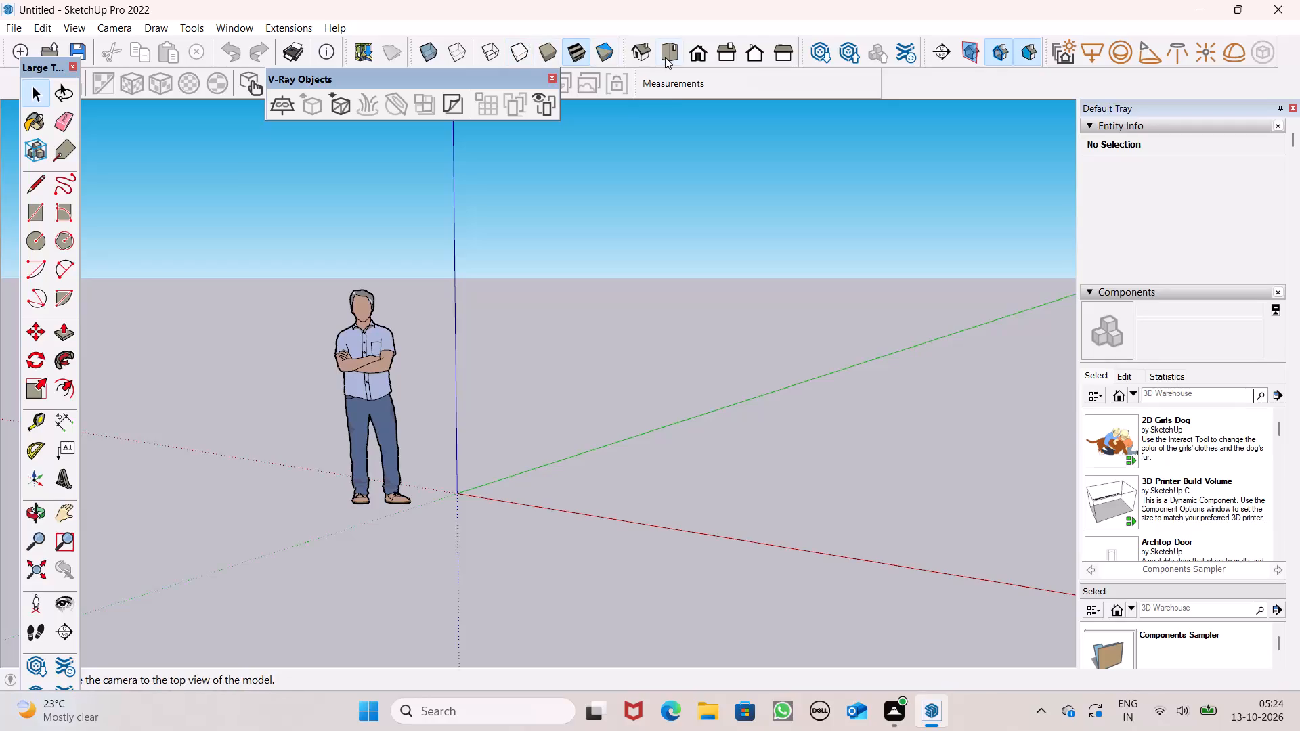
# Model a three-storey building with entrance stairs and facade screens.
# Set the camera to the top view of the model with the axes origin in view.
pyautogui.click(664, 57)
pyautogui.scroll(3, 574, 178)
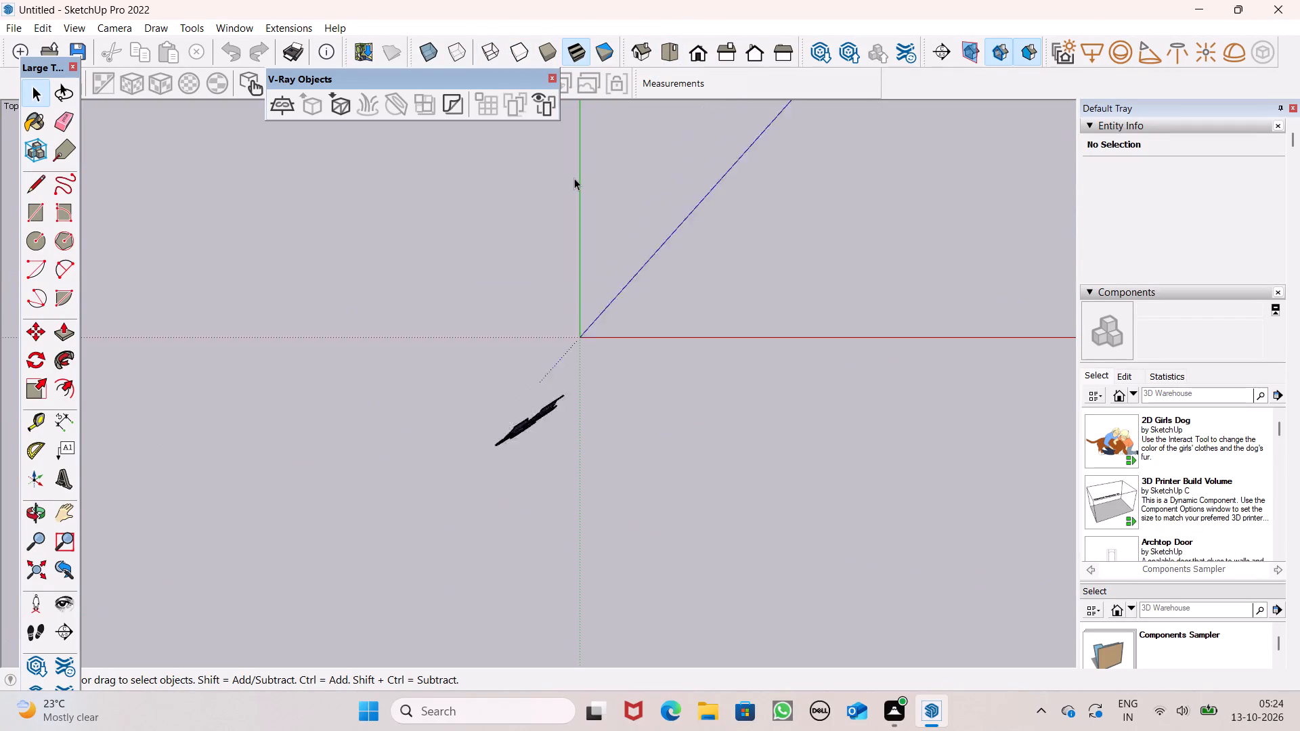
pyautogui.scroll(3, 574, 178)
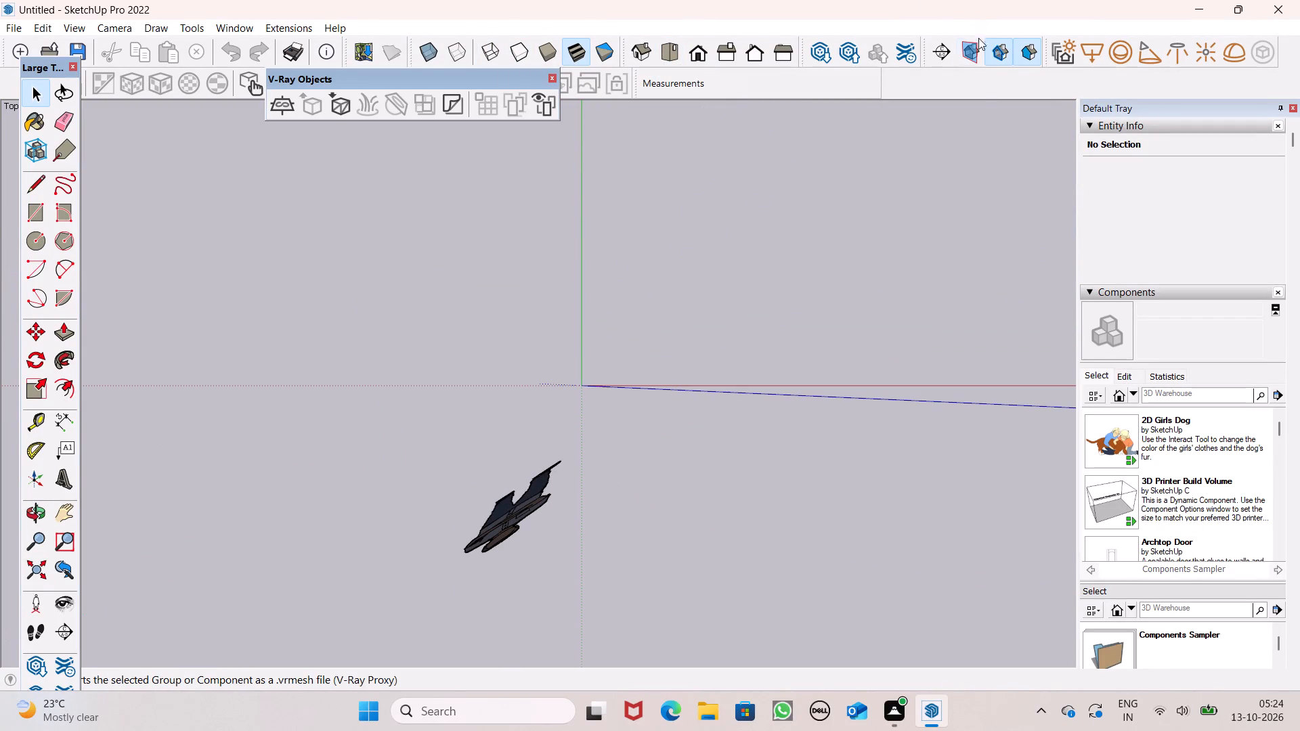
pyautogui.scroll(4, 1087, 174)
pyautogui.scroll(7, 972, 192)
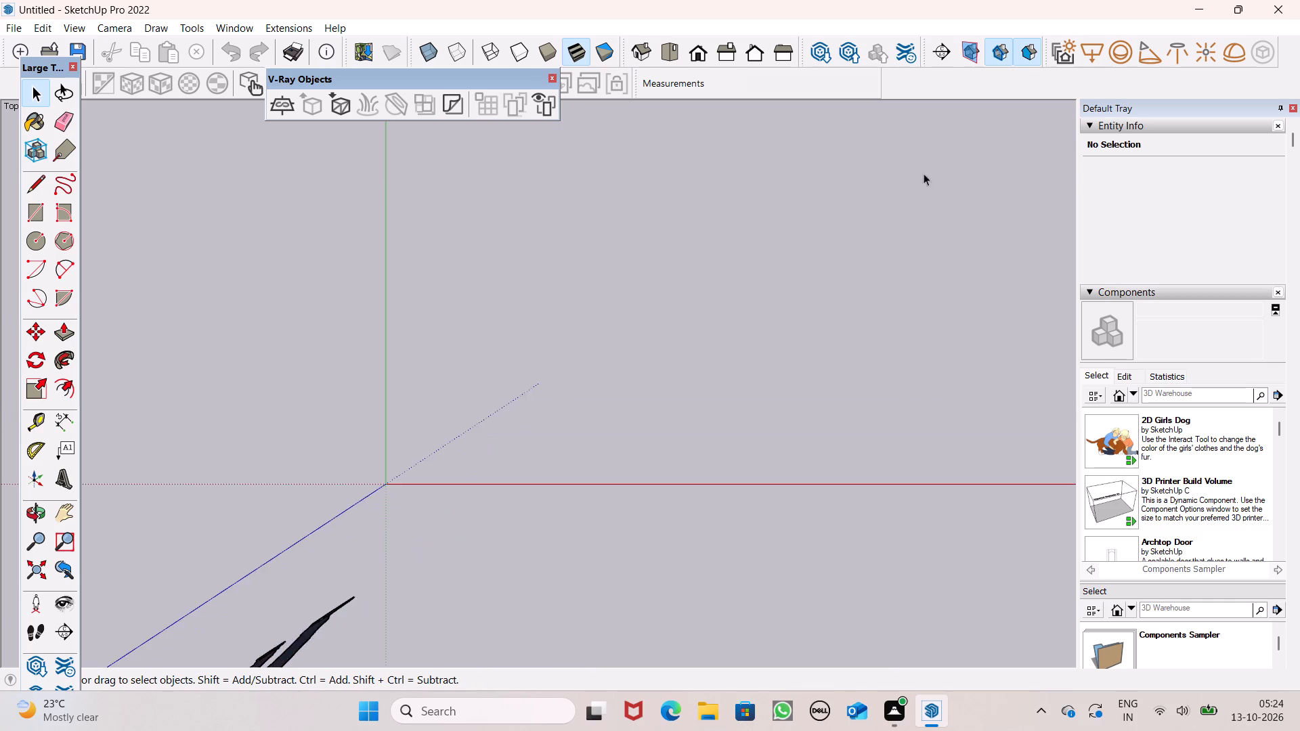
pyautogui.scroll(-7, 799, 318)
pyautogui.scroll(-15, 731, 298)
pyautogui.scroll(-8, 646, 306)
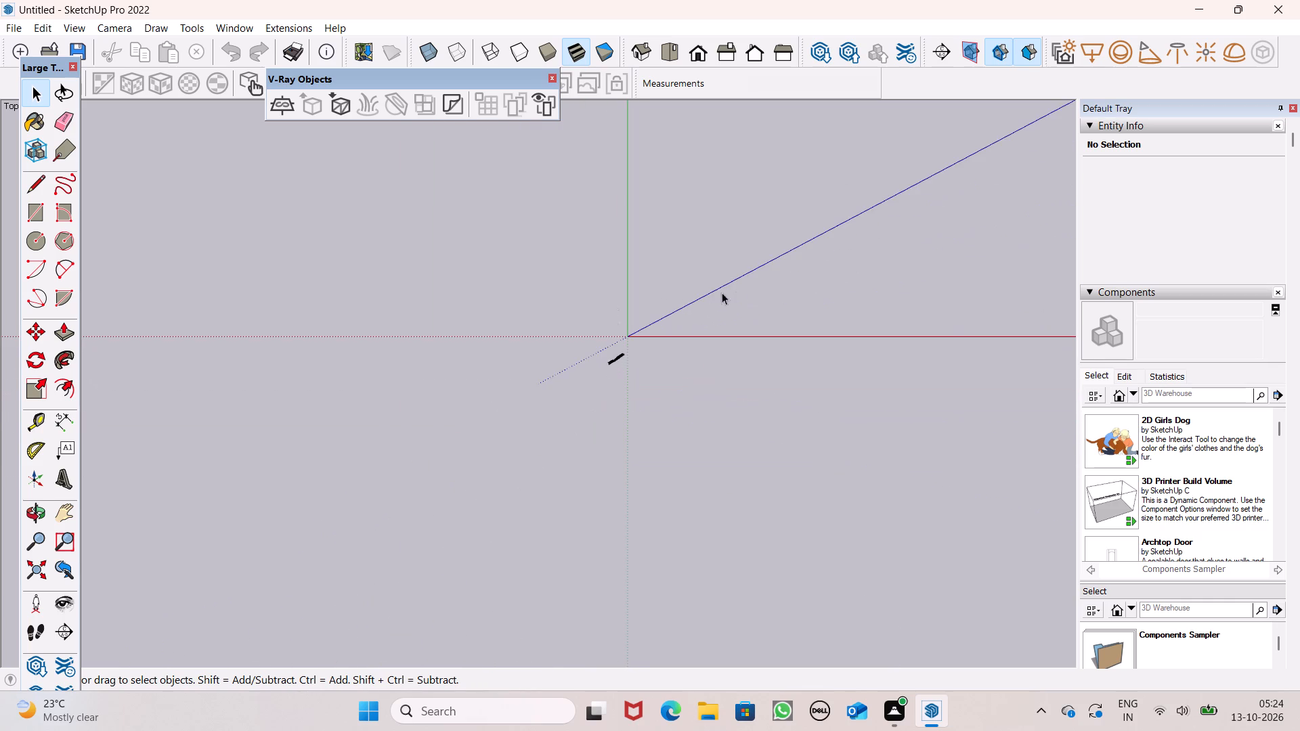
pyautogui.scroll(7, 852, 286)
pyautogui.scroll(7, 565, 117)
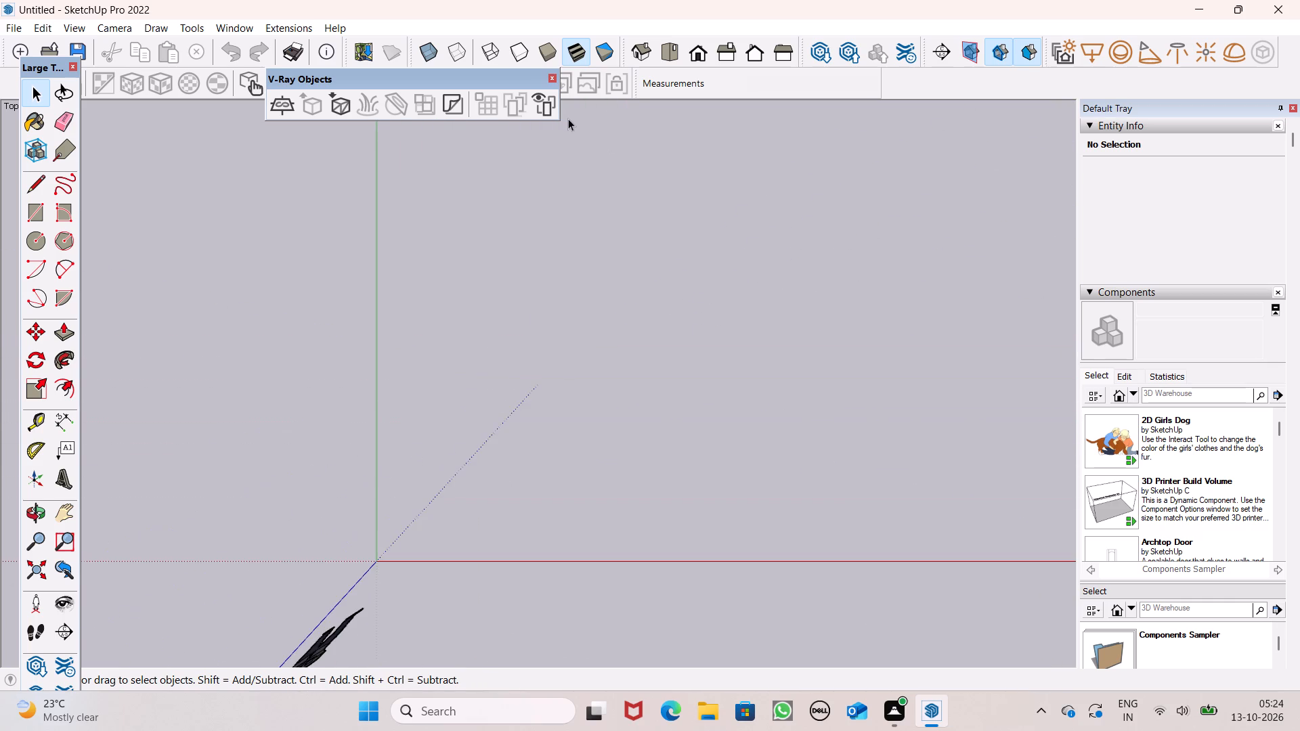
pyautogui.scroll(-6, 619, 144)
pyautogui.scroll(4, 831, 333)
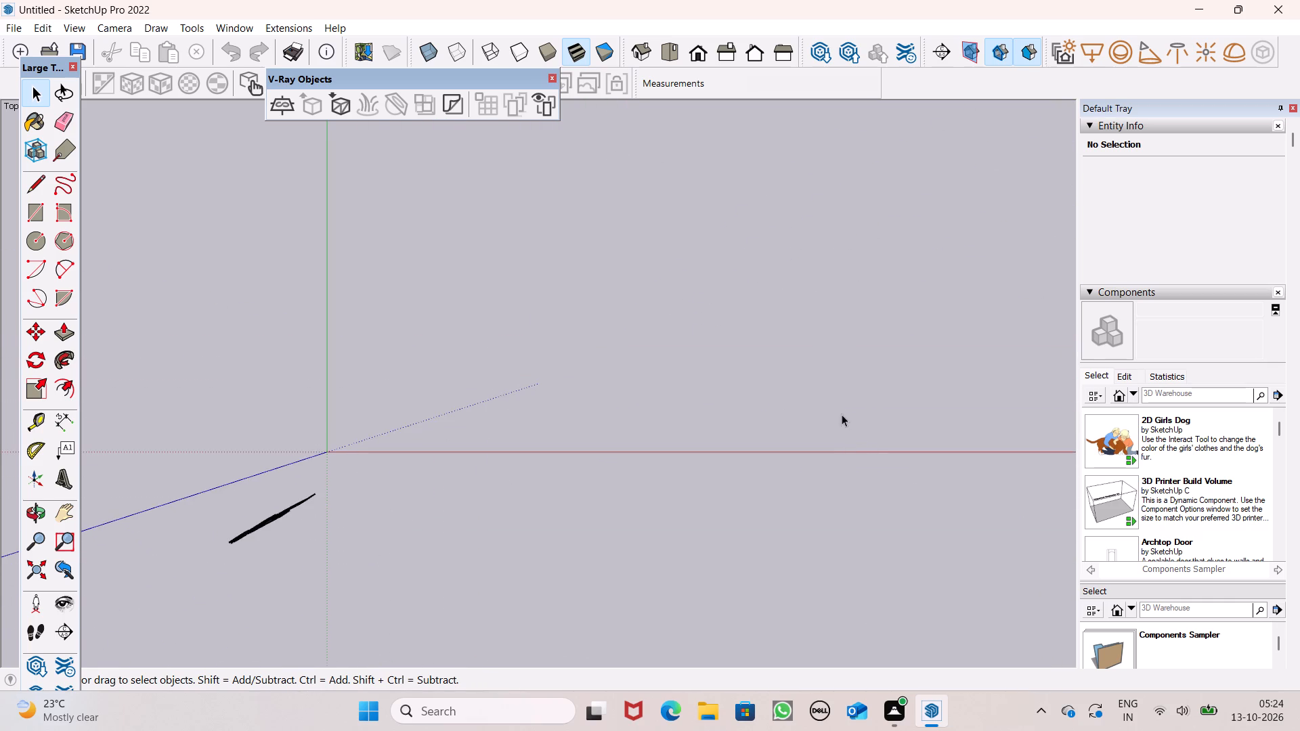
pyautogui.scroll(6, 842, 410)
pyautogui.scroll(-6, 526, 259)
pyautogui.scroll(3, 432, 192)
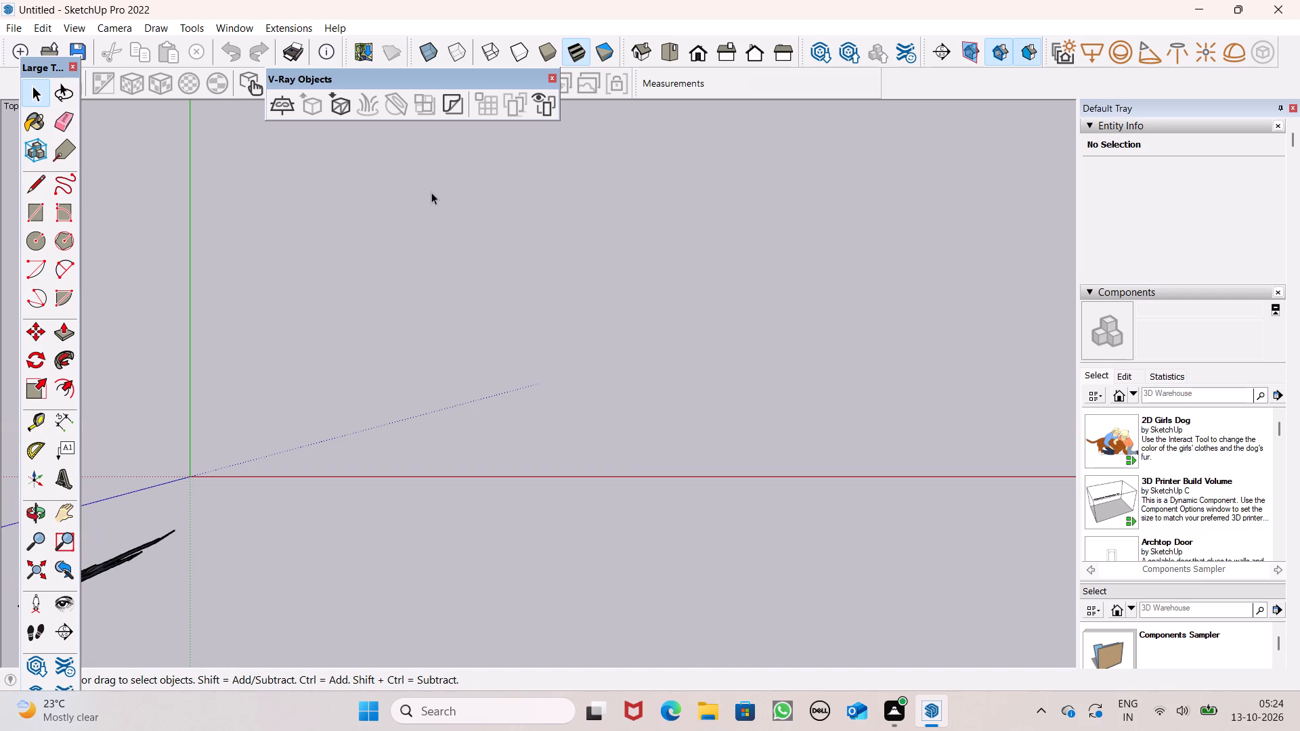
pyautogui.scroll(3, 247, 170)
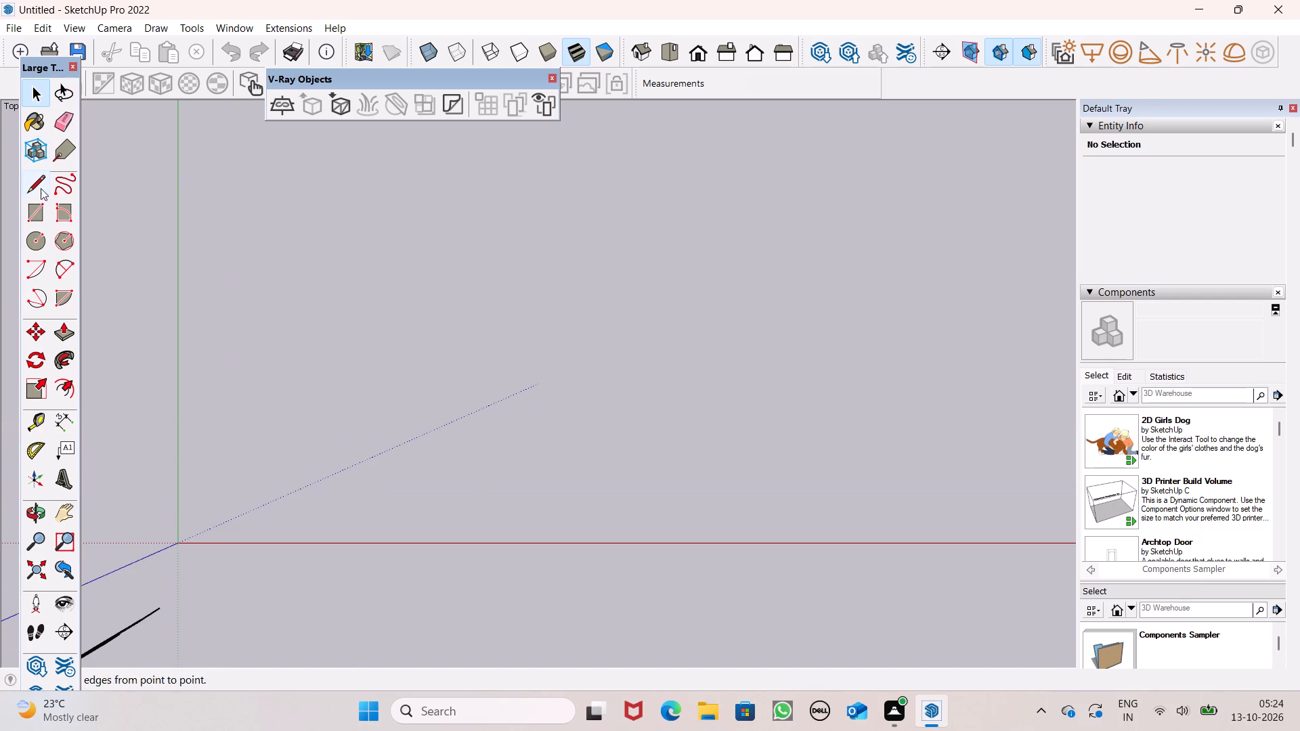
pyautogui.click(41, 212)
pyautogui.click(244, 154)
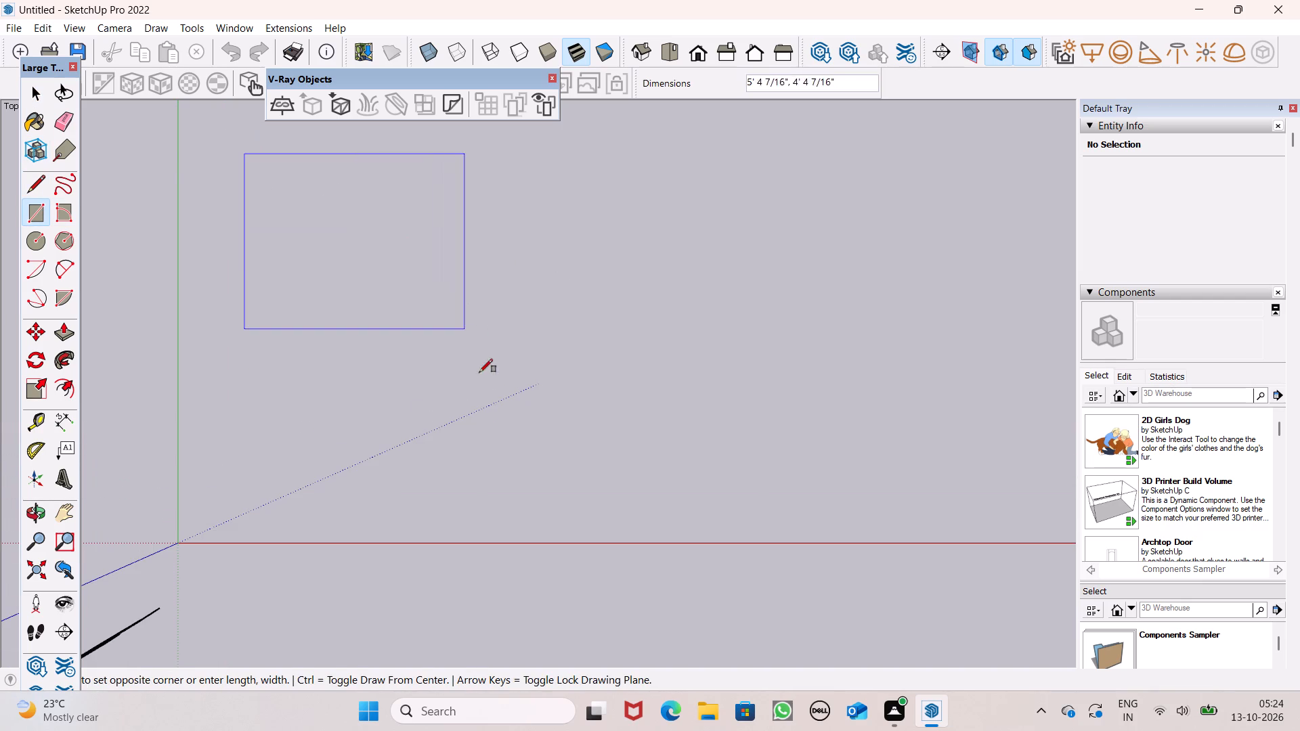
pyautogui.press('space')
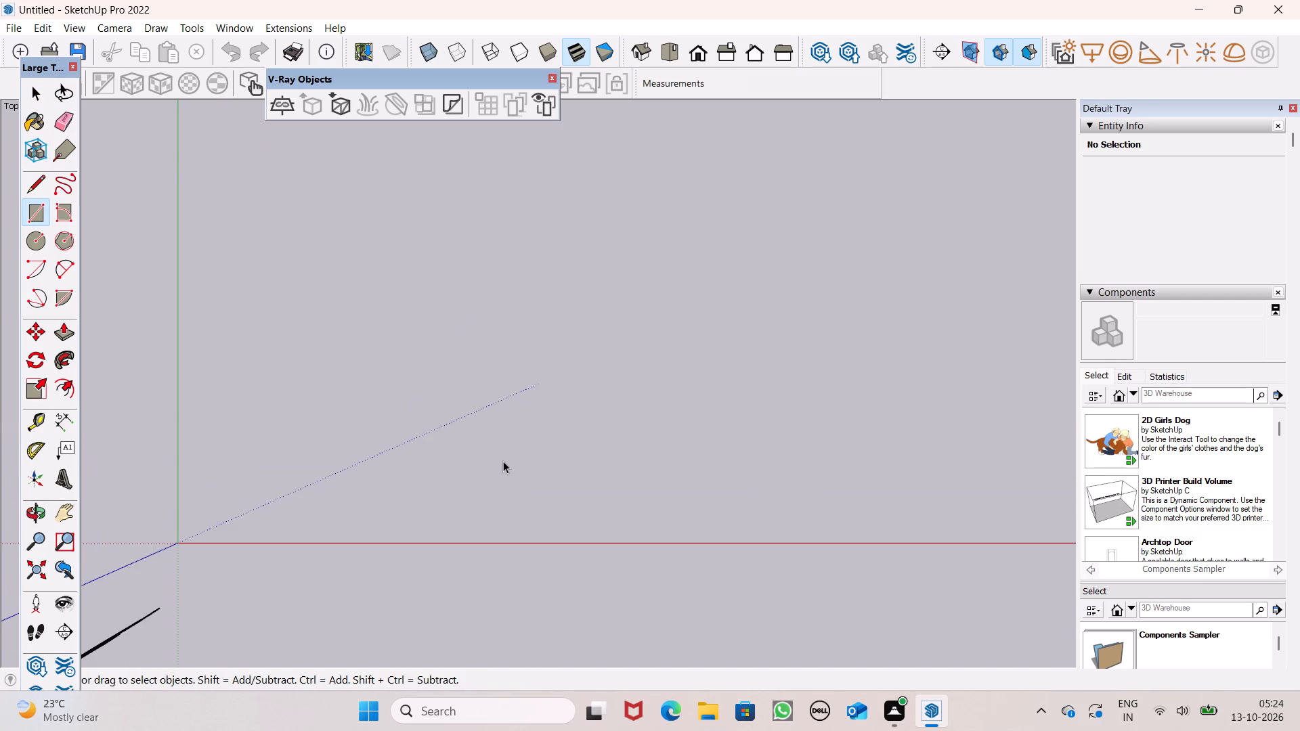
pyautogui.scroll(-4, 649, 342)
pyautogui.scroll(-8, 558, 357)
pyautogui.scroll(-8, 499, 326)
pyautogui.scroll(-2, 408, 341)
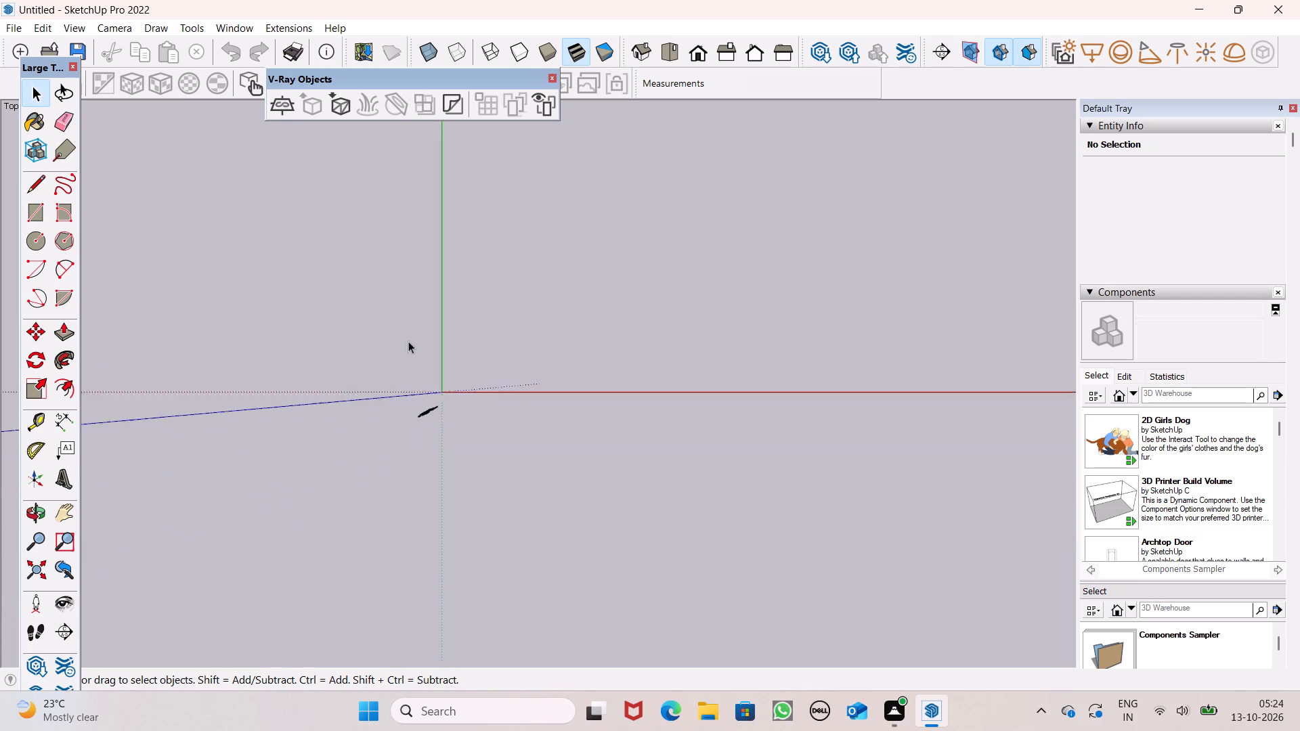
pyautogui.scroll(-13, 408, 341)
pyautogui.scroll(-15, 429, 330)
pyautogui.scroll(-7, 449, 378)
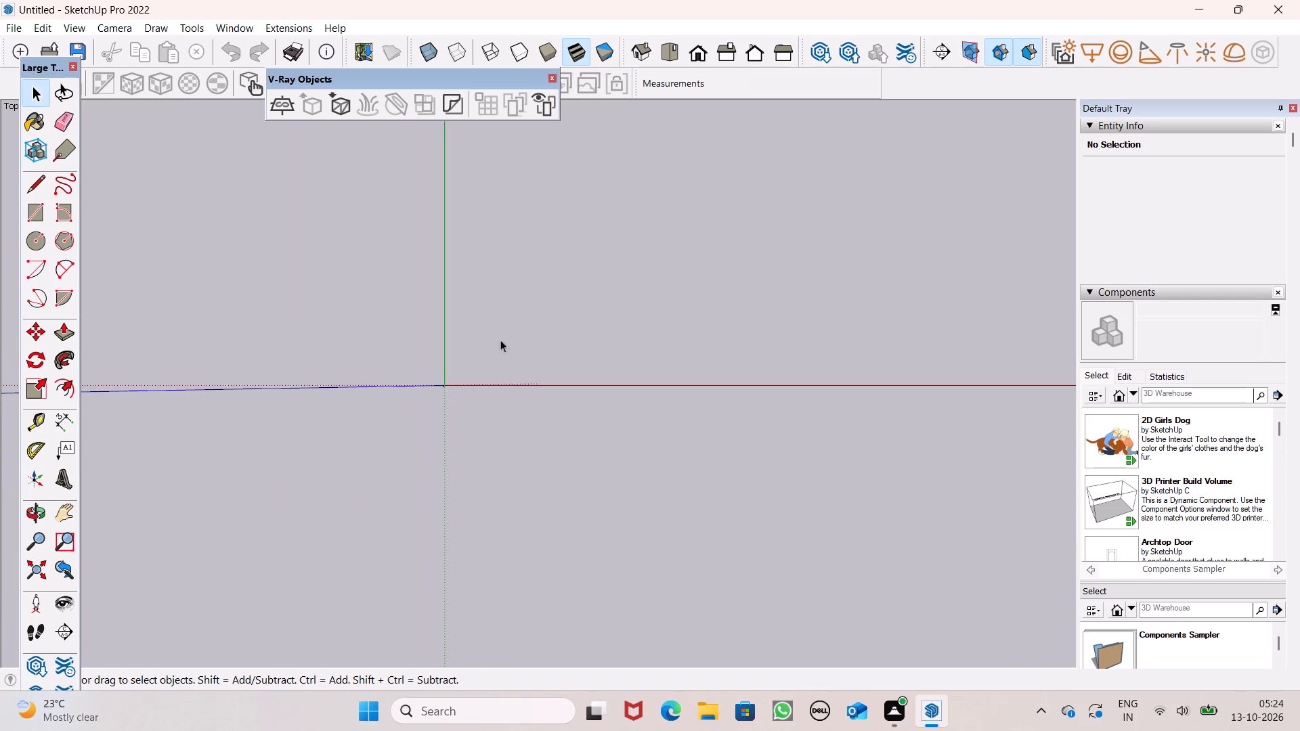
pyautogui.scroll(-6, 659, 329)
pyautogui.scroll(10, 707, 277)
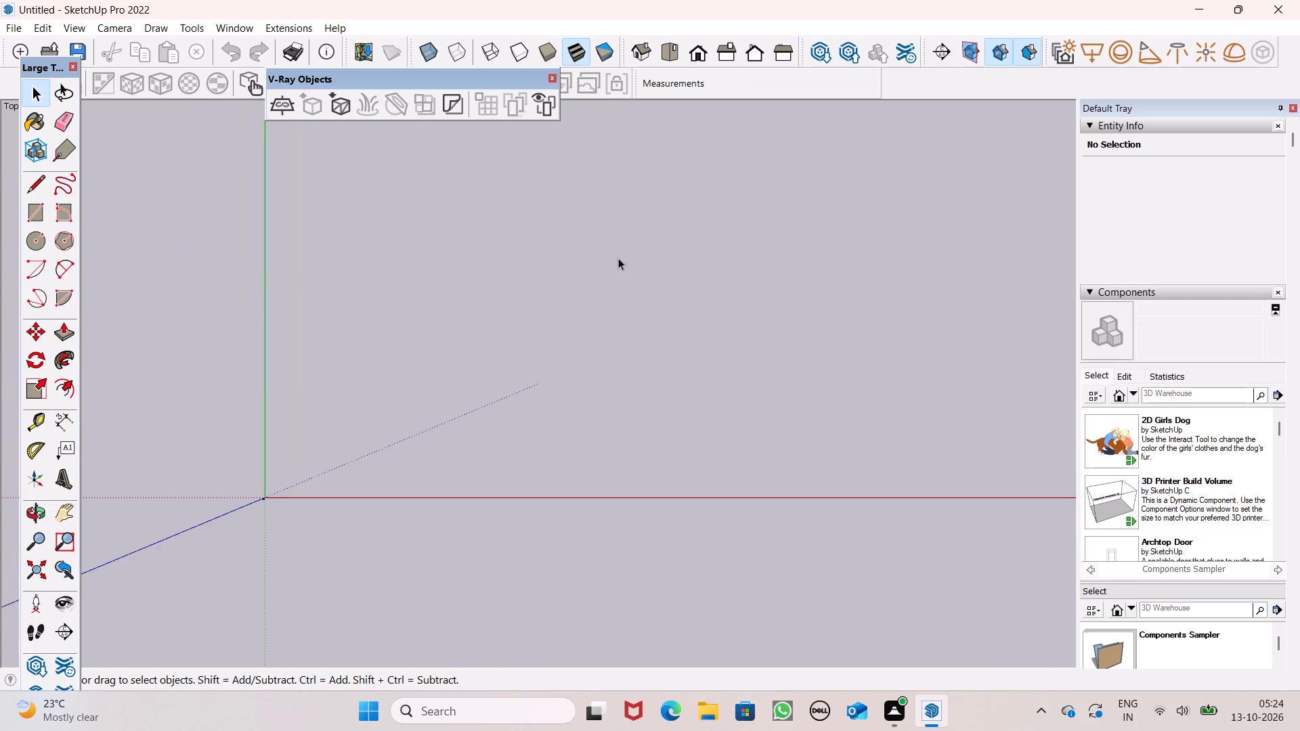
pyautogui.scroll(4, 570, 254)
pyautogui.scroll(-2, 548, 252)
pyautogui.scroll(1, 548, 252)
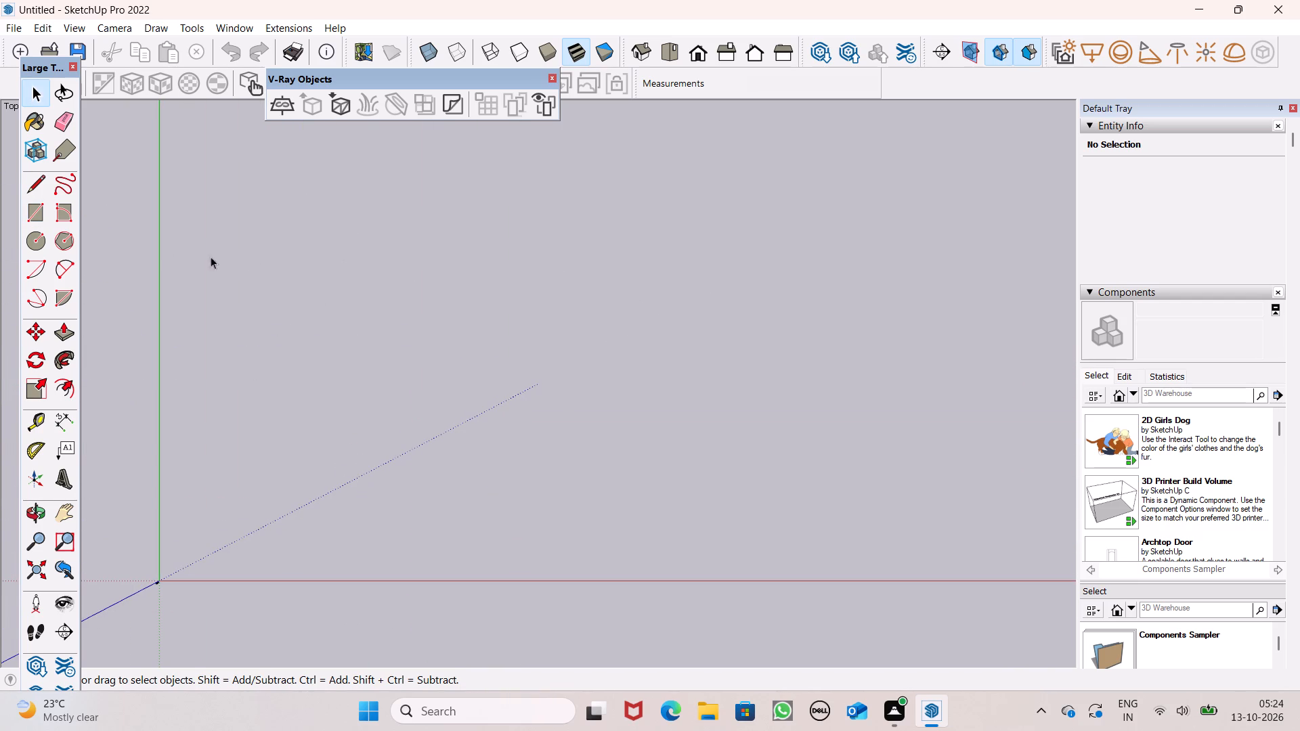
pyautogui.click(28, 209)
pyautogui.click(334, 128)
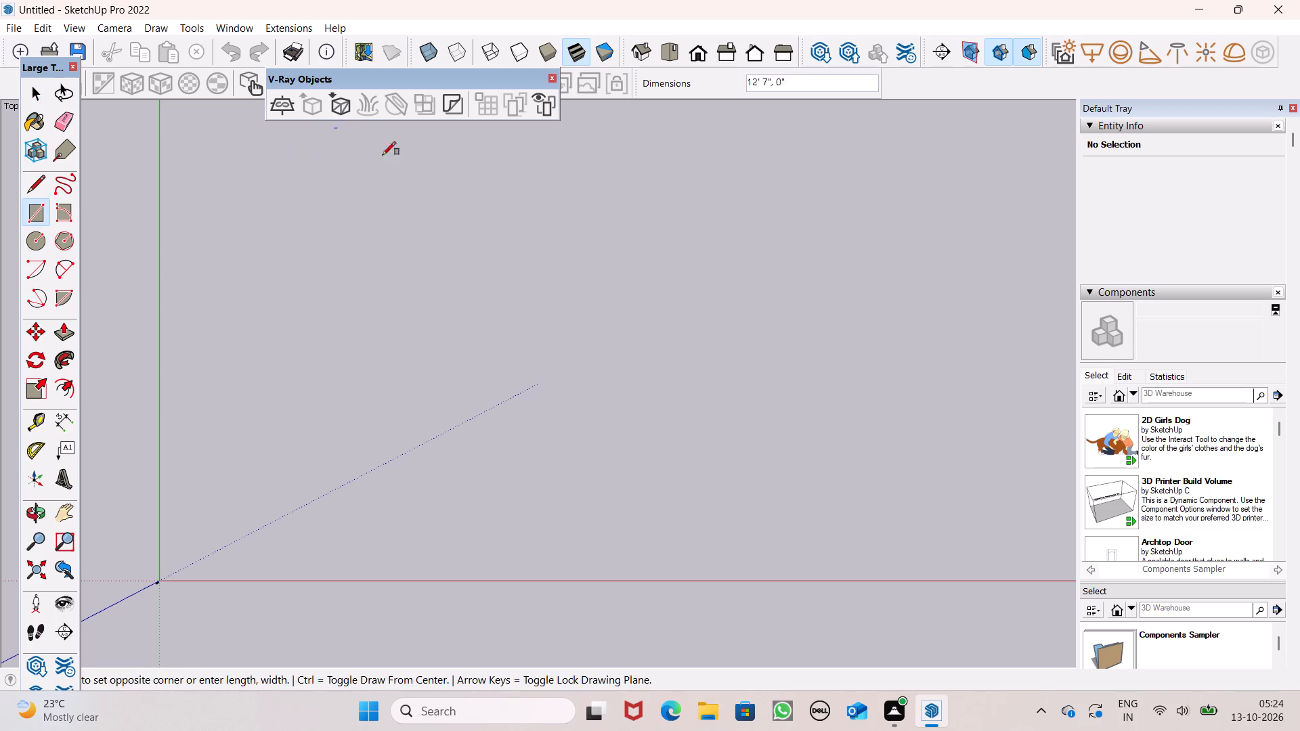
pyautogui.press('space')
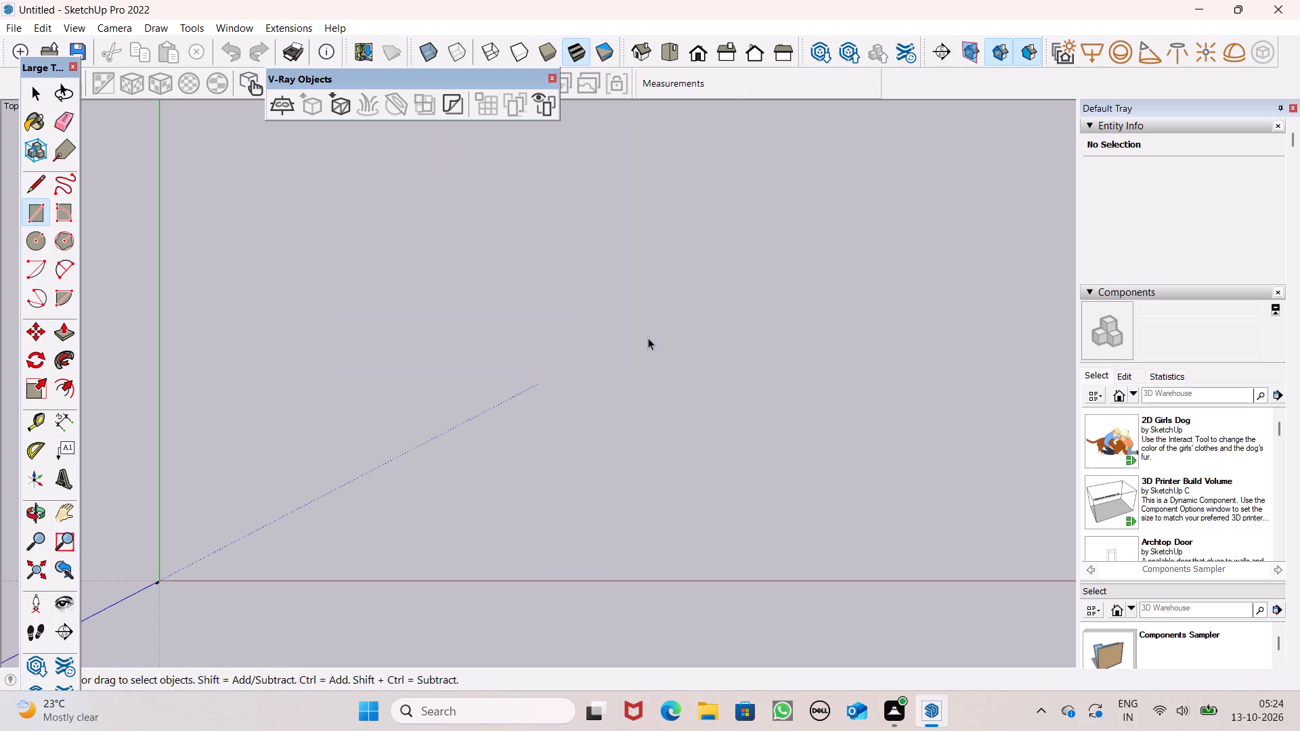
# Draw a 70' by 50' rectangle on the ground plane, between the positive red and green axes.
pyautogui.scroll(-4, 649, 335)
pyautogui.scroll(5, 387, 548)
pyautogui.scroll(4, 297, 493)
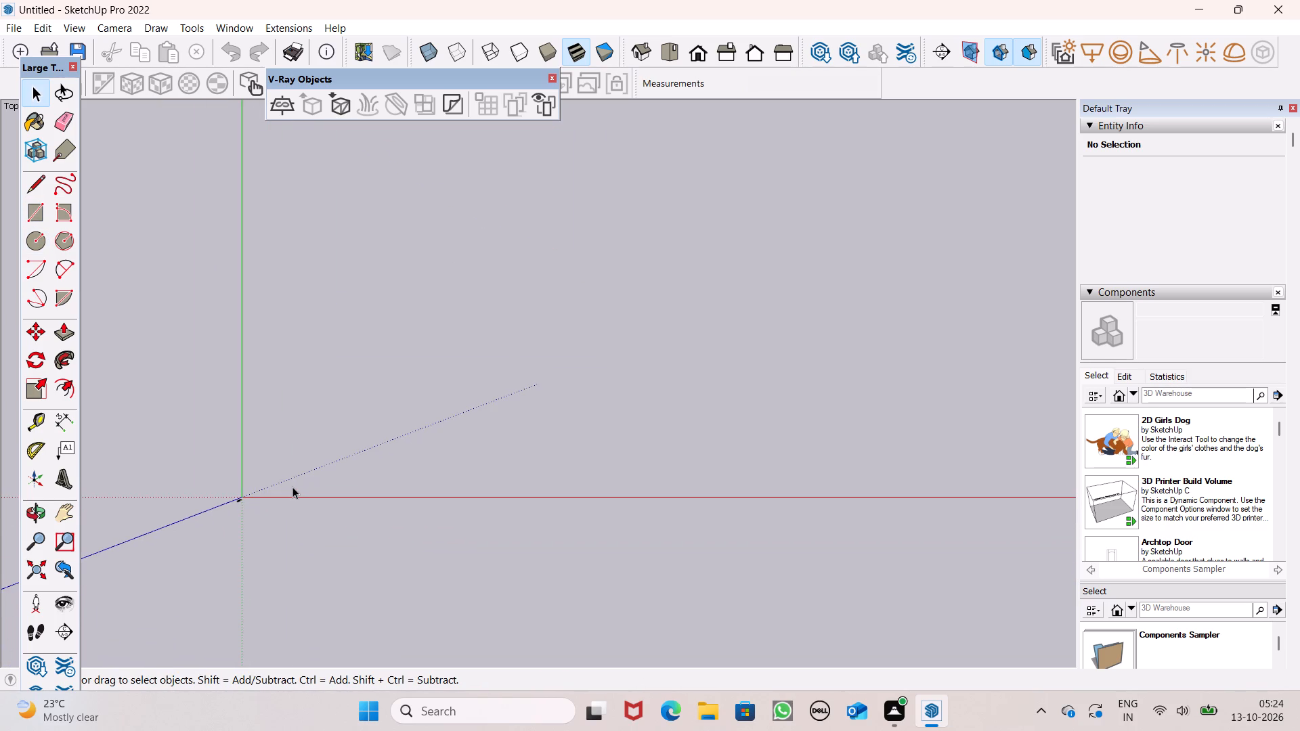
pyautogui.scroll(5, 292, 487)
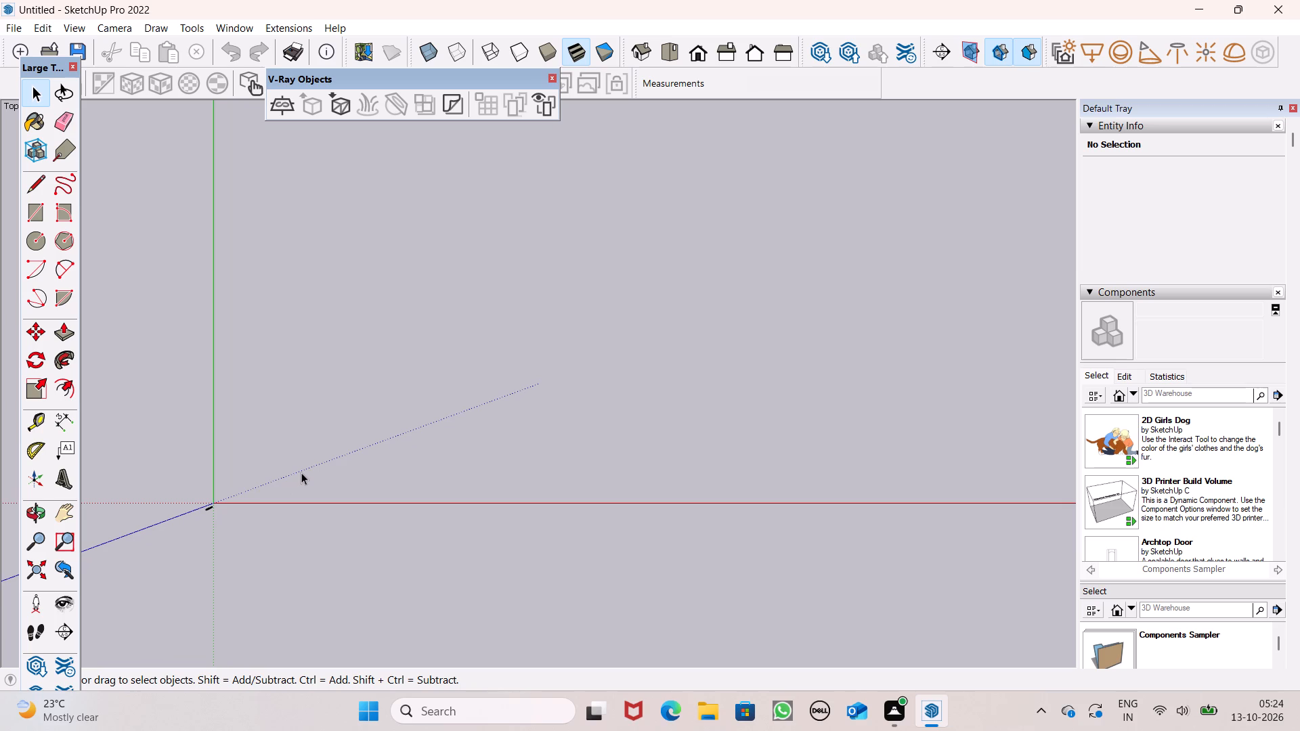
pyautogui.scroll(1, 404, 380)
pyautogui.scroll(1, 214, 471)
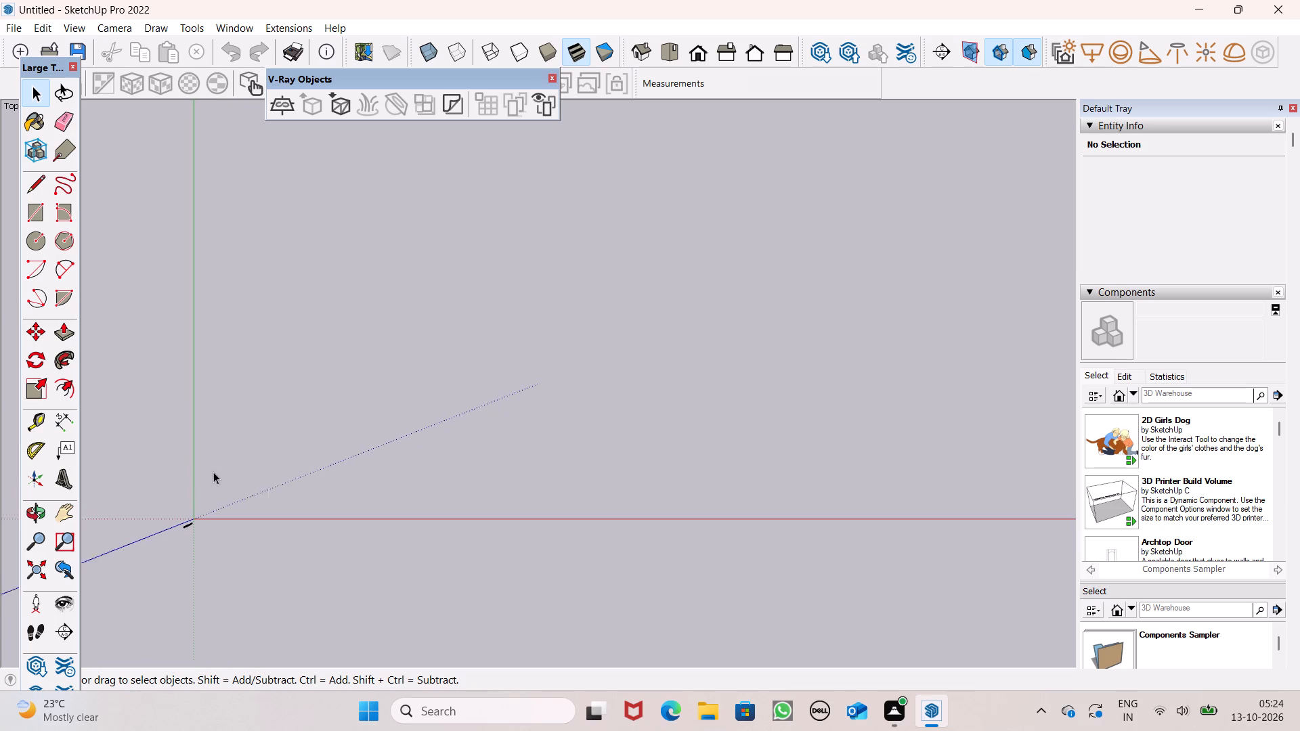
pyautogui.scroll(6, 213, 472)
pyautogui.scroll(1, 352, 520)
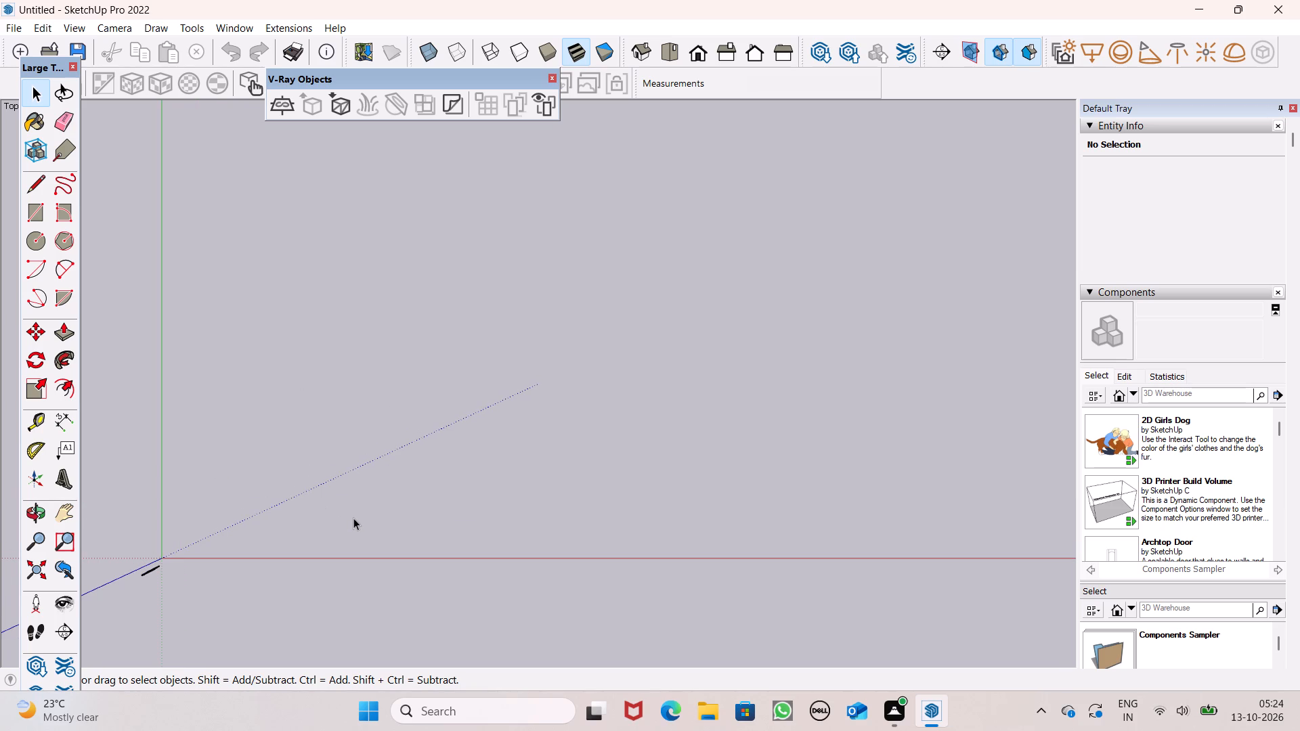
pyautogui.scroll(1, 353, 518)
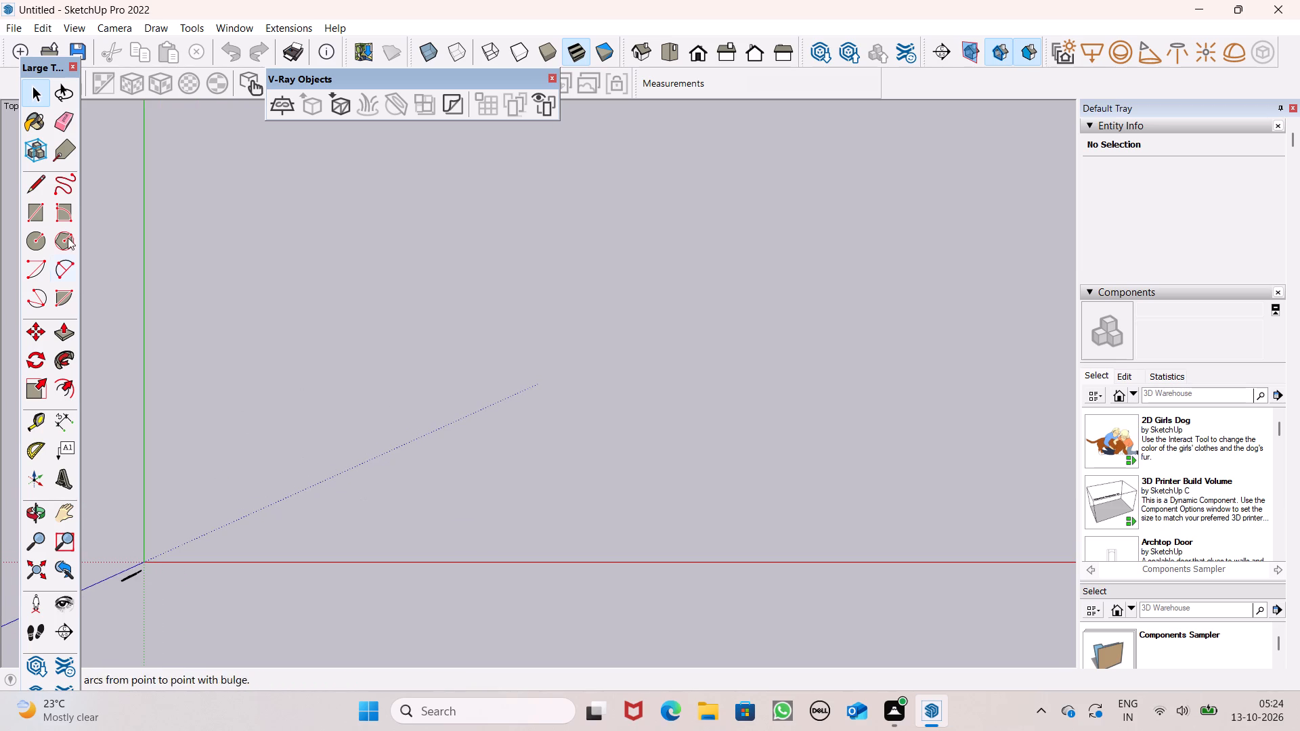
pyautogui.click(32, 206)
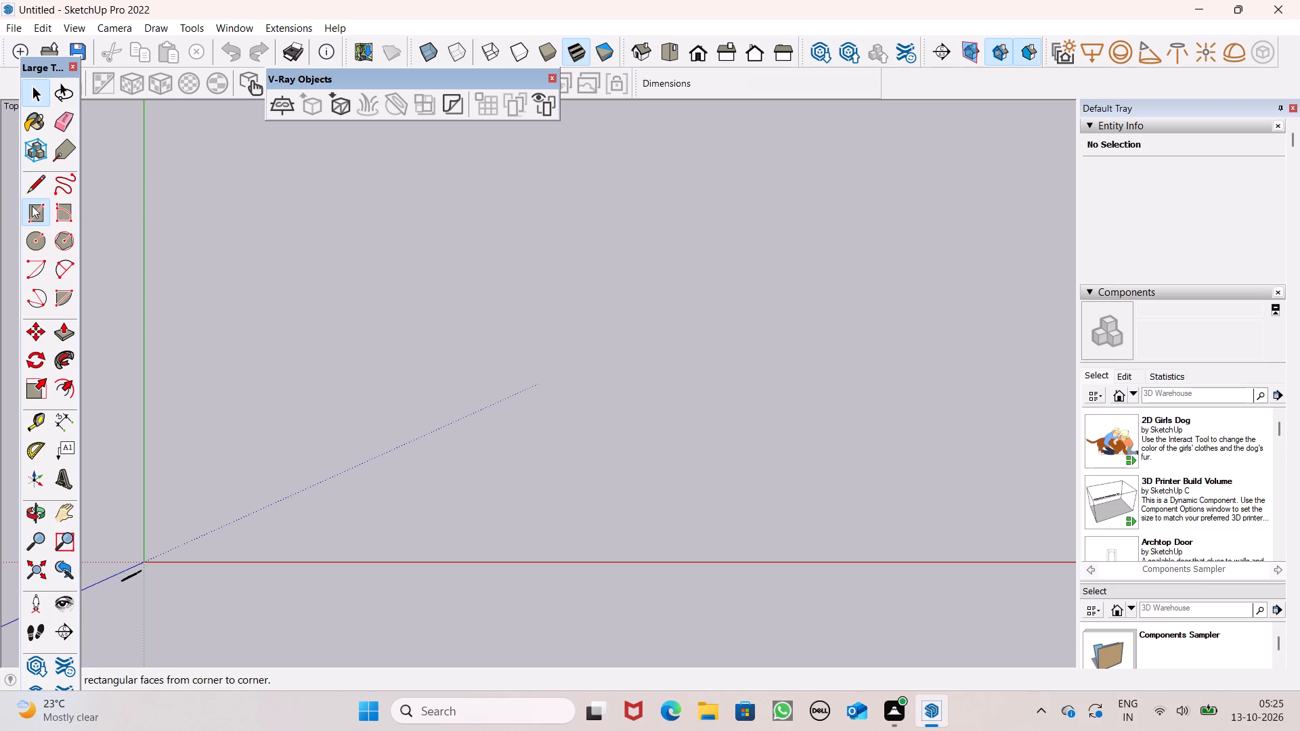
pyautogui.click(302, 155)
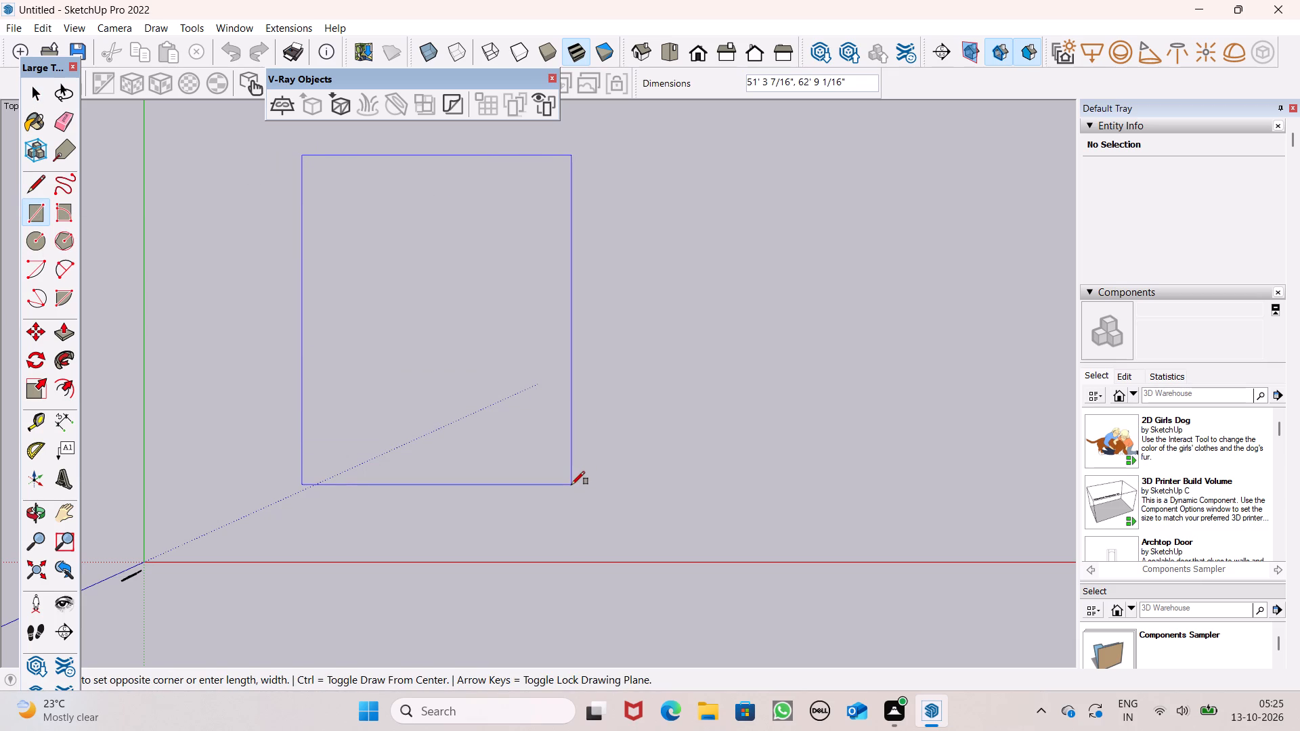
pyautogui.write("70',50'")
pyautogui.press('Return')
pyautogui.press('space')
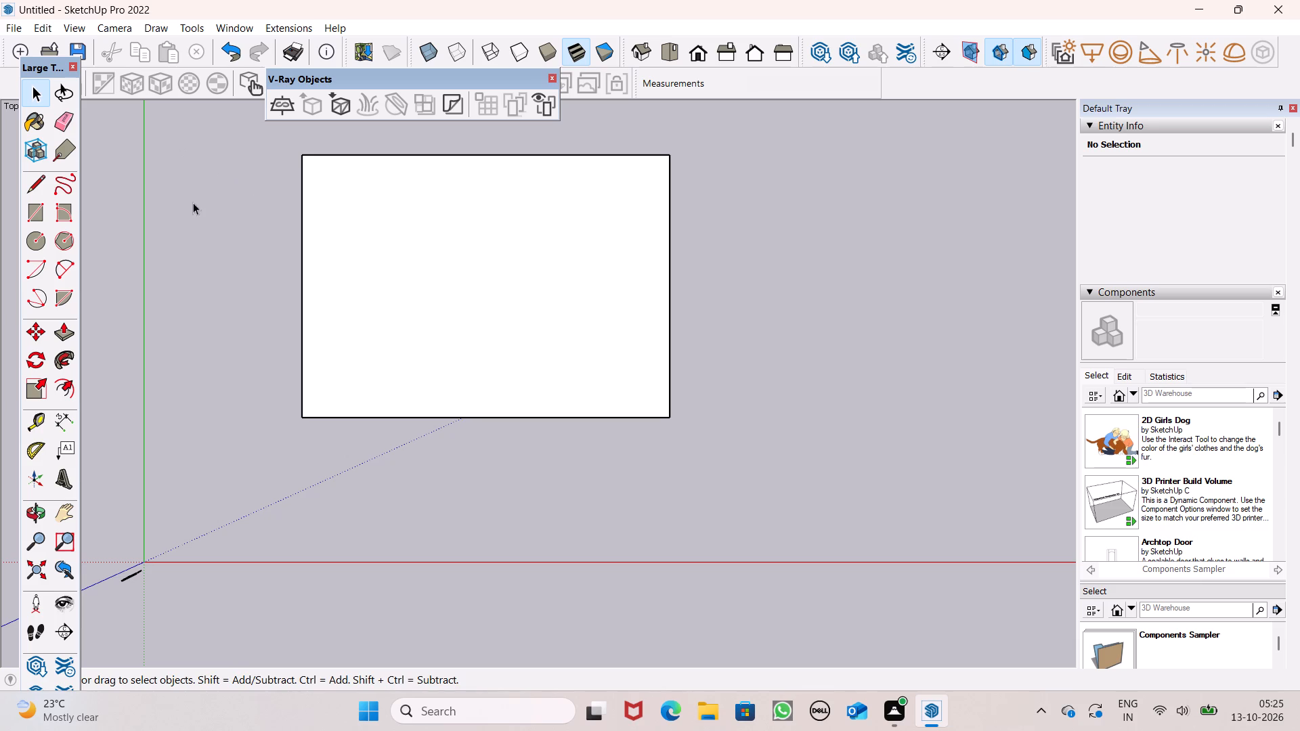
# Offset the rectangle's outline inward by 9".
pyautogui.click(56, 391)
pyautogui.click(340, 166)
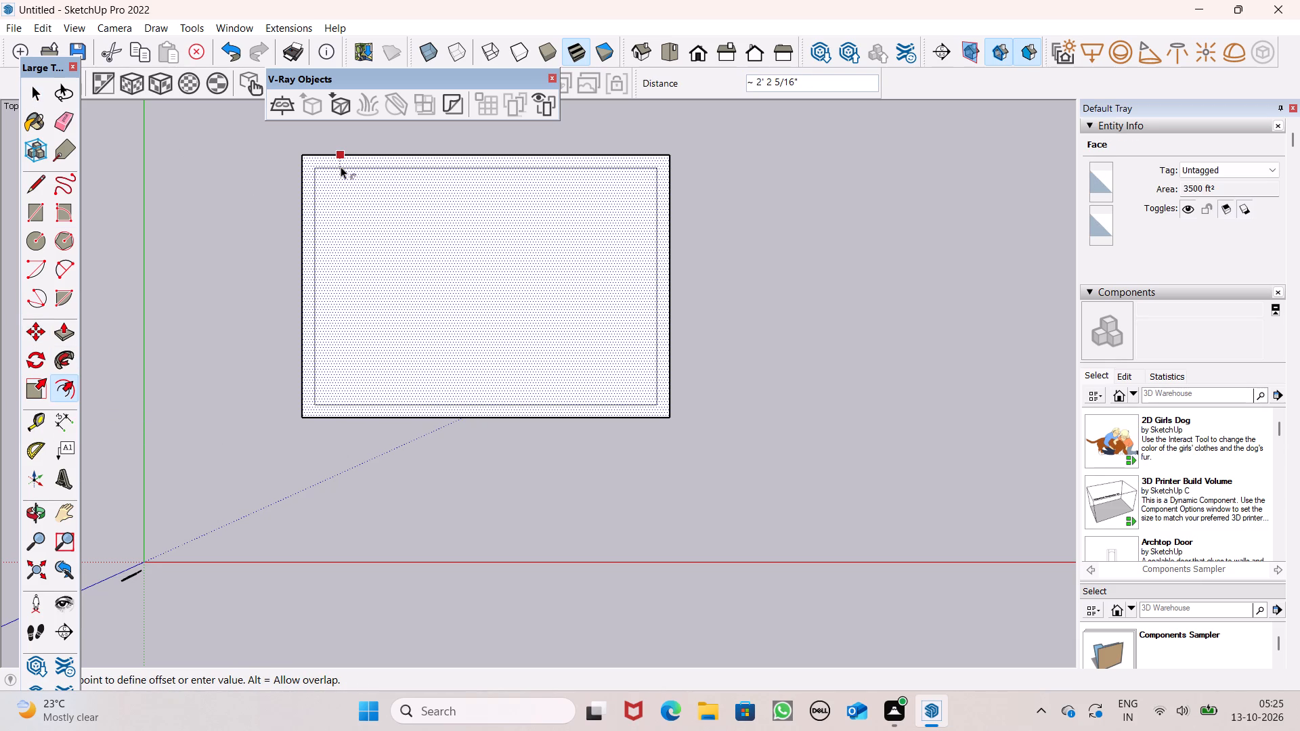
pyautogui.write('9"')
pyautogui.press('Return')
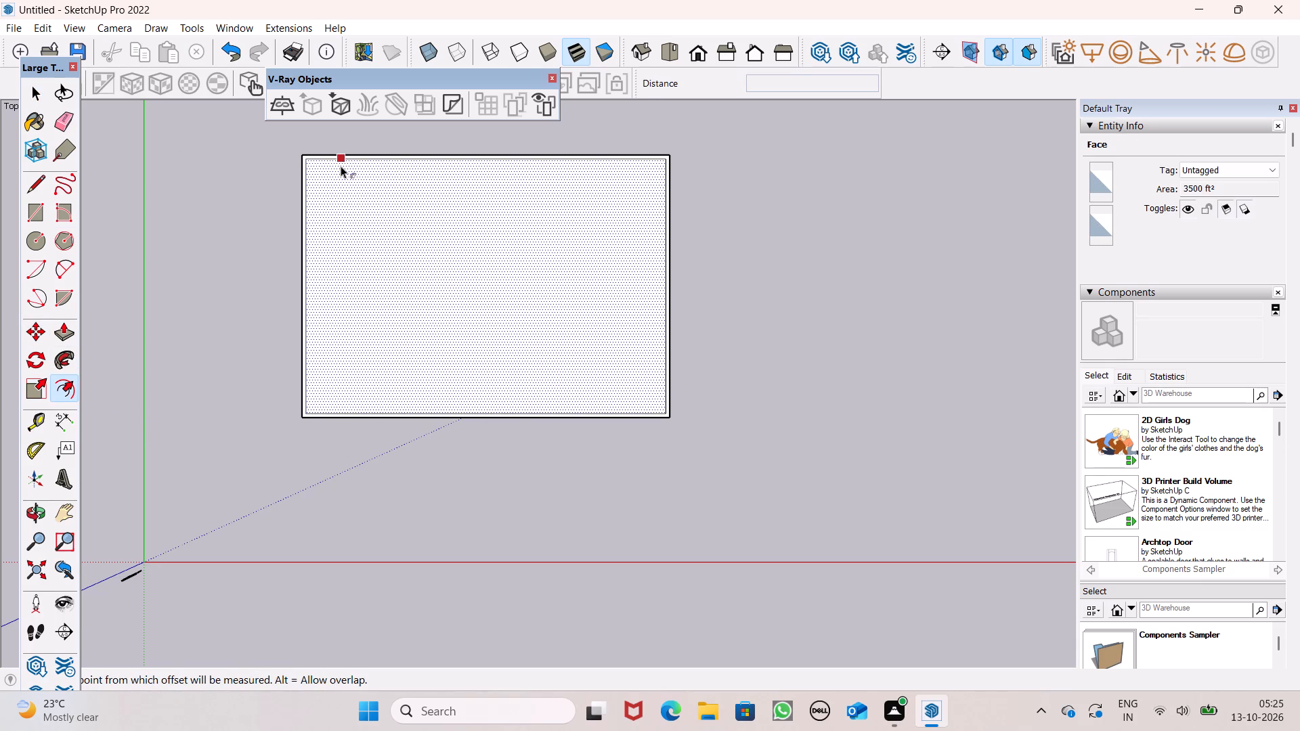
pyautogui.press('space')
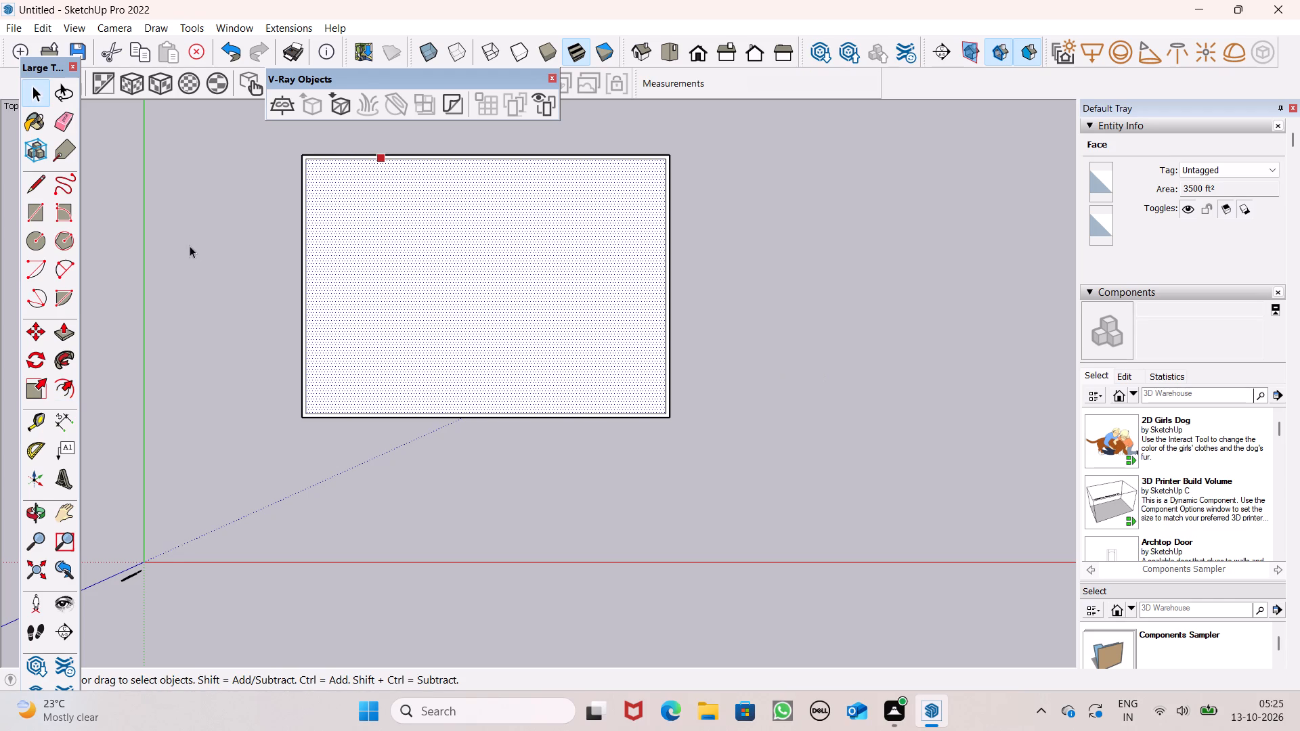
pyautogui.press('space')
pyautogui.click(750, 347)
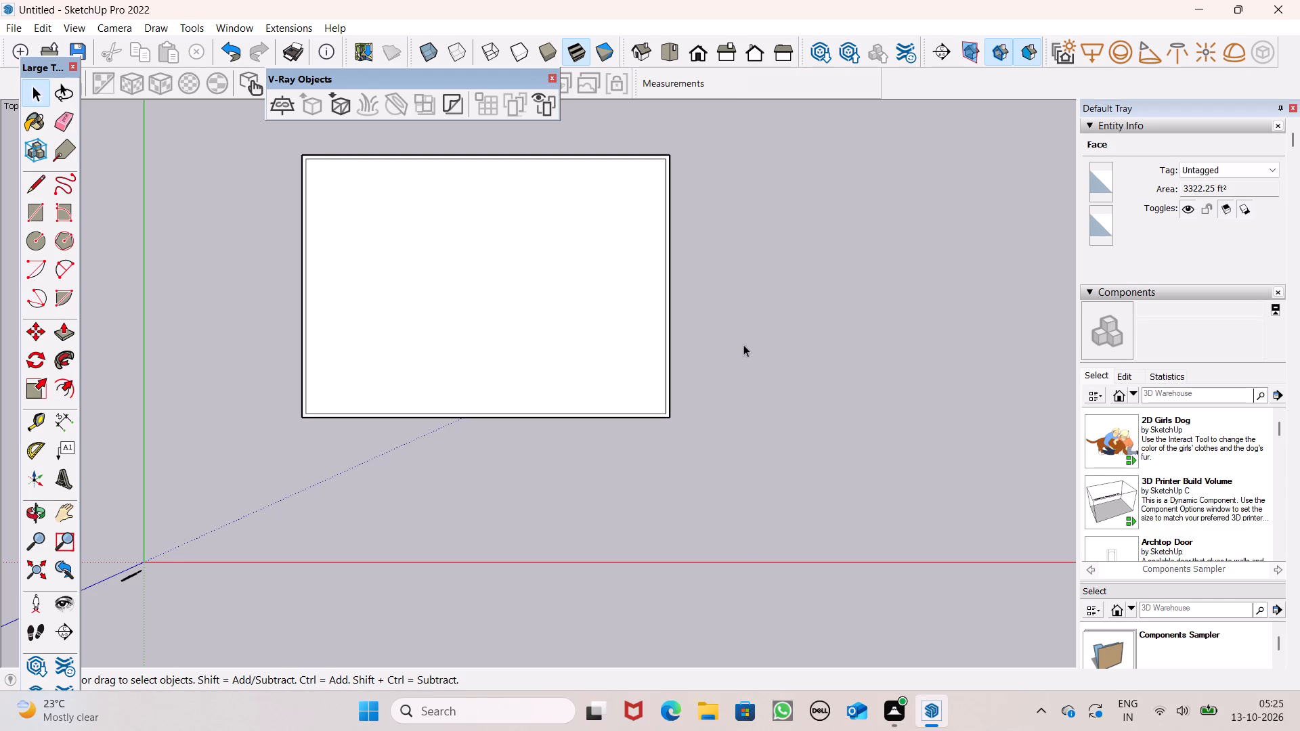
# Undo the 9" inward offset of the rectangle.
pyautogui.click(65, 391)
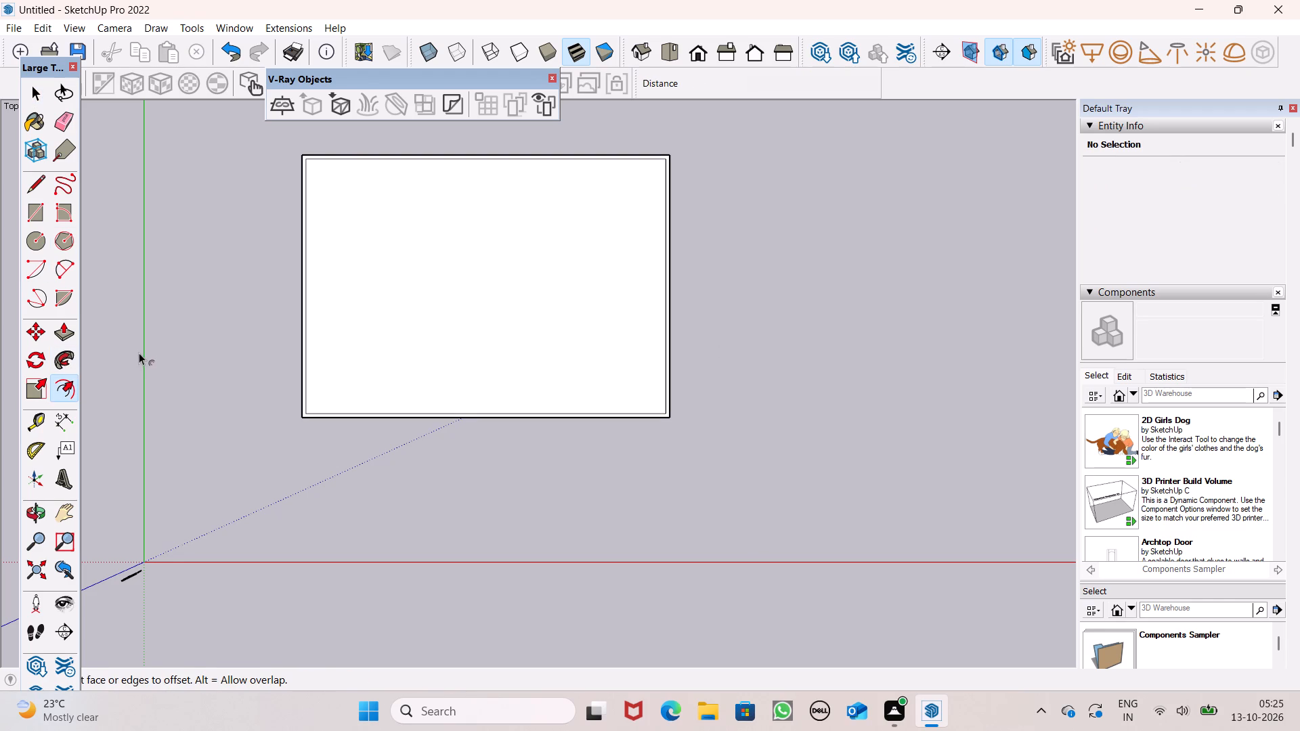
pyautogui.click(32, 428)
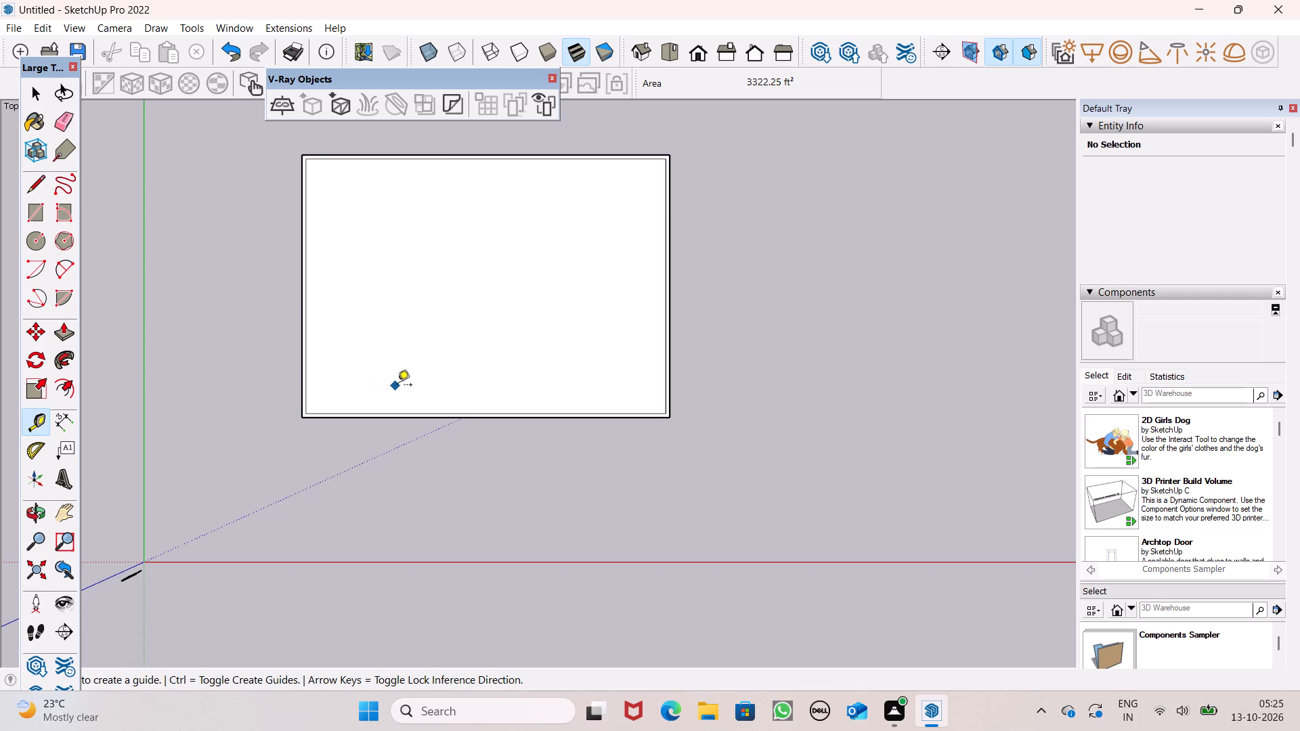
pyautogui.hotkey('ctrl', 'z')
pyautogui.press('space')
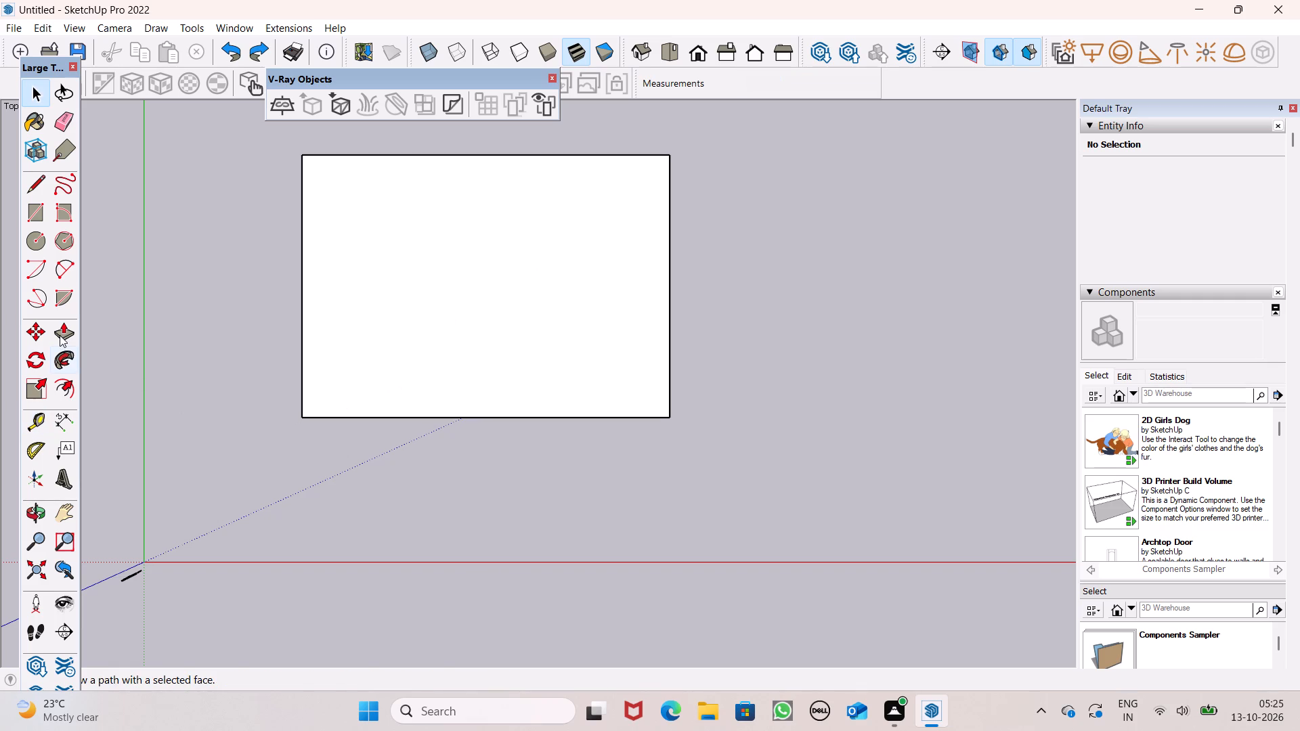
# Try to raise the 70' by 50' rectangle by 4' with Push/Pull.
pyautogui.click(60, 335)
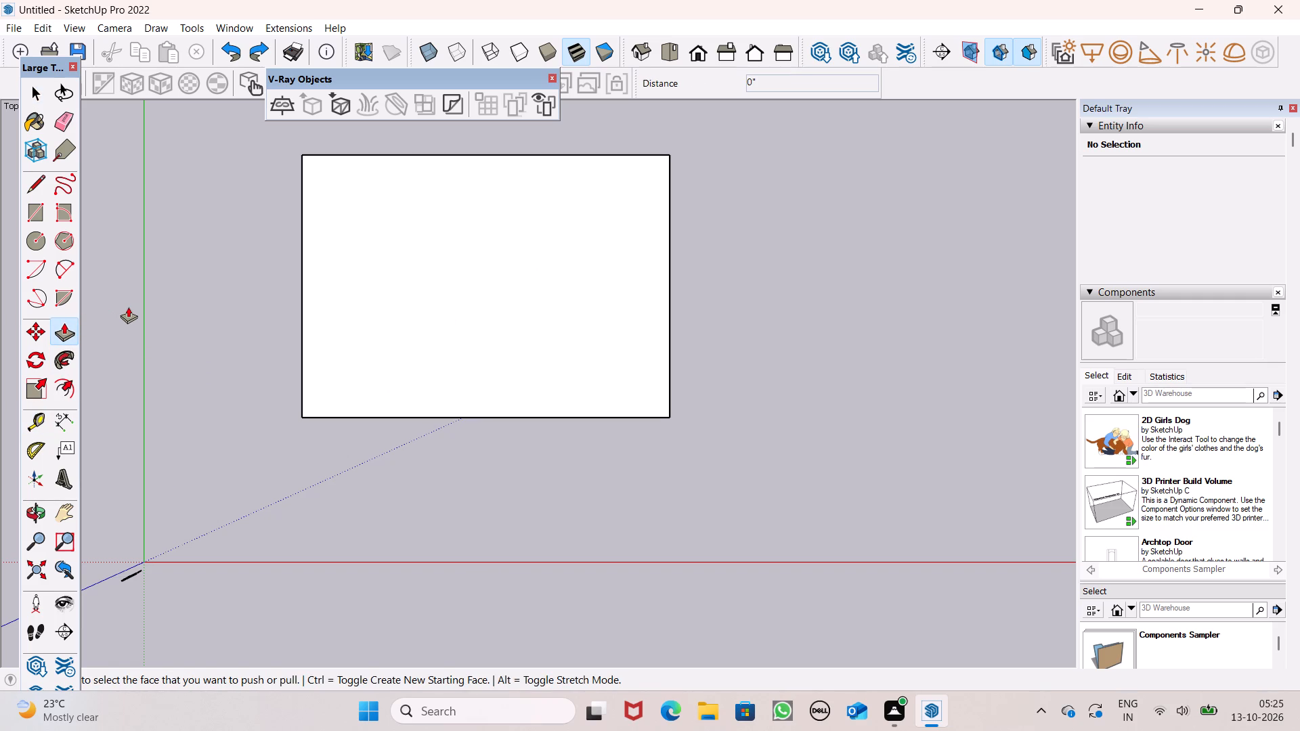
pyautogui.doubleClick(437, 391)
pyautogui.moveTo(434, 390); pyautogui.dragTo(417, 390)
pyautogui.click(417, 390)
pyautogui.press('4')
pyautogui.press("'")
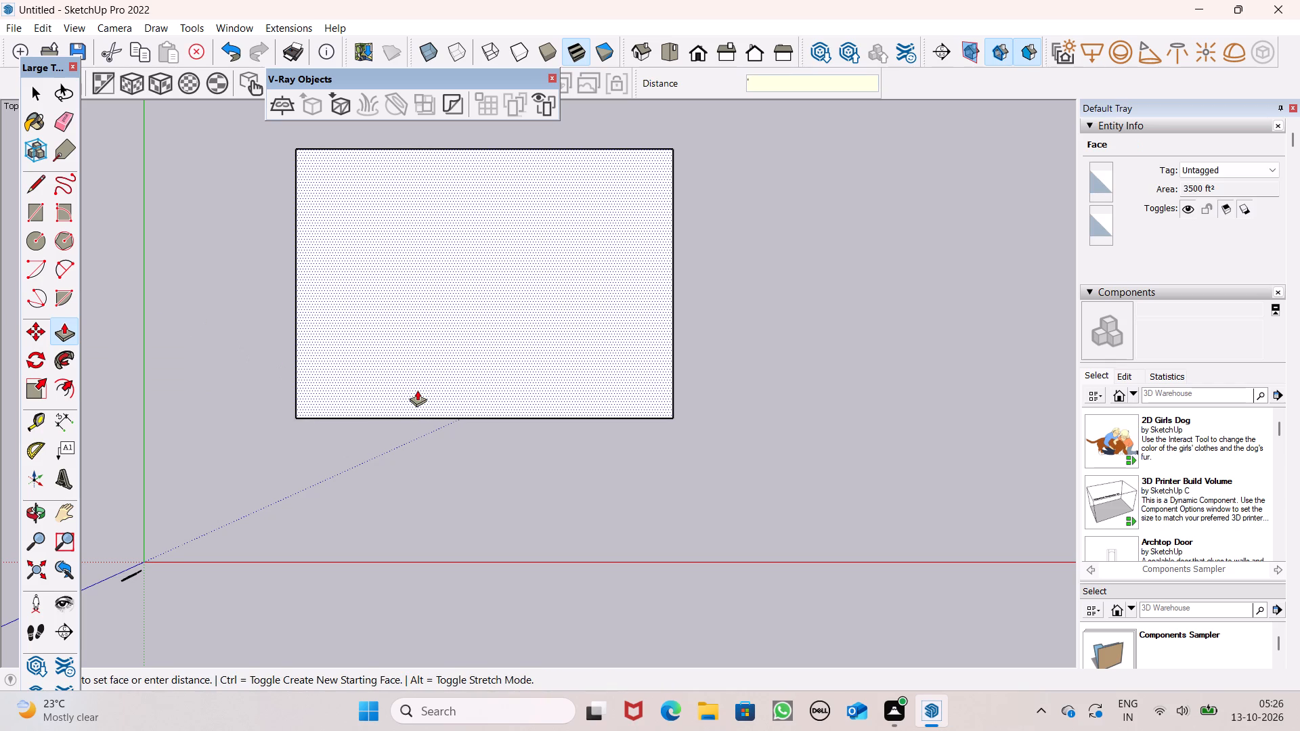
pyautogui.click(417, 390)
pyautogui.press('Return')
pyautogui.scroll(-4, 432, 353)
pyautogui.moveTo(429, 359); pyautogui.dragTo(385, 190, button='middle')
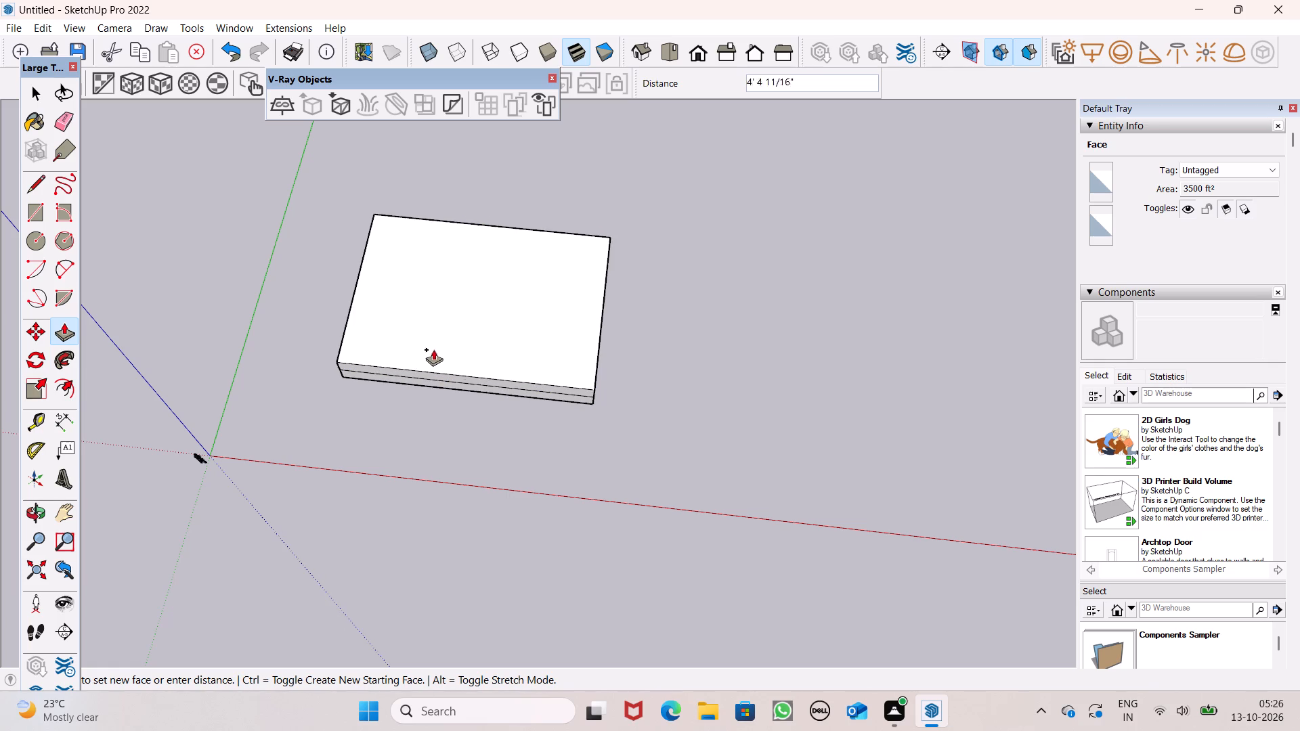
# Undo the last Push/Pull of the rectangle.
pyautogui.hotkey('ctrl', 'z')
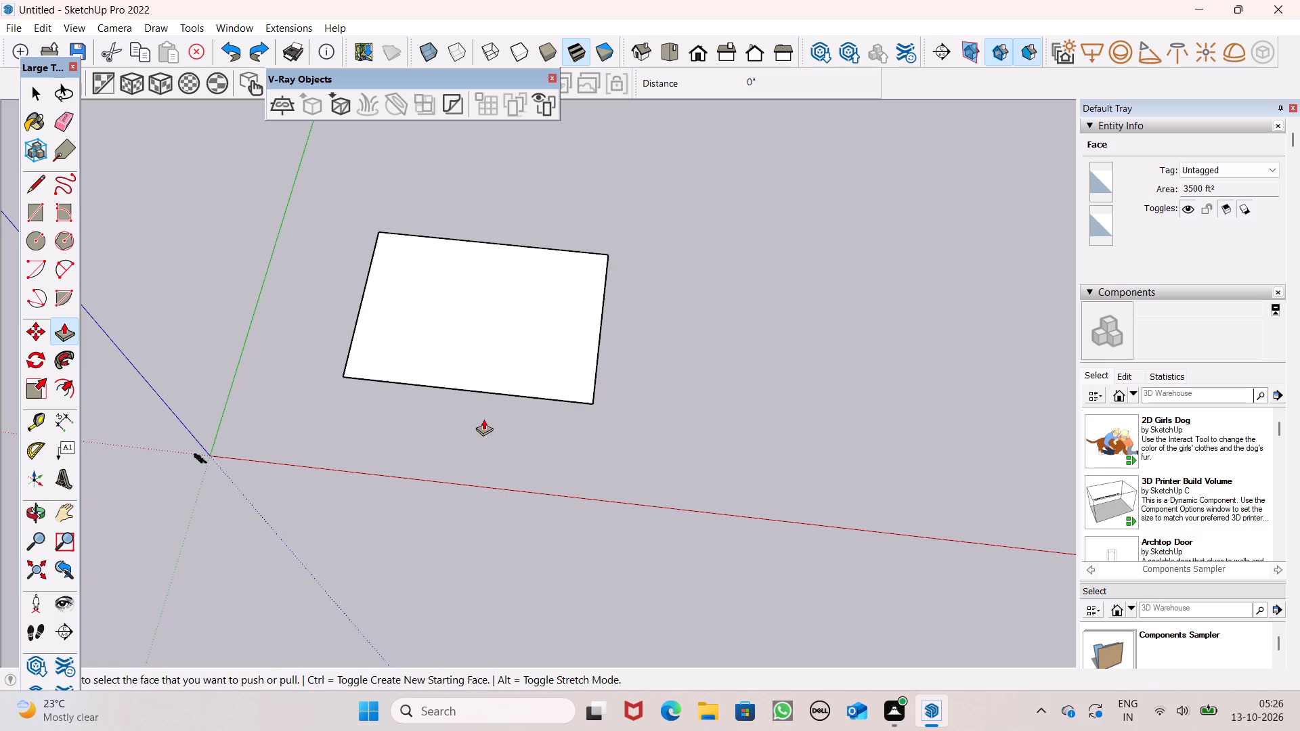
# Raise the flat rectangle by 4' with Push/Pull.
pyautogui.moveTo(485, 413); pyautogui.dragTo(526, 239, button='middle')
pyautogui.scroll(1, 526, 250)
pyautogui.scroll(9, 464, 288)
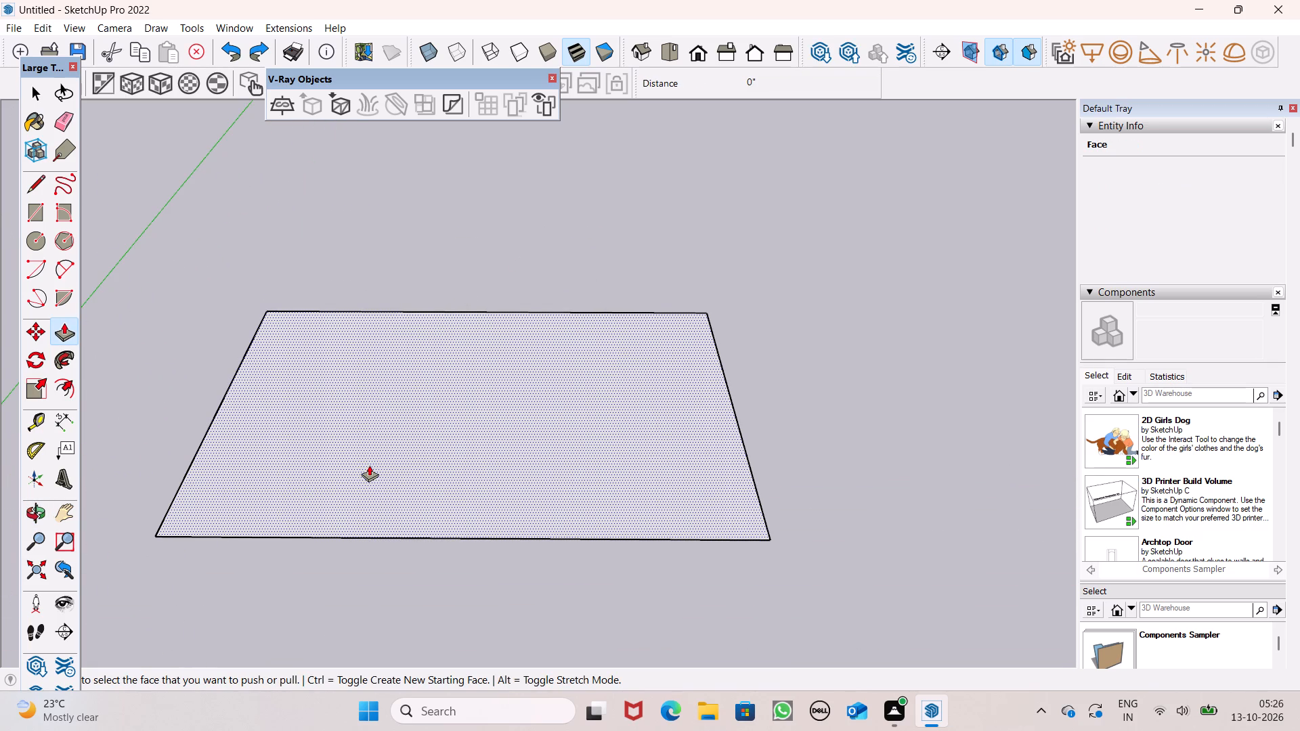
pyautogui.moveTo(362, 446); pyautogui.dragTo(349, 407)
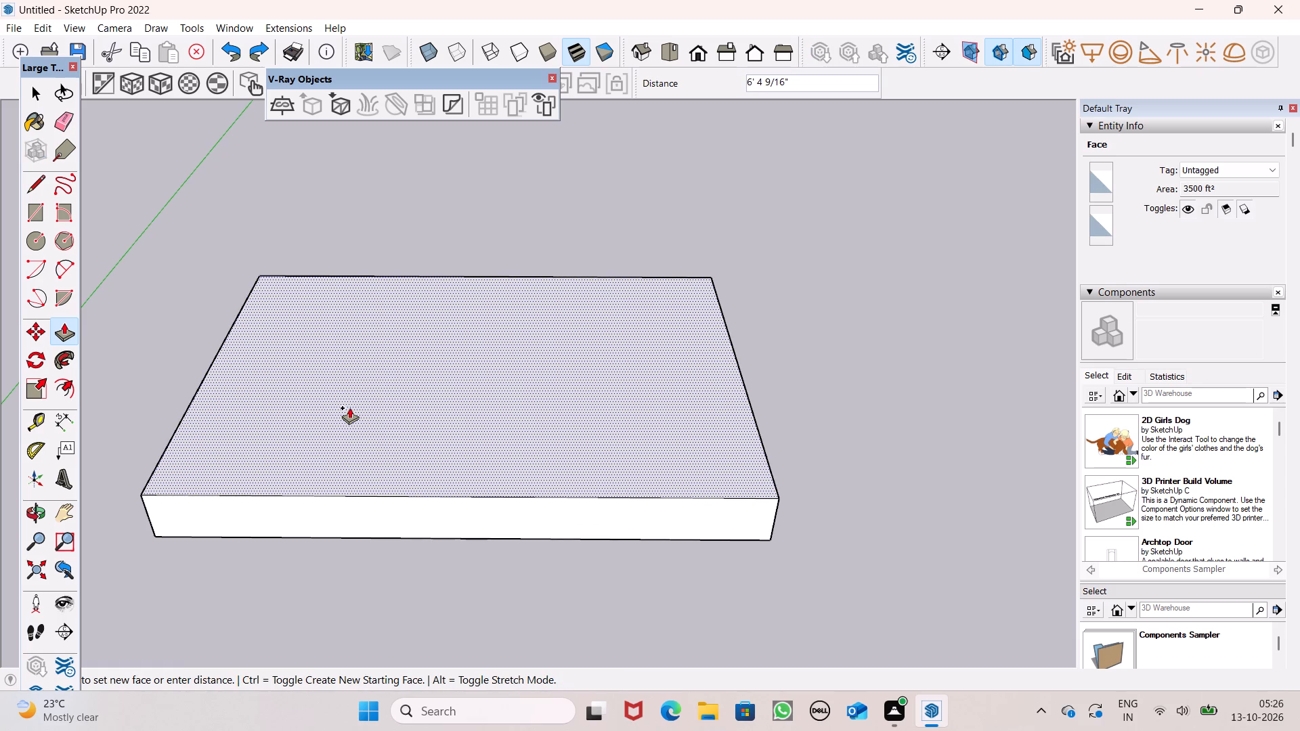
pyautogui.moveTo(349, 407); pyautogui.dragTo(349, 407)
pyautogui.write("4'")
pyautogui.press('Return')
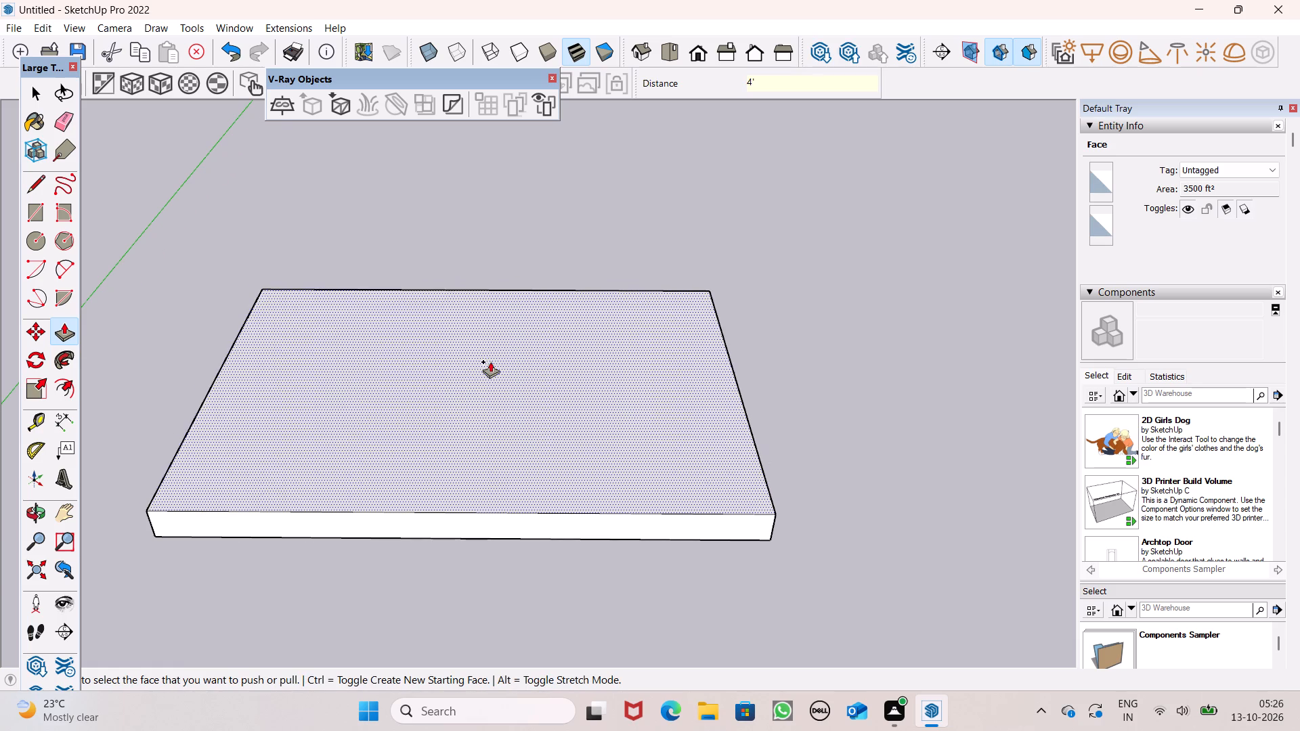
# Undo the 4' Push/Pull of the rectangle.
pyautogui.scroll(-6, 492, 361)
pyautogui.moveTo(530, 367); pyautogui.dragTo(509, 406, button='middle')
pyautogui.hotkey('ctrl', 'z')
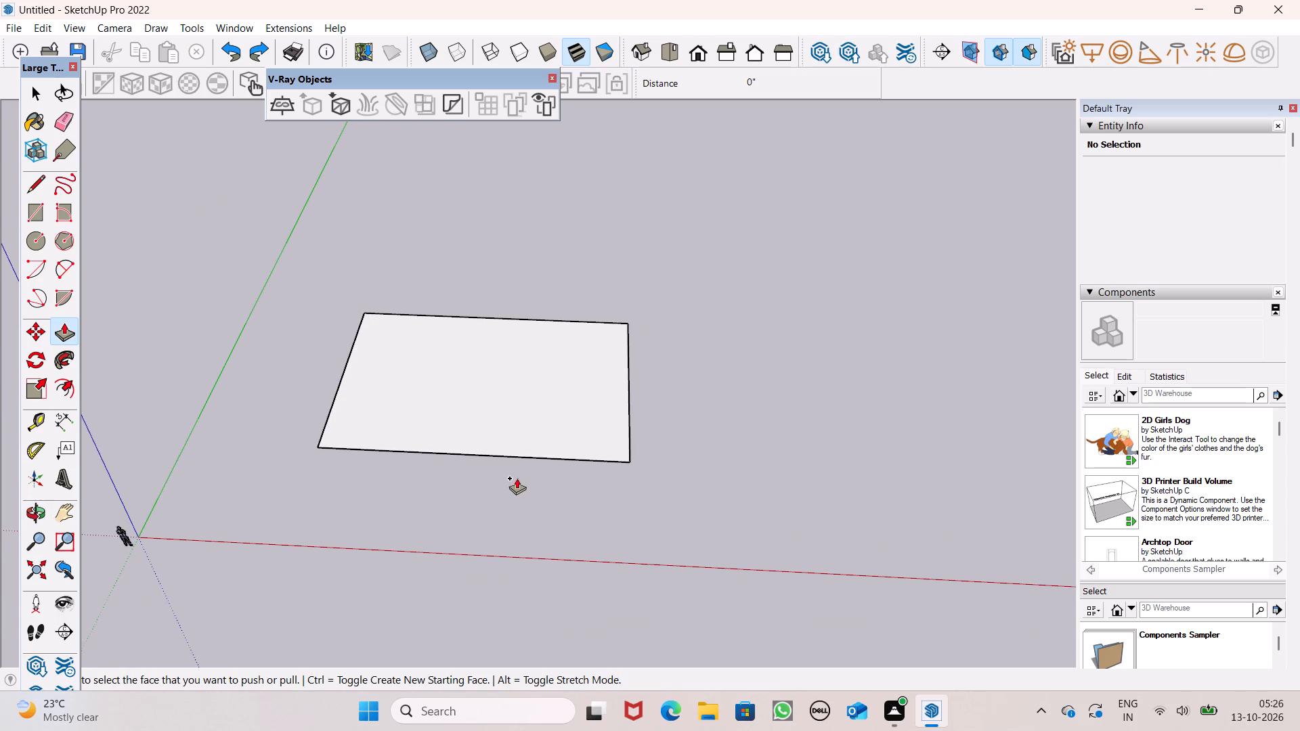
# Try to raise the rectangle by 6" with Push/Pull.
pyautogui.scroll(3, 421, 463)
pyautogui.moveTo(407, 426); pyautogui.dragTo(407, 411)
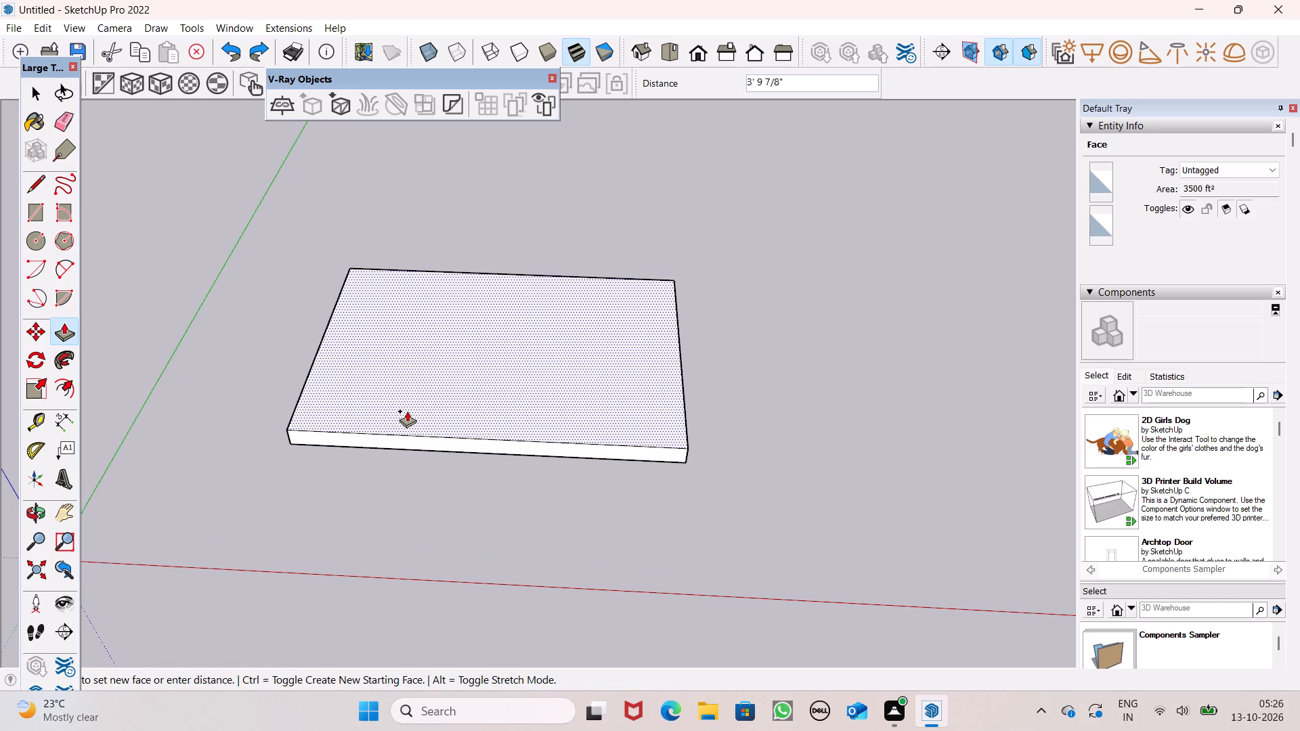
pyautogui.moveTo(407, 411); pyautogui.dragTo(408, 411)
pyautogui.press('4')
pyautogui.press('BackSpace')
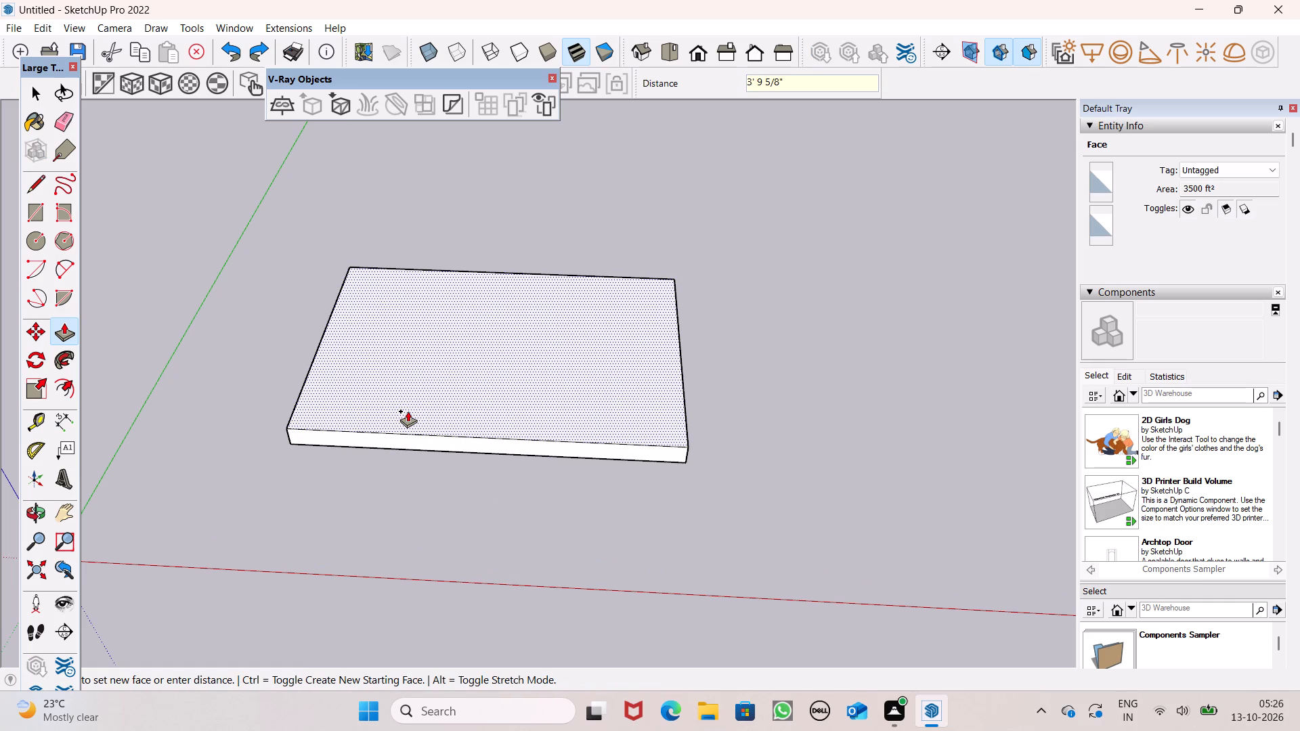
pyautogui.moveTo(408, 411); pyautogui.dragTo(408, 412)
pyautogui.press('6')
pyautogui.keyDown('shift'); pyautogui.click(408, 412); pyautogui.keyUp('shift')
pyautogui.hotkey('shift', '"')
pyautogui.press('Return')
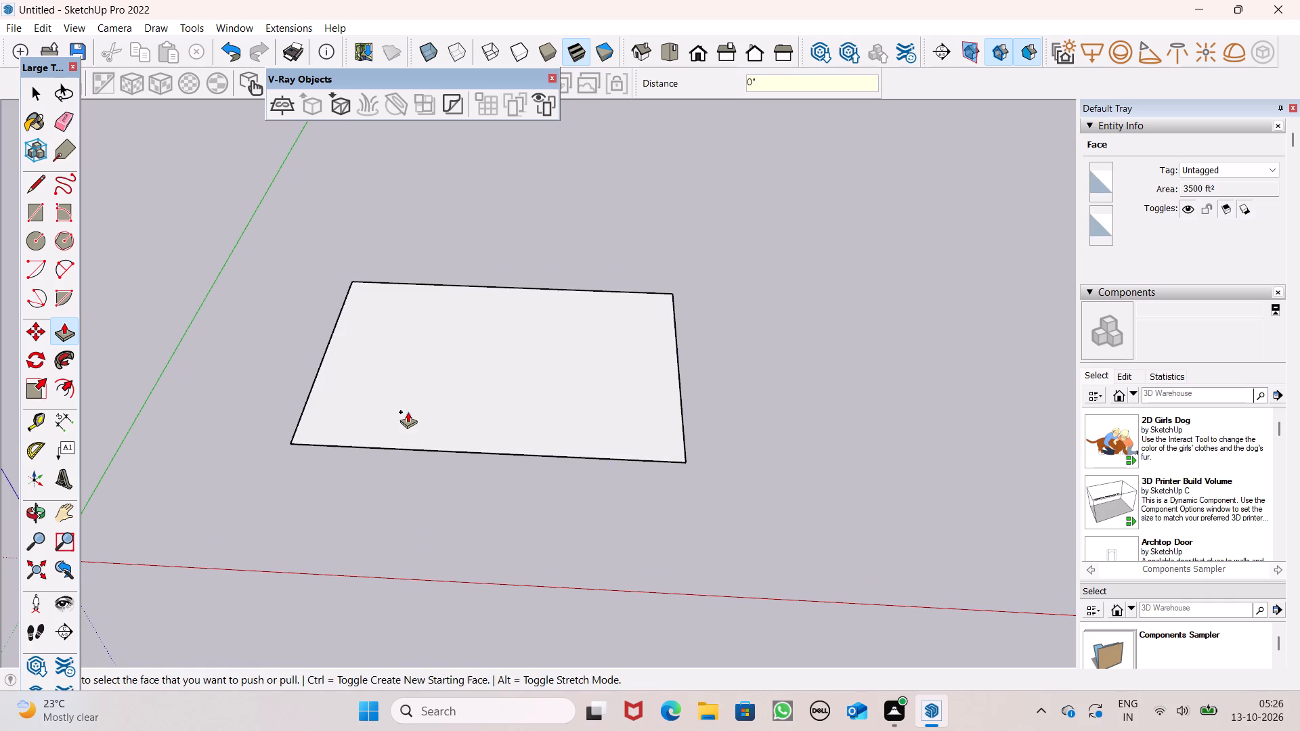
# Raise the flat rectangle by 6" with Push/Pull to form a thin base slab.
pyautogui.moveTo(414, 439); pyautogui.dragTo(443, 273, button='middle')
pyautogui.scroll(1, 443, 275)
pyautogui.scroll(9, 332, 391)
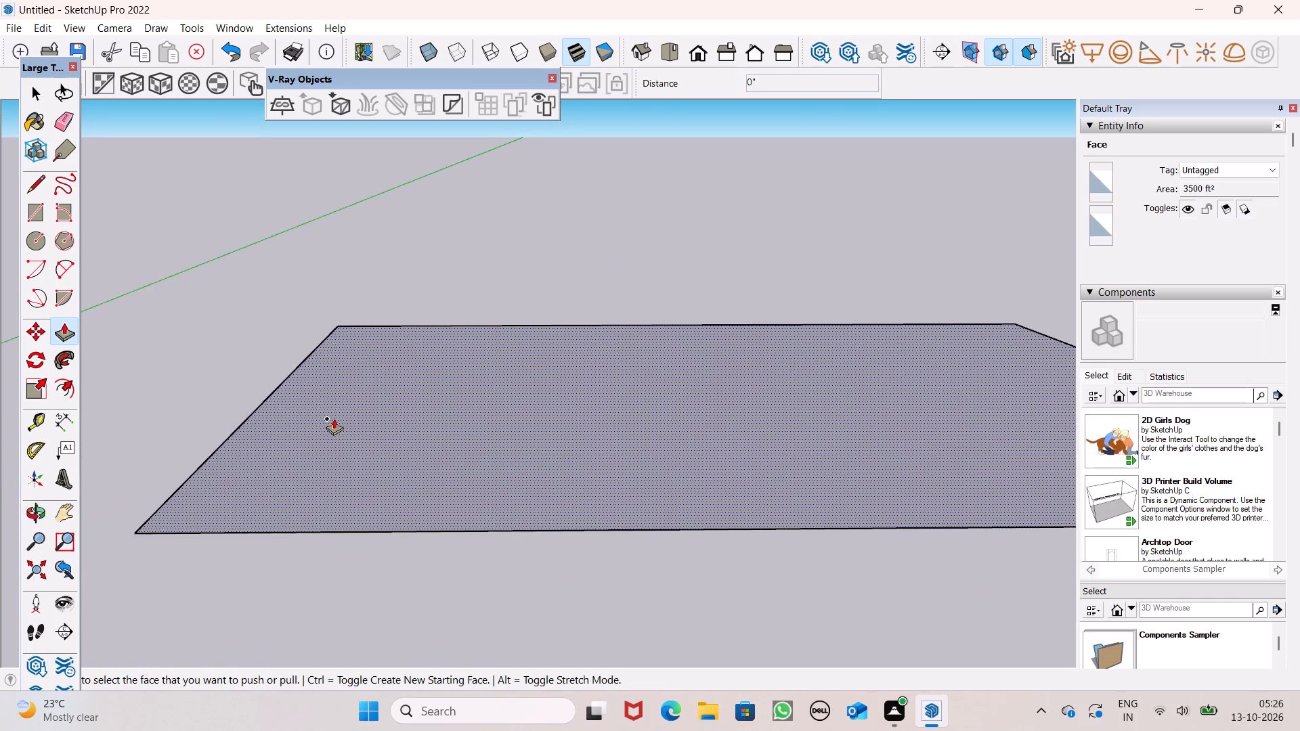
pyautogui.moveTo(485, 490); pyautogui.dragTo(490, 461)
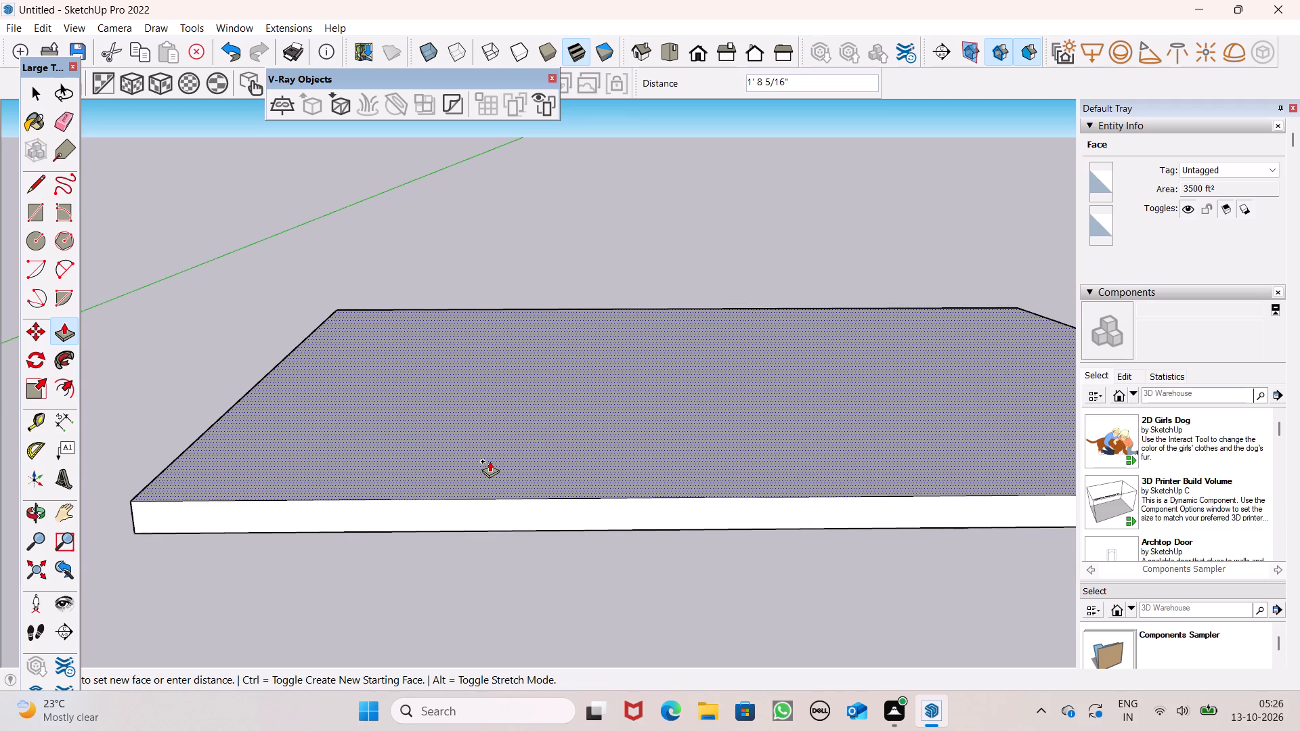
pyautogui.moveTo(490, 461); pyautogui.dragTo(492, 460)
pyautogui.press('6')
pyautogui.hotkey('shift', '"')
pyautogui.press('Return')
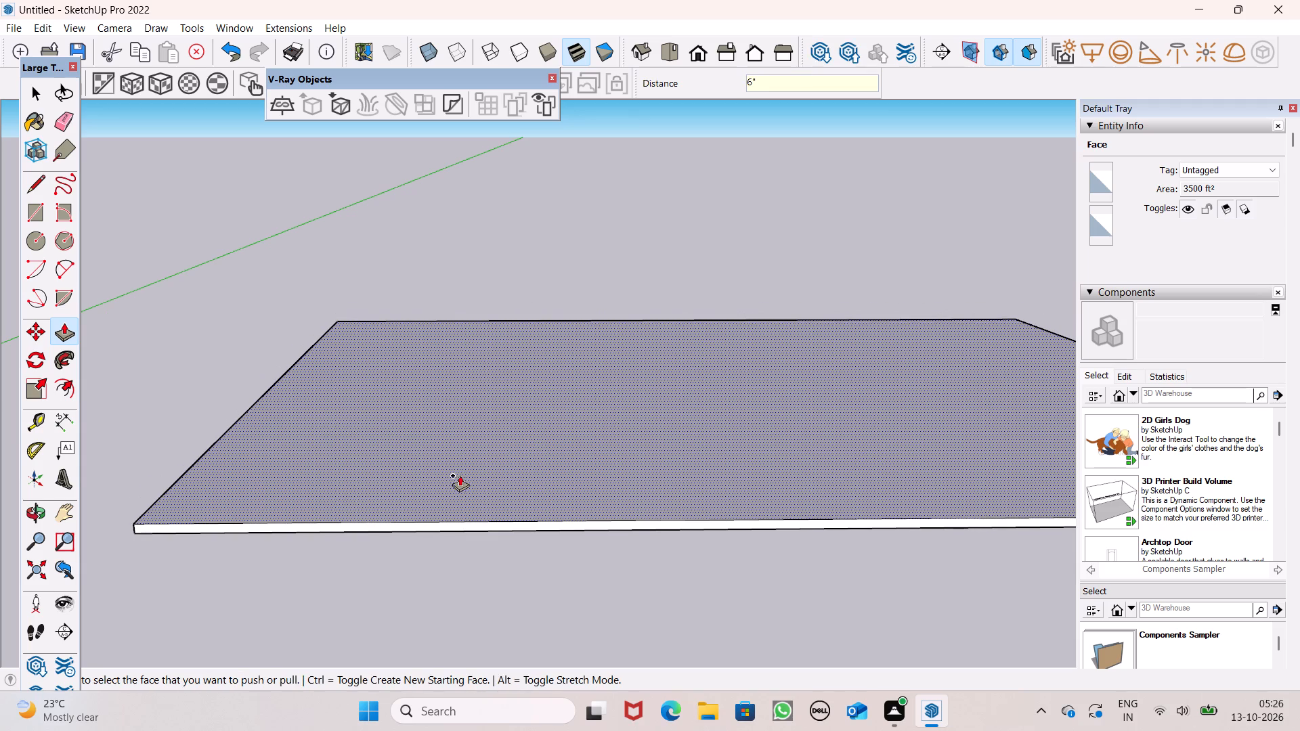
# Pull the top face of the thin slab up by a further 4'.
pyautogui.moveTo(457, 478); pyautogui.dragTo(460, 412)
pyautogui.press('4')
pyautogui.press("'")
pyautogui.press('Return')
# Offset the outline of the slab's top face inward by 9".
pyautogui.scroll(-7, 400, 338)
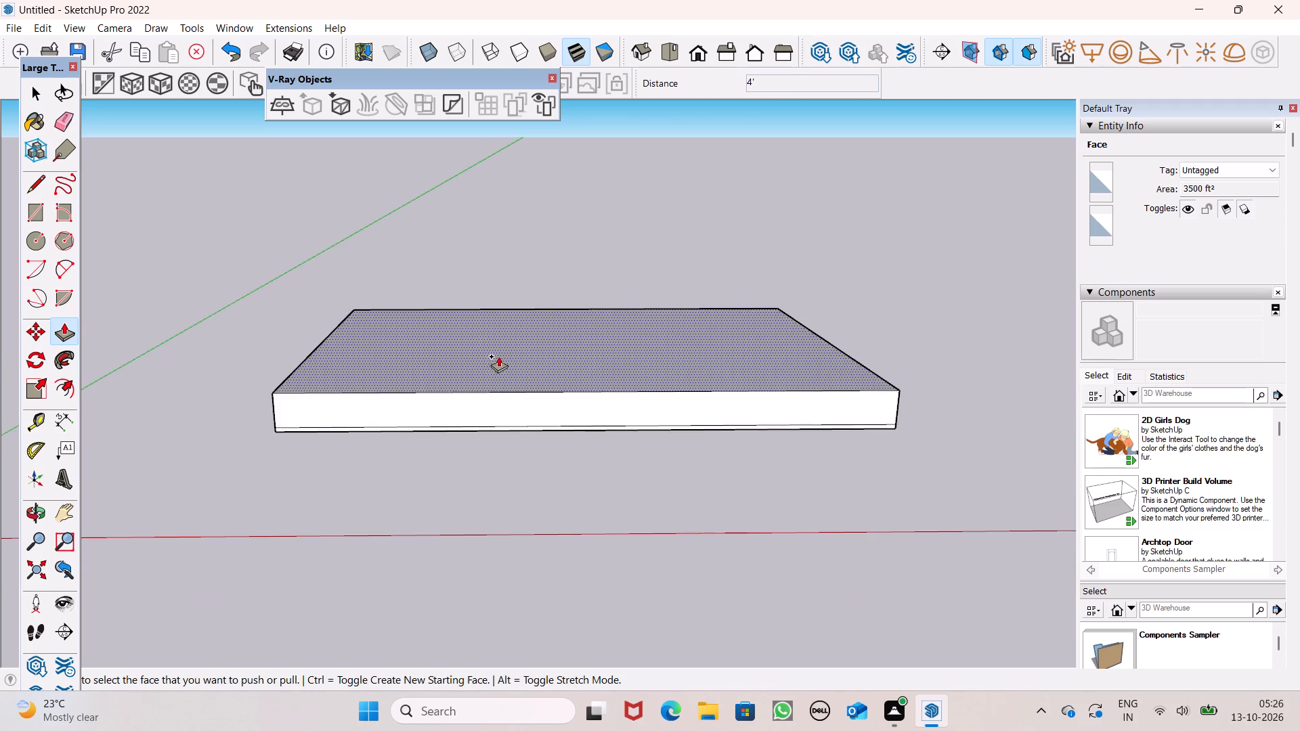
pyautogui.scroll(-4, 498, 364)
pyautogui.moveTo(614, 535); pyautogui.dragTo(617, 684, button='middle')
pyautogui.middleClick(611, 696)
pyautogui.scroll(1, 575, 669)
pyautogui.scroll(-2, 668, 495)
pyautogui.moveTo(669, 549); pyautogui.dragTo(546, 730, button='middle')
pyautogui.scroll(1, 630, 613)
pyautogui.moveTo(504, 558); pyautogui.dragTo(731, 606, button='middle')
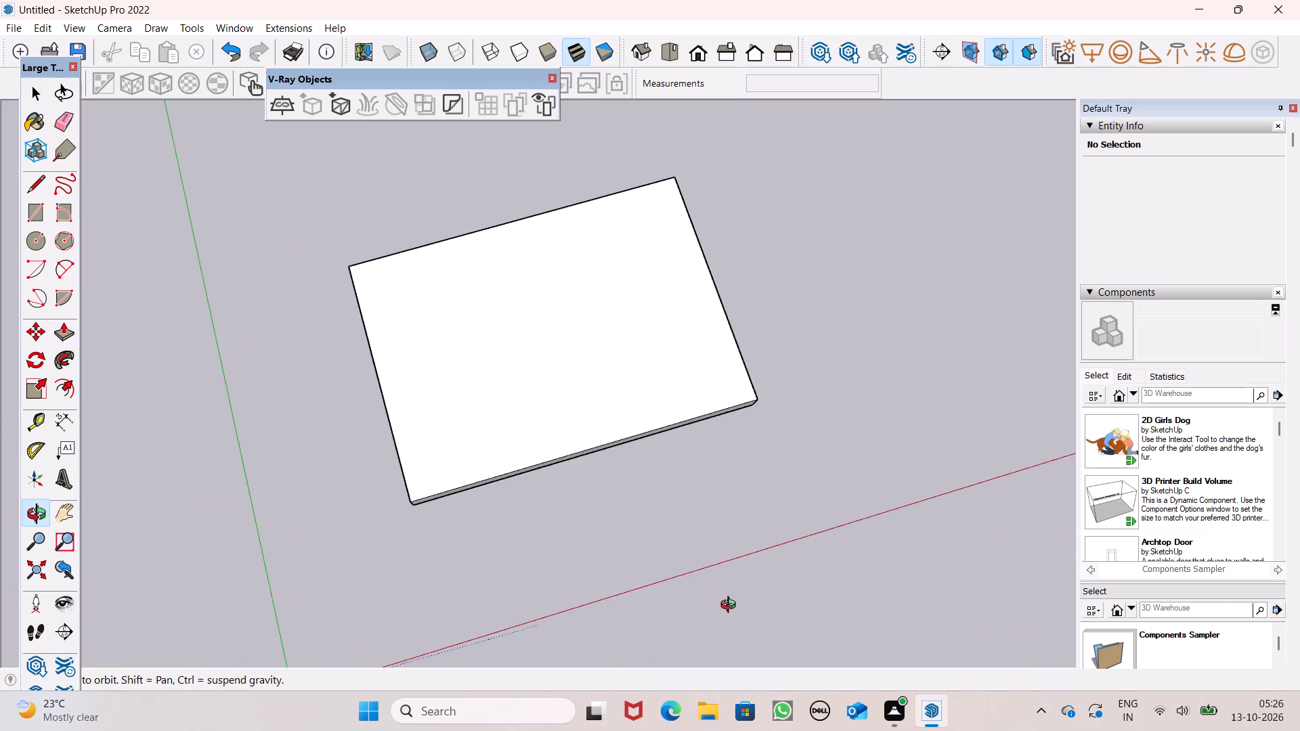
pyautogui.moveTo(731, 606); pyautogui.dragTo(584, 678, button='middle')
pyautogui.middleClick(584, 673)
pyautogui.moveTo(640, 619); pyautogui.dragTo(710, 630, button='middle')
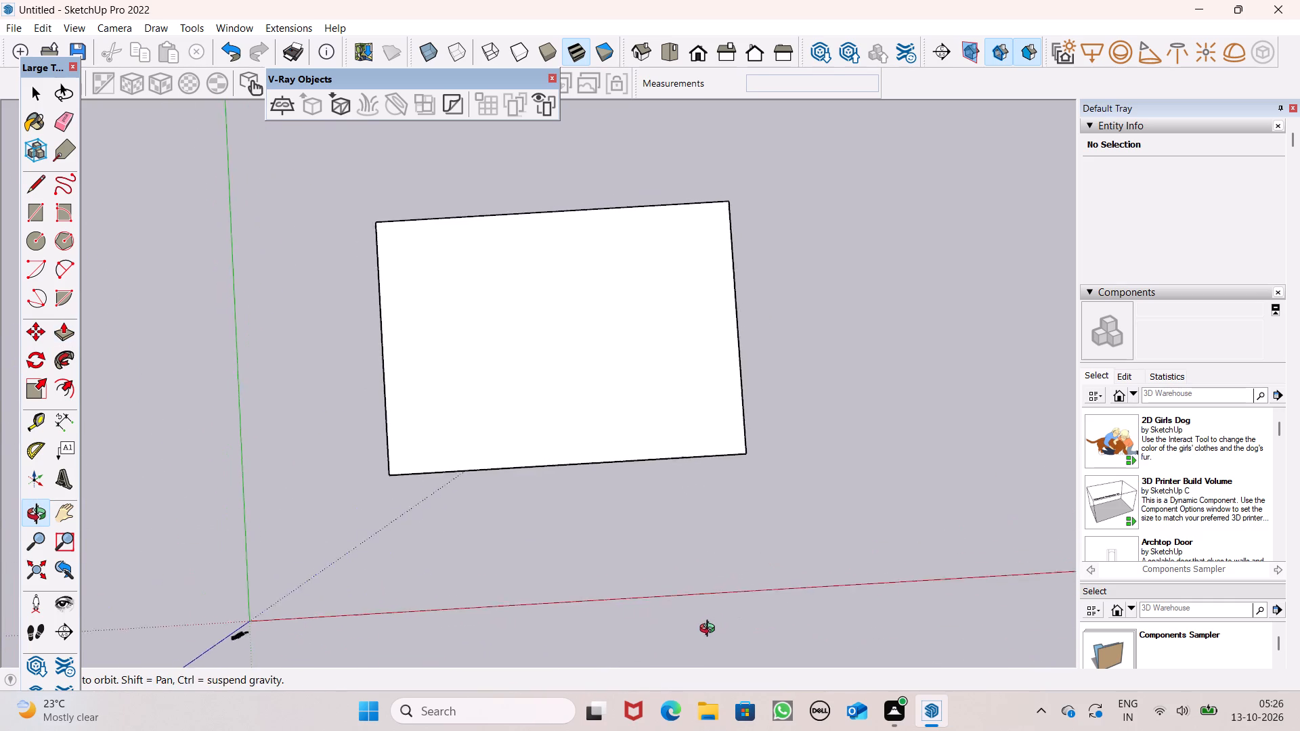
pyautogui.moveTo(710, 630); pyautogui.dragTo(687, 637, button='middle')
pyautogui.click(74, 386)
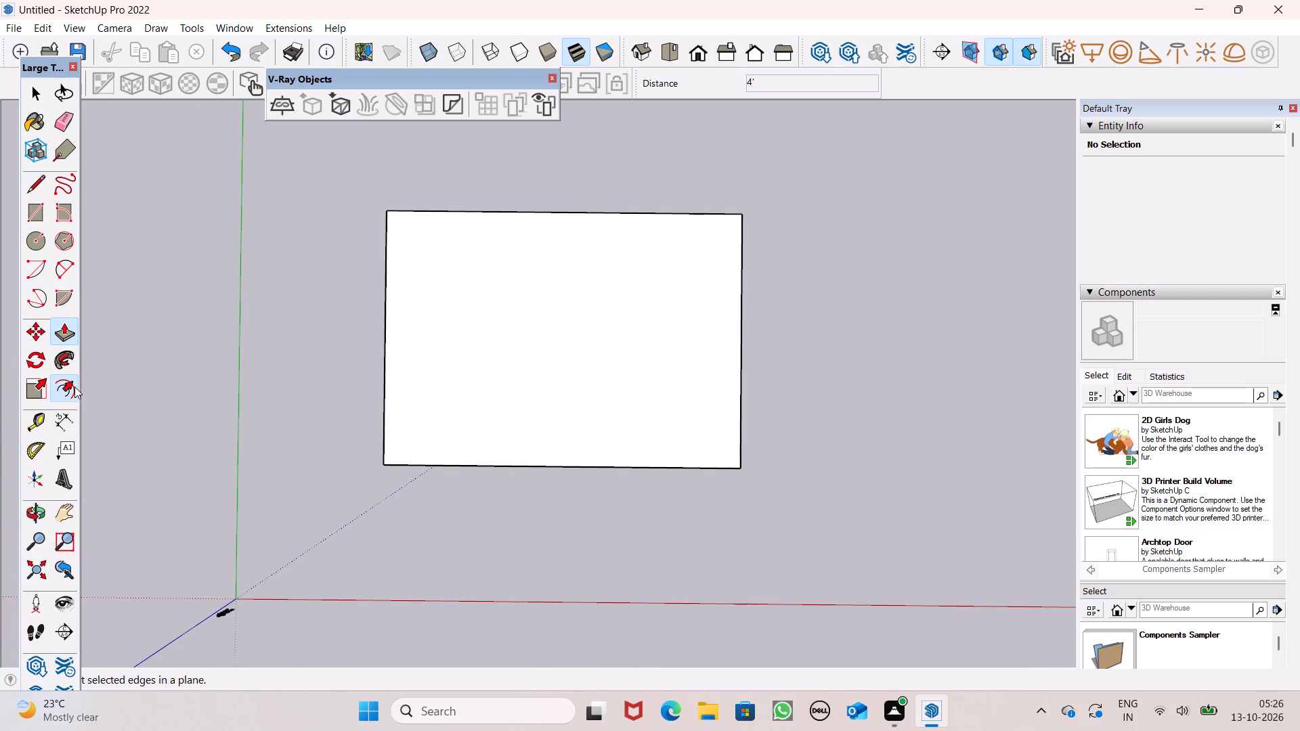
pyautogui.moveTo(418, 215); pyautogui.dragTo(418, 215)
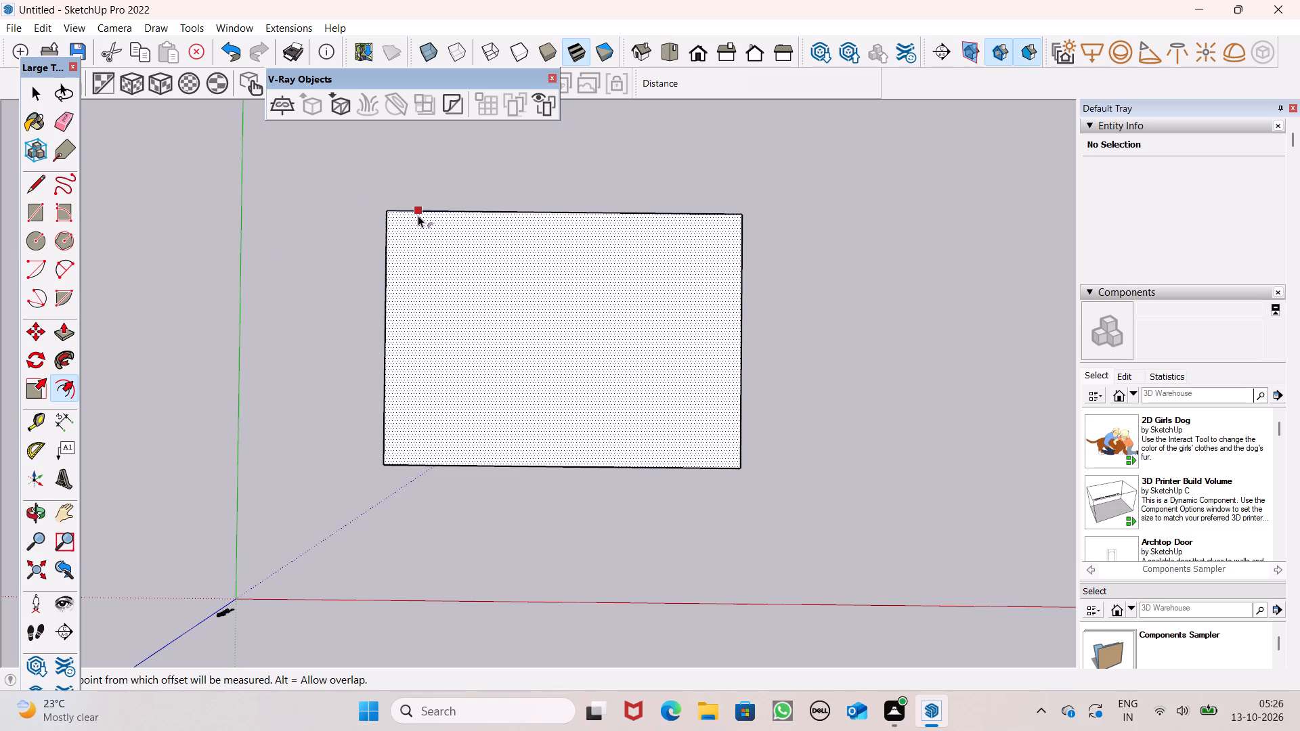
pyautogui.moveTo(418, 215); pyautogui.dragTo(420, 224)
pyautogui.press('9')
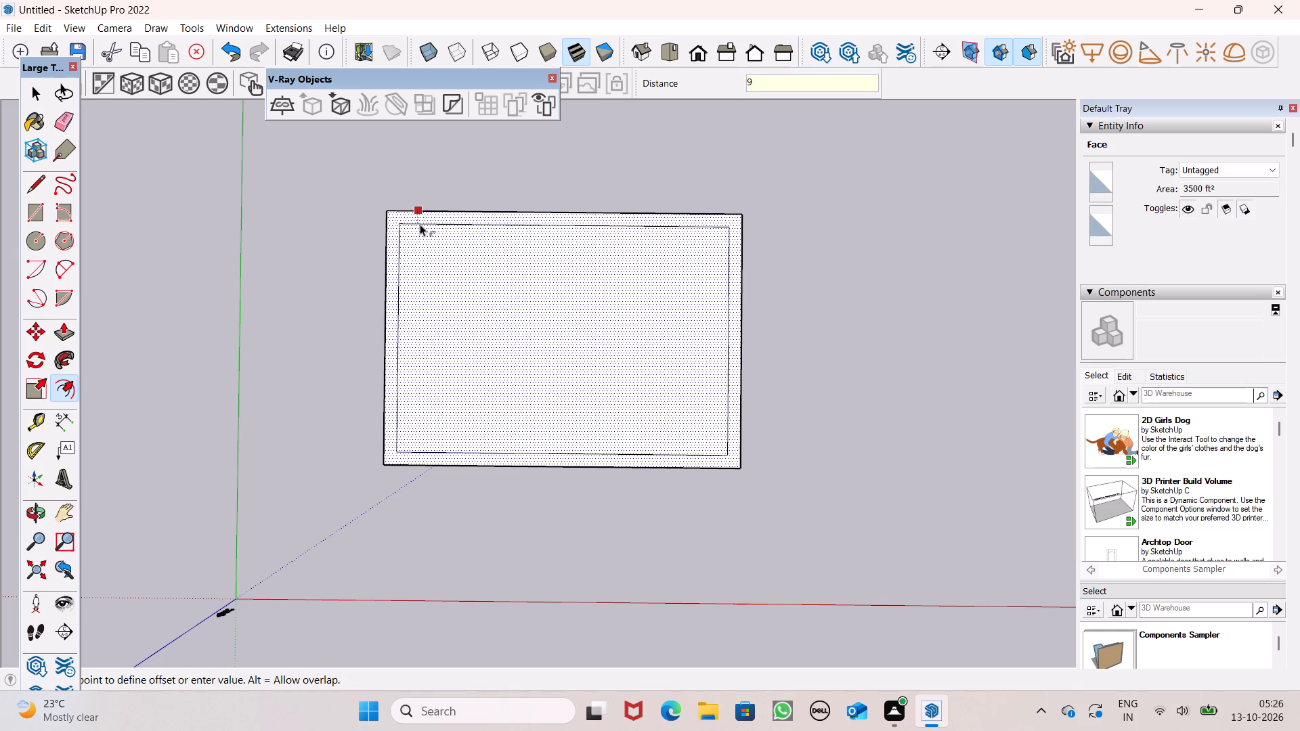
pyautogui.moveTo(420, 224); pyautogui.dragTo(420, 227)
pyautogui.hotkey('shift', '"')
pyautogui.press('Return')
pyautogui.press('space')
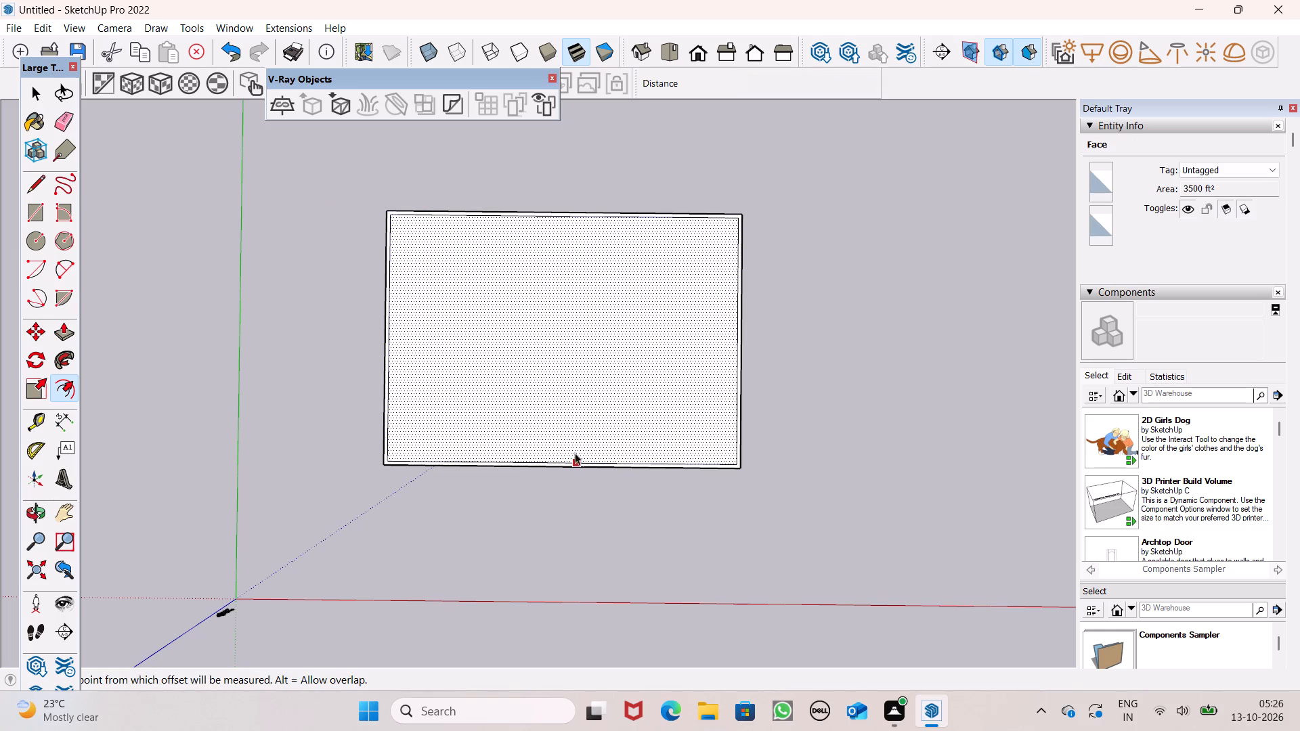
# Draw a line along the red axis from the inner outline's corner nearest the origin to the slab's outer green-direction edge.
pyautogui.click(37, 192)
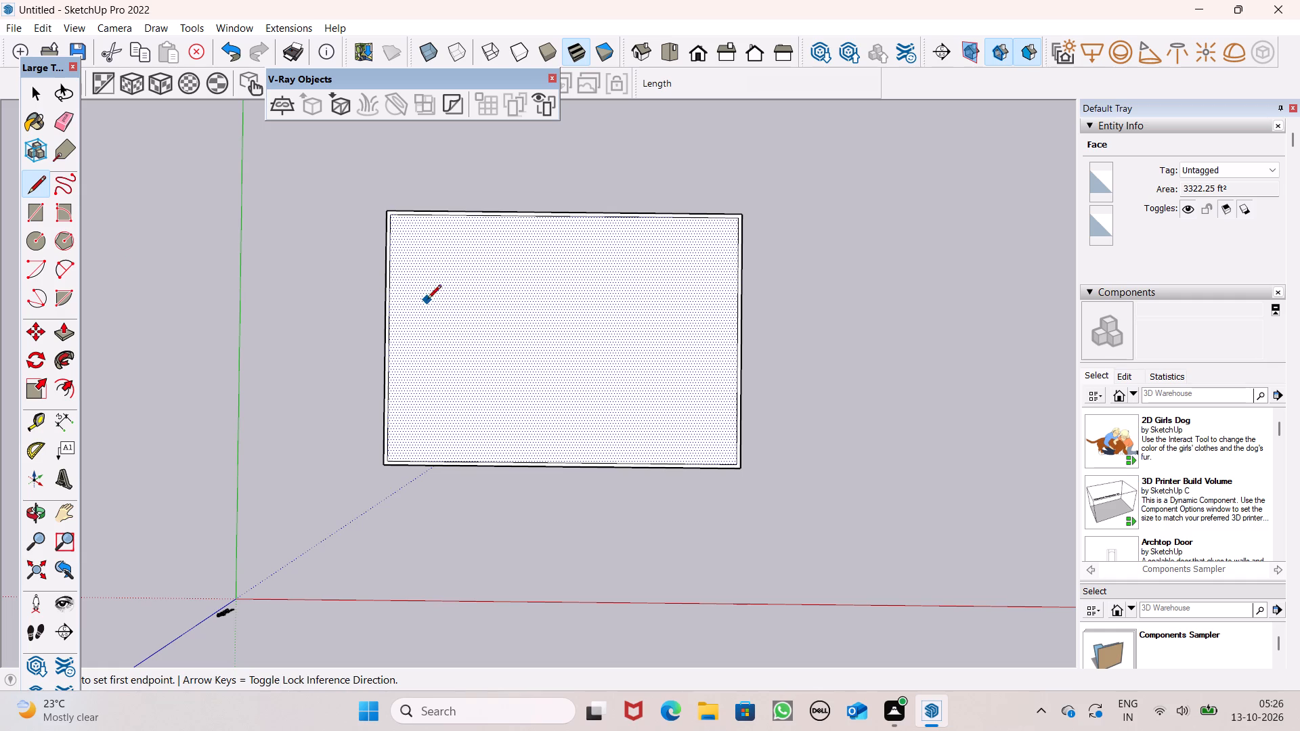
pyautogui.scroll(9, 406, 464)
pyautogui.scroll(6, 346, 464)
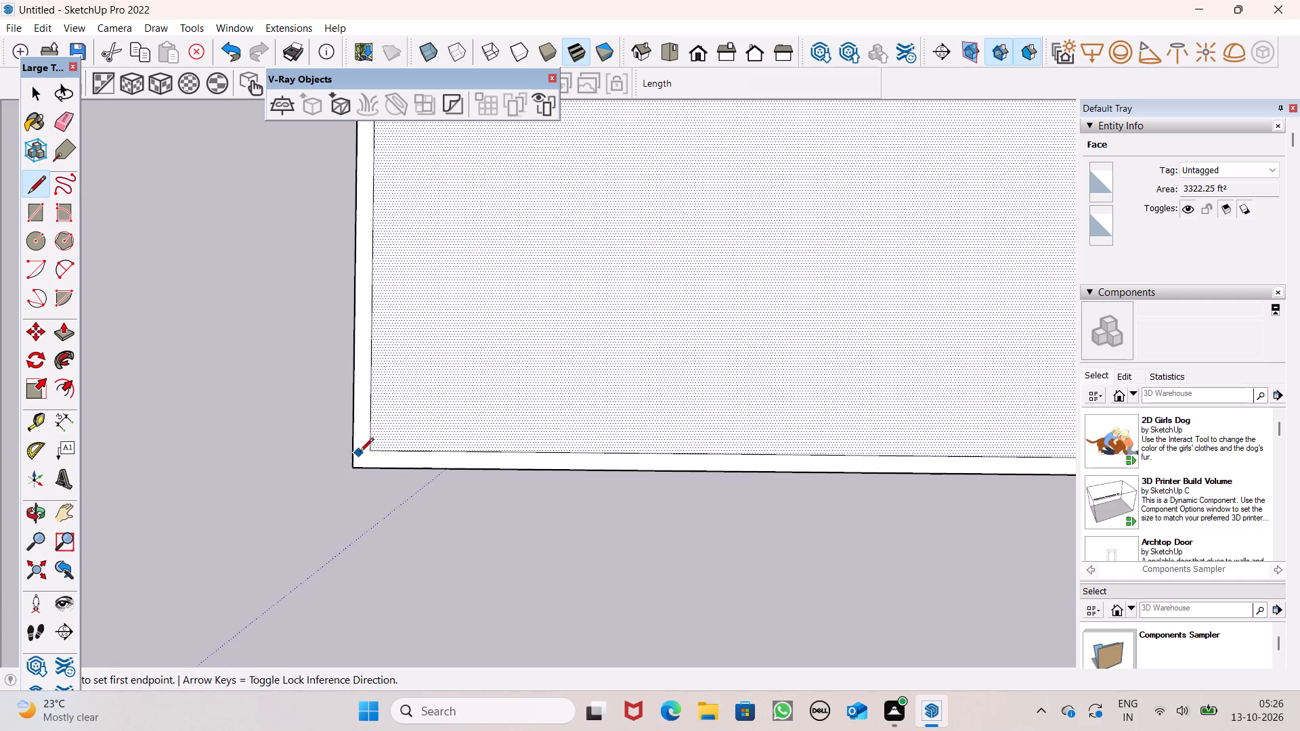
pyautogui.click(373, 447)
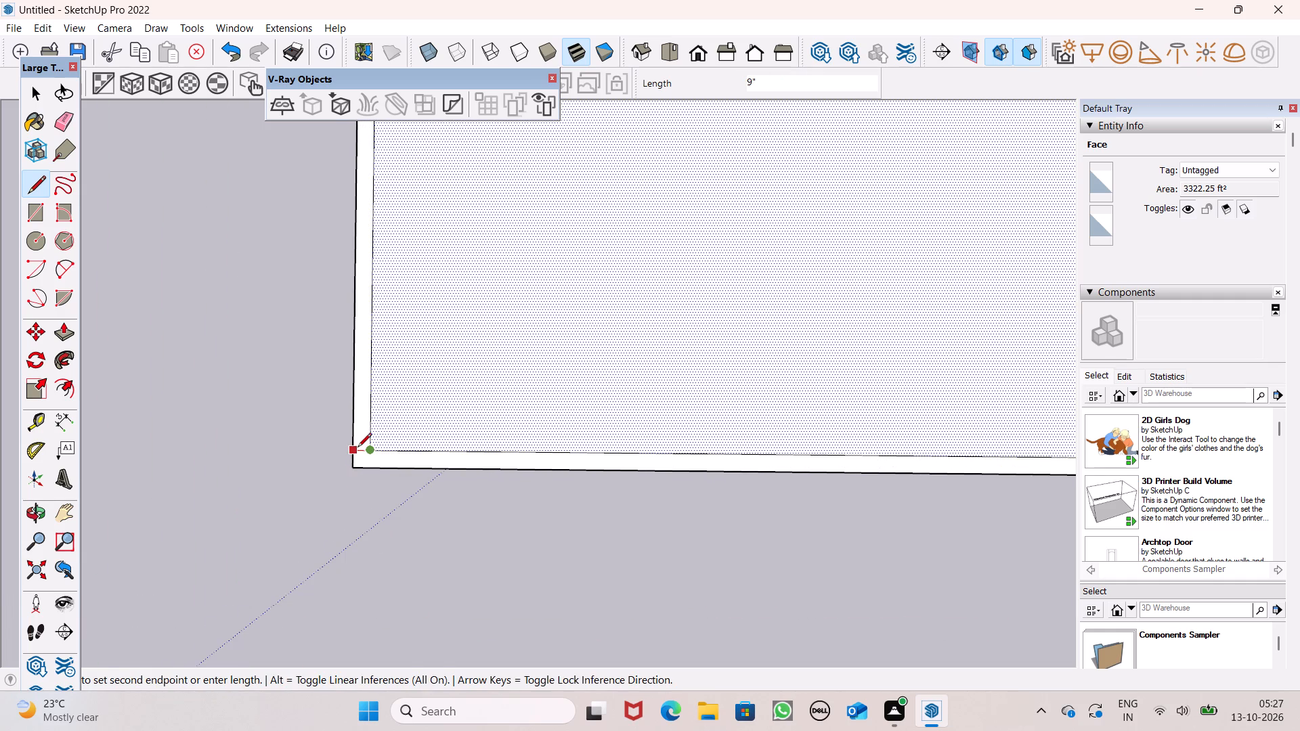
pyautogui.click(358, 448)
pyautogui.scroll(8, 371, 458)
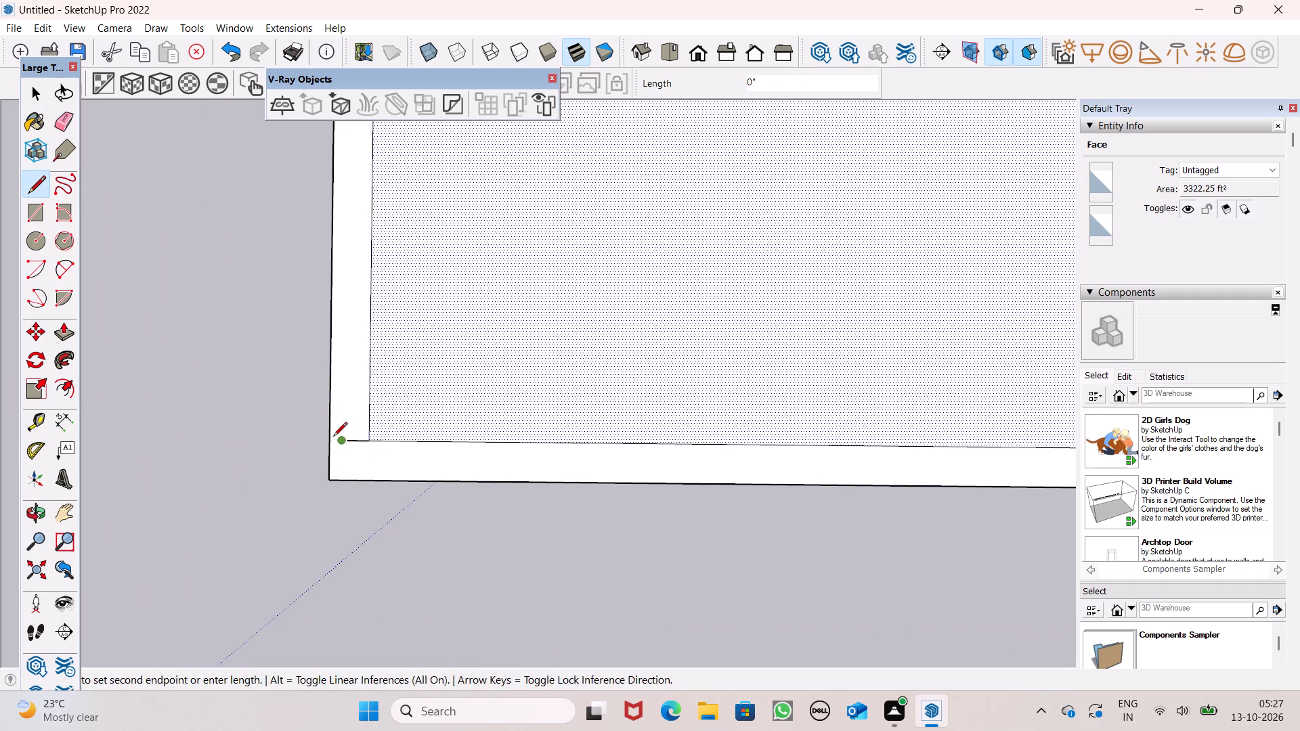
pyautogui.doubleClick(330, 437)
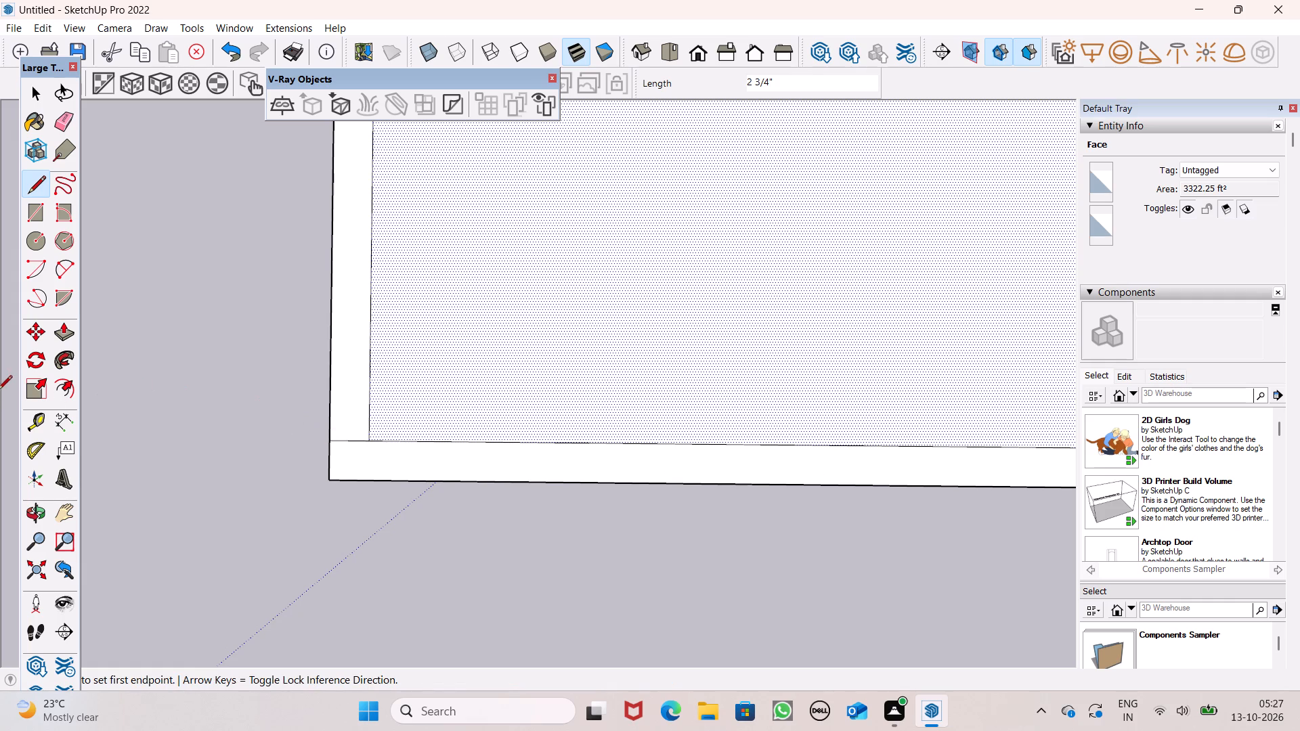
# At the front corner farther along the red axis, draw a line from the inner outline's corner to the outer edge, then clear the selection.
pyautogui.scroll(-9, 0, 404)
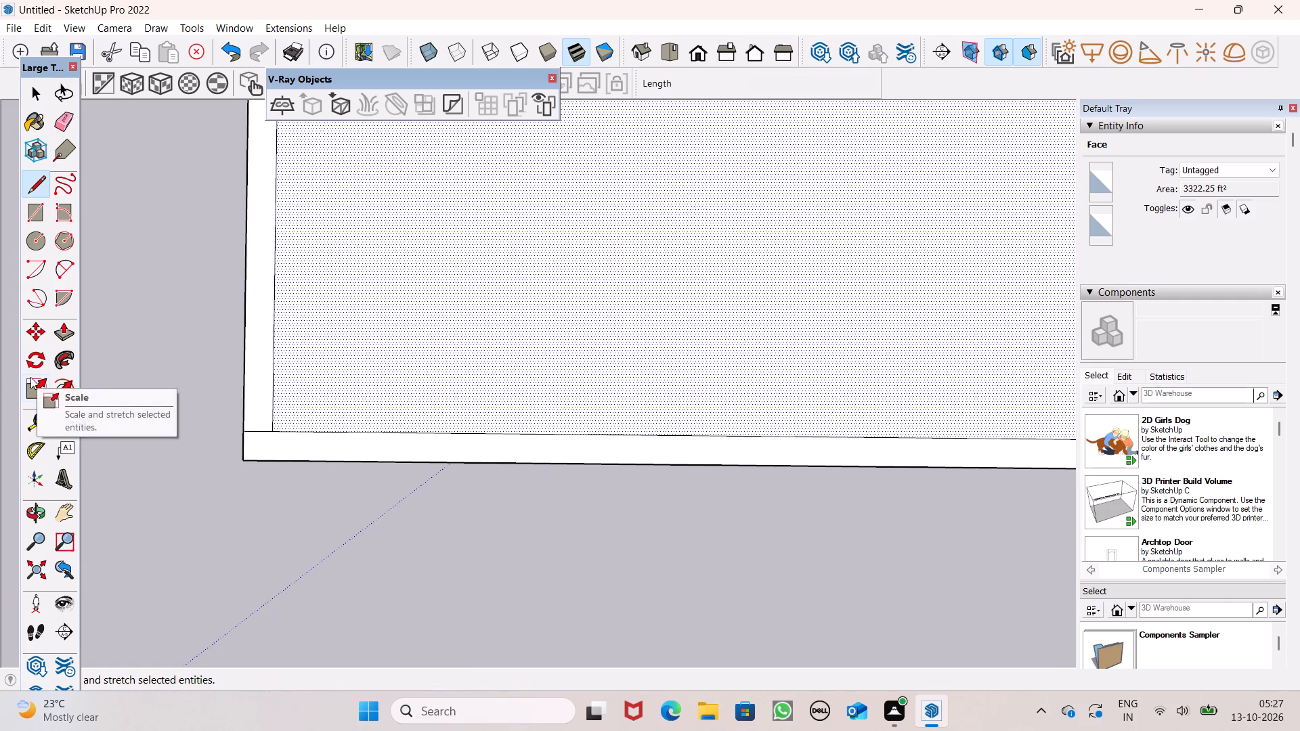
pyautogui.scroll(-9, 30, 377)
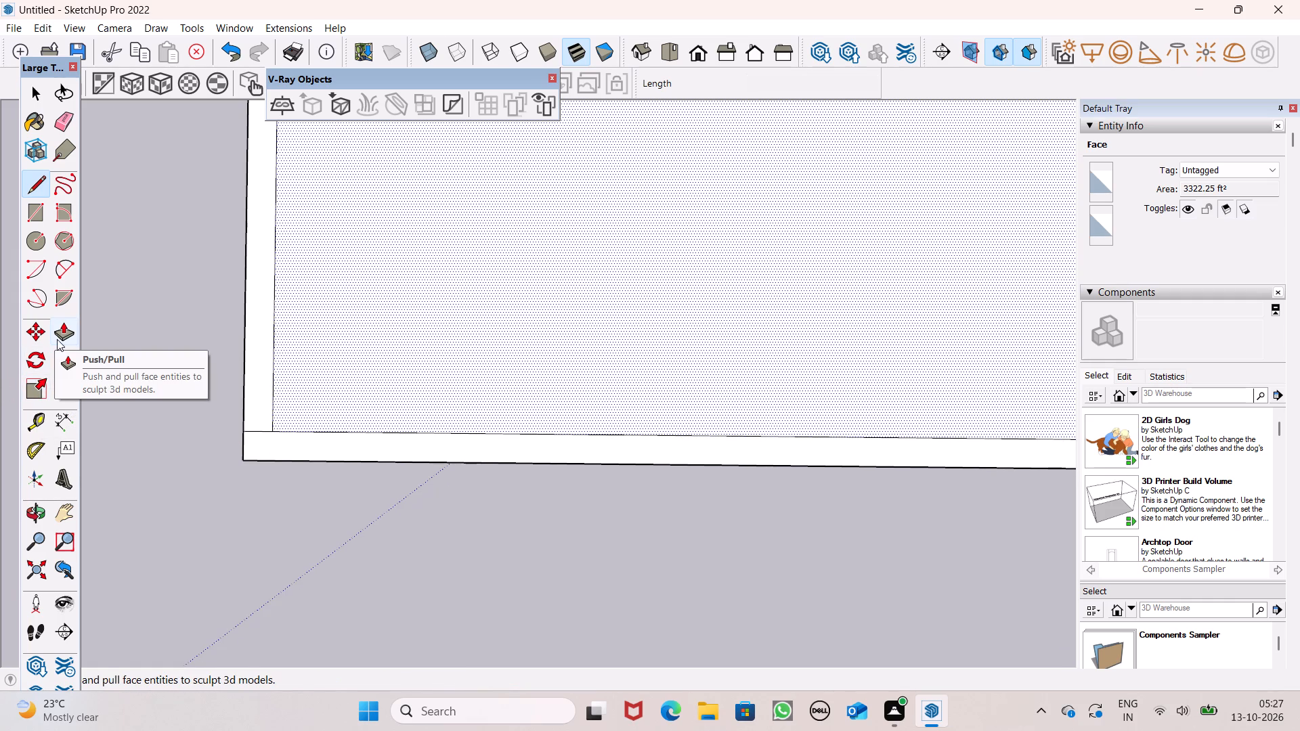
pyautogui.scroll(-4, 57, 339)
pyautogui.scroll(-6, 374, 336)
pyautogui.scroll(-11, 236, 382)
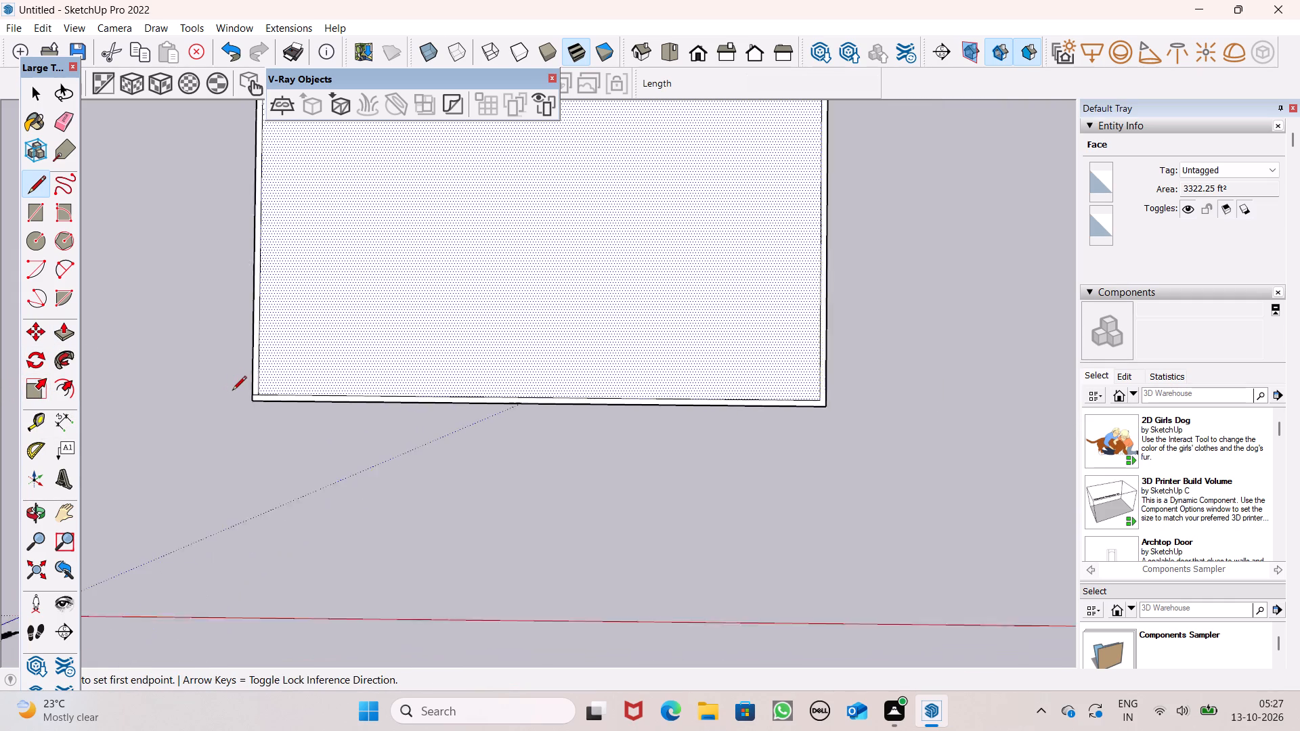
pyautogui.scroll(-2, 232, 391)
pyautogui.scroll(-3, 289, 384)
pyautogui.scroll(4, 594, 407)
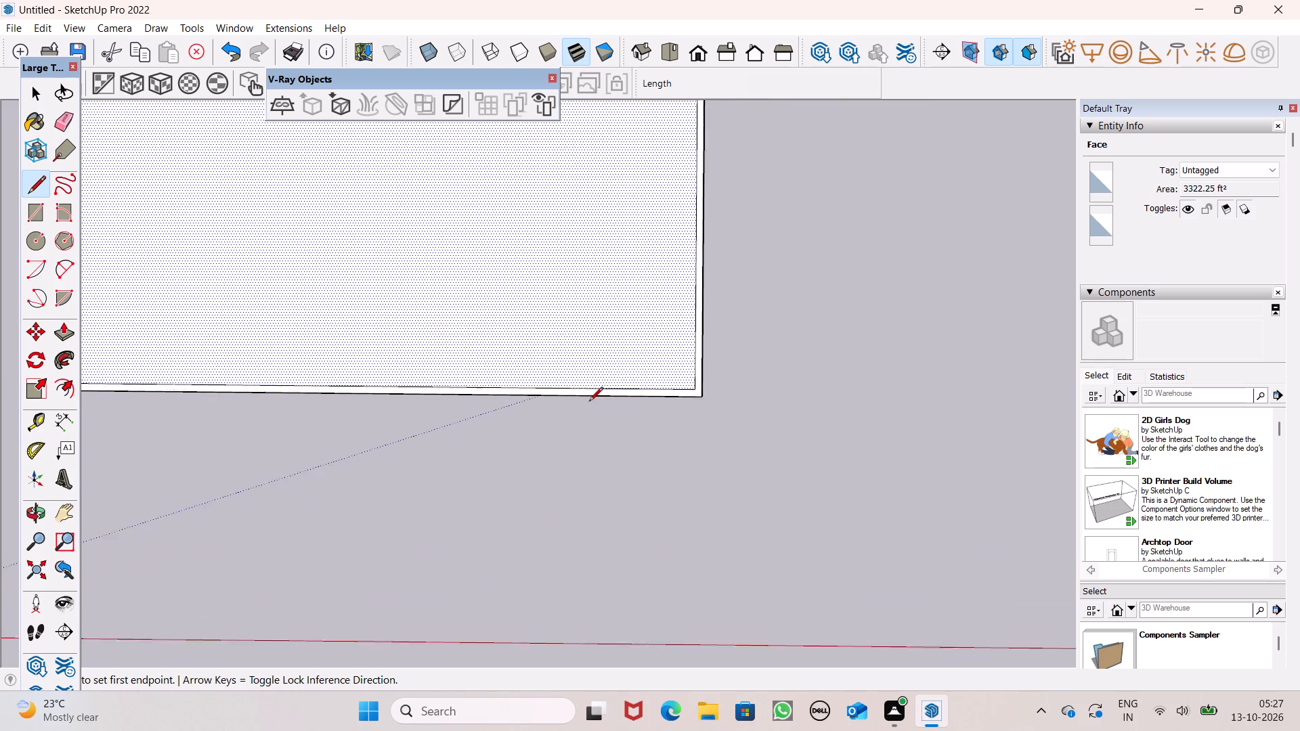
pyautogui.scroll(3, 589, 402)
pyautogui.scroll(7, 737, 377)
pyautogui.scroll(14, 747, 395)
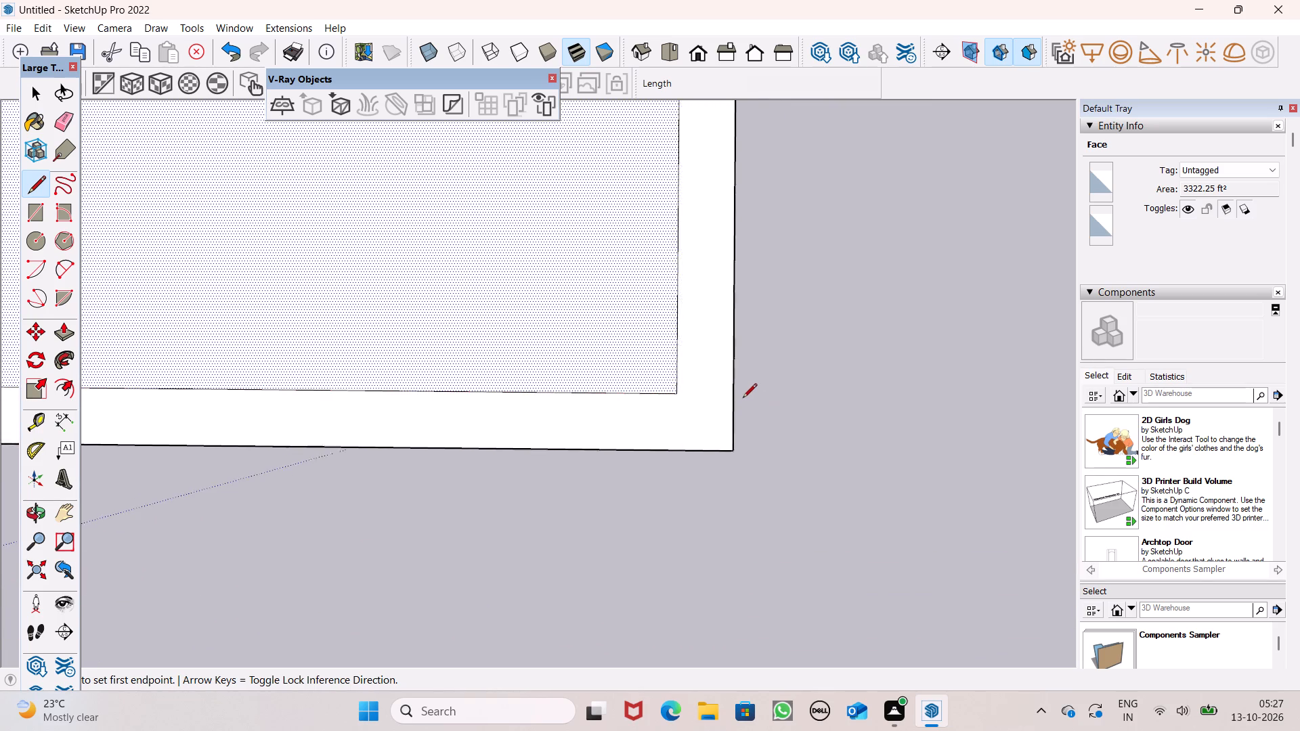
pyautogui.scroll(2, 743, 399)
pyautogui.click(652, 393)
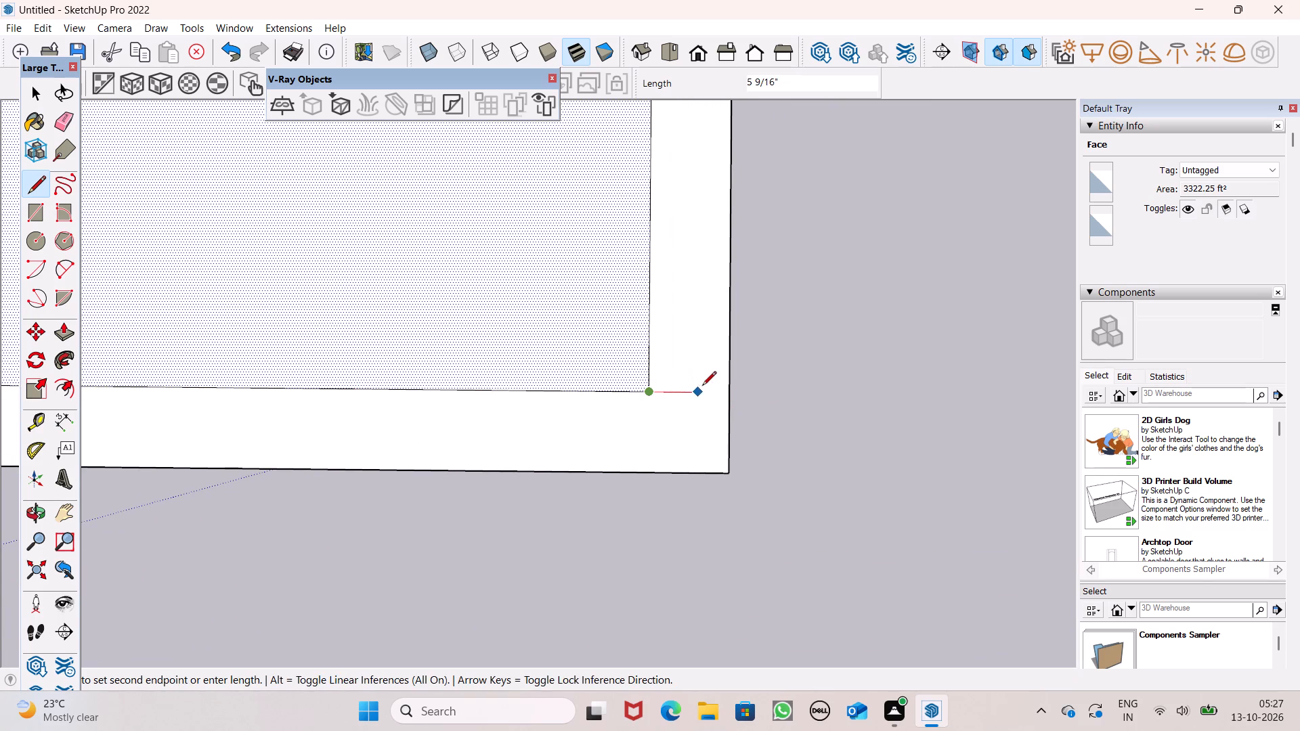
pyautogui.doubleClick(732, 384)
pyautogui.press('space')
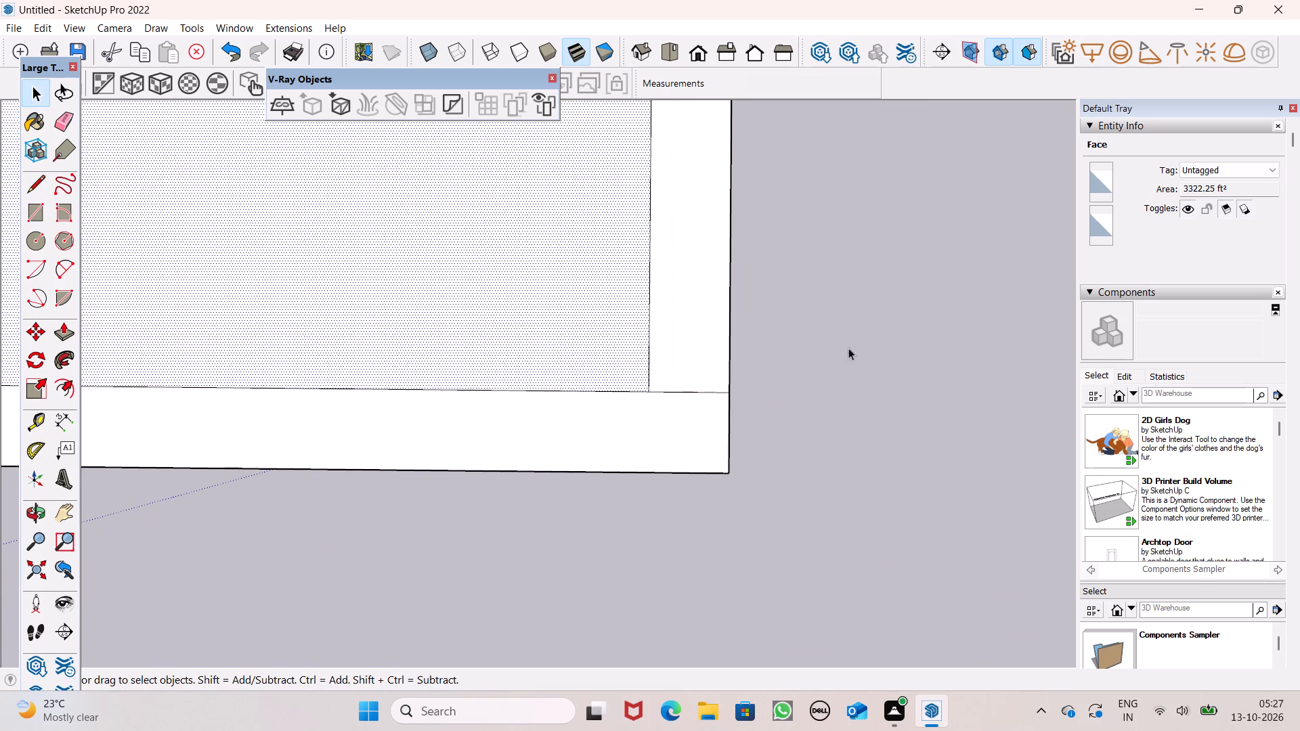
pyautogui.click(860, 345)
pyautogui.scroll(-12, 844, 342)
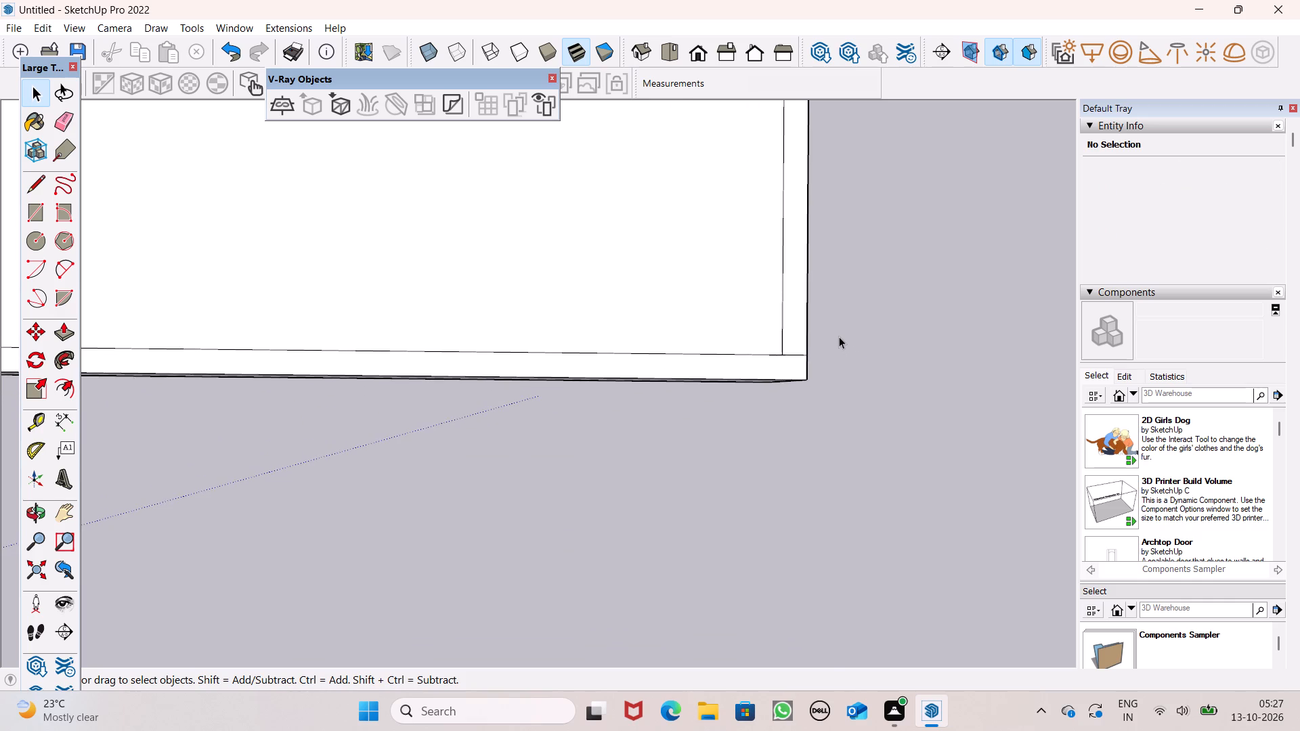
# Place two green-direction guides on the top face, one about 23'9" in from the inner outline's far red-direction edge, the other 9" closer to it.
pyautogui.scroll(-15, 826, 332)
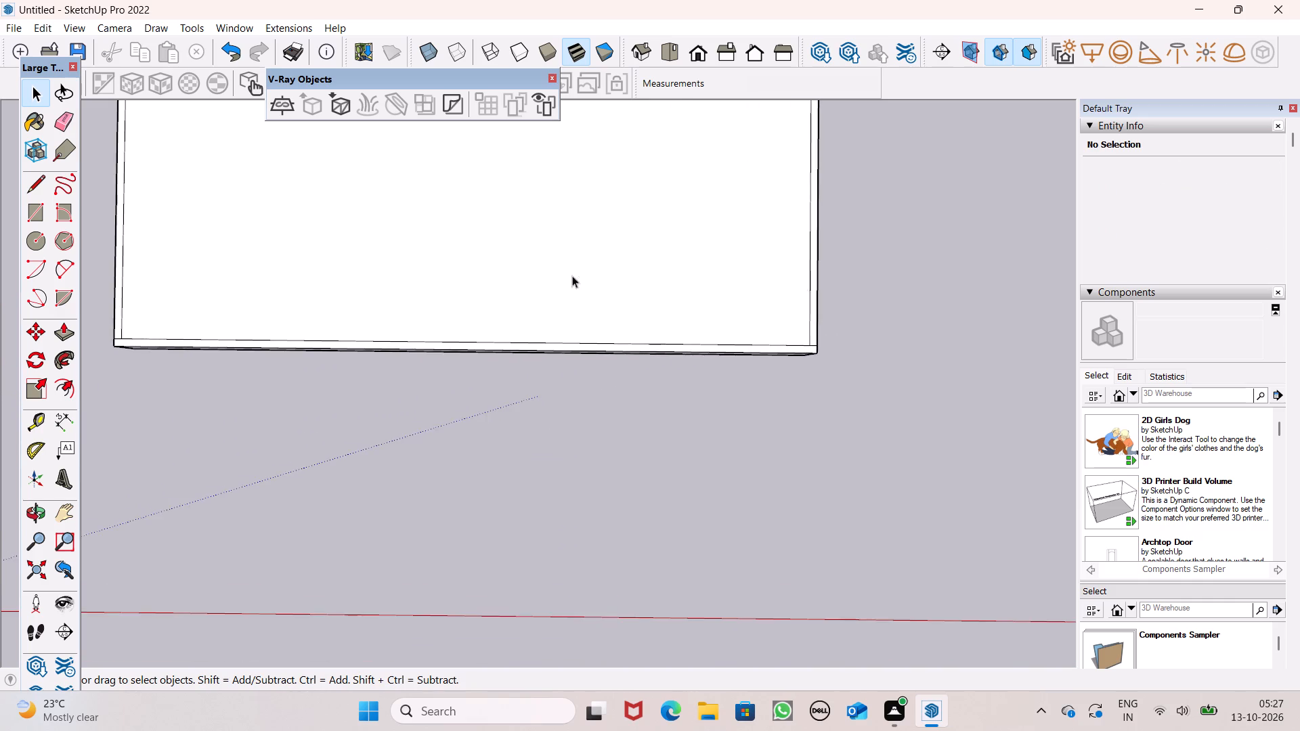
pyautogui.scroll(-12, 547, 319)
pyautogui.scroll(3, 486, 141)
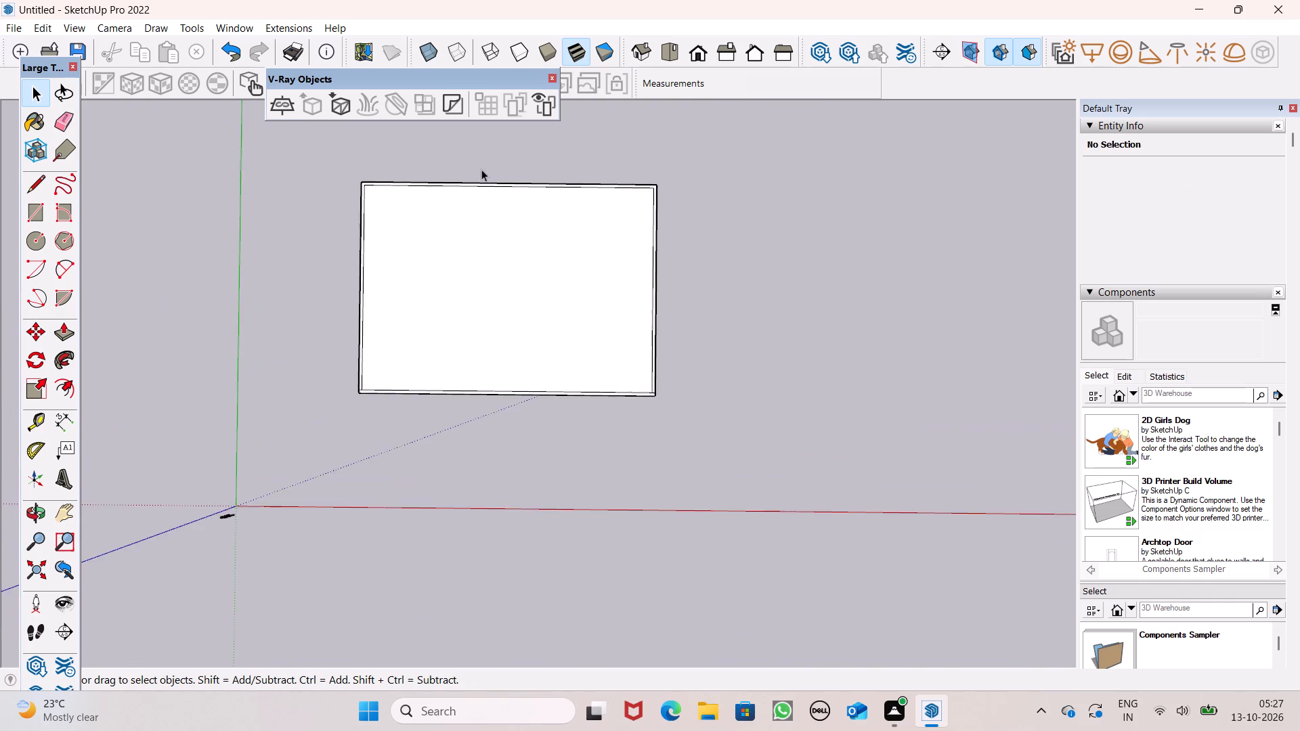
pyautogui.scroll(1, 481, 169)
pyautogui.click(29, 412)
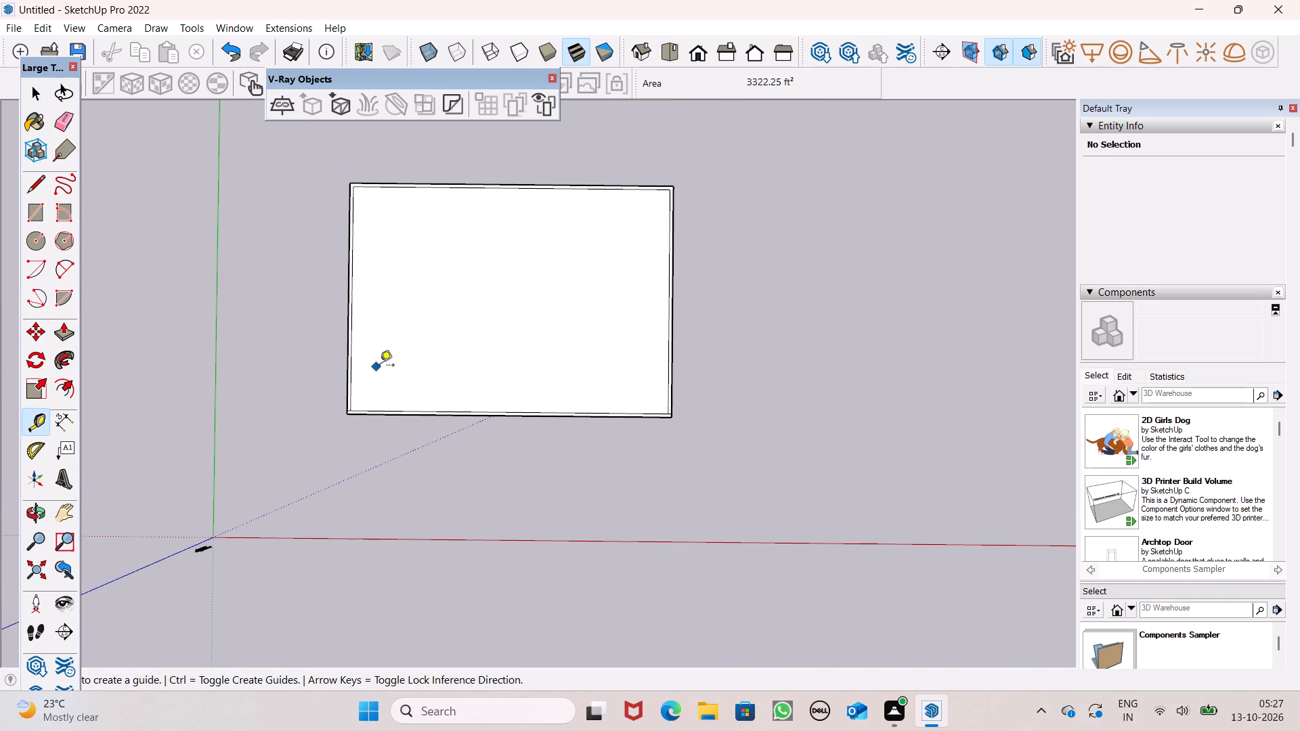
pyautogui.click(664, 345)
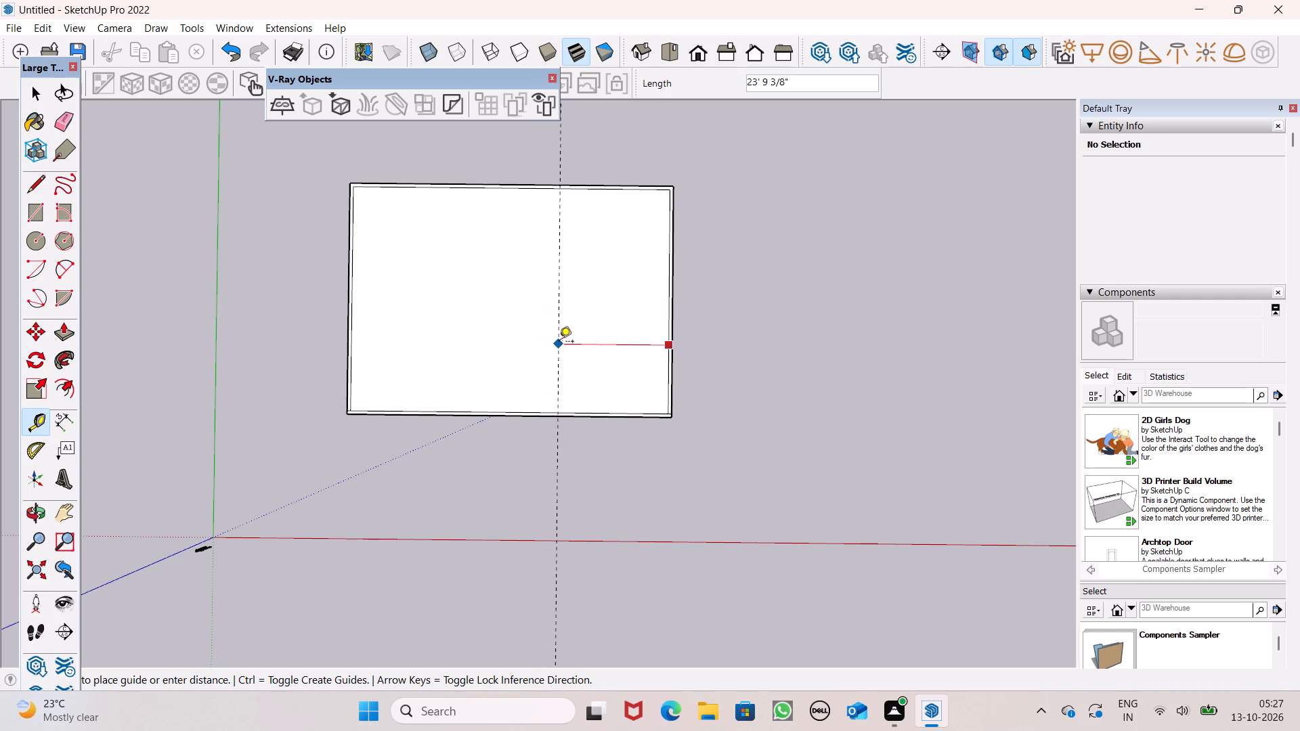
pyautogui.click(559, 342)
pyautogui.click(560, 342)
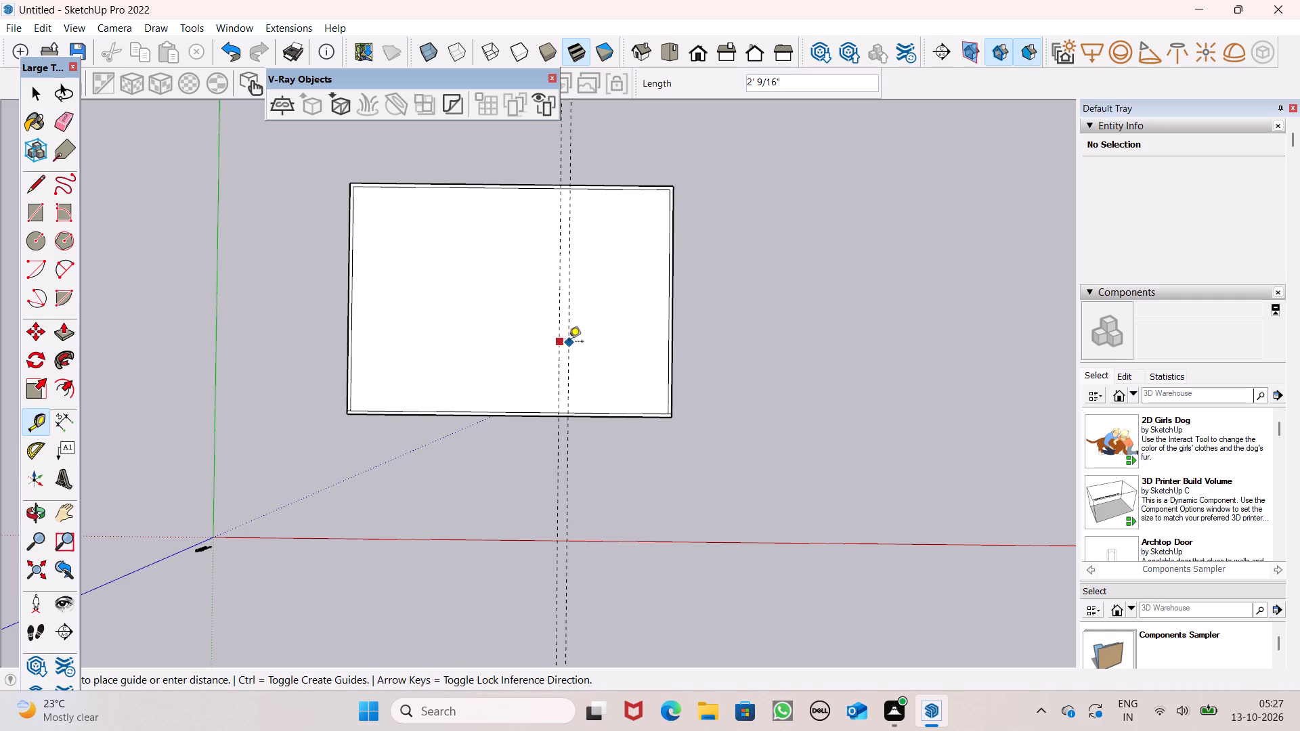
pyautogui.press('9')
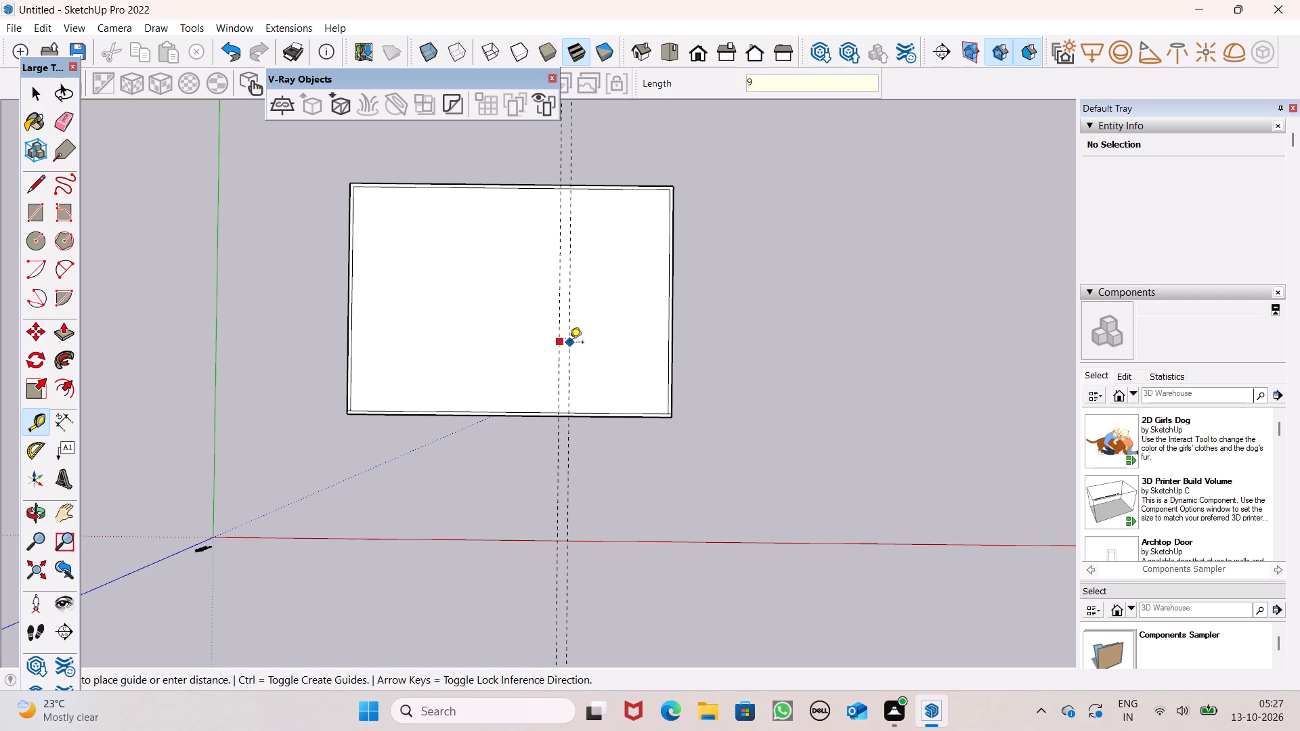
pyautogui.hotkey('shift', '"')
pyautogui.press('Return')
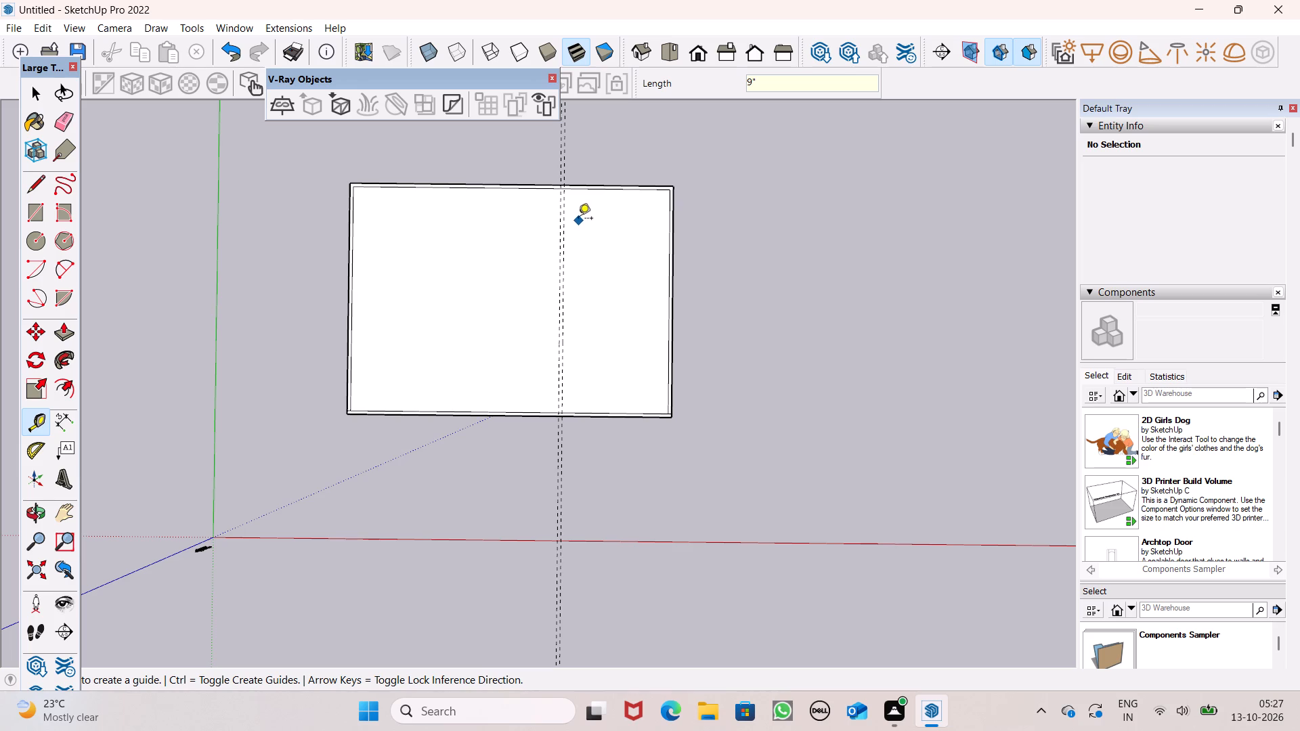
# Place two red-direction guides, one about 19'7" in from the inner outline's far green-direction edge and another 9" farther from that edge.
pyautogui.click(586, 190)
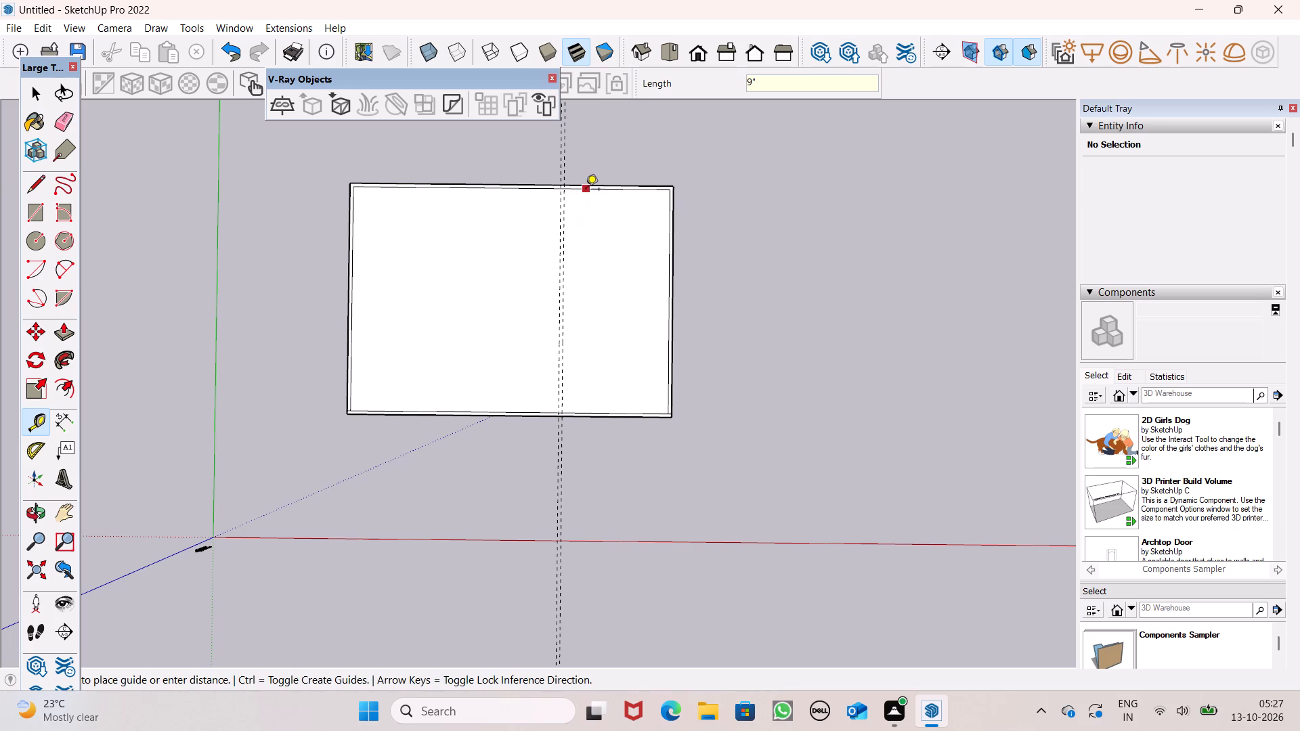
pyautogui.click(596, 280)
pyautogui.click(586, 281)
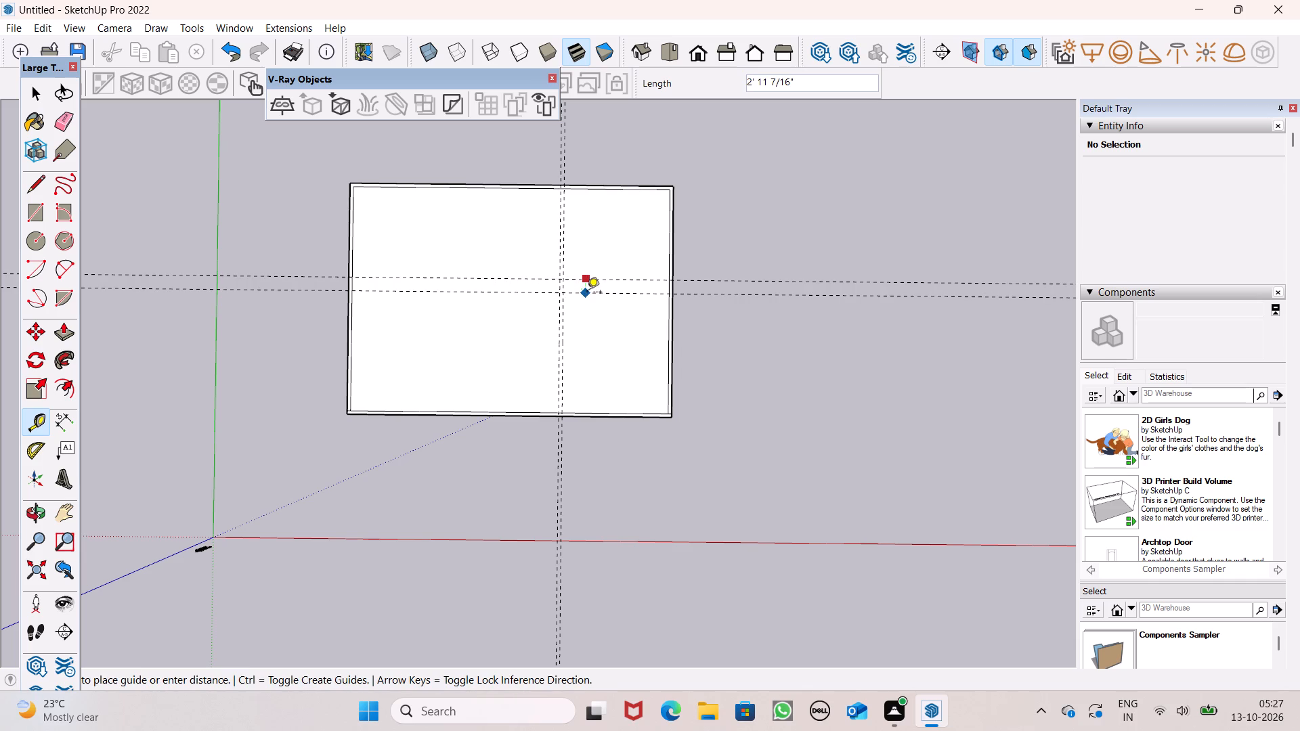
pyautogui.press('9')
pyautogui.hotkey('shift', '"')
pyautogui.press('Return')
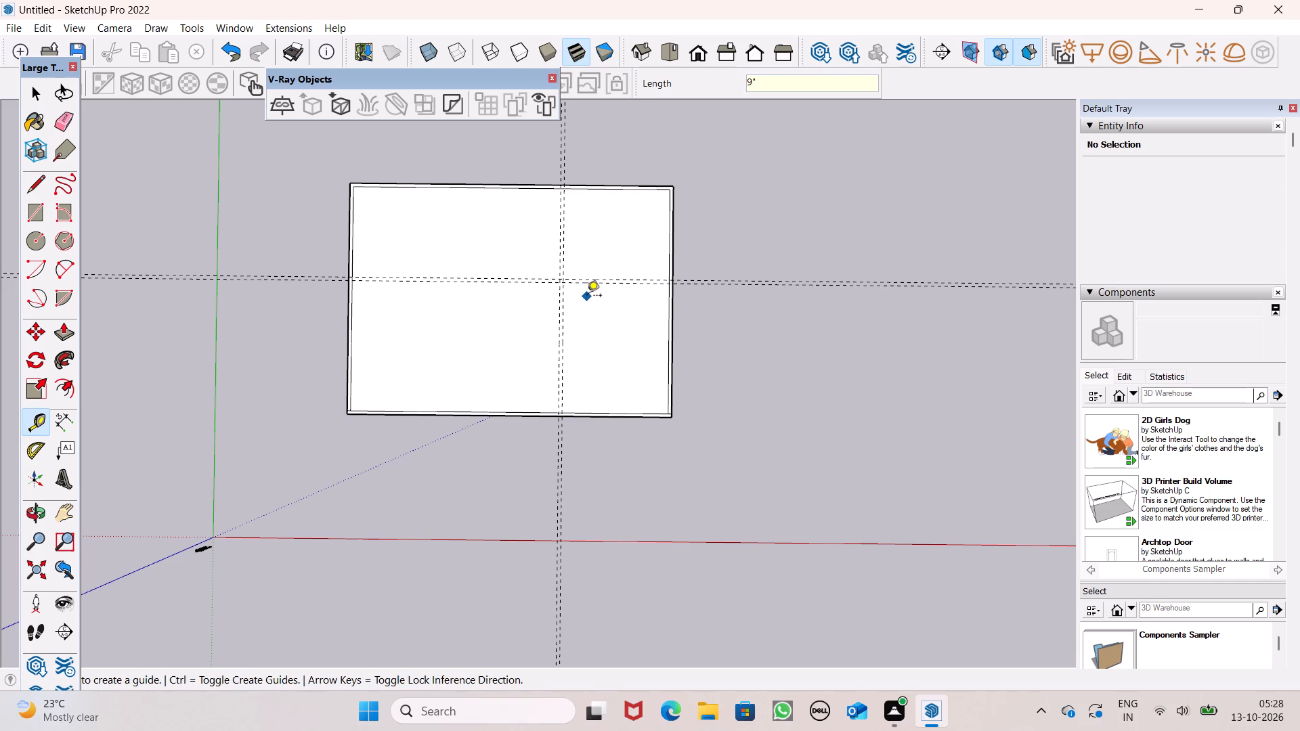
pyautogui.press('space')
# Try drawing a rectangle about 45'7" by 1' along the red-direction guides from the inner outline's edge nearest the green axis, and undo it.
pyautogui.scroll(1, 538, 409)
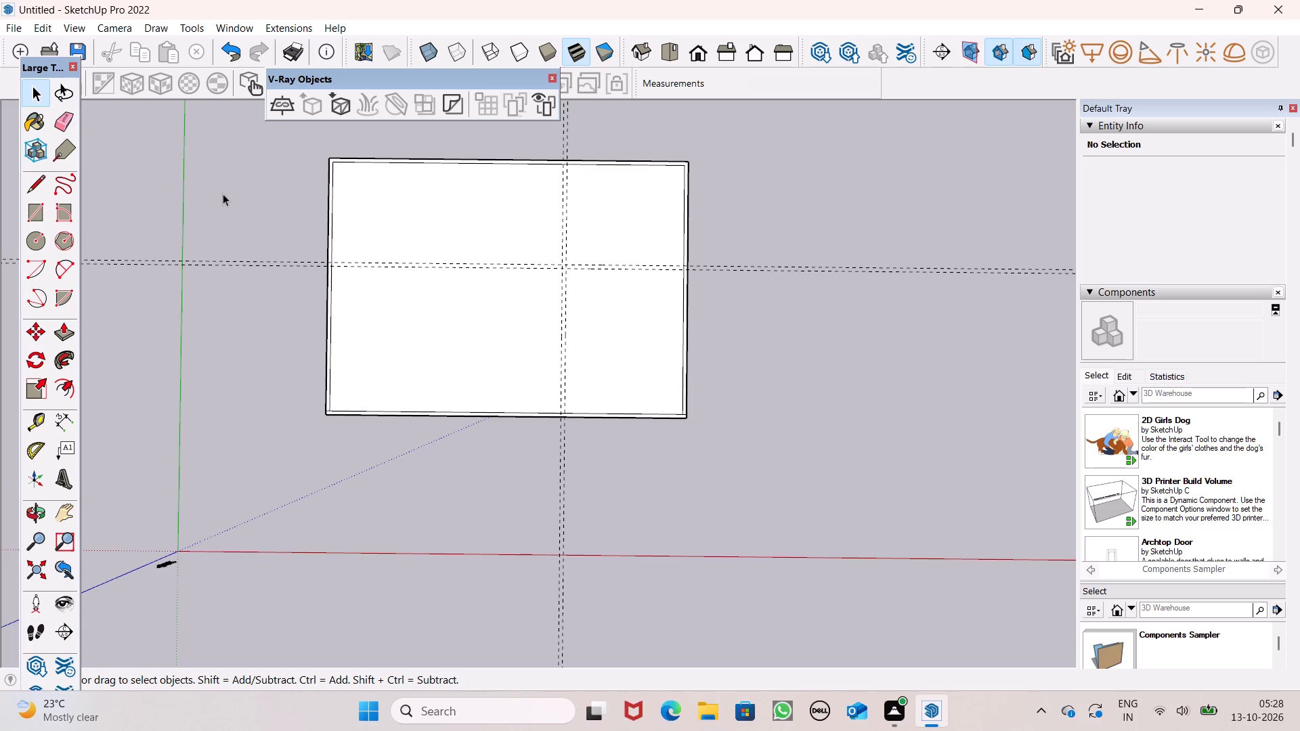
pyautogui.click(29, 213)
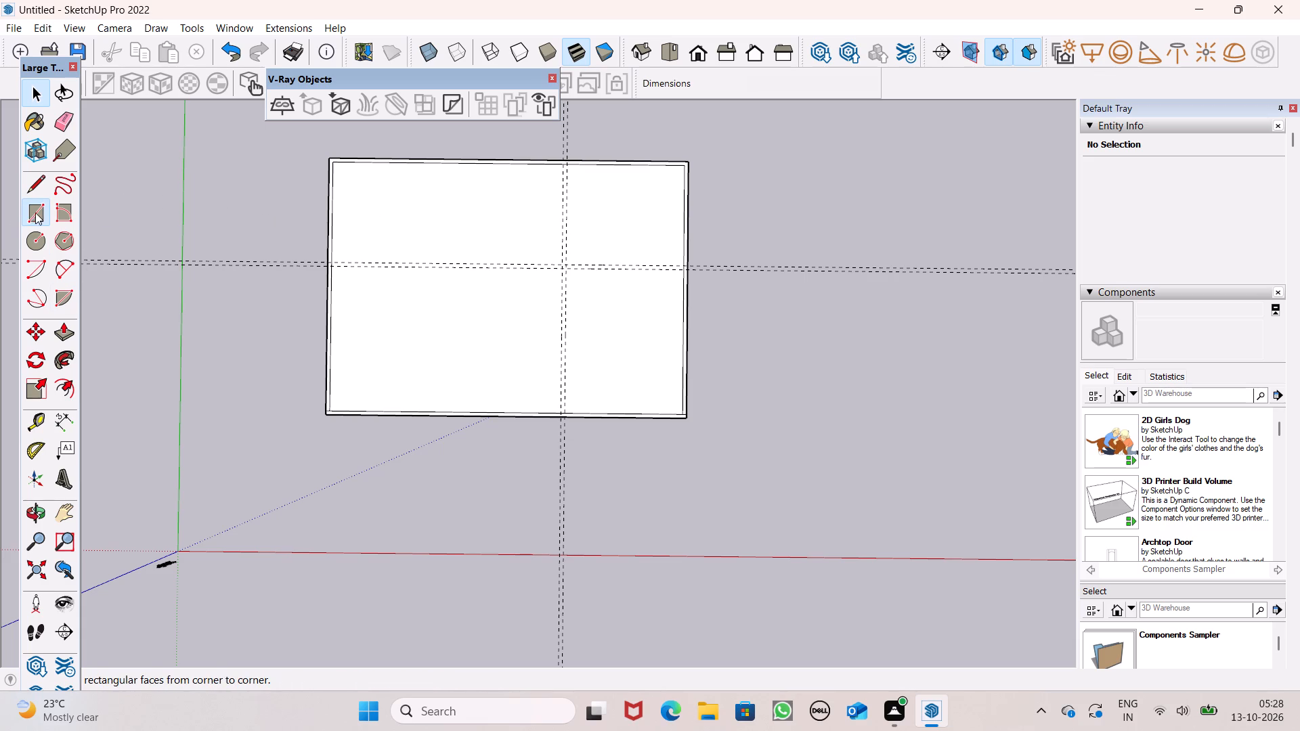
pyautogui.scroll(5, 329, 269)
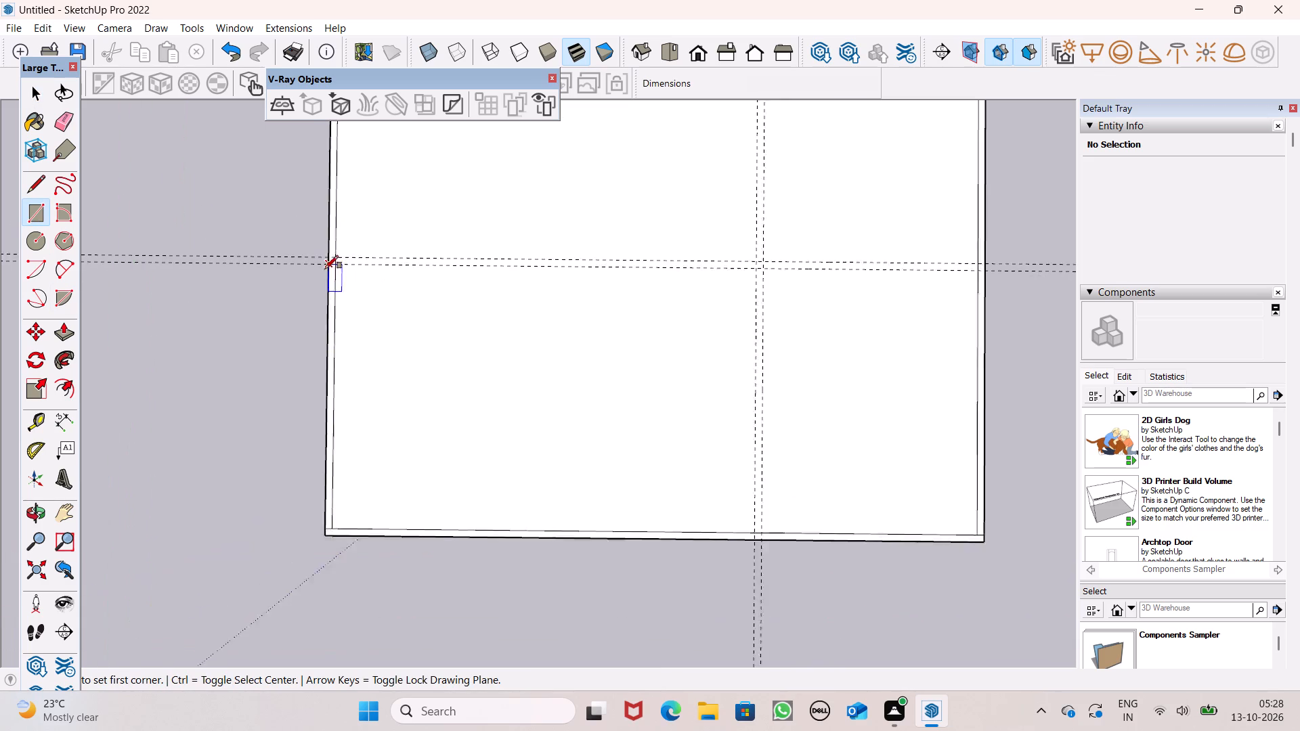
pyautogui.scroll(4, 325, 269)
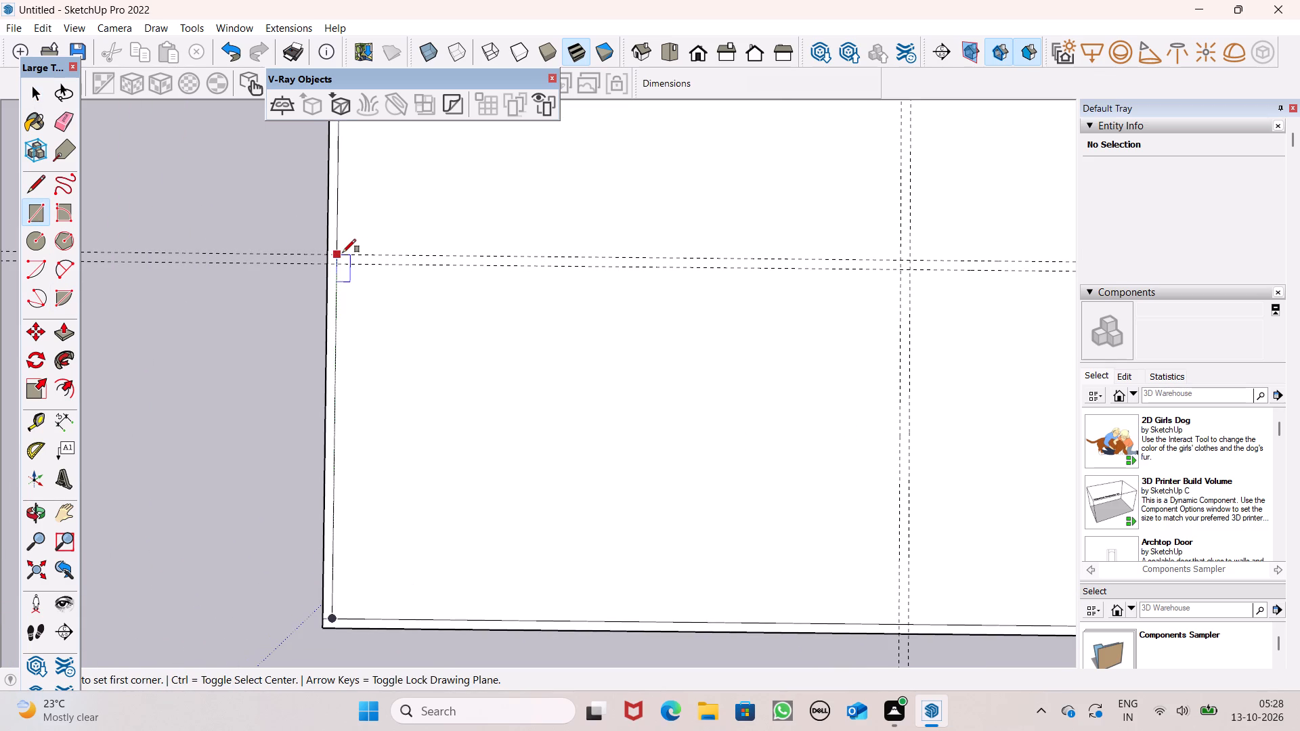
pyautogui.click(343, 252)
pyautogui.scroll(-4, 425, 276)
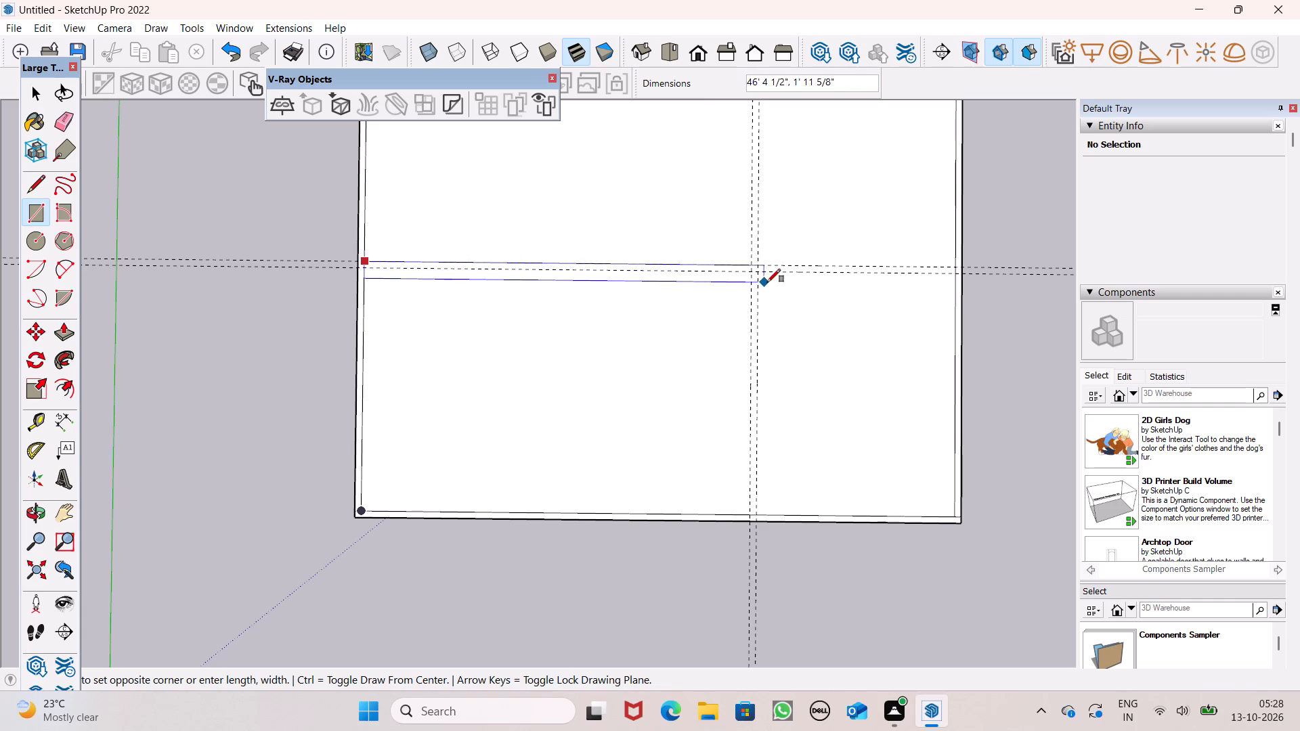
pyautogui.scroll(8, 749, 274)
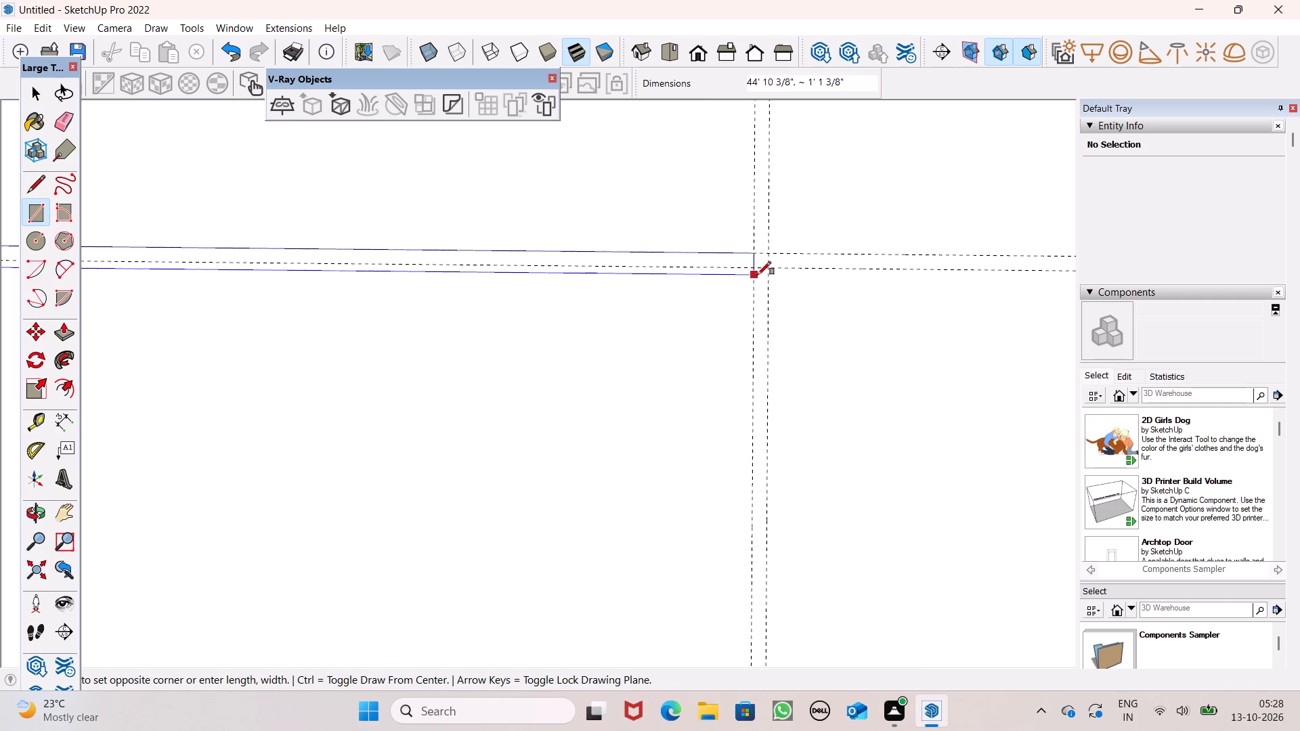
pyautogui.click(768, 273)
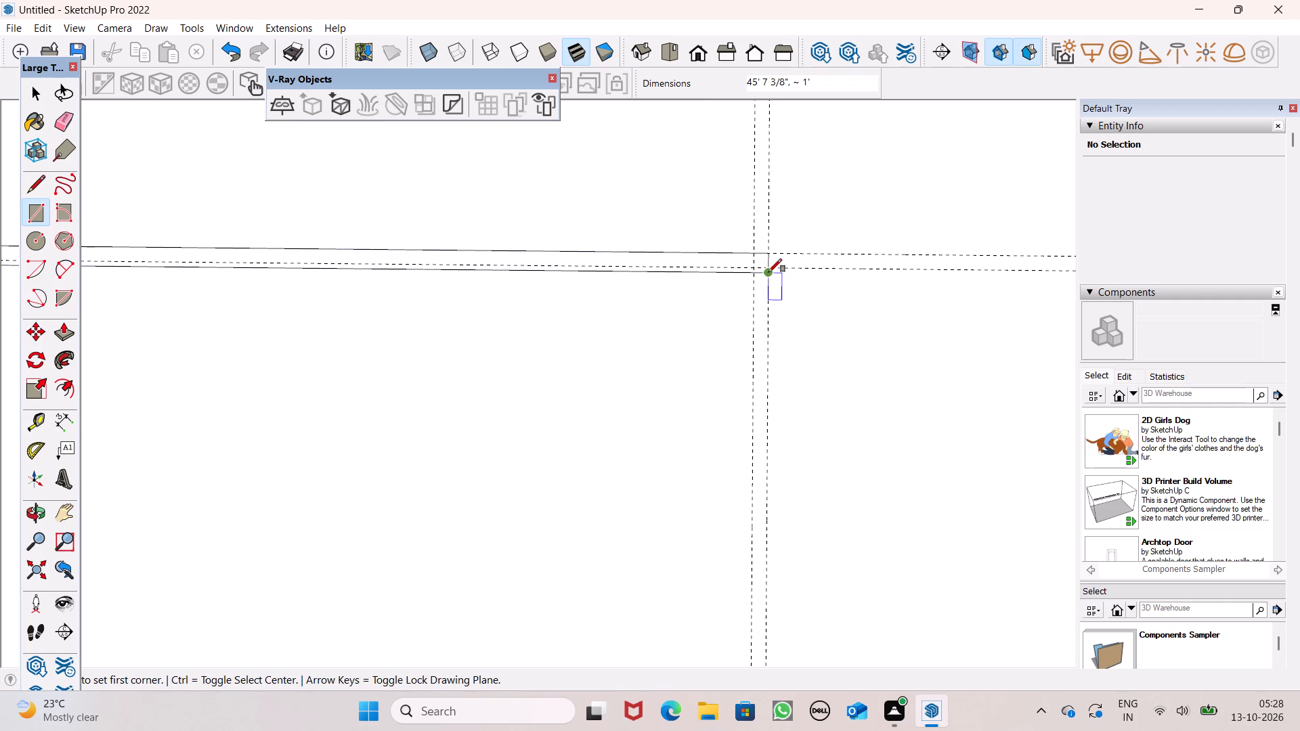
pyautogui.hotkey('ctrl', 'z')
# Draw a 9" wide rectangle between the red-direction guides, from the inner outline's edge nearest the green axis to the farther green-direction guide.
pyautogui.scroll(-5, 737, 286)
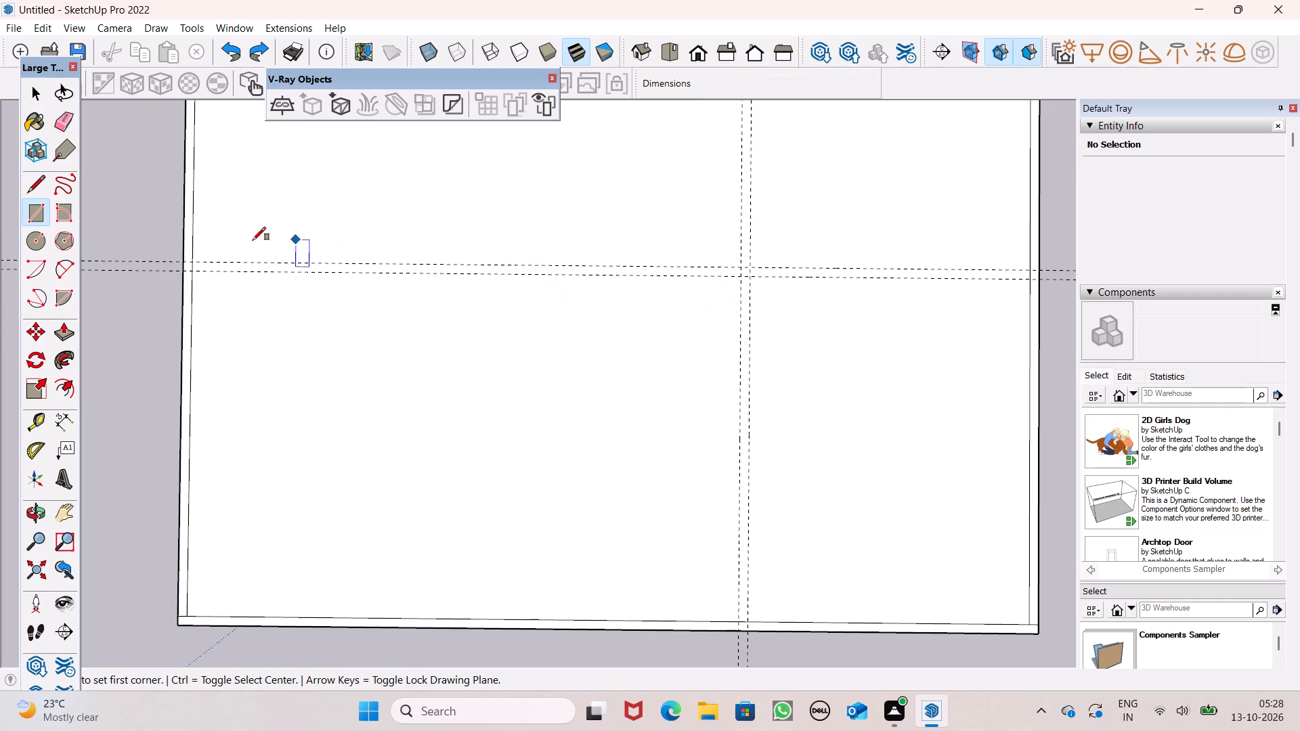
pyautogui.scroll(4, 206, 256)
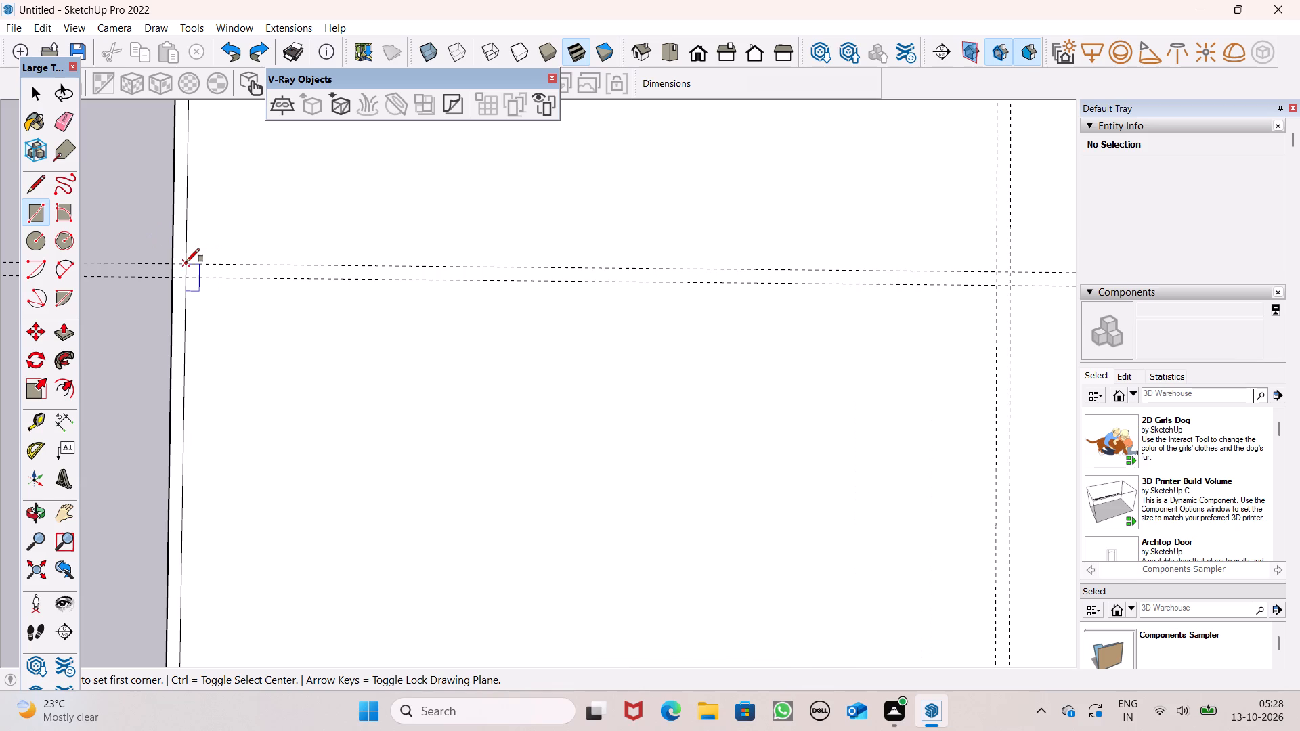
pyautogui.click(183, 262)
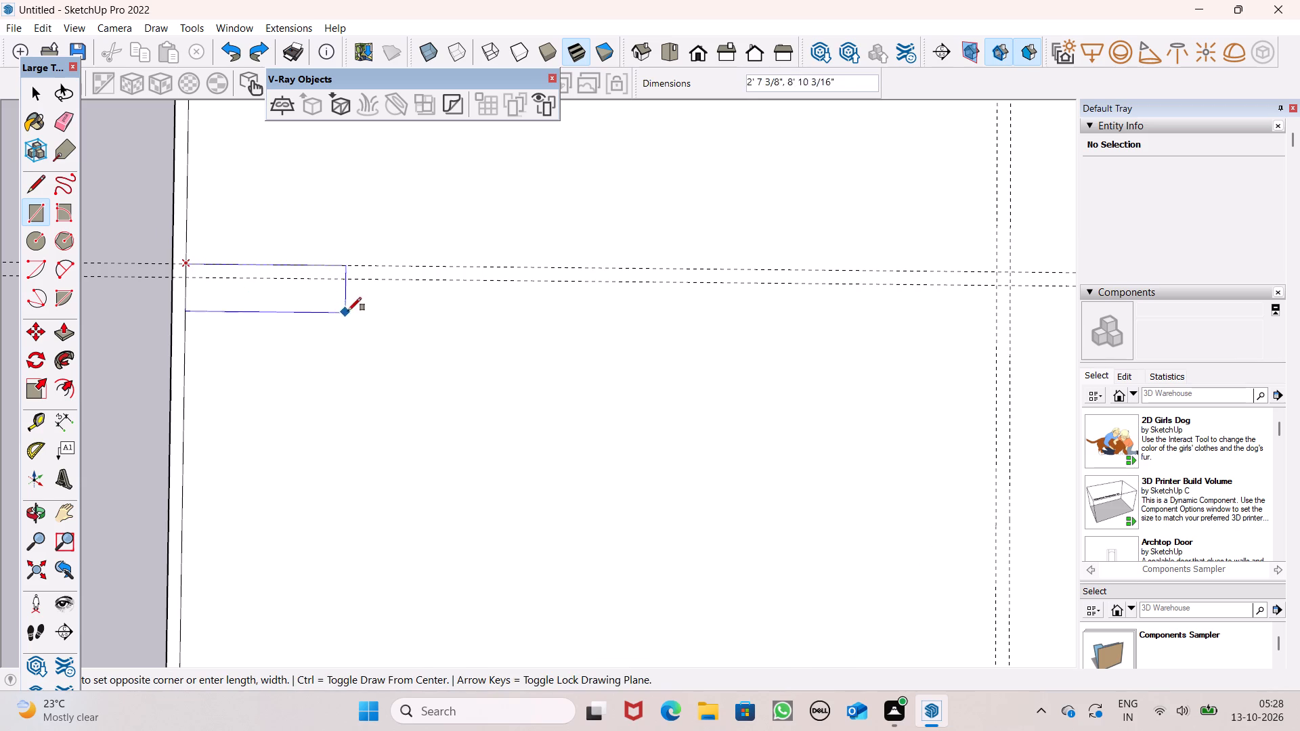
pyautogui.scroll(-4, 469, 278)
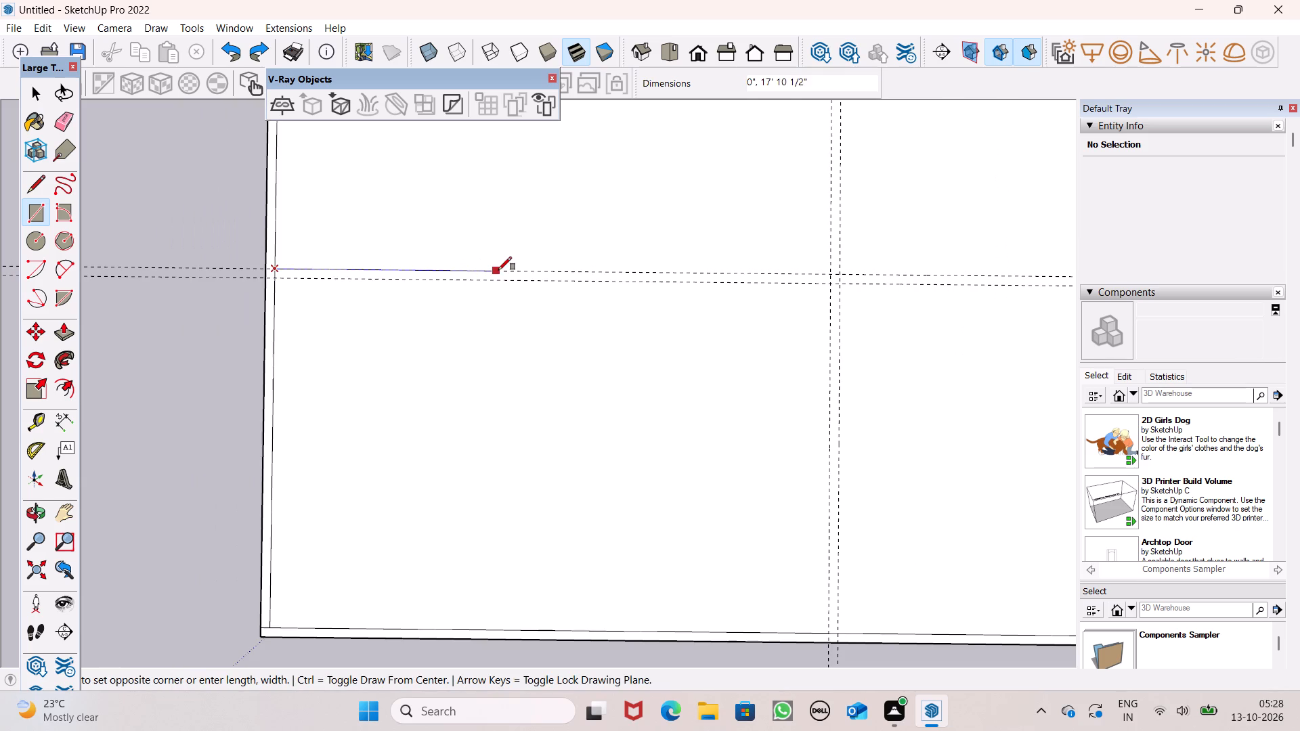
pyautogui.scroll(-1, 498, 270)
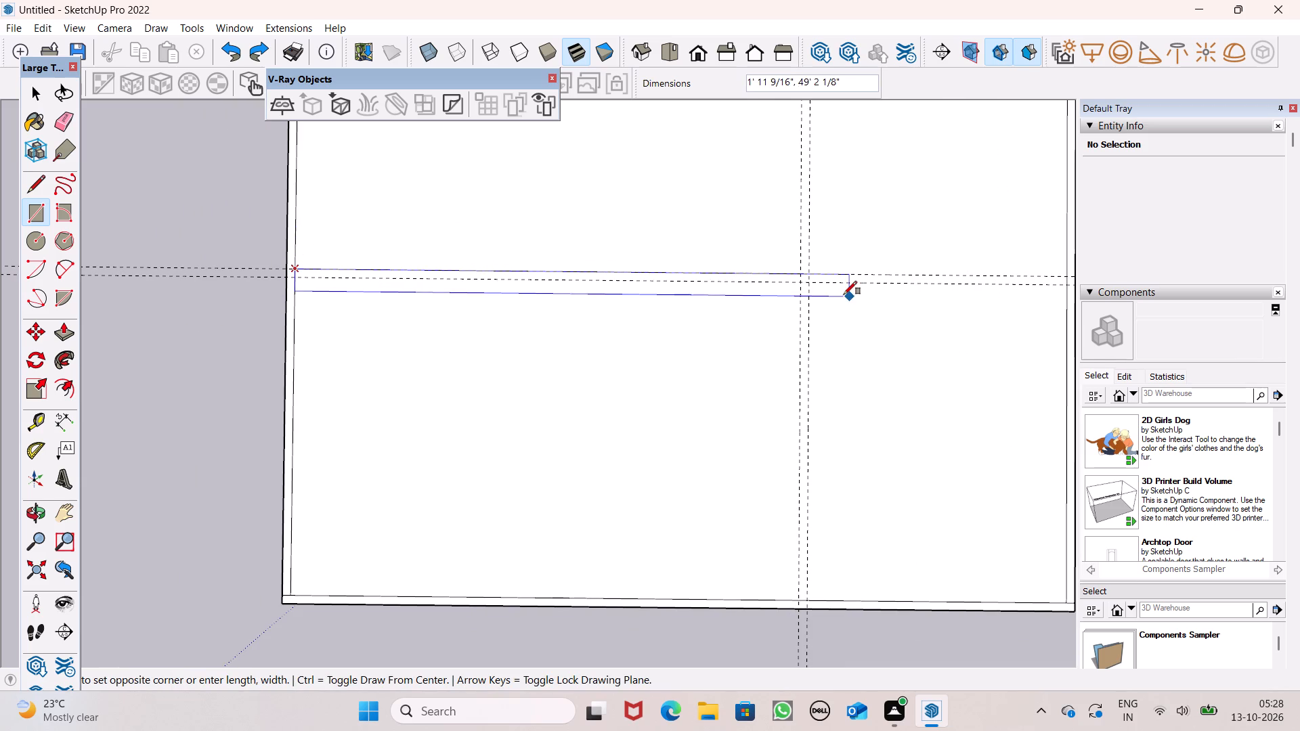
pyautogui.scroll(10, 836, 290)
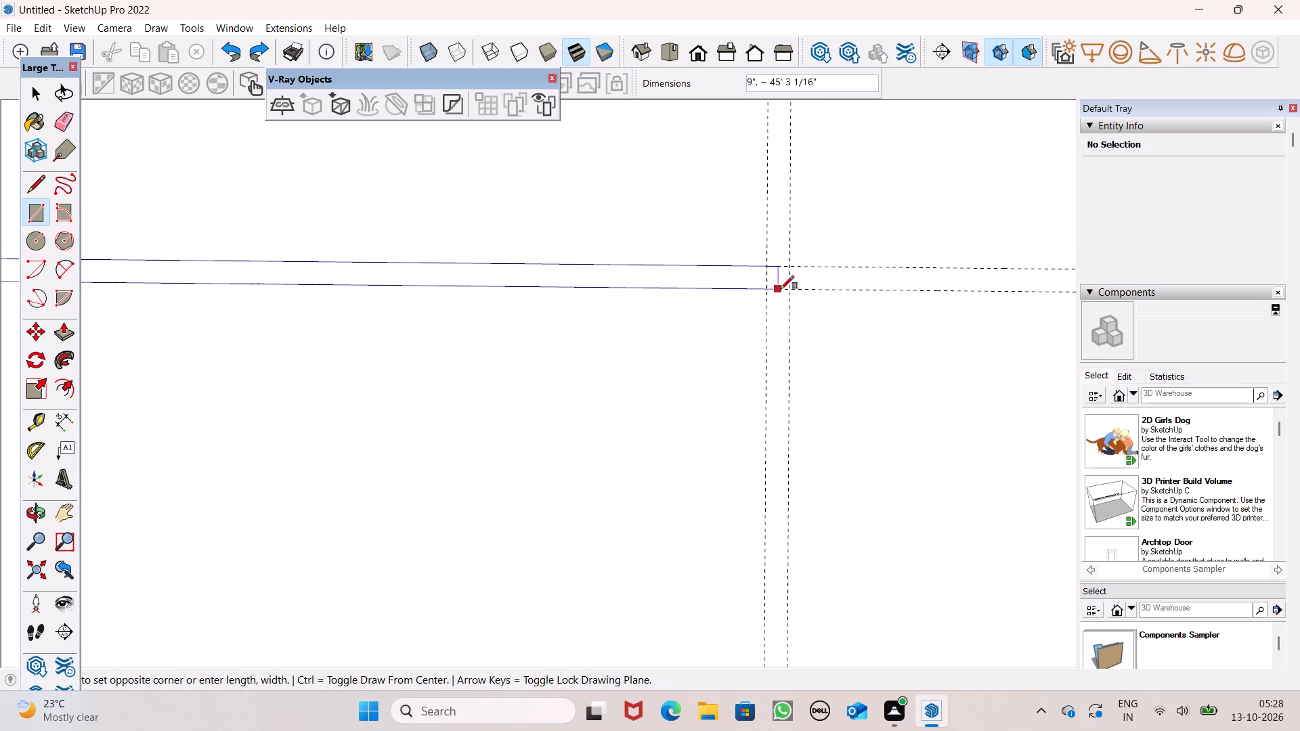
pyautogui.click(788, 289)
# Draw a 9" by 48'6" rectangle between the green-direction guides, spanning the full depth of the inner outline.
pyautogui.scroll(-3, 605, 389)
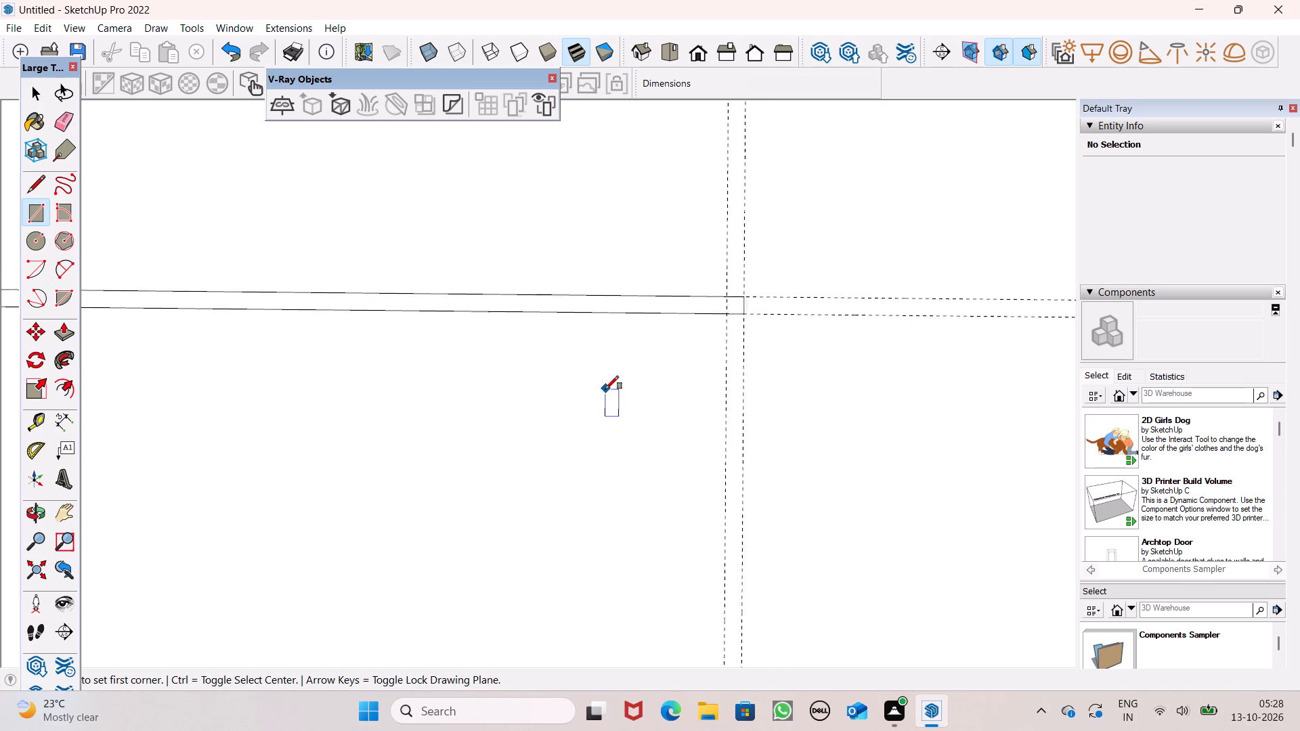
pyautogui.scroll(-10, 605, 389)
pyautogui.scroll(6, 659, 193)
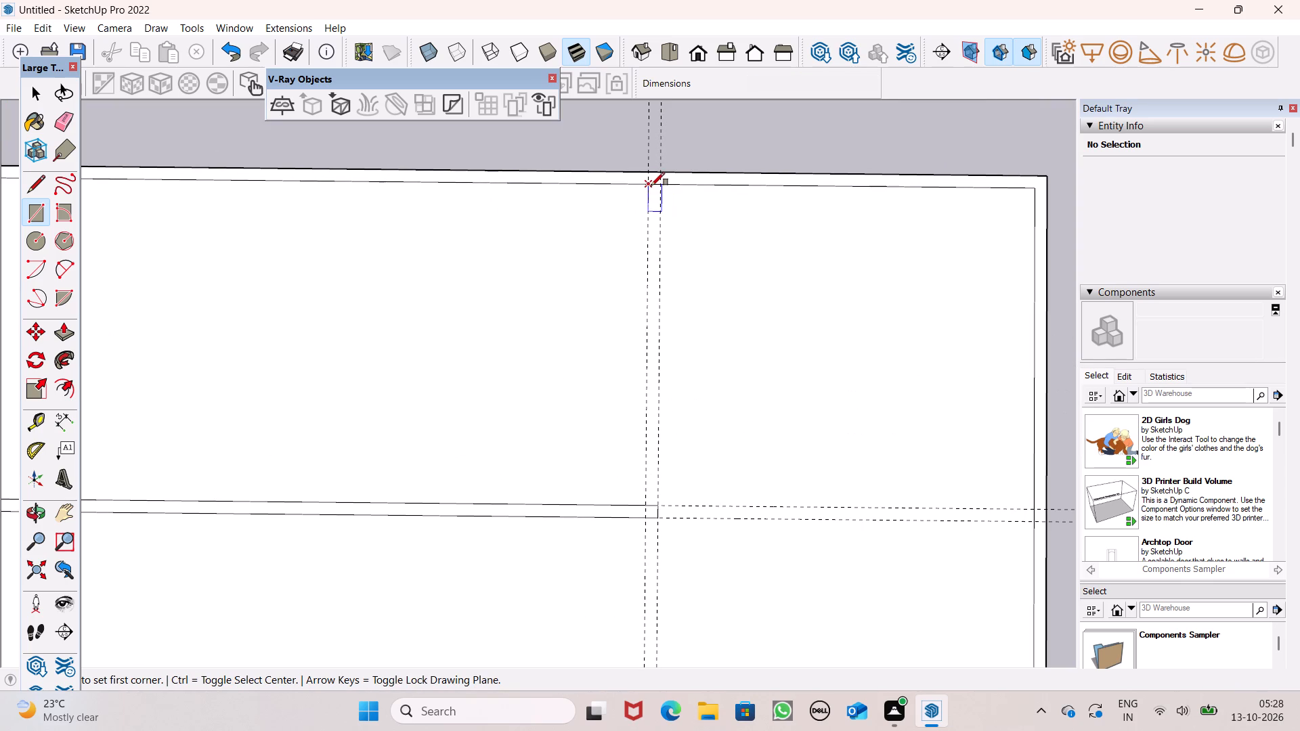
pyautogui.click(651, 185)
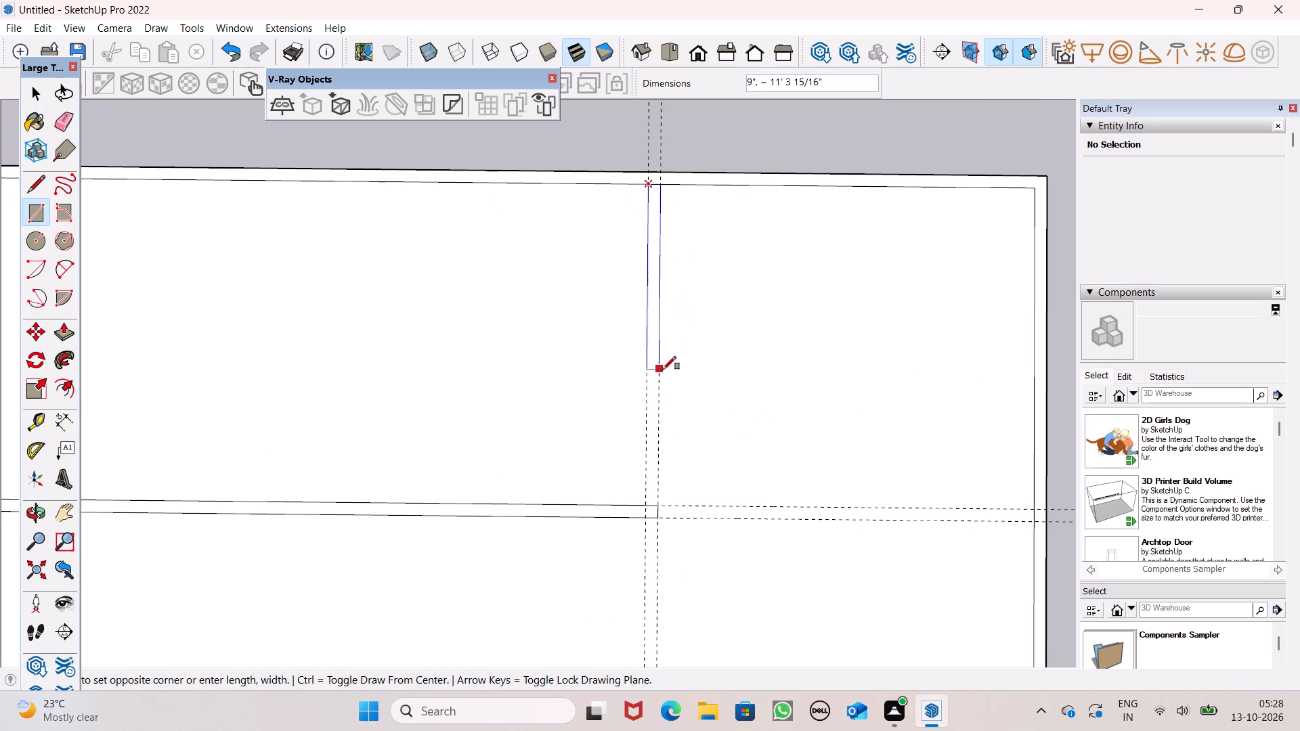
pyautogui.scroll(-6, 663, 370)
pyautogui.scroll(-7, 708, 298)
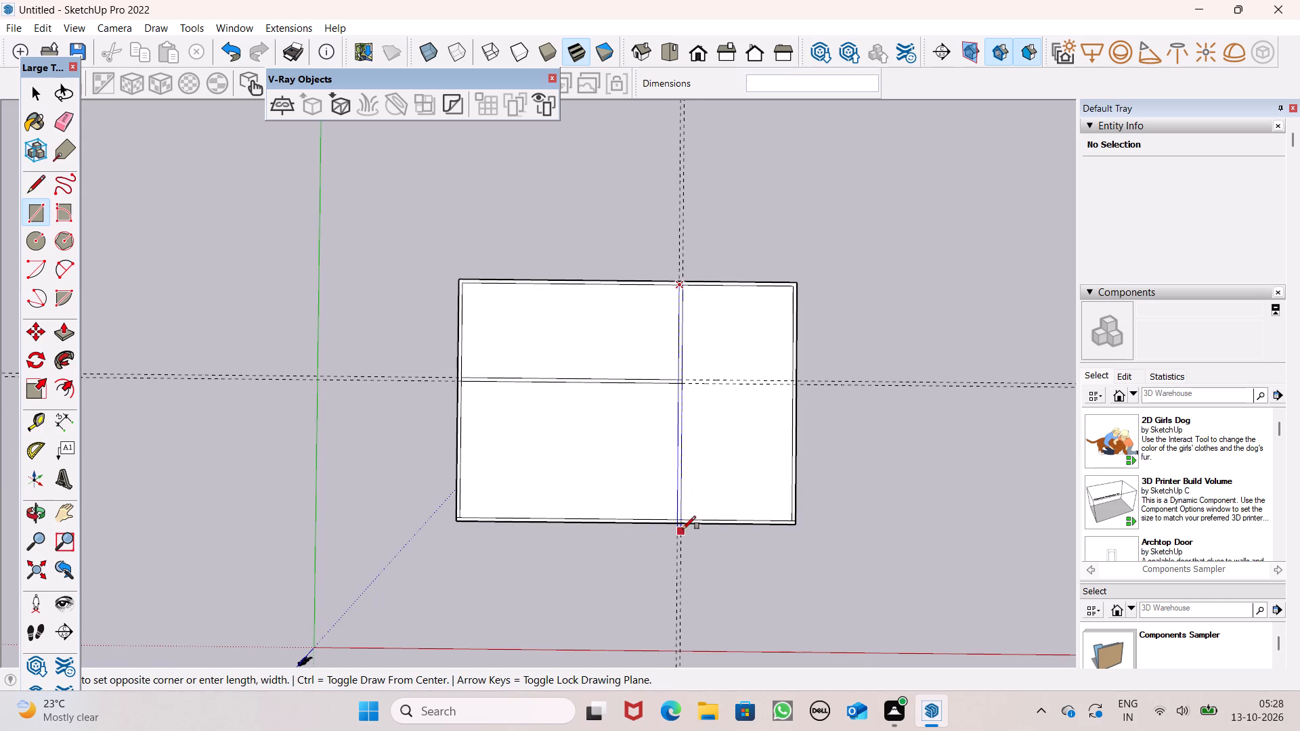
pyautogui.scroll(14, 682, 529)
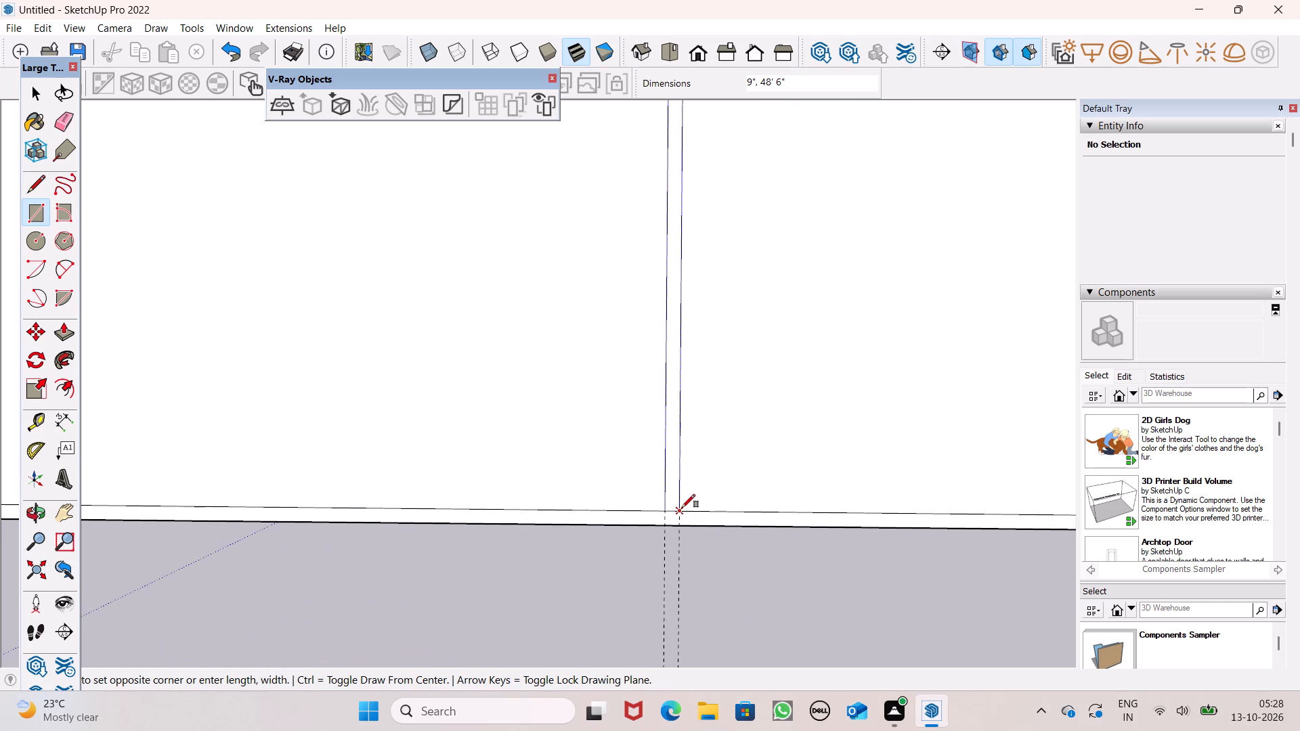
pyautogui.click(683, 508)
pyautogui.scroll(-6, 772, 340)
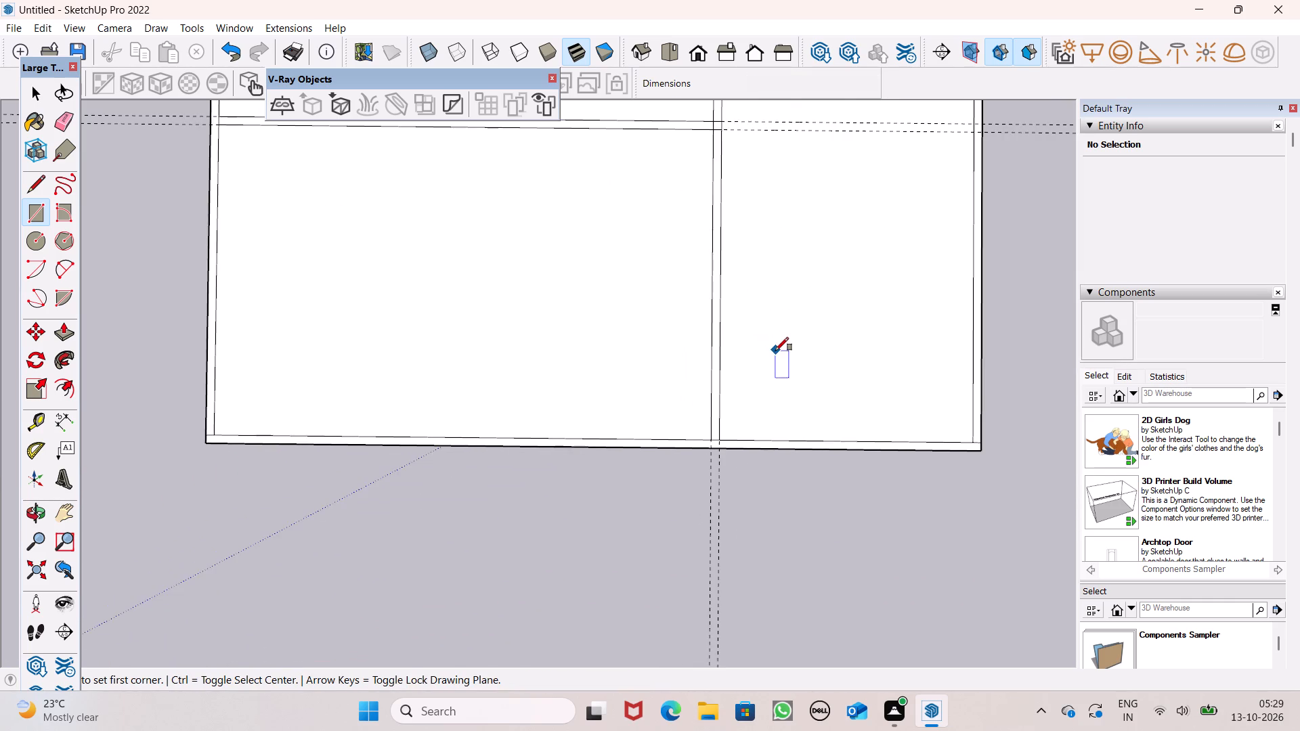
pyautogui.scroll(-7, 775, 351)
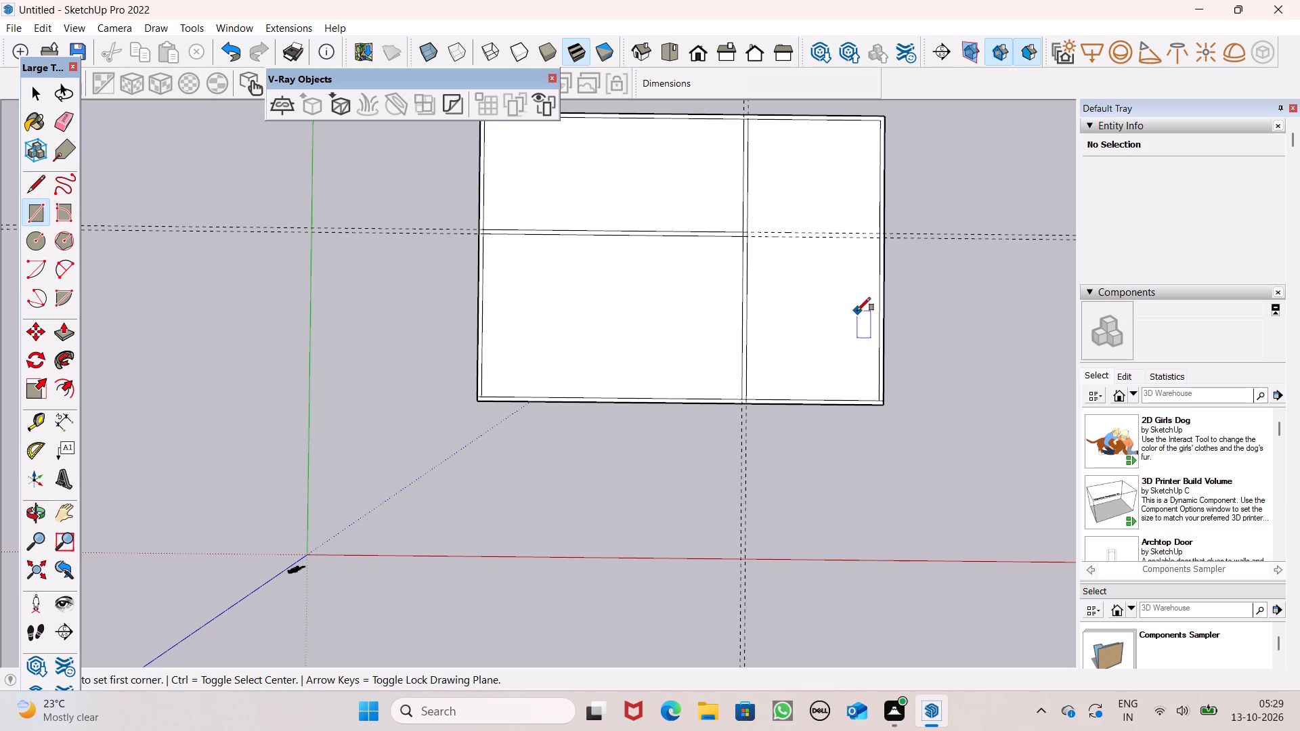
pyautogui.press('space')
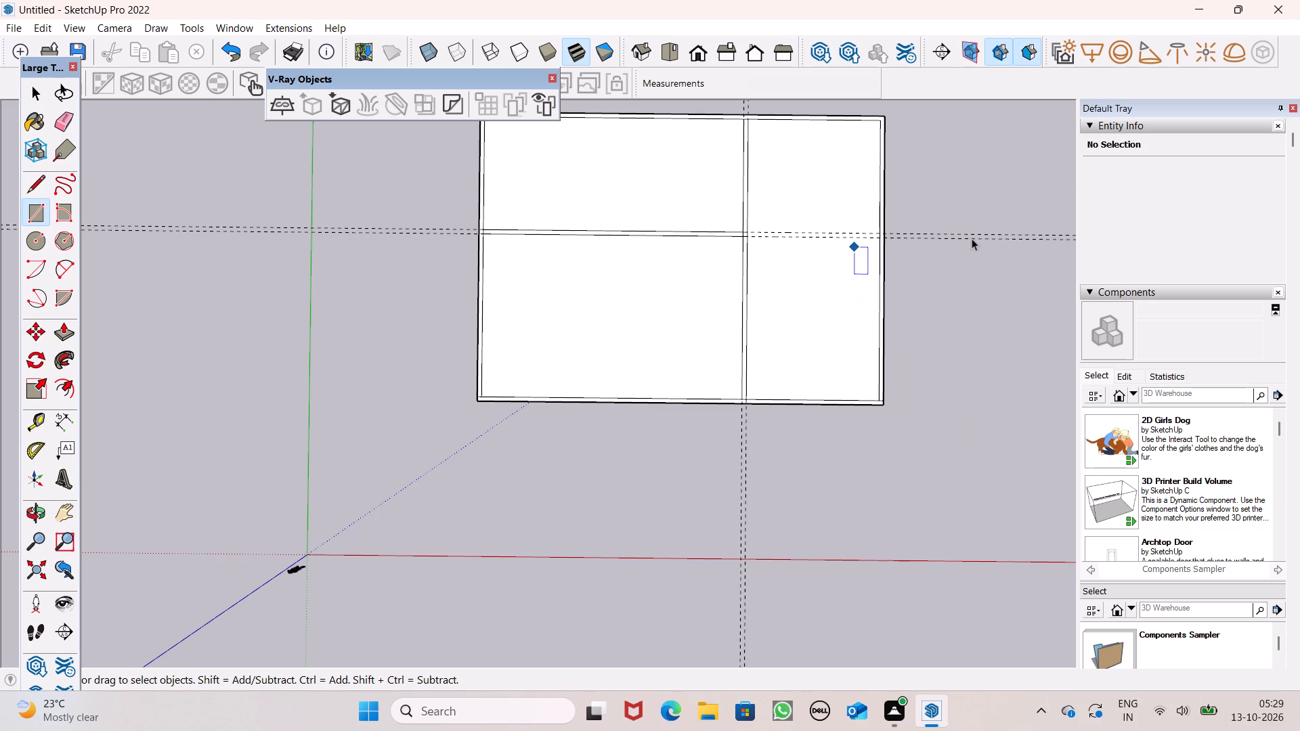
# Draw a rectangle about 3'4" by 9" between the red-direction guides, extending the partition past the crossing green-direction partition.
pyautogui.scroll(1, 972, 237)
pyautogui.scroll(2, 873, 211)
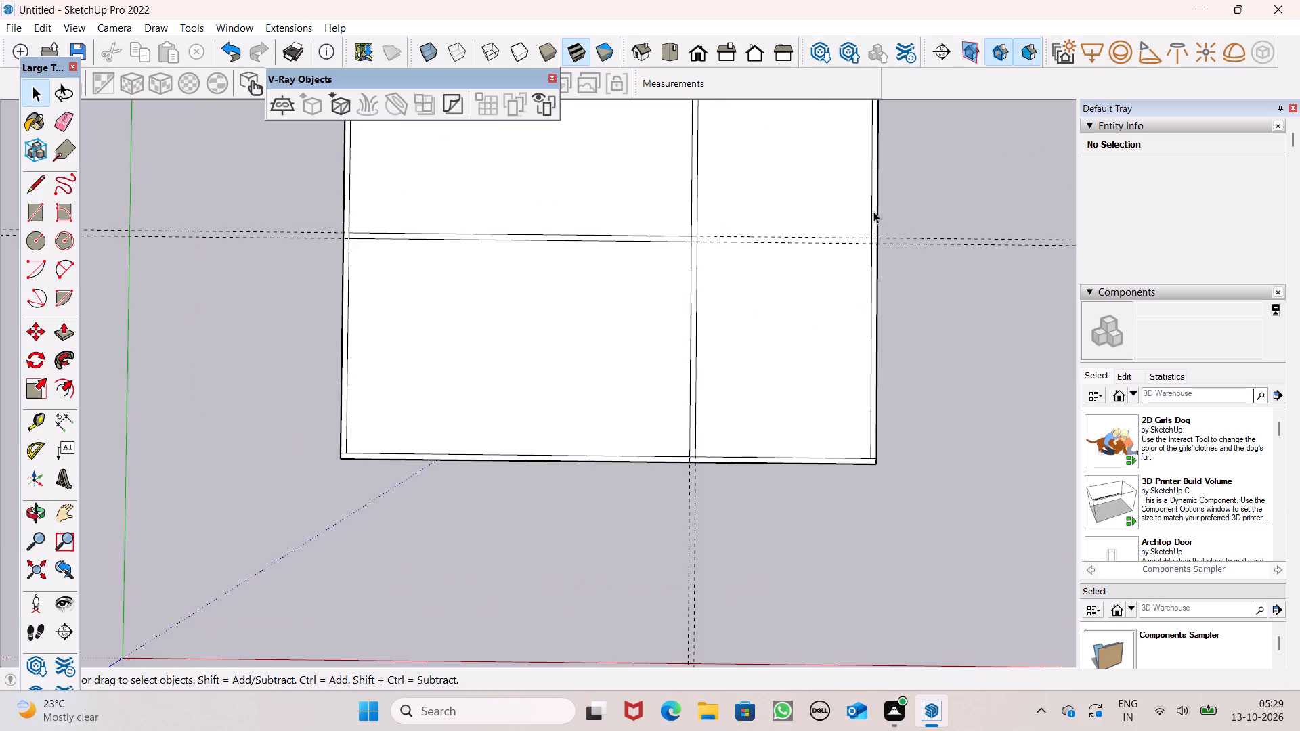
pyautogui.scroll(4, 873, 211)
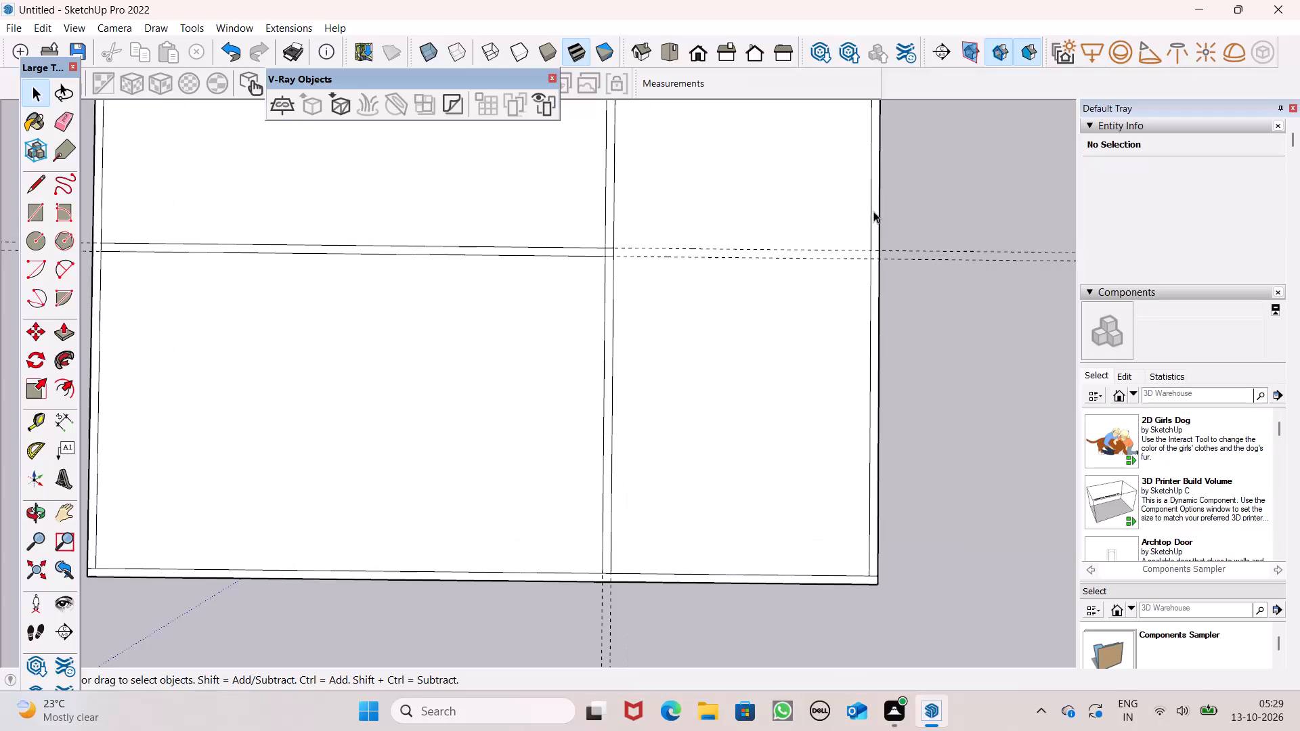
pyautogui.click(32, 212)
pyautogui.scroll(5, 659, 236)
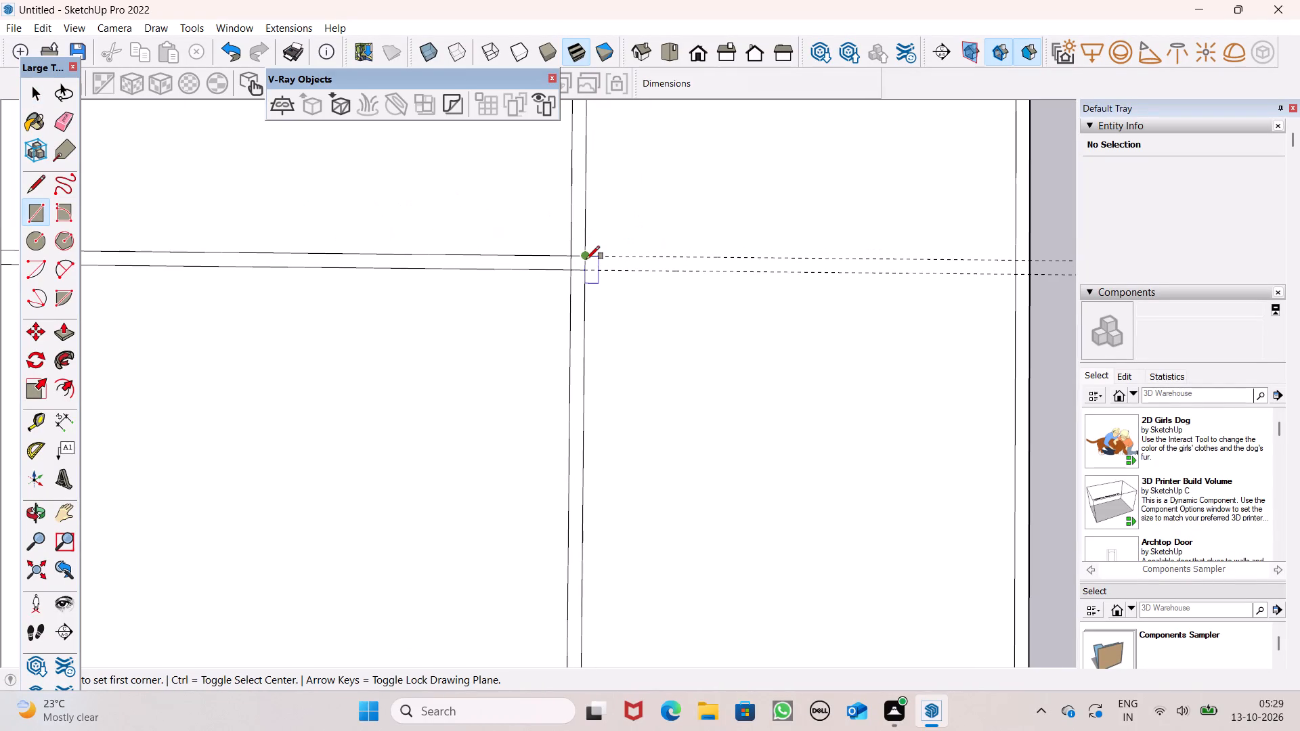
pyautogui.click(588, 259)
pyautogui.click(647, 273)
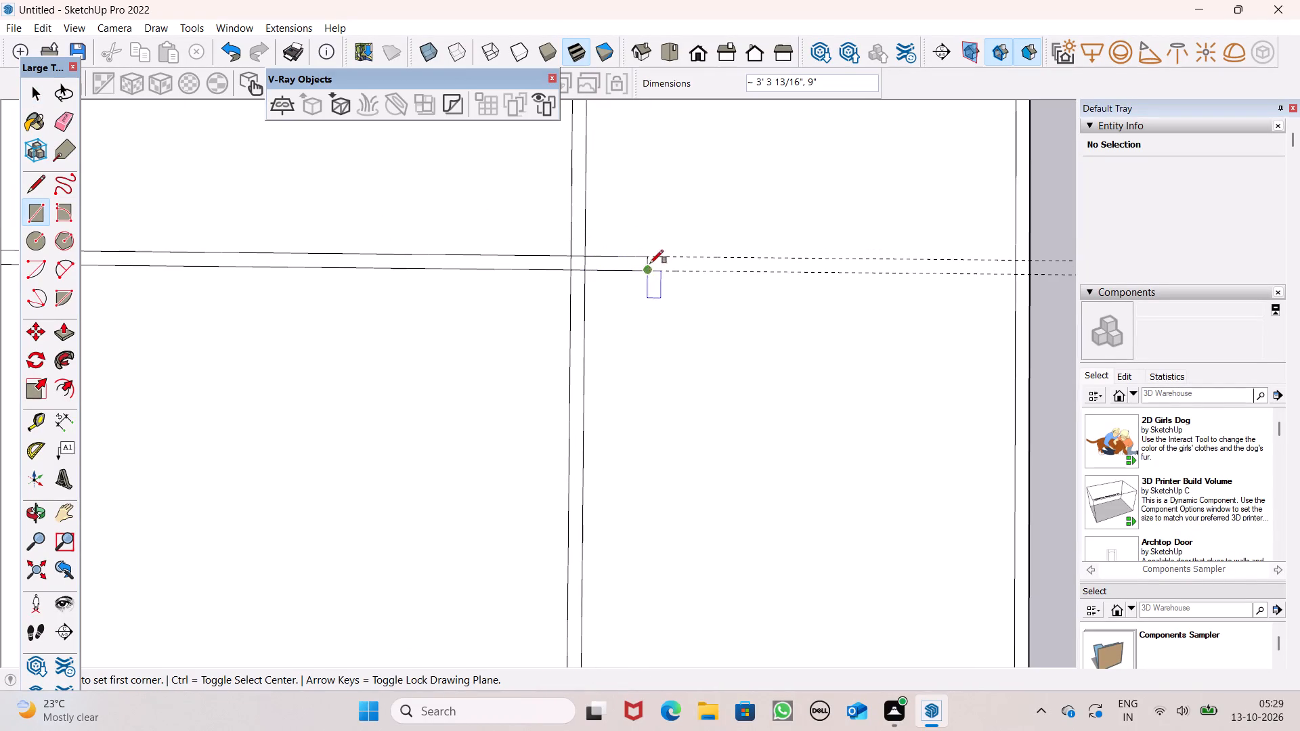
# Draw a rectangle about 3'4" by 9" between the red-direction guides, ending at the inner outline's edge farthest from the green axis.
pyautogui.scroll(-3, 772, 298)
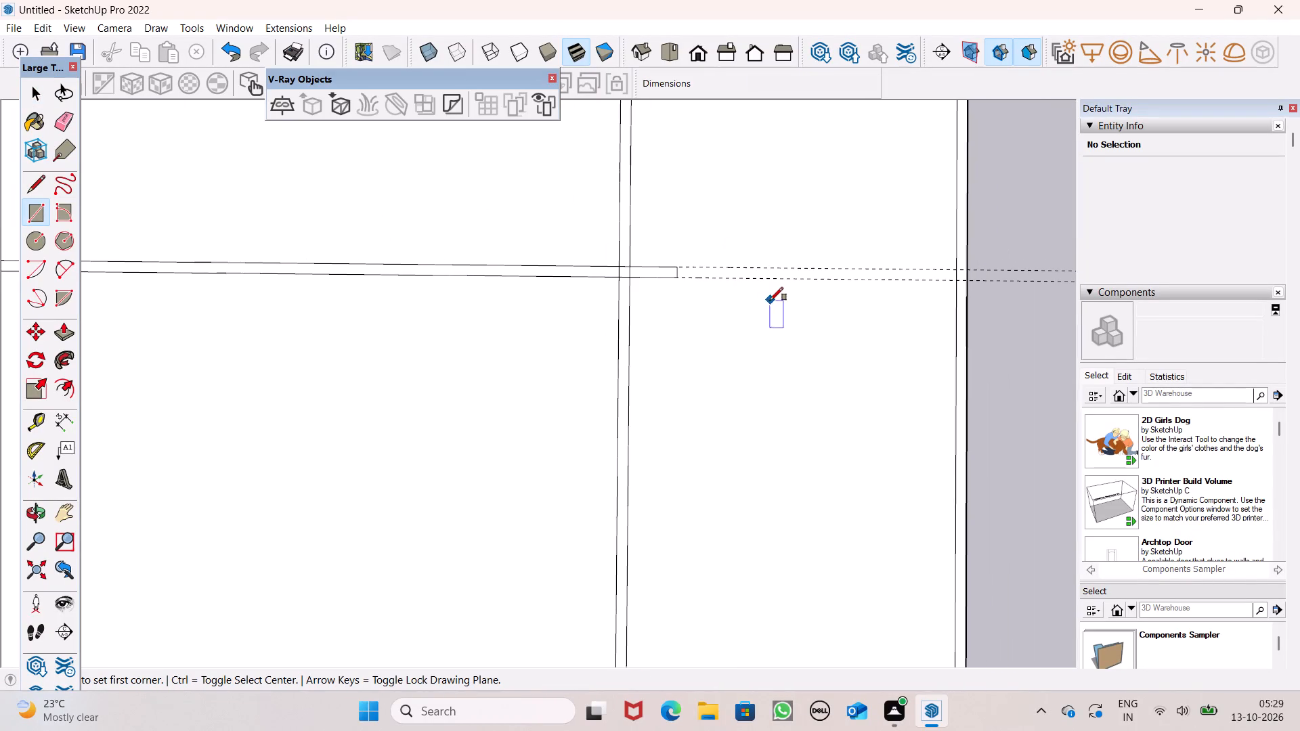
pyautogui.click(909, 269)
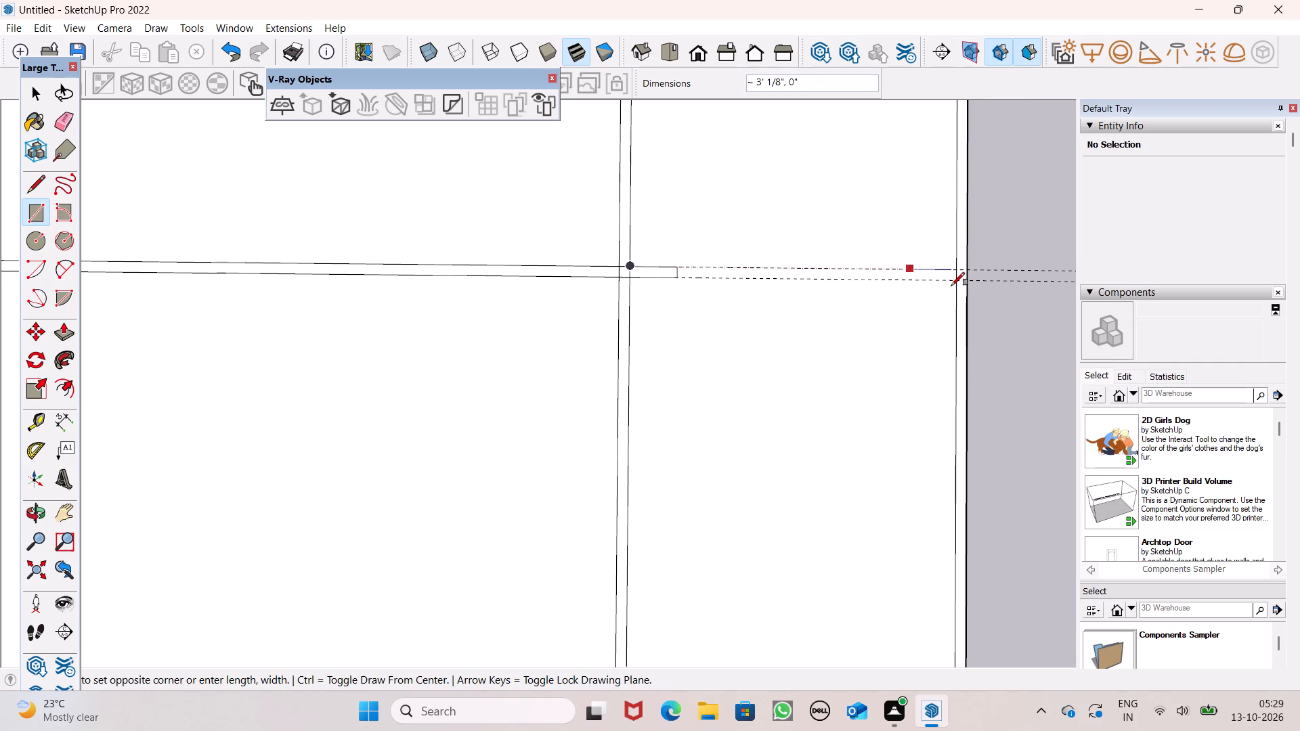
pyautogui.click(953, 282)
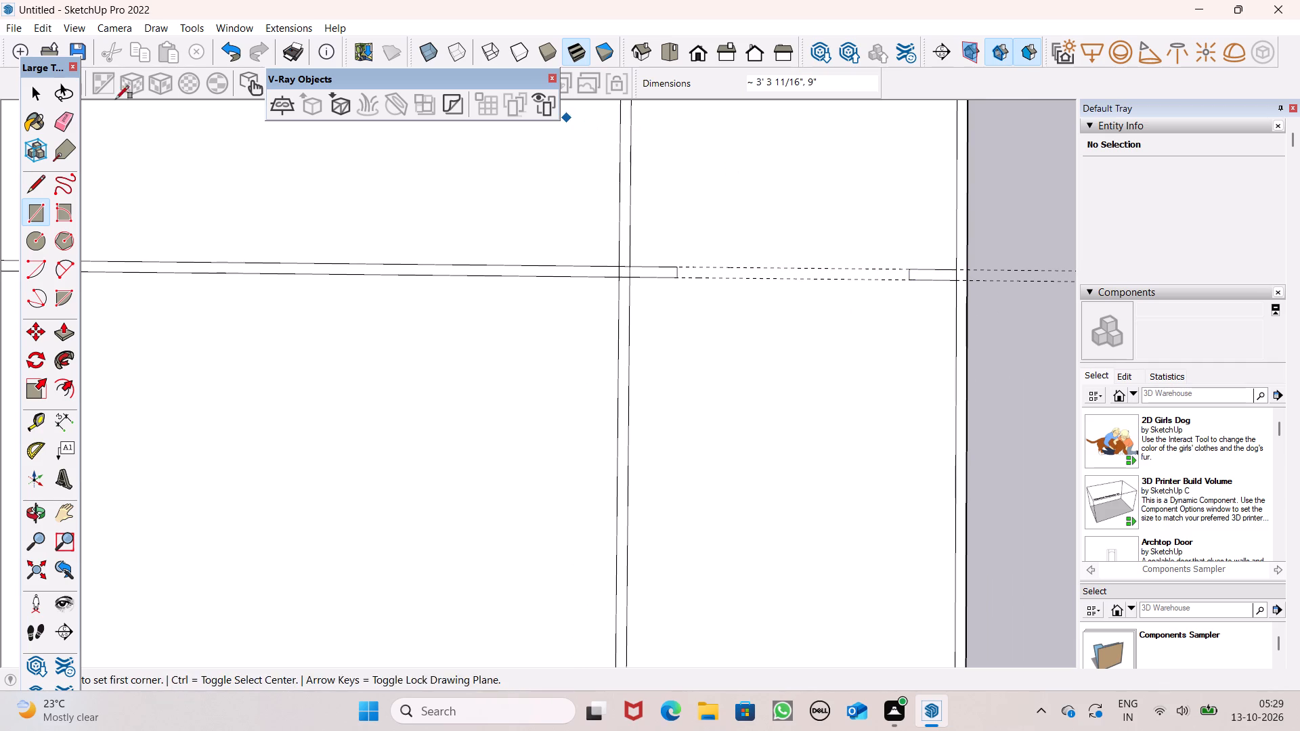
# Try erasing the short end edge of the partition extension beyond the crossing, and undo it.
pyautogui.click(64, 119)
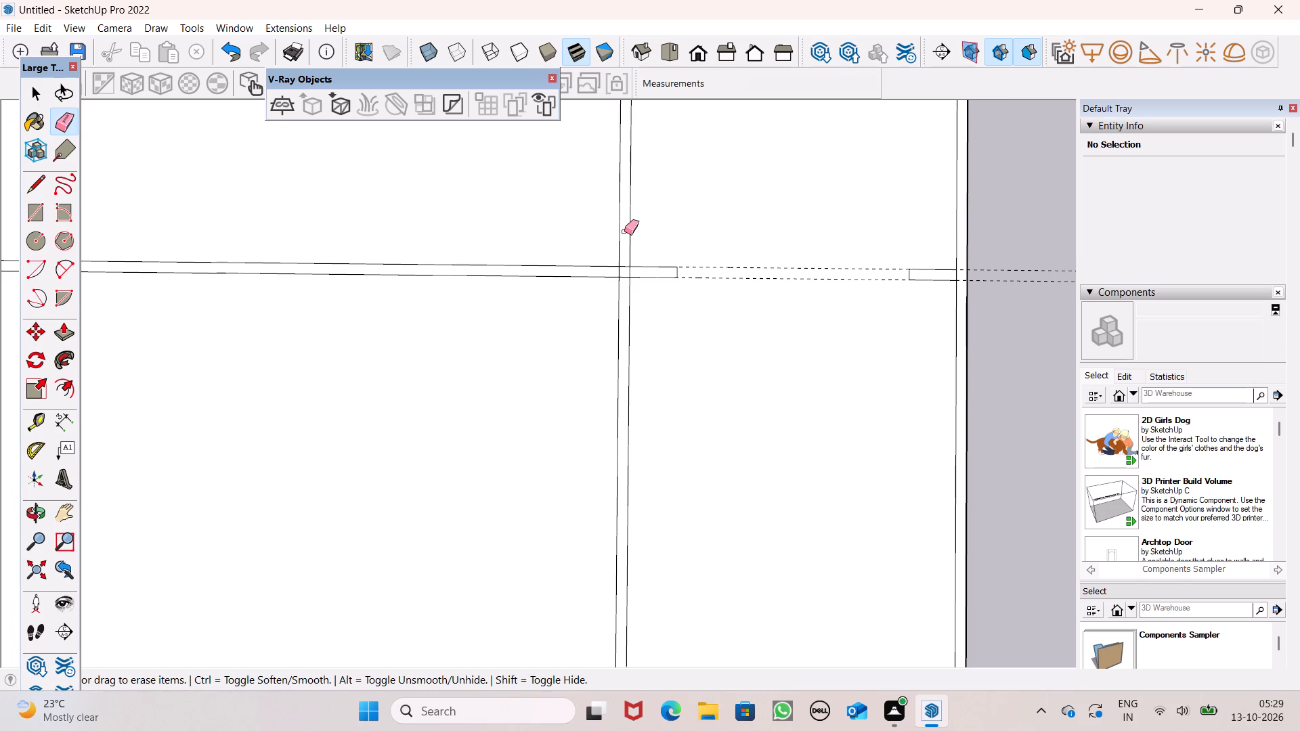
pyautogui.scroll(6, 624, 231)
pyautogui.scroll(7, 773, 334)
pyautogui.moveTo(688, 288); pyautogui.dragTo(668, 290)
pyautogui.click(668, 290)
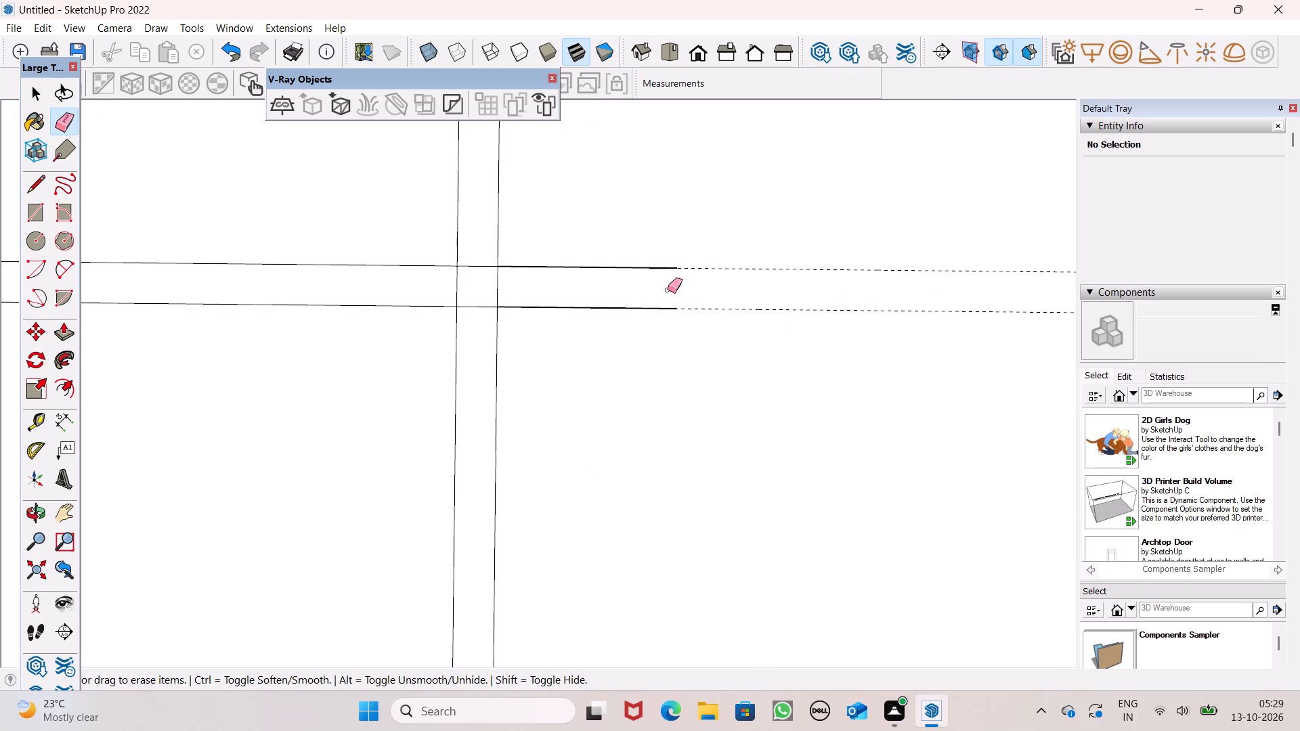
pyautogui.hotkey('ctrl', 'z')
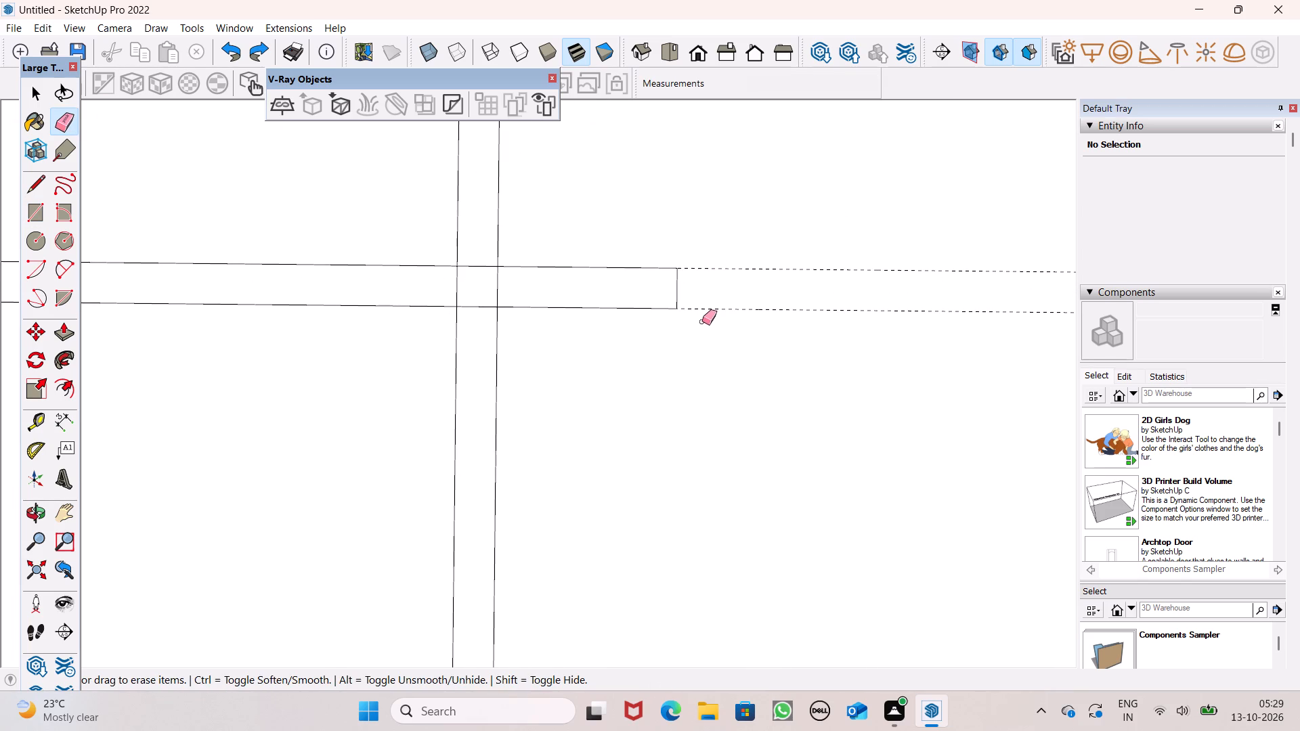
# Erase the two red-direction guides.
pyautogui.moveTo(768, 245); pyautogui.dragTo(768, 330)
# Erase the inner outline segment separating the short partition stub from the outer wall strip farthest from the green axis.
pyautogui.scroll(-7, 202, 200)
pyautogui.scroll(-6, 183, 285)
pyautogui.scroll(5, 782, 319)
pyautogui.scroll(8, 630, 257)
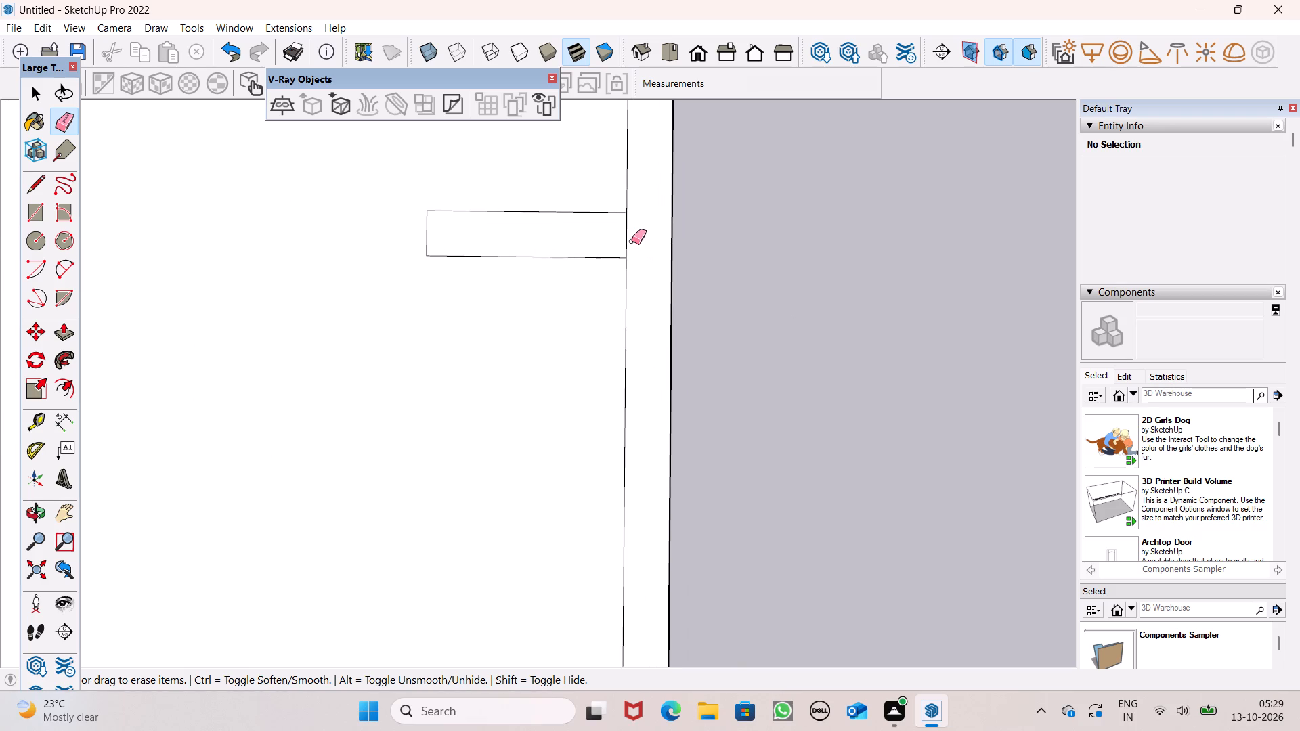
pyautogui.moveTo(632, 241); pyautogui.dragTo(622, 240)
# Draw a 9" line across the wall strip farthest from the green axis, midway between the stub and the far green-direction corner.
pyautogui.scroll(-20, 839, 250)
pyautogui.scroll(-5, 839, 250)
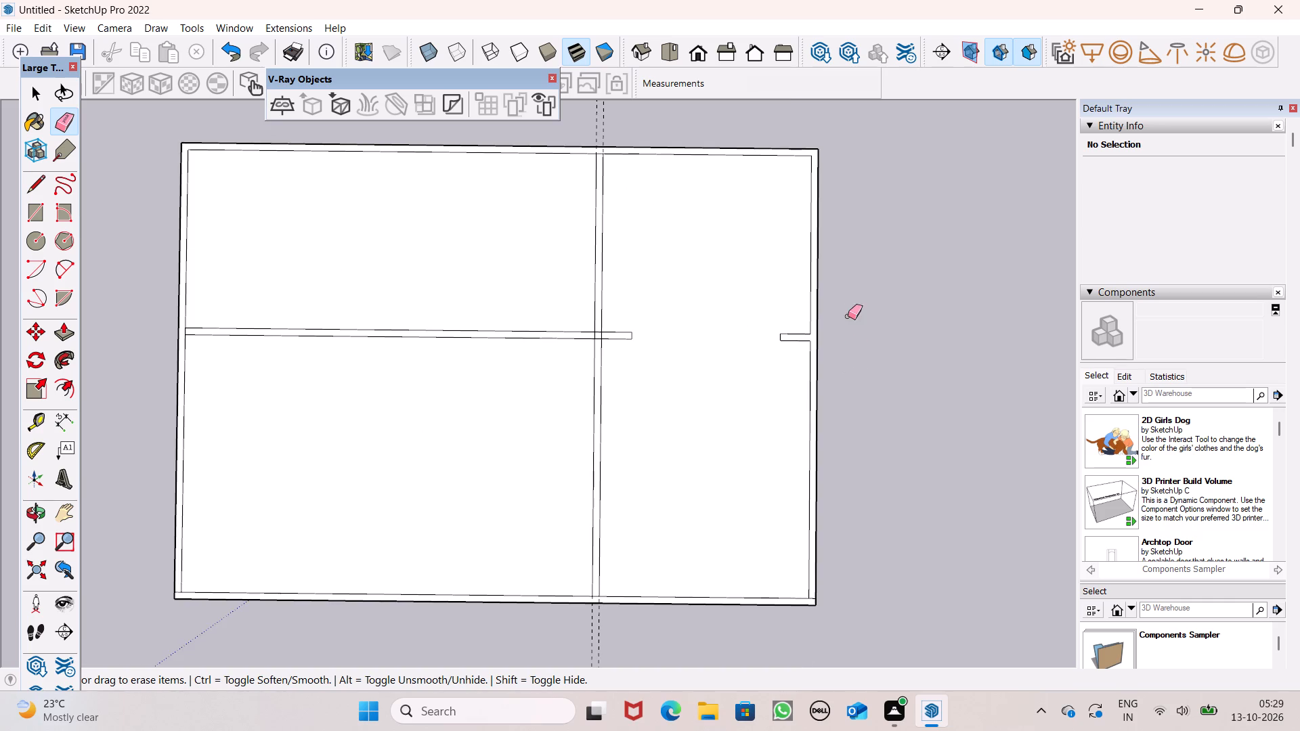
pyautogui.scroll(3, 848, 201)
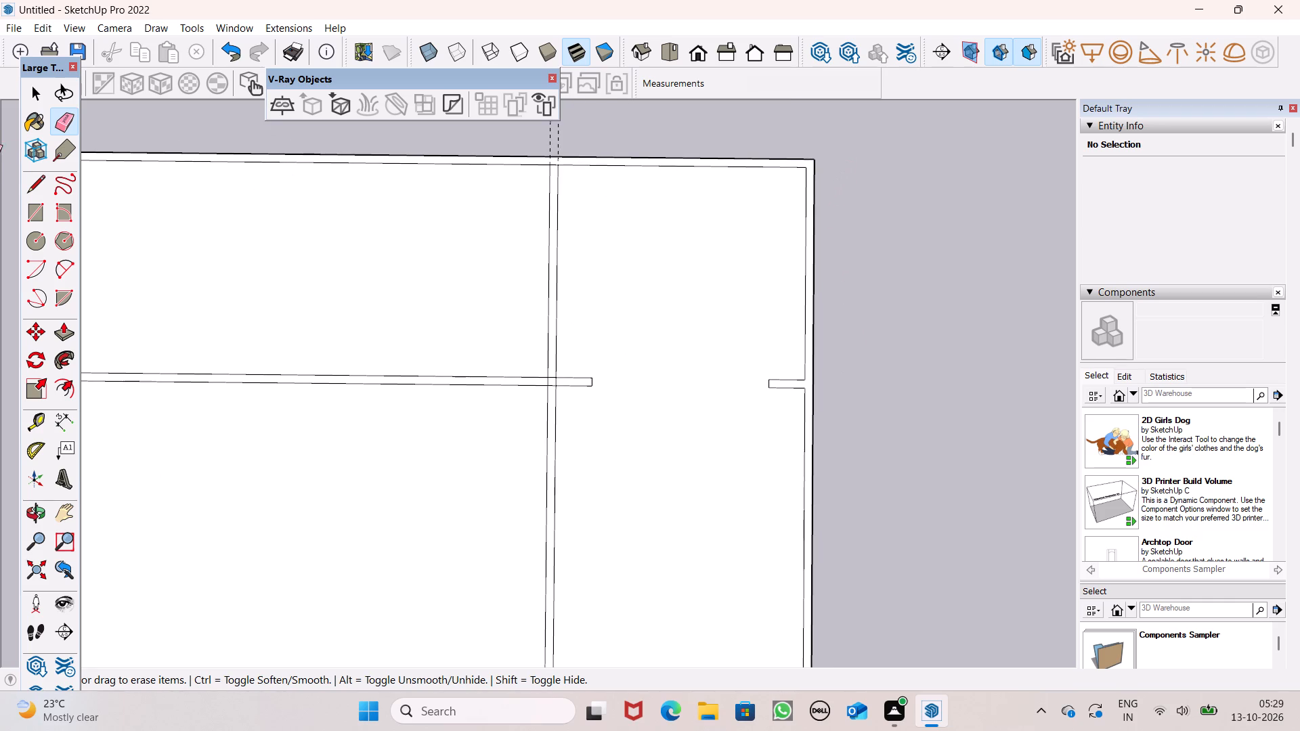
pyautogui.click(33, 185)
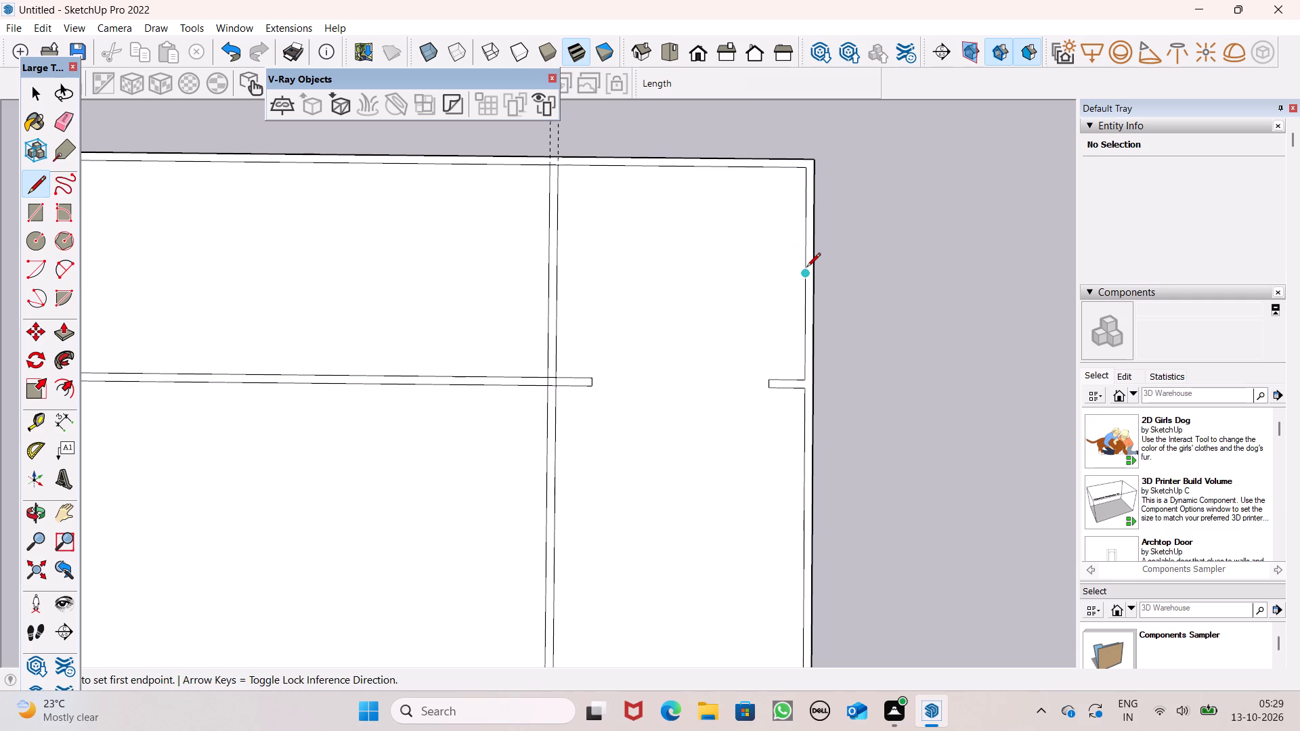
pyautogui.scroll(7, 806, 265)
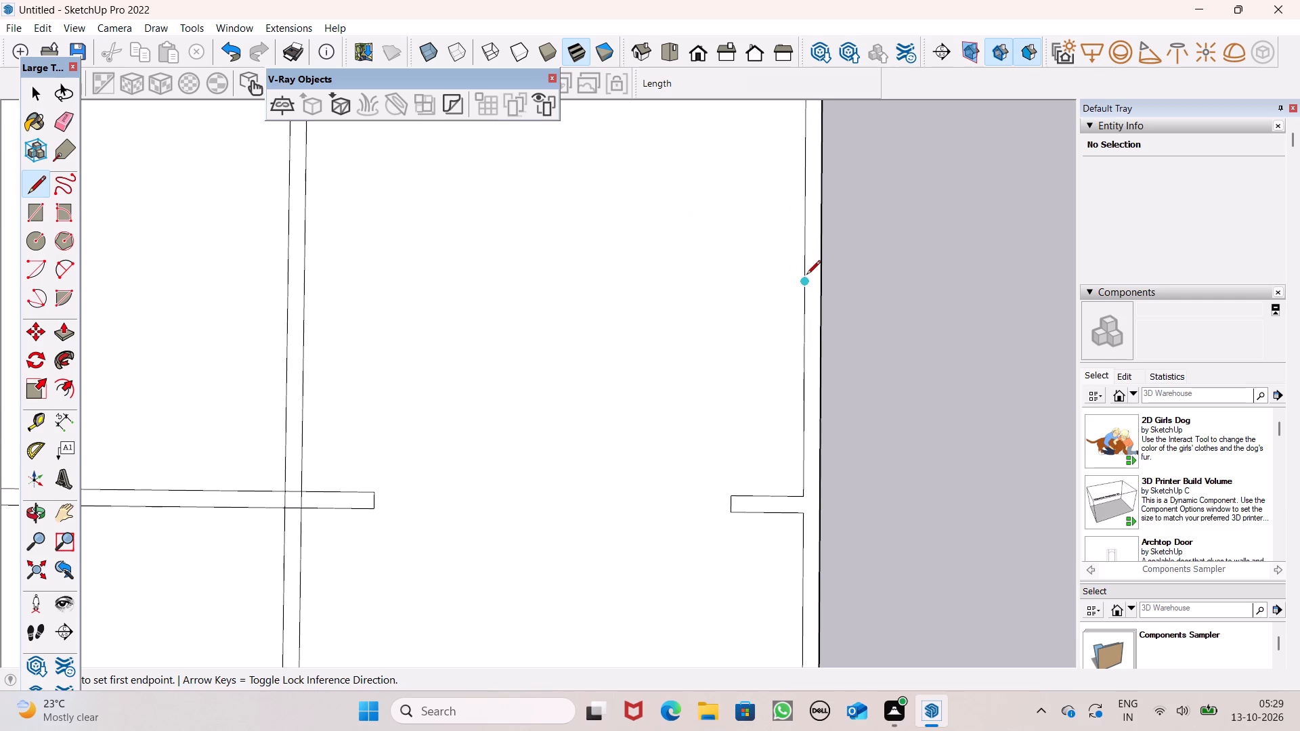
pyautogui.click(805, 285)
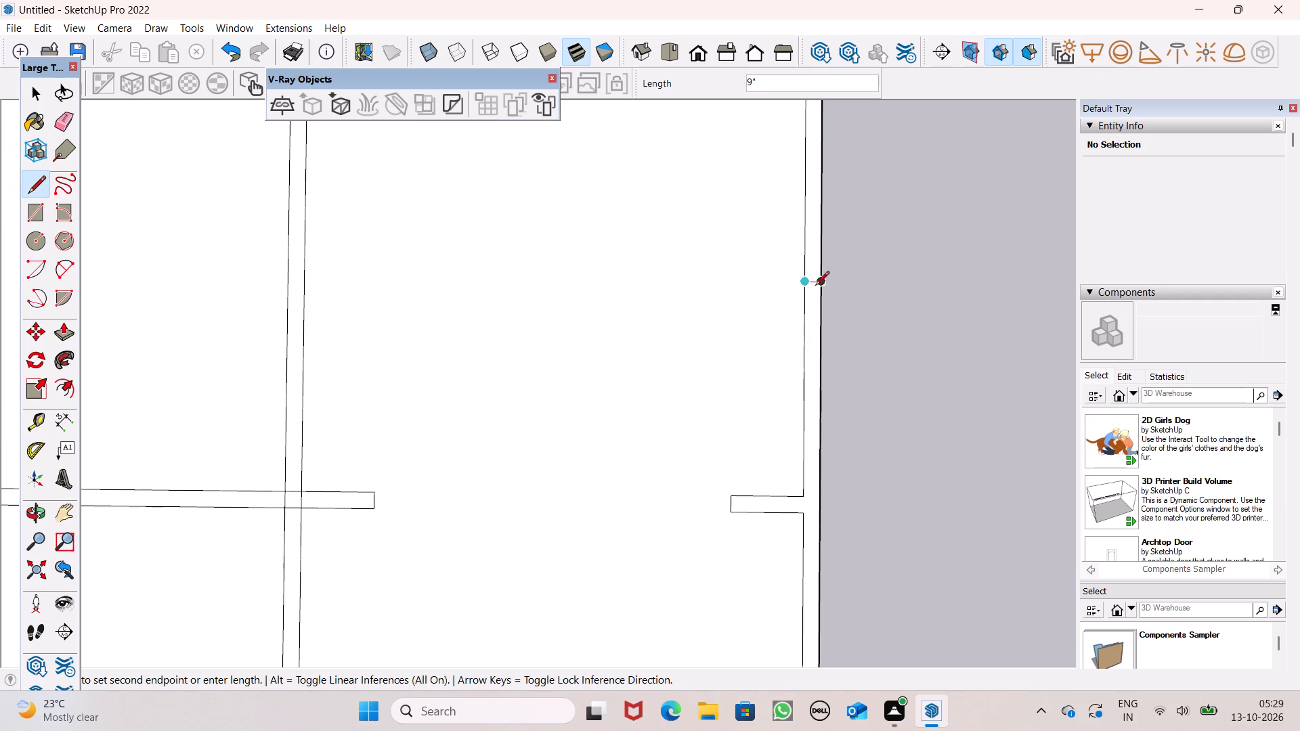
pyautogui.click(820, 286)
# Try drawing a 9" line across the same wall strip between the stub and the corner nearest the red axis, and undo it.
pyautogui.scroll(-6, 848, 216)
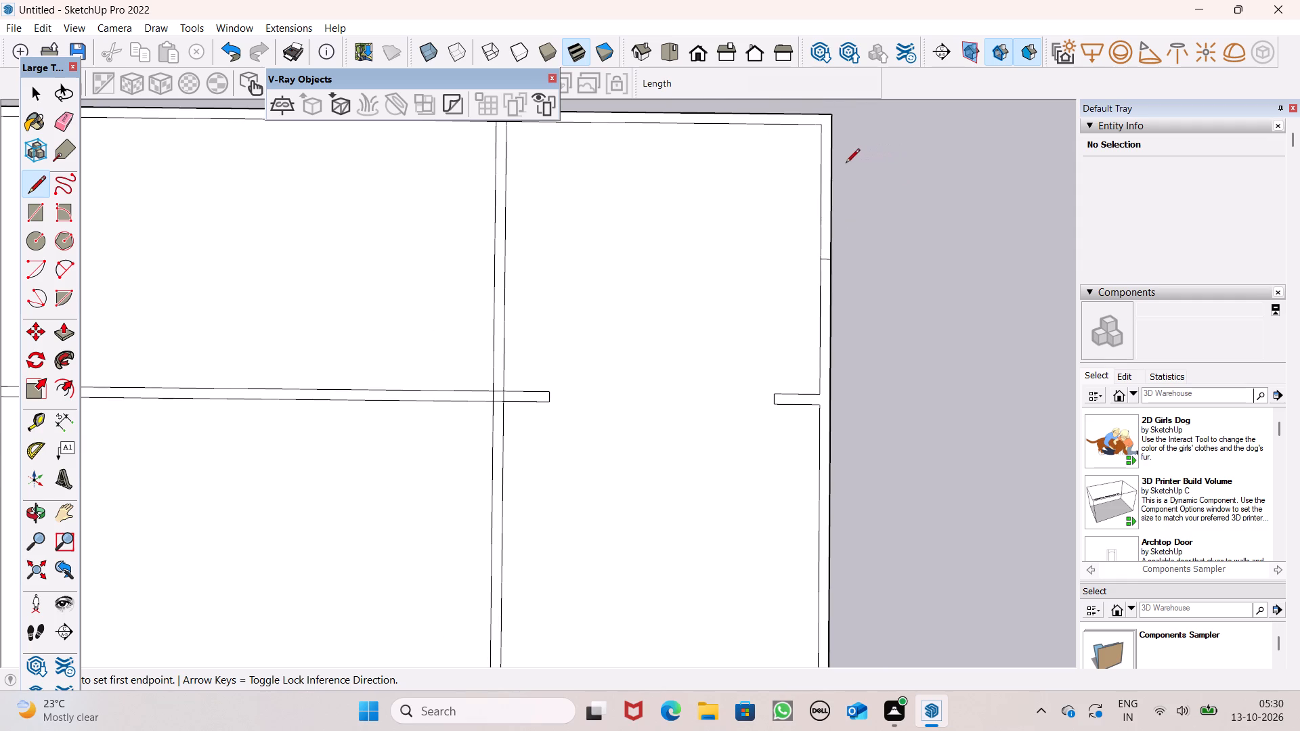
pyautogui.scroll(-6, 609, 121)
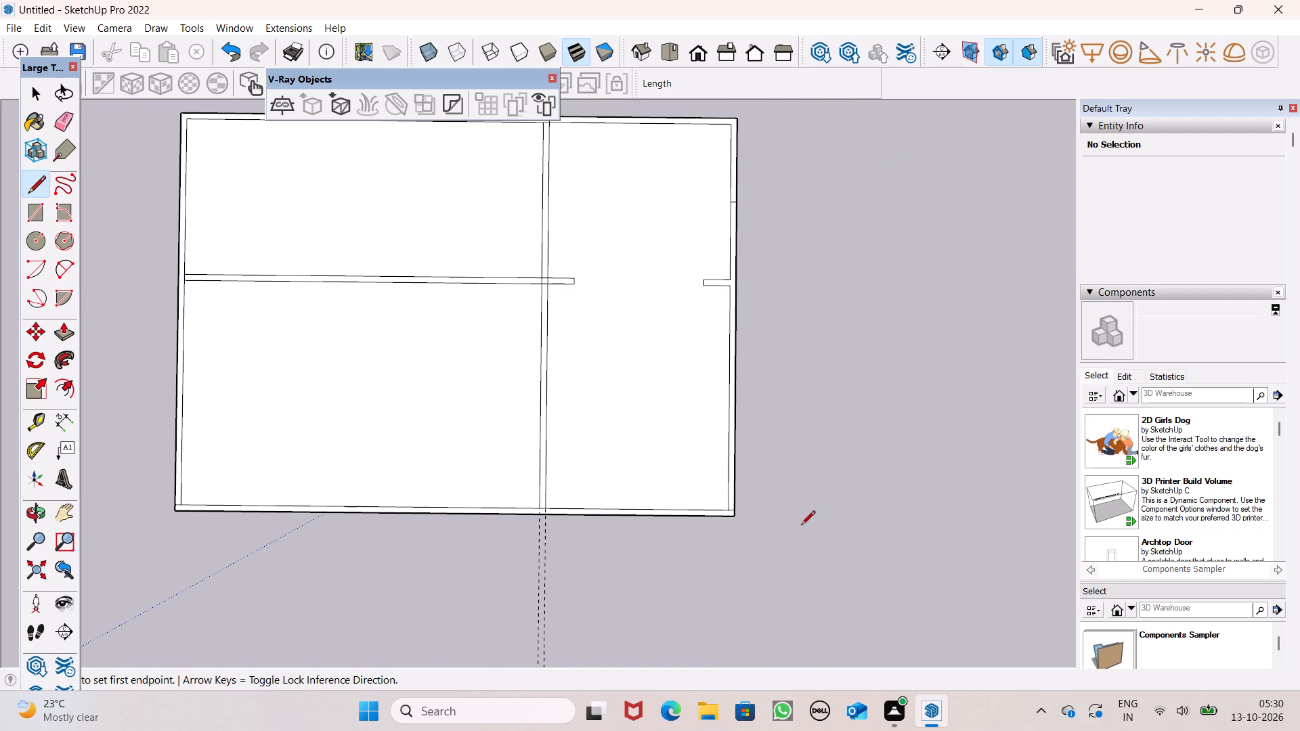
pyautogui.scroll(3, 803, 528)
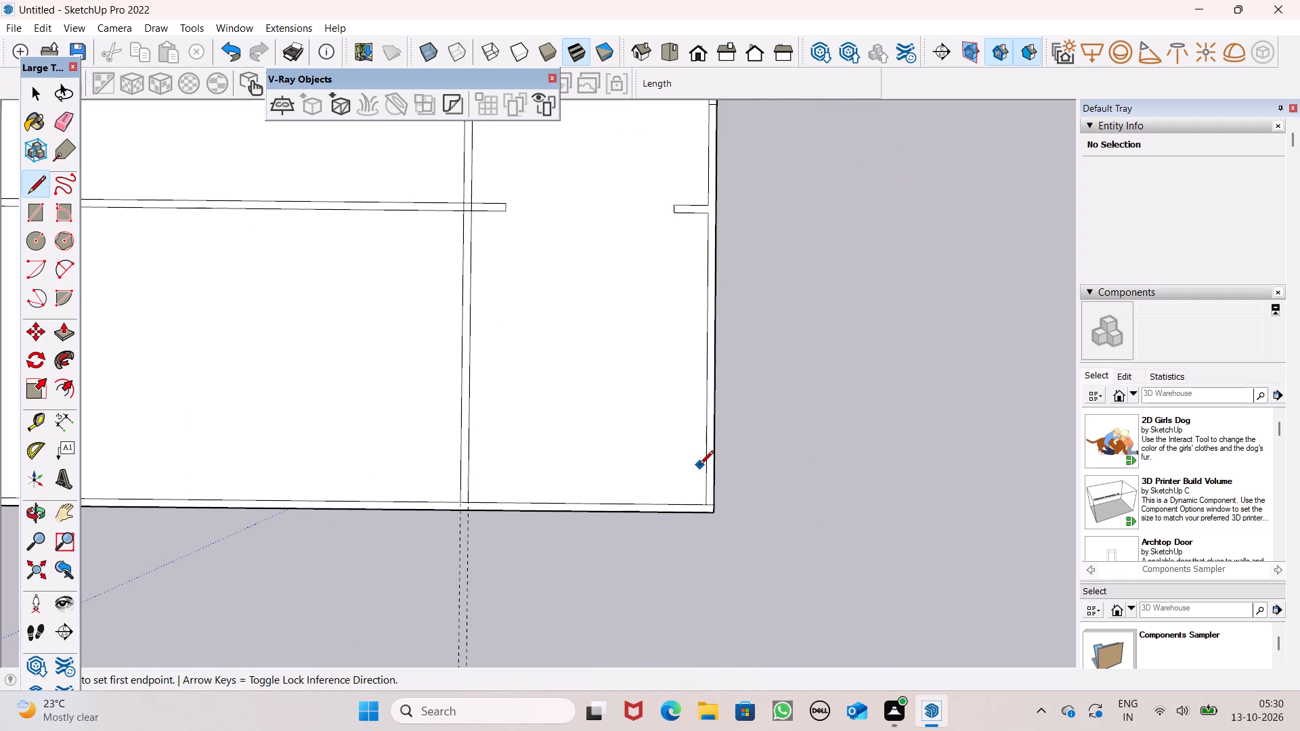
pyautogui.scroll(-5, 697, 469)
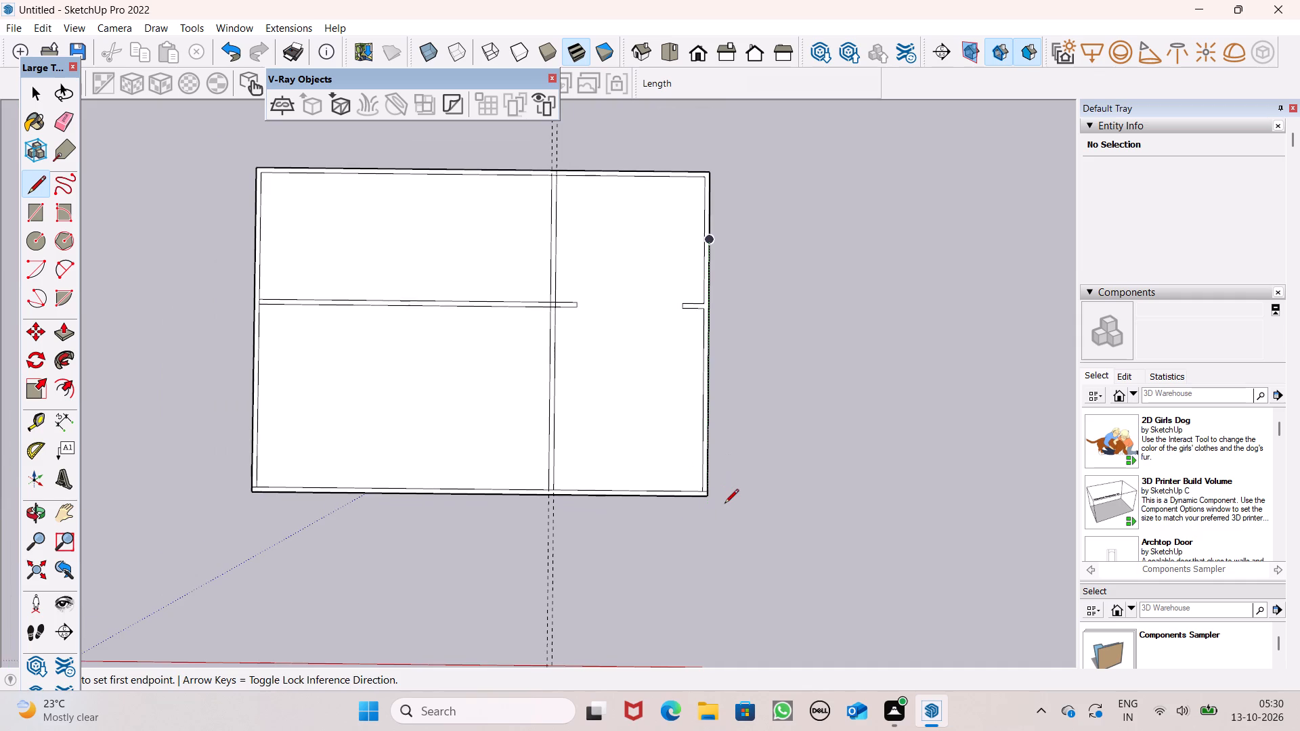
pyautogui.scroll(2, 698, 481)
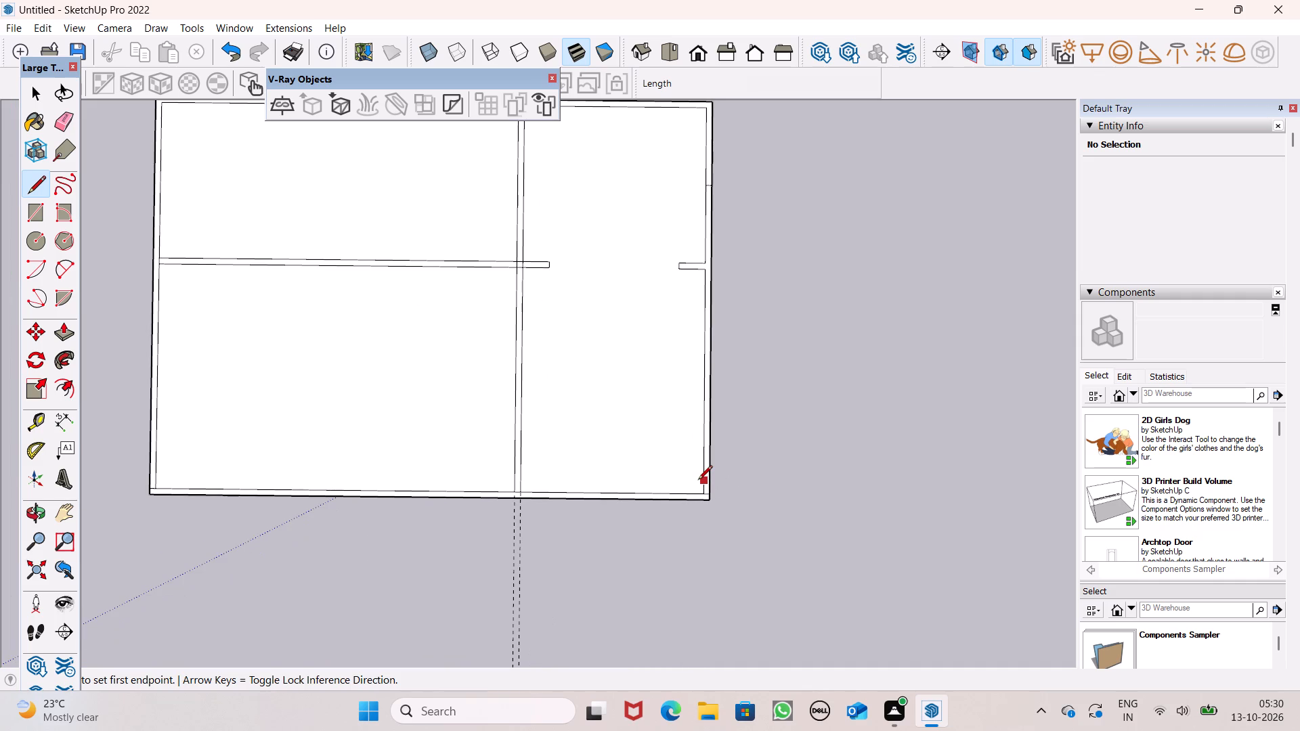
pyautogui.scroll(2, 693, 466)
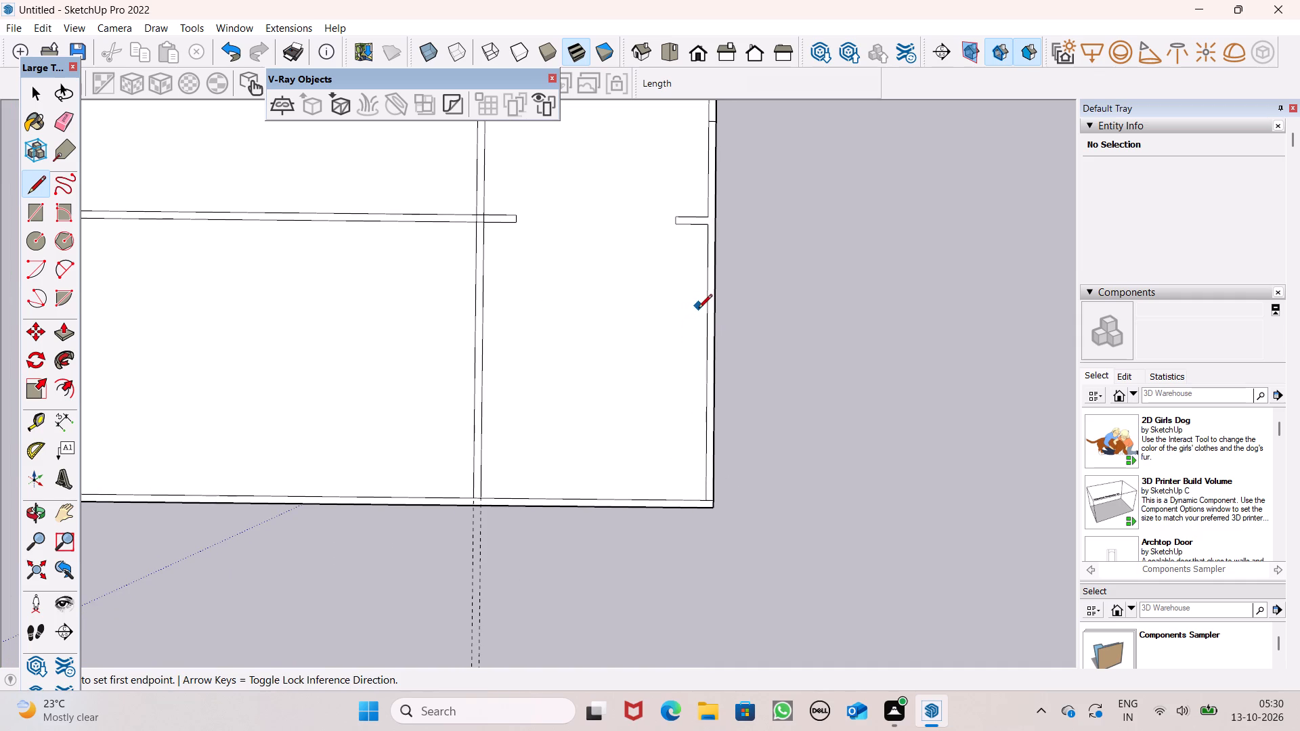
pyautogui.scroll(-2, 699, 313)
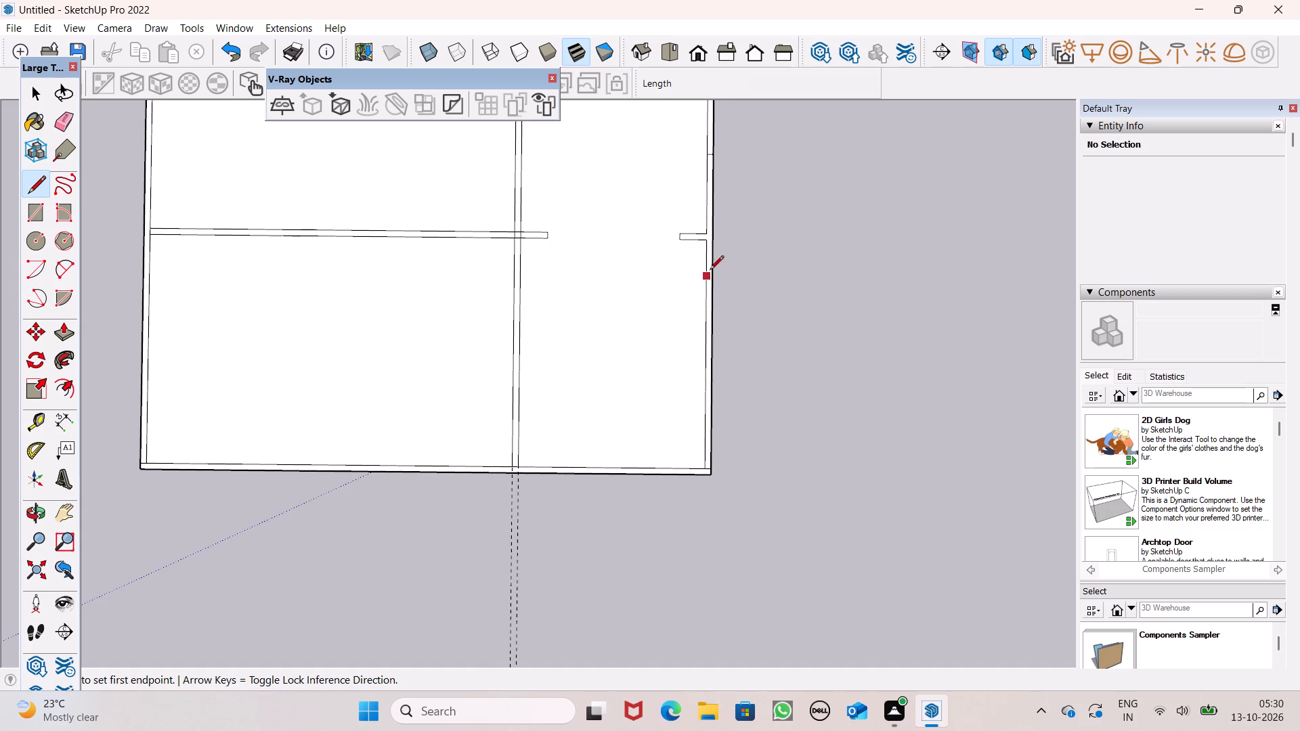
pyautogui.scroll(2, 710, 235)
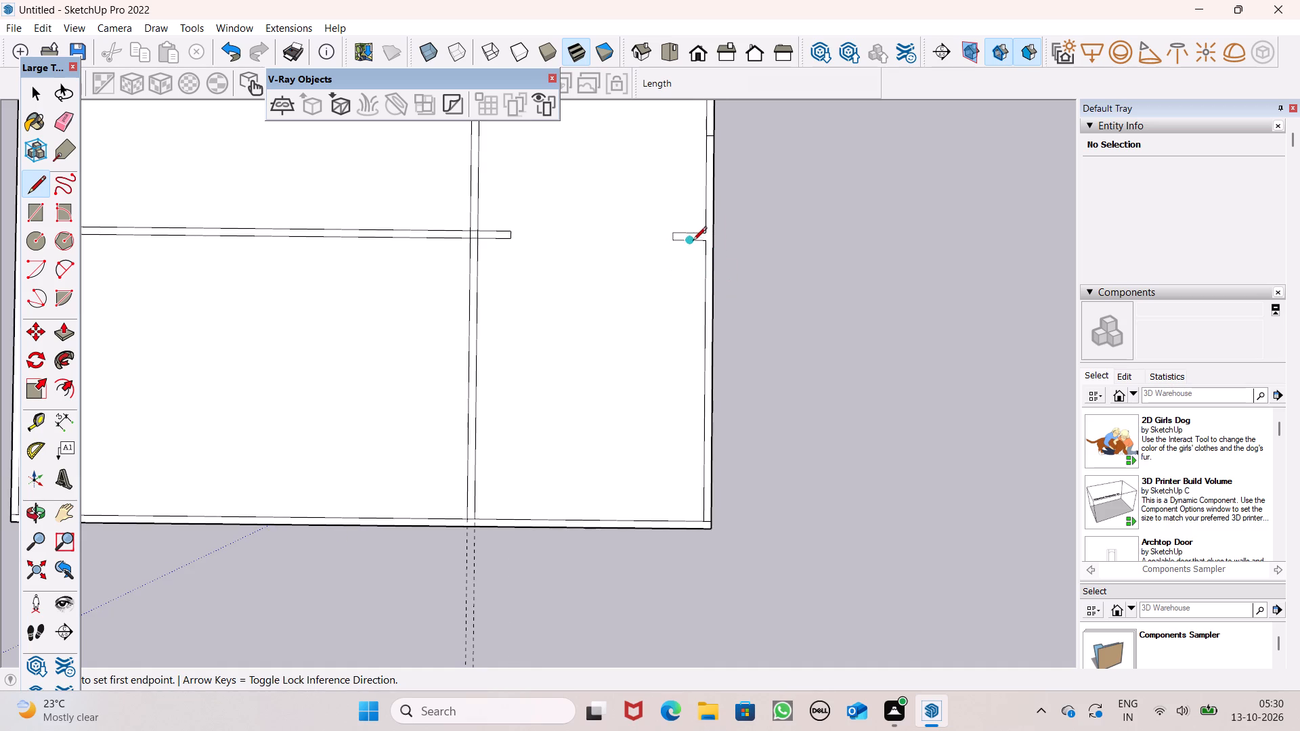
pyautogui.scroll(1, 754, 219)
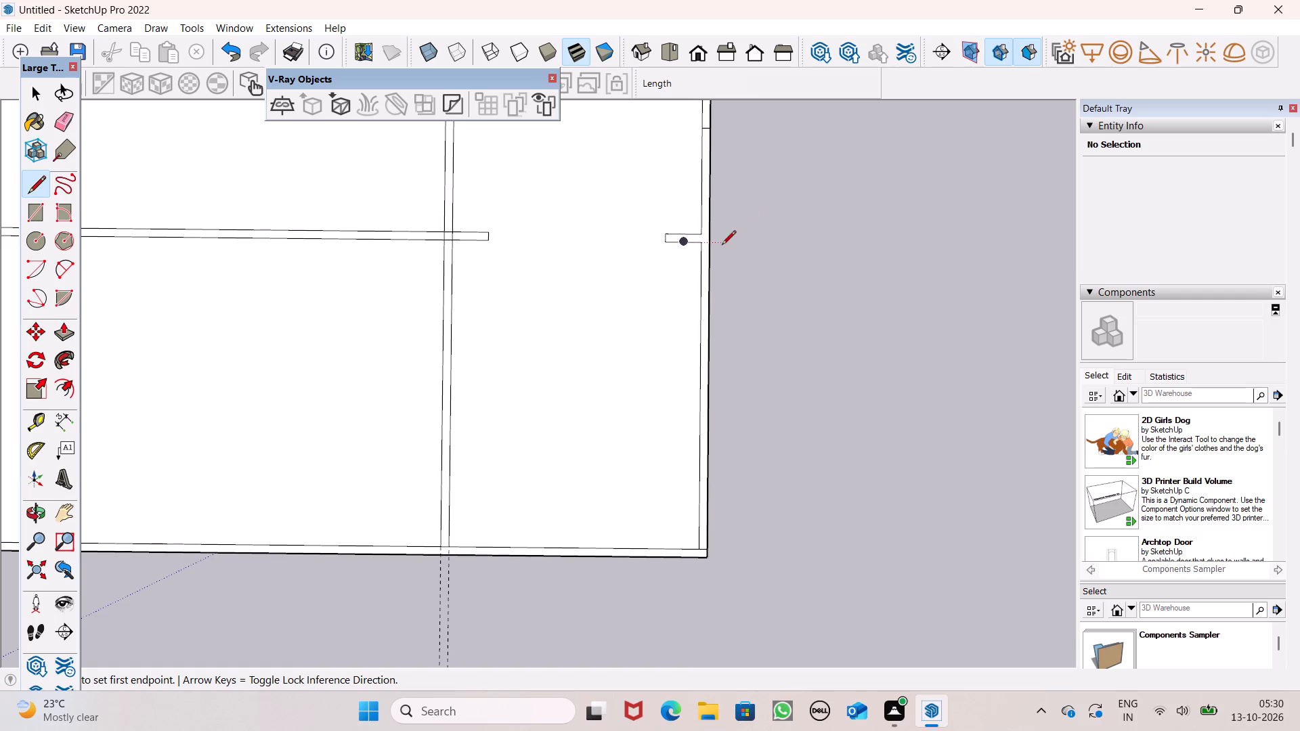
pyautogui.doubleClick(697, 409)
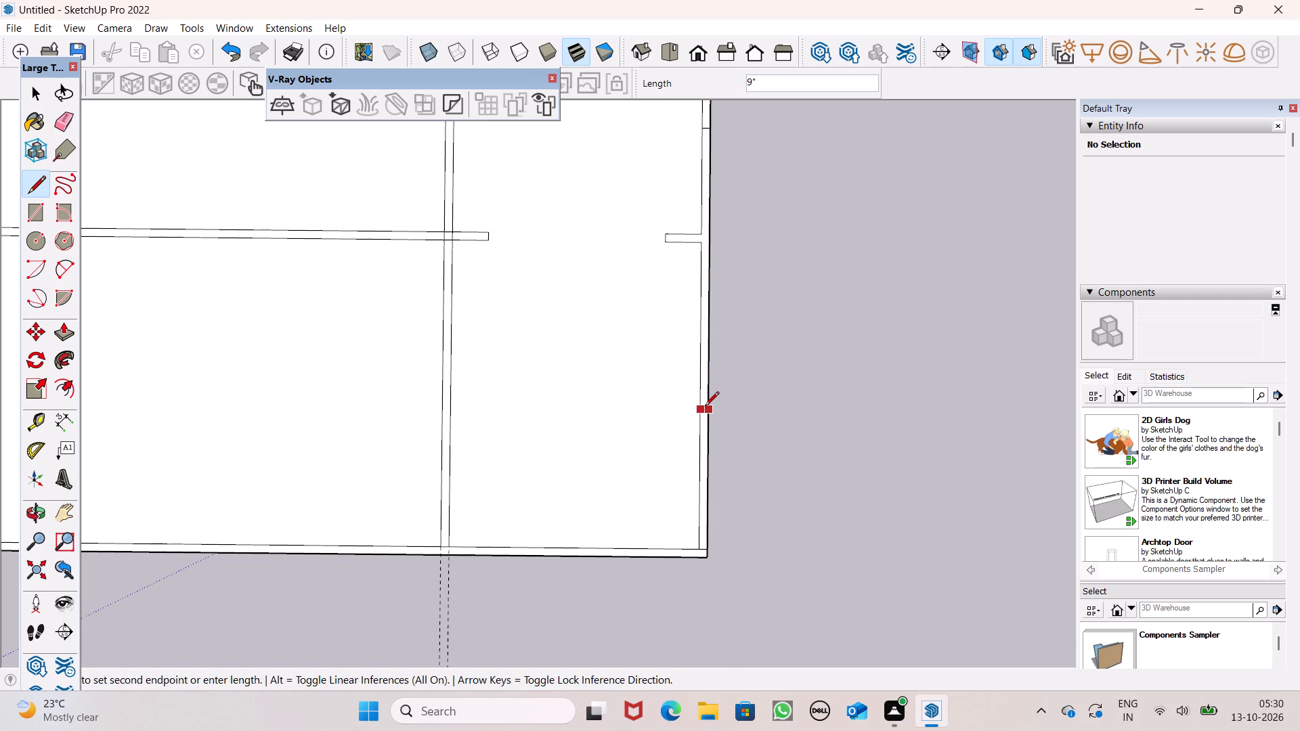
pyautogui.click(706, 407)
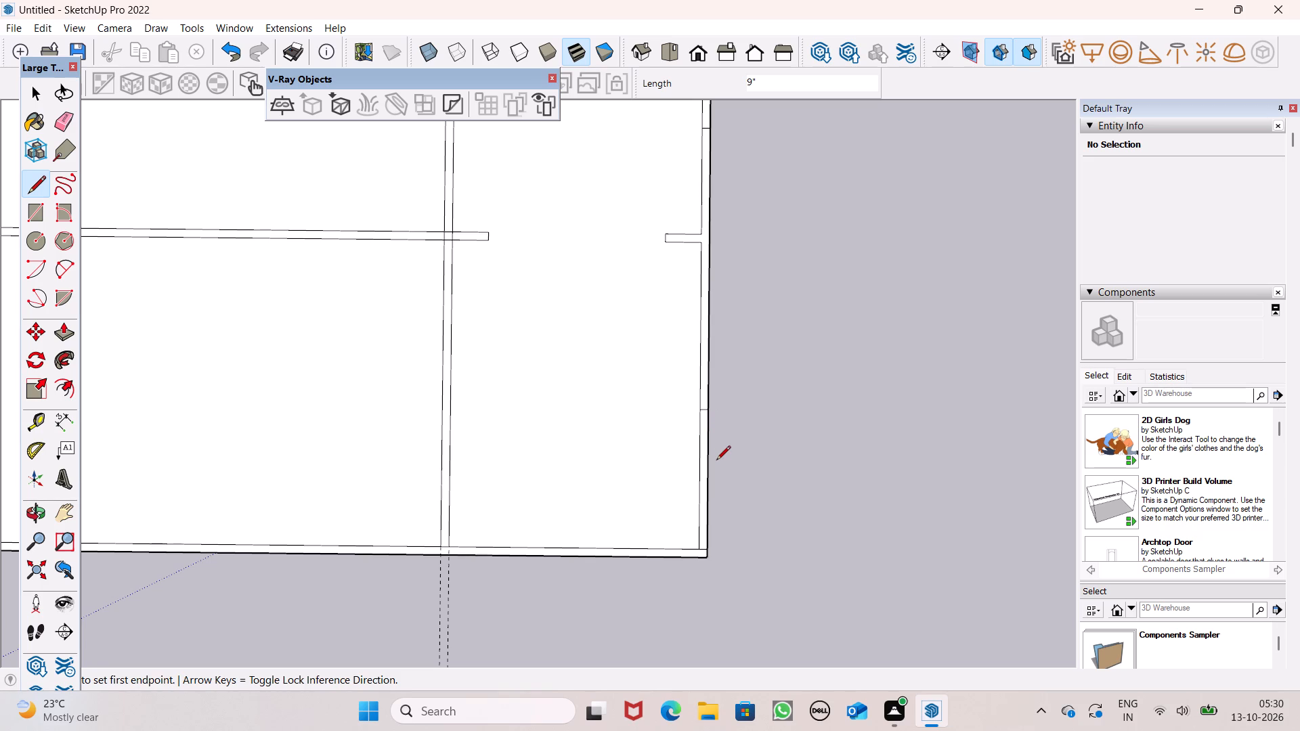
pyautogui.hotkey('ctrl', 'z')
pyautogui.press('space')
# Erase the two green-direction guides along the full-depth partition.
pyautogui.scroll(-7, 739, 441)
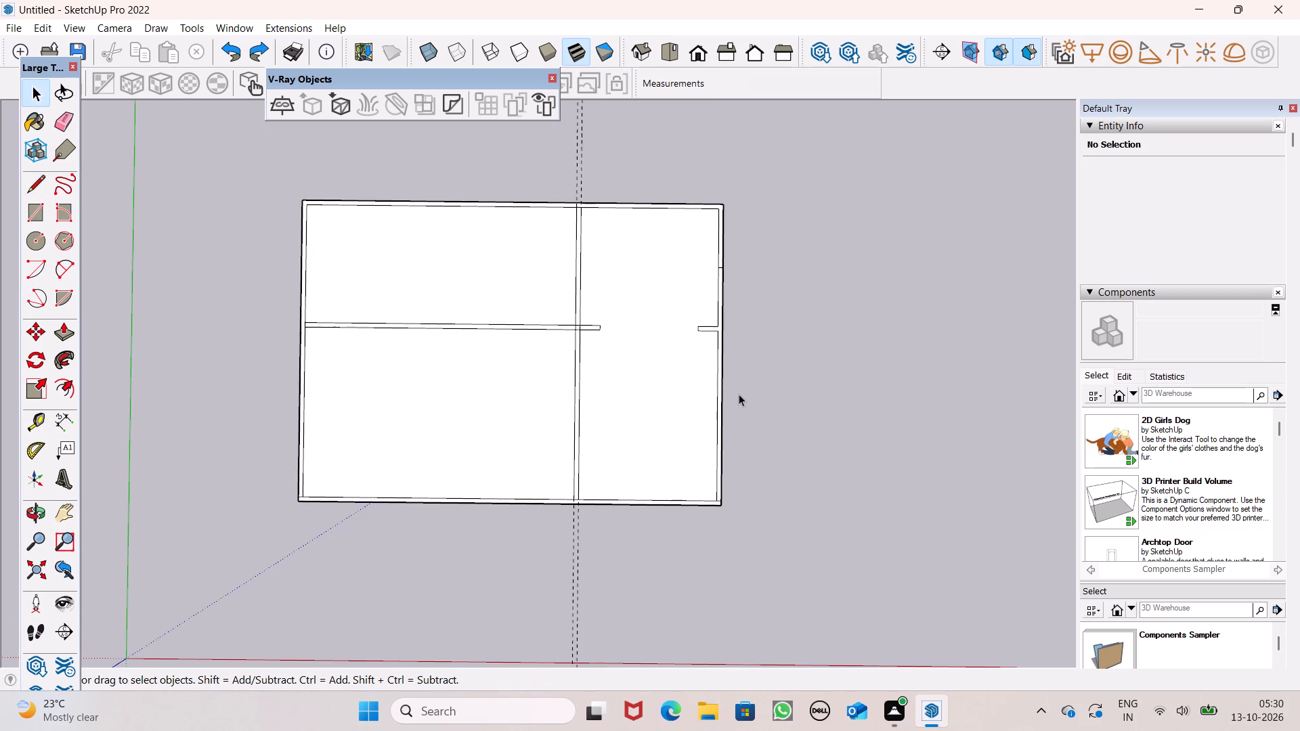
pyautogui.scroll(-1, 739, 394)
pyautogui.scroll(-2, 634, 303)
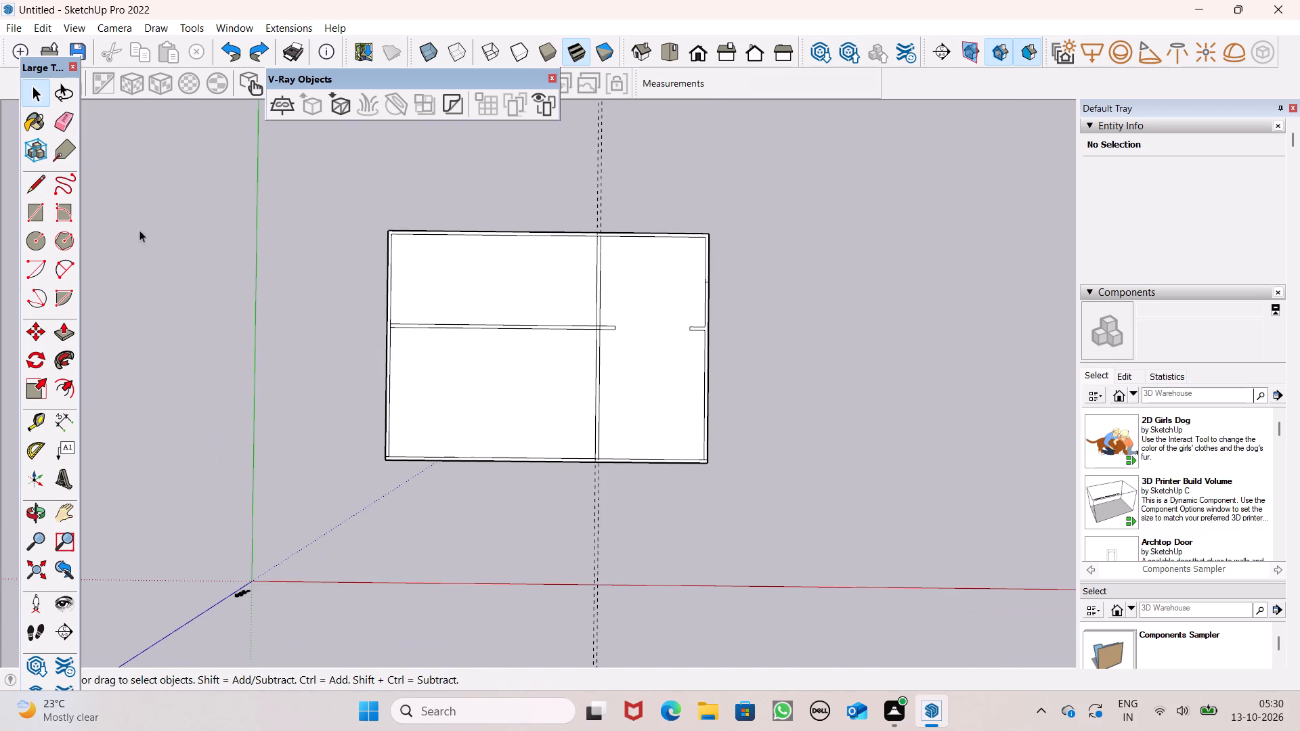
pyautogui.click(70, 126)
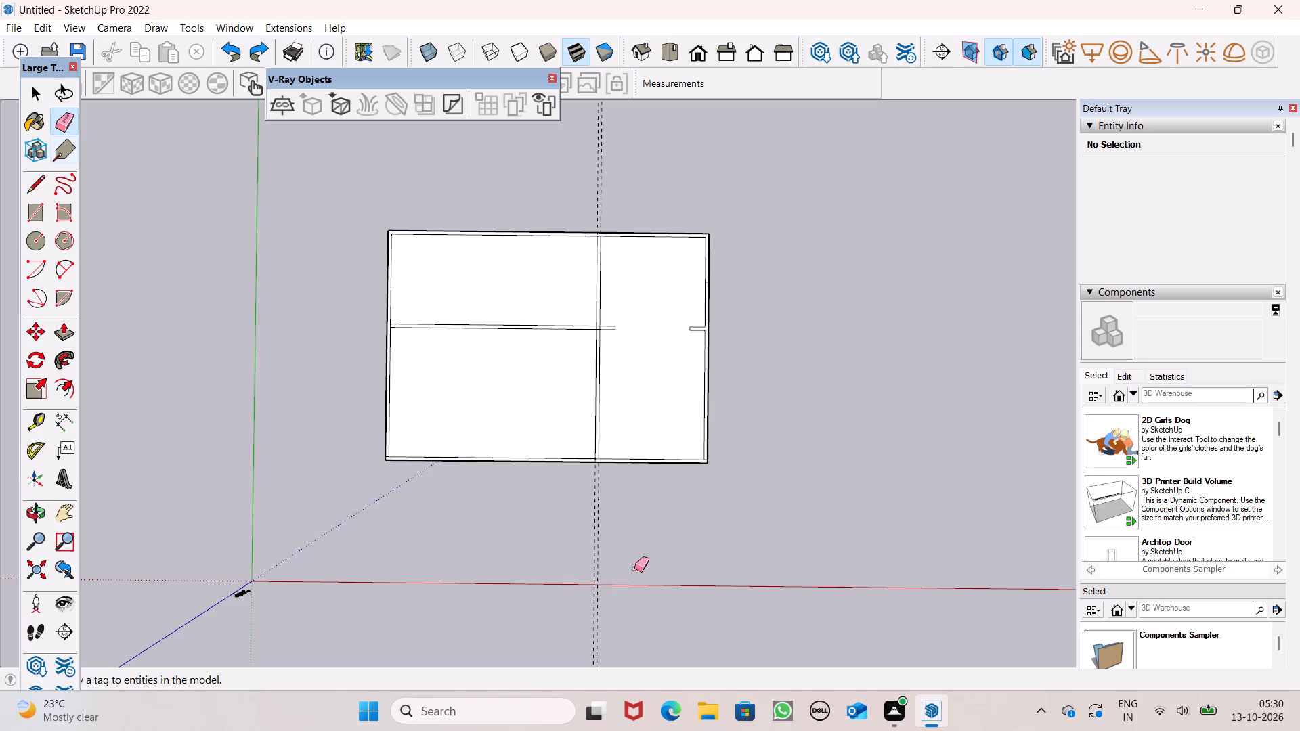
pyautogui.moveTo(619, 570); pyautogui.dragTo(586, 564)
pyautogui.click(584, 564)
pyautogui.press('space')
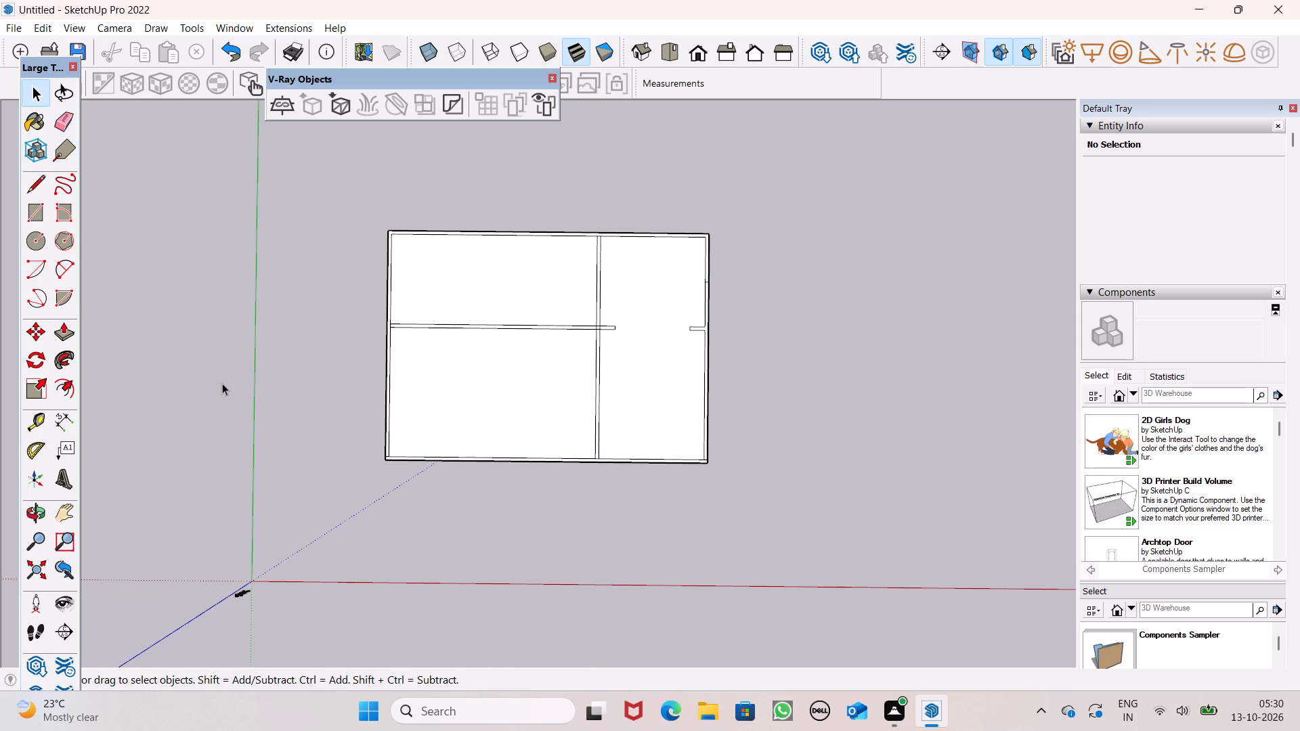
# Place a green-direction guide about 4' 7" inward from the inner edge of the outer wall strip nearest the green axis.
pyautogui.scroll(3, 485, 419)
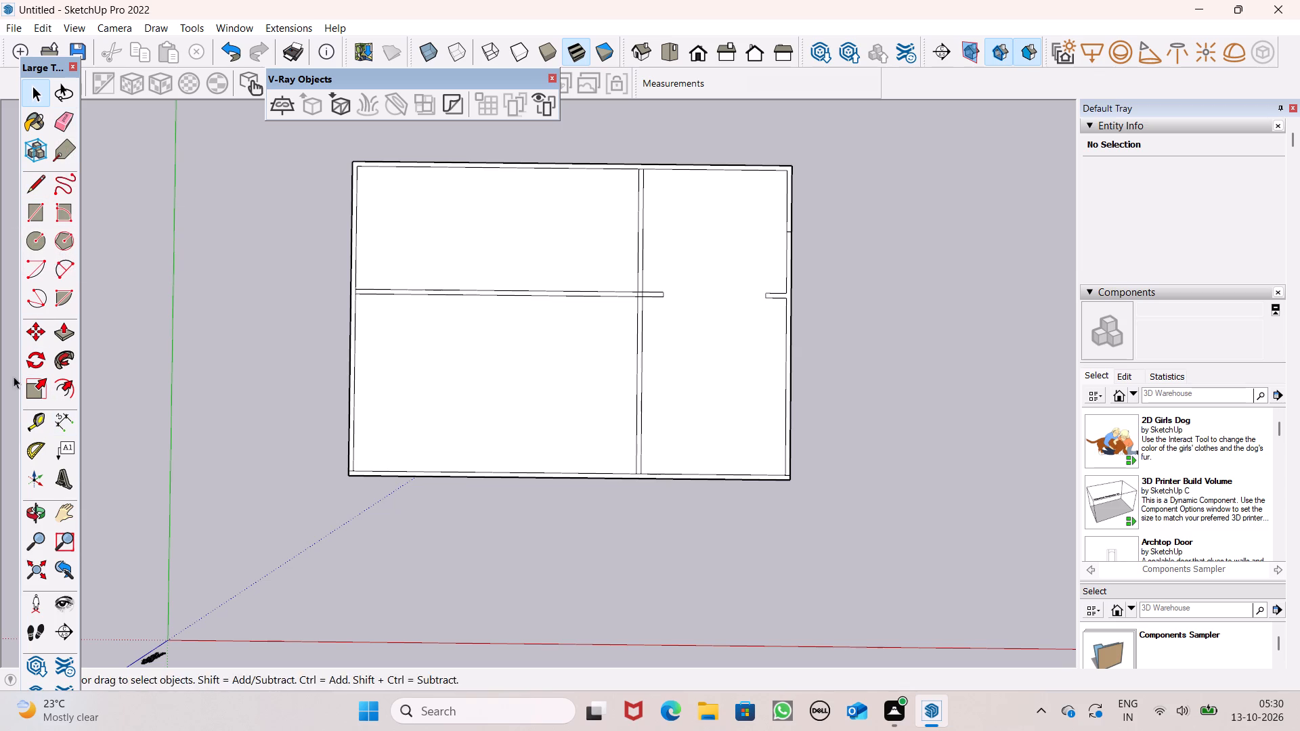
pyautogui.click(36, 434)
pyautogui.scroll(1, 424, 317)
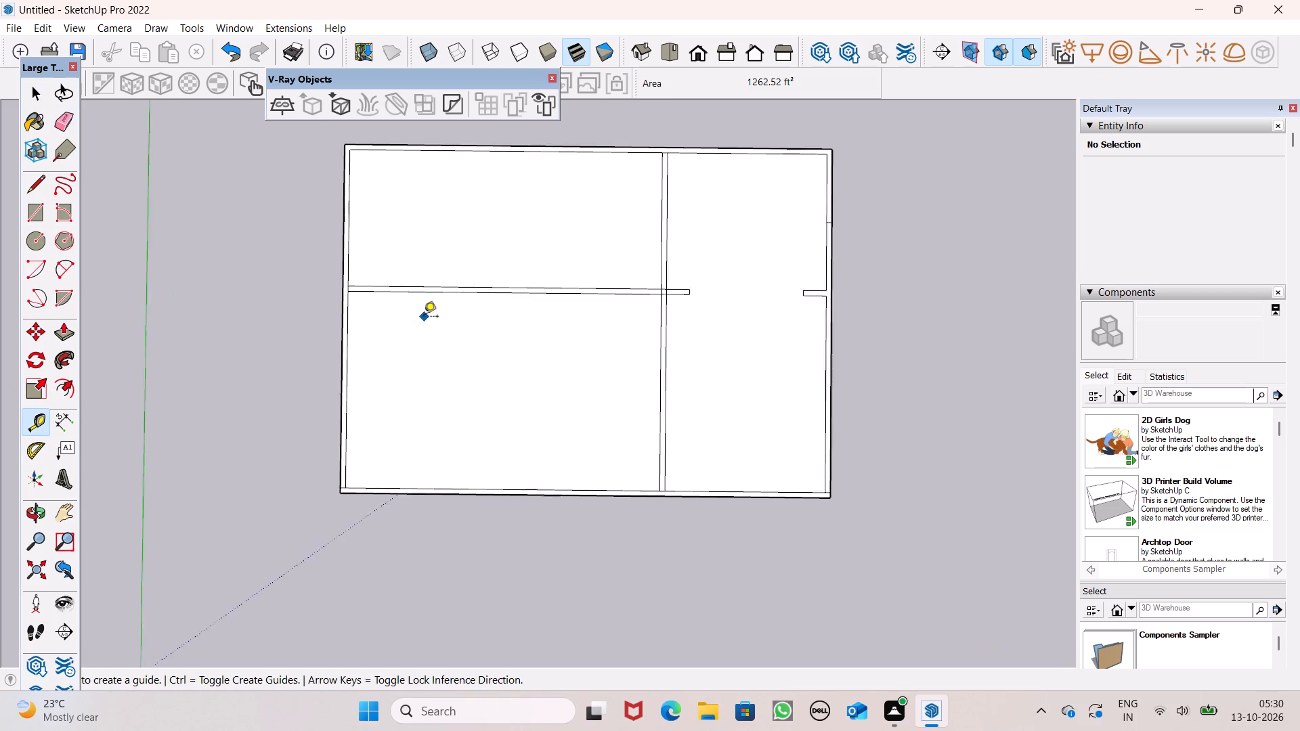
pyautogui.scroll(2, 424, 317)
pyautogui.click(328, 331)
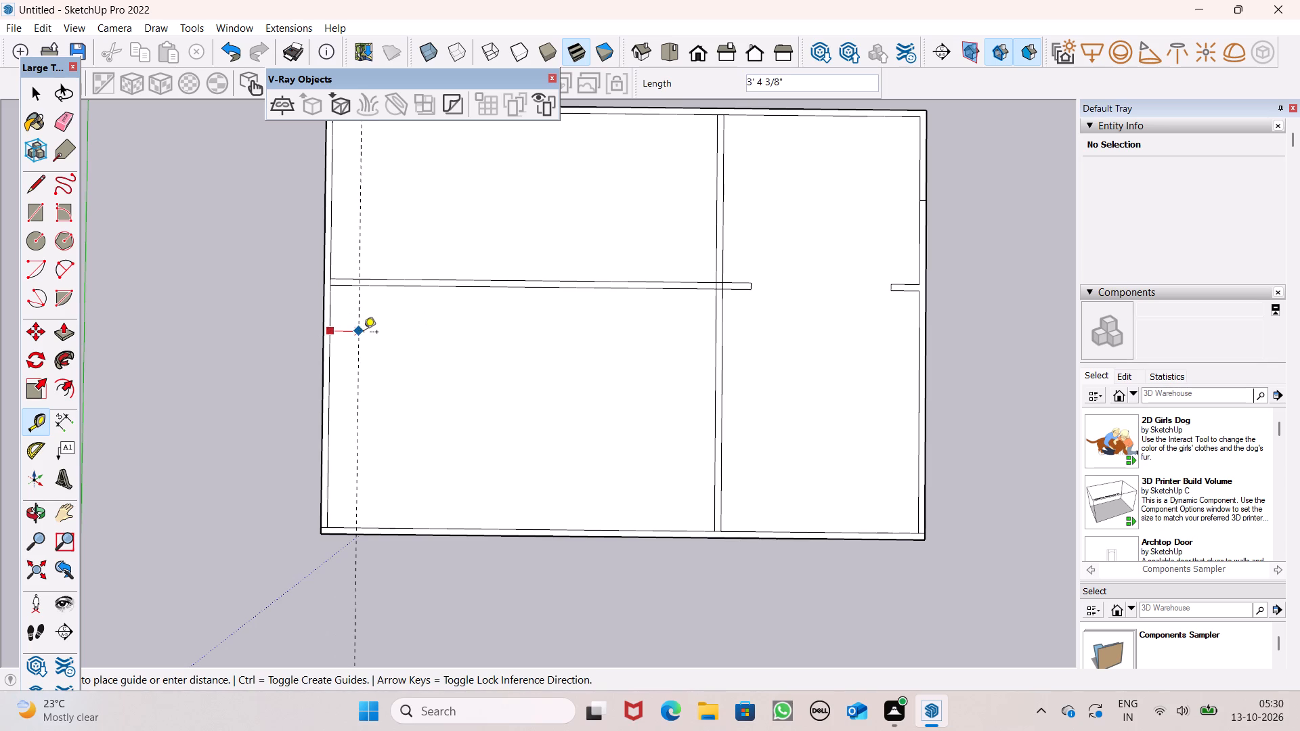
pyautogui.scroll(-1, 367, 337)
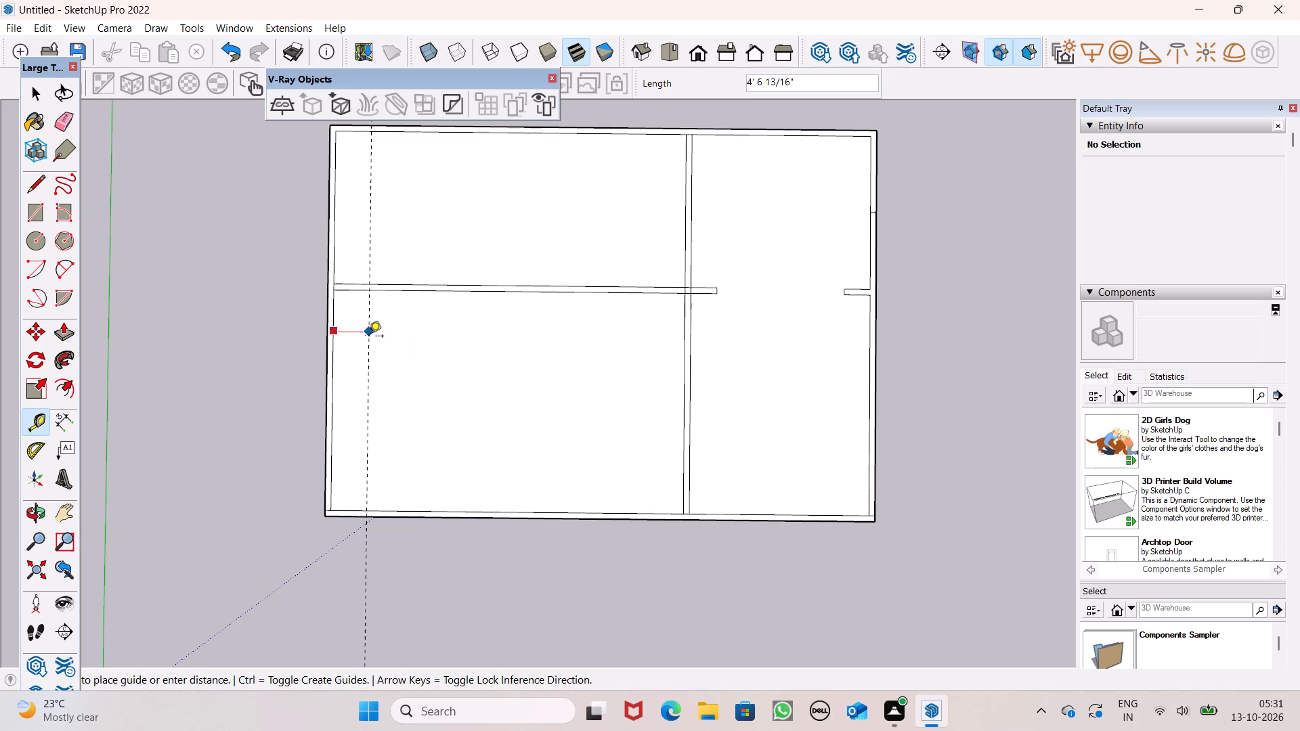
pyautogui.click(369, 337)
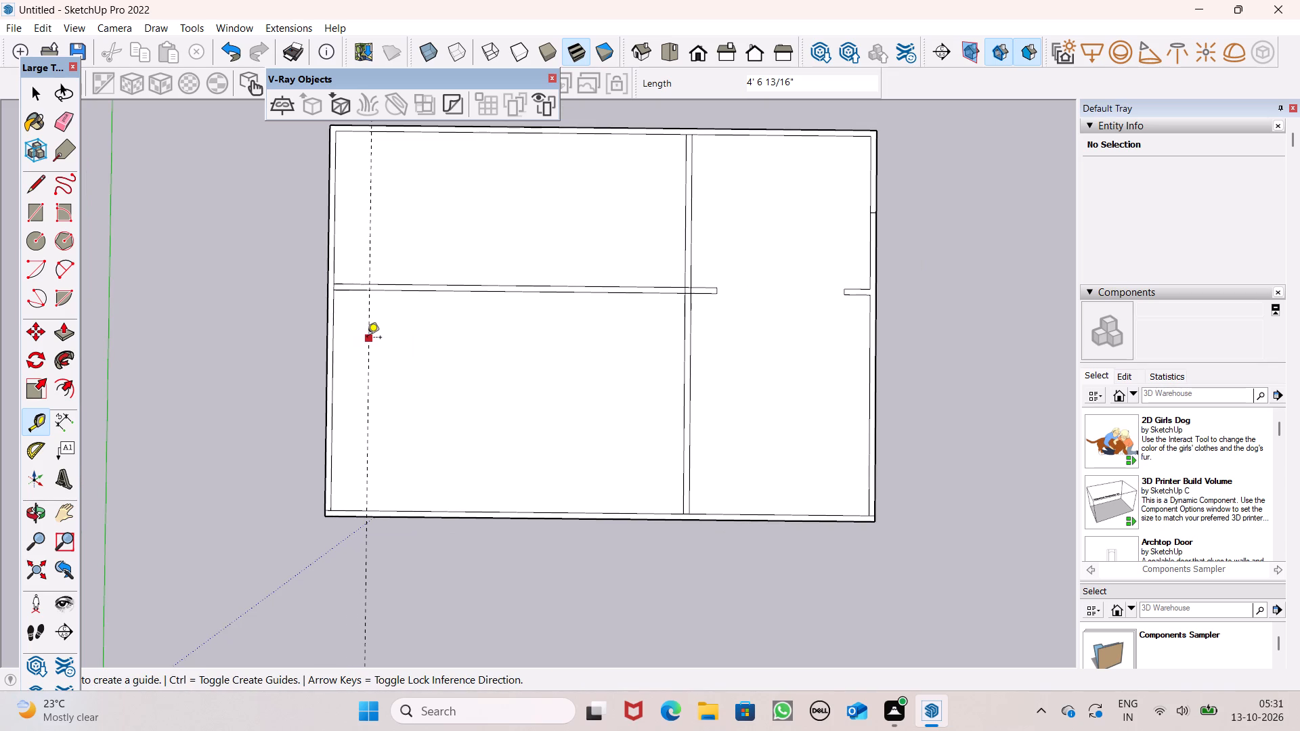
# Place a second parallel guide 9" from the first, on the side away from the green axis.
pyautogui.click(367, 338)
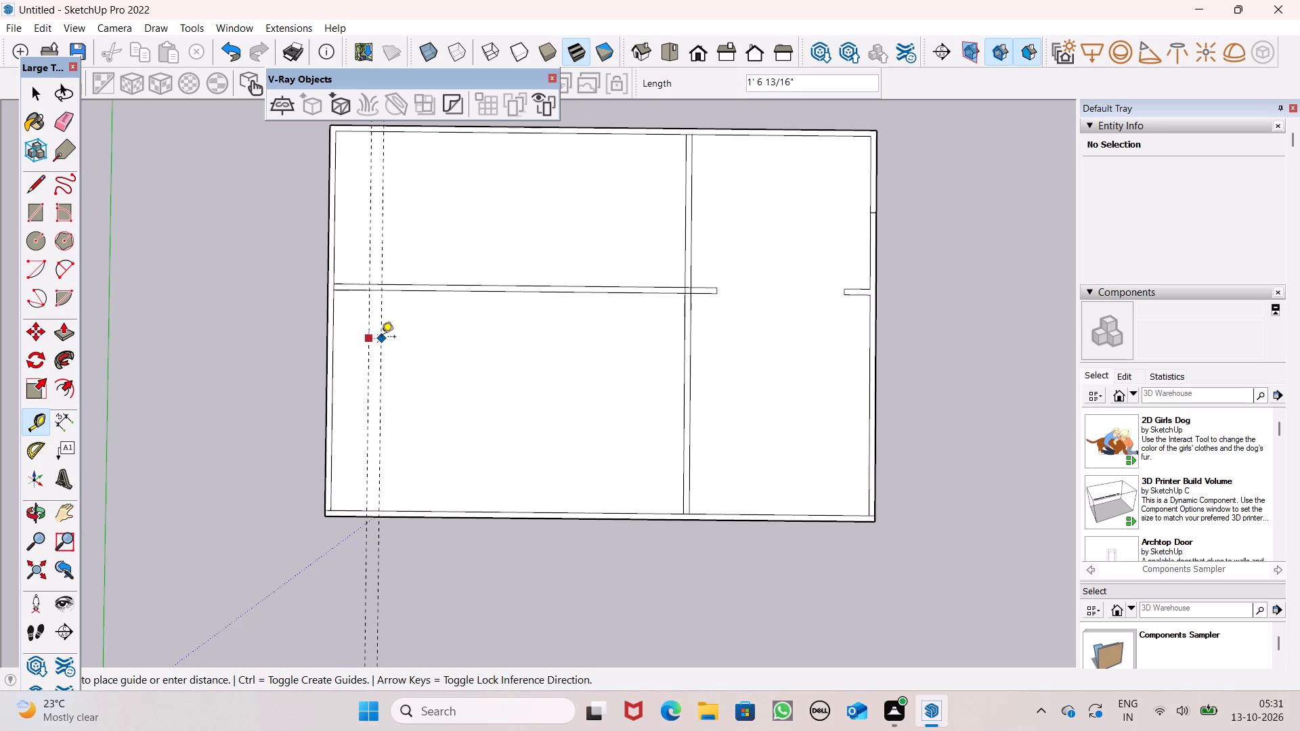
pyautogui.press('9')
pyautogui.hotkey('shift', '"')
pyautogui.press('Return')
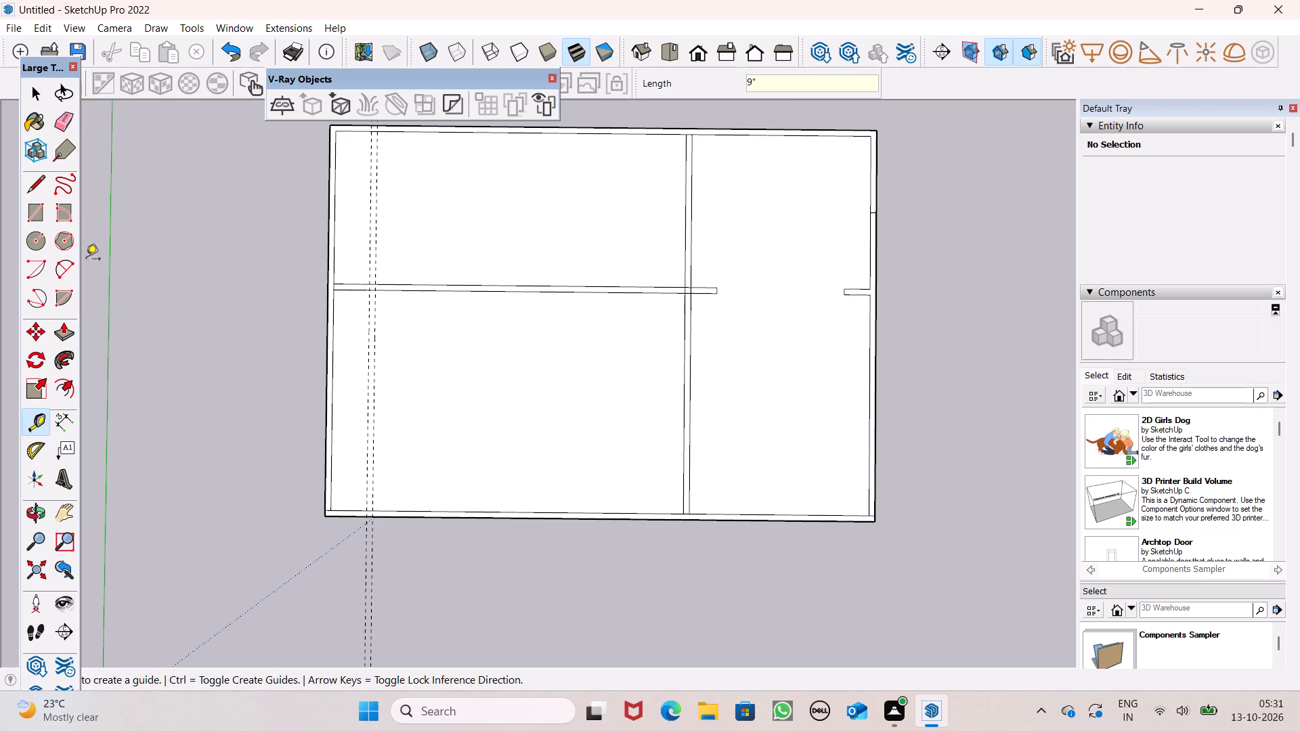
# Draw a 9" by 48' 6" partition rectangle between the two guides, spanning the full depth between the outer walls' inner edges.
pyautogui.click(35, 215)
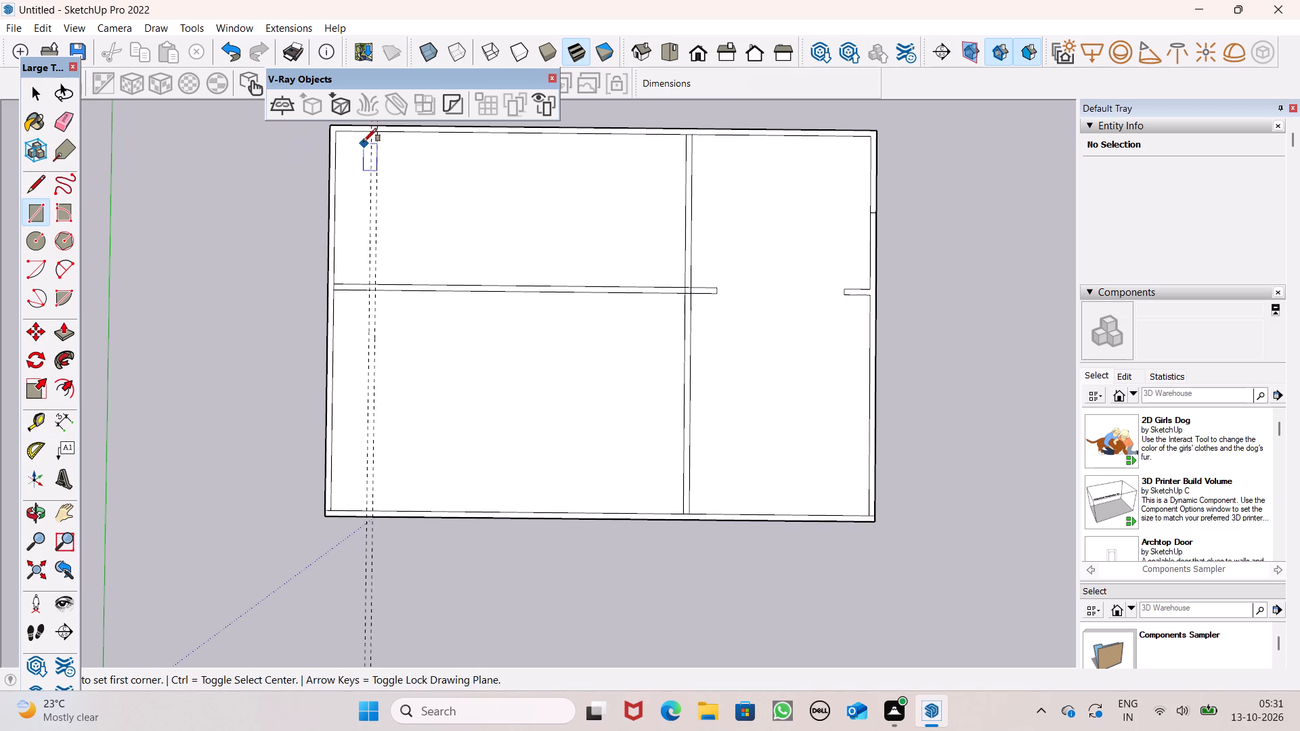
pyautogui.click(371, 132)
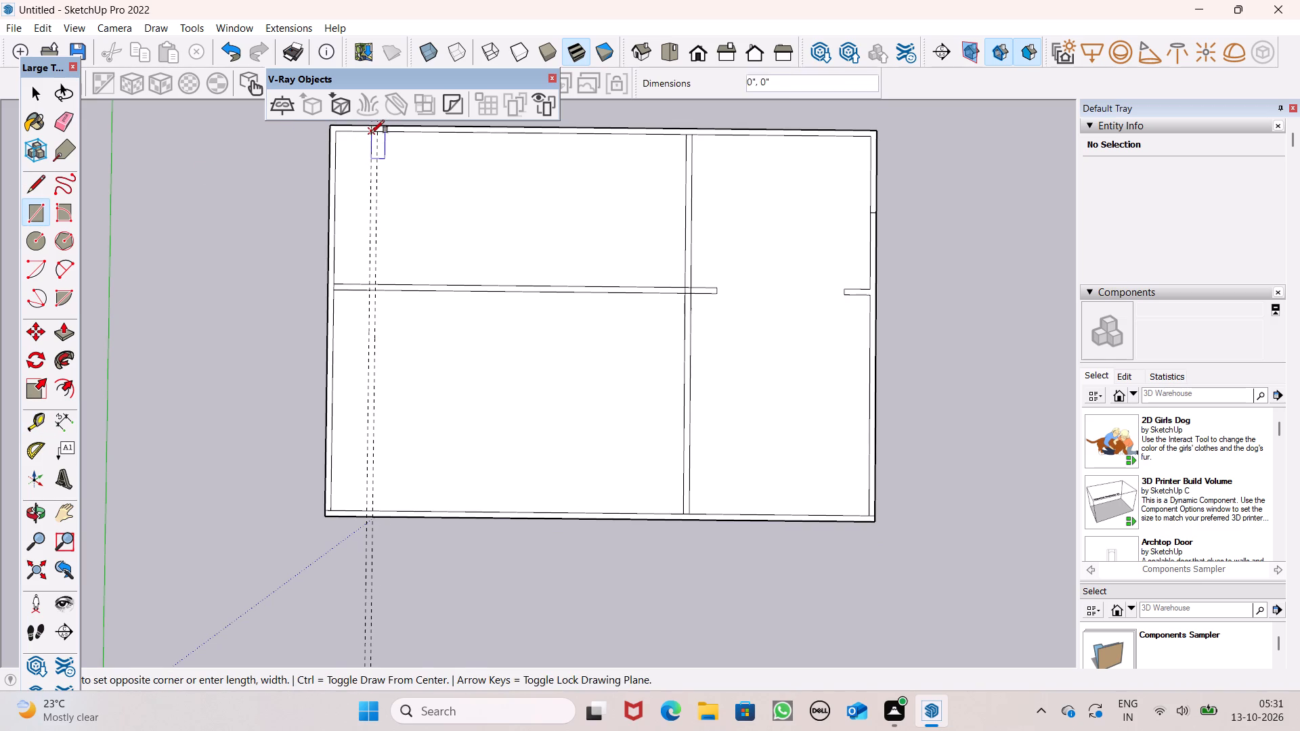
pyautogui.click(375, 511)
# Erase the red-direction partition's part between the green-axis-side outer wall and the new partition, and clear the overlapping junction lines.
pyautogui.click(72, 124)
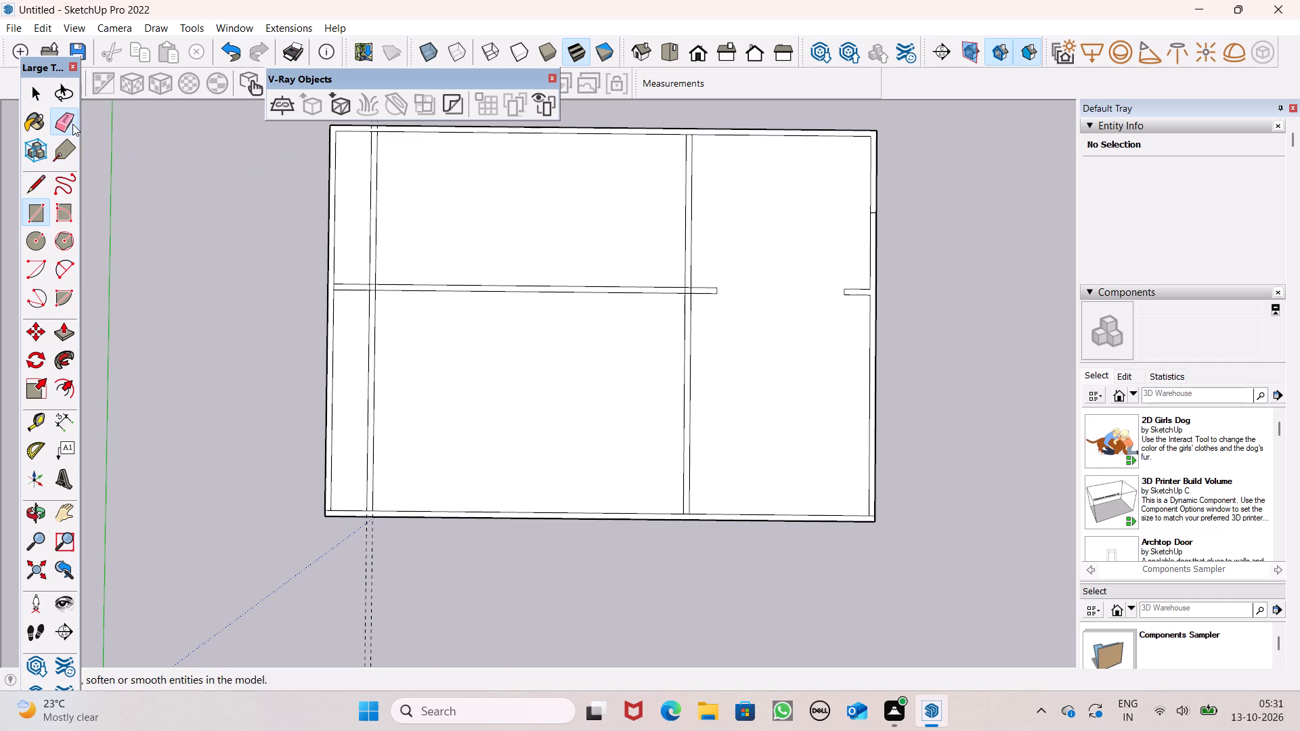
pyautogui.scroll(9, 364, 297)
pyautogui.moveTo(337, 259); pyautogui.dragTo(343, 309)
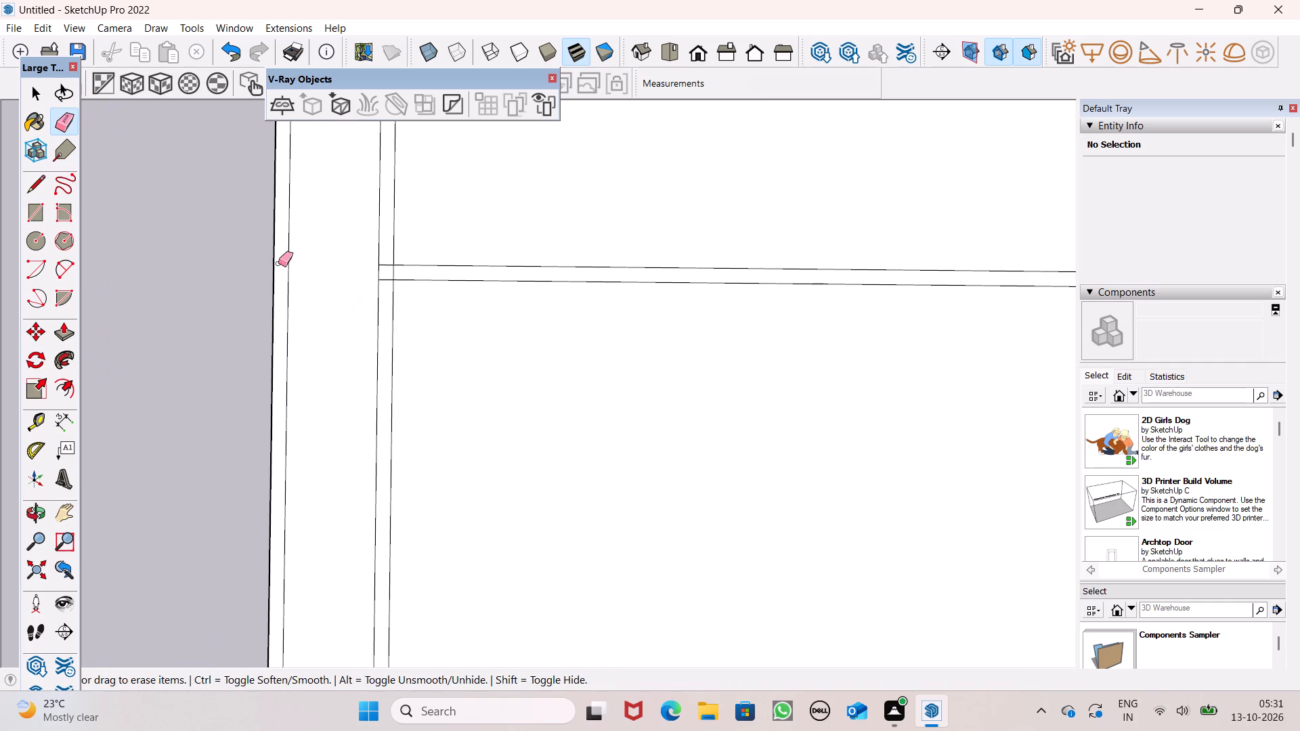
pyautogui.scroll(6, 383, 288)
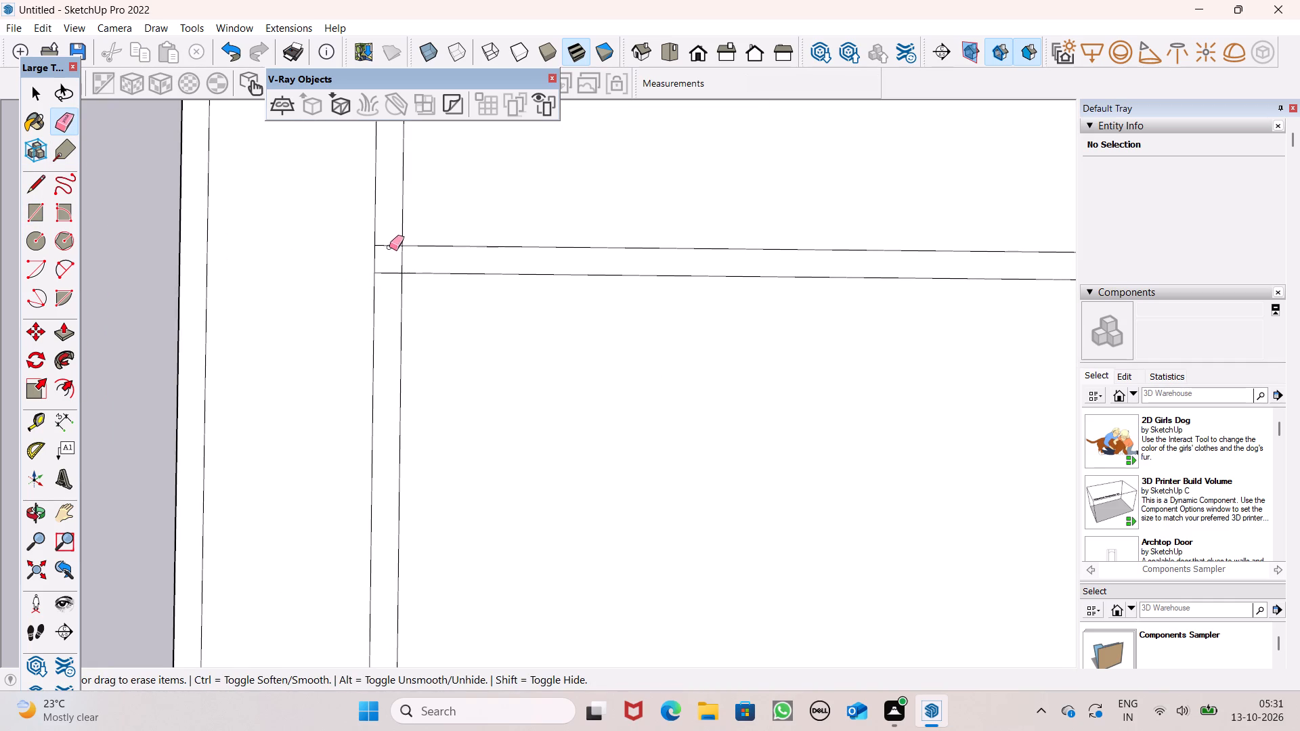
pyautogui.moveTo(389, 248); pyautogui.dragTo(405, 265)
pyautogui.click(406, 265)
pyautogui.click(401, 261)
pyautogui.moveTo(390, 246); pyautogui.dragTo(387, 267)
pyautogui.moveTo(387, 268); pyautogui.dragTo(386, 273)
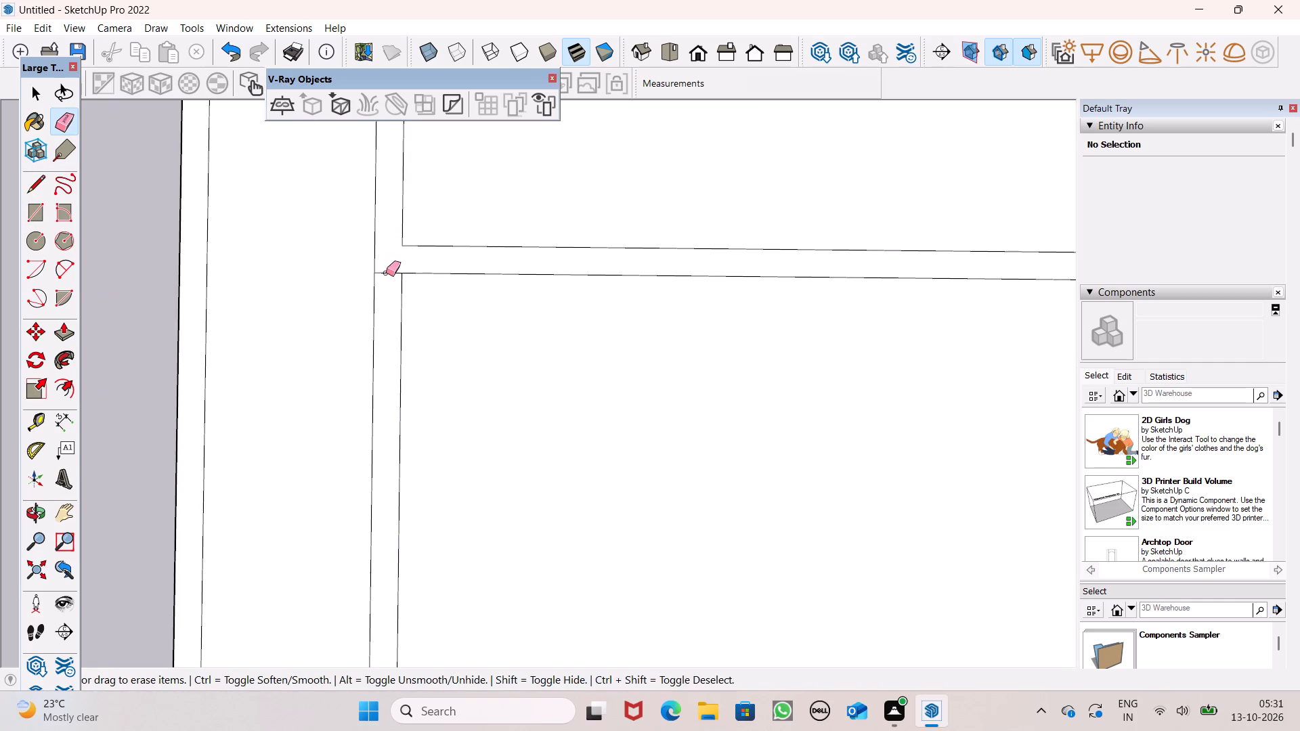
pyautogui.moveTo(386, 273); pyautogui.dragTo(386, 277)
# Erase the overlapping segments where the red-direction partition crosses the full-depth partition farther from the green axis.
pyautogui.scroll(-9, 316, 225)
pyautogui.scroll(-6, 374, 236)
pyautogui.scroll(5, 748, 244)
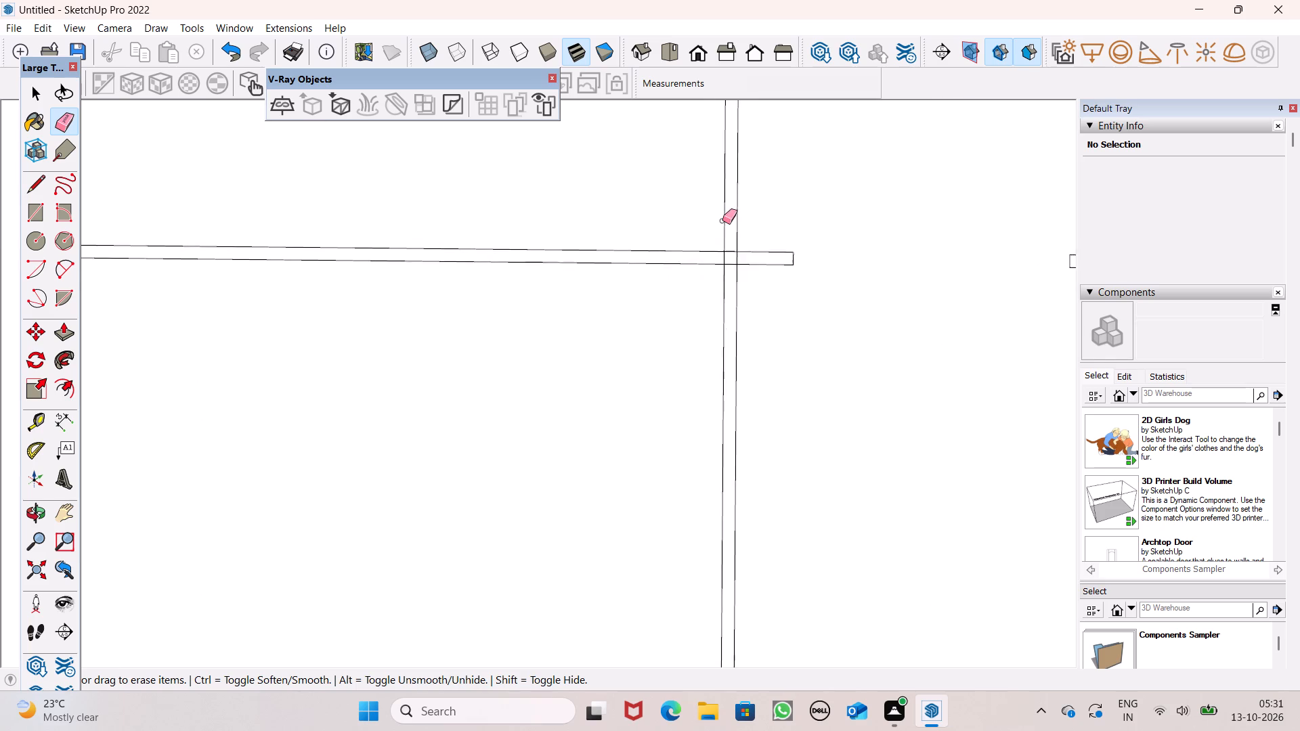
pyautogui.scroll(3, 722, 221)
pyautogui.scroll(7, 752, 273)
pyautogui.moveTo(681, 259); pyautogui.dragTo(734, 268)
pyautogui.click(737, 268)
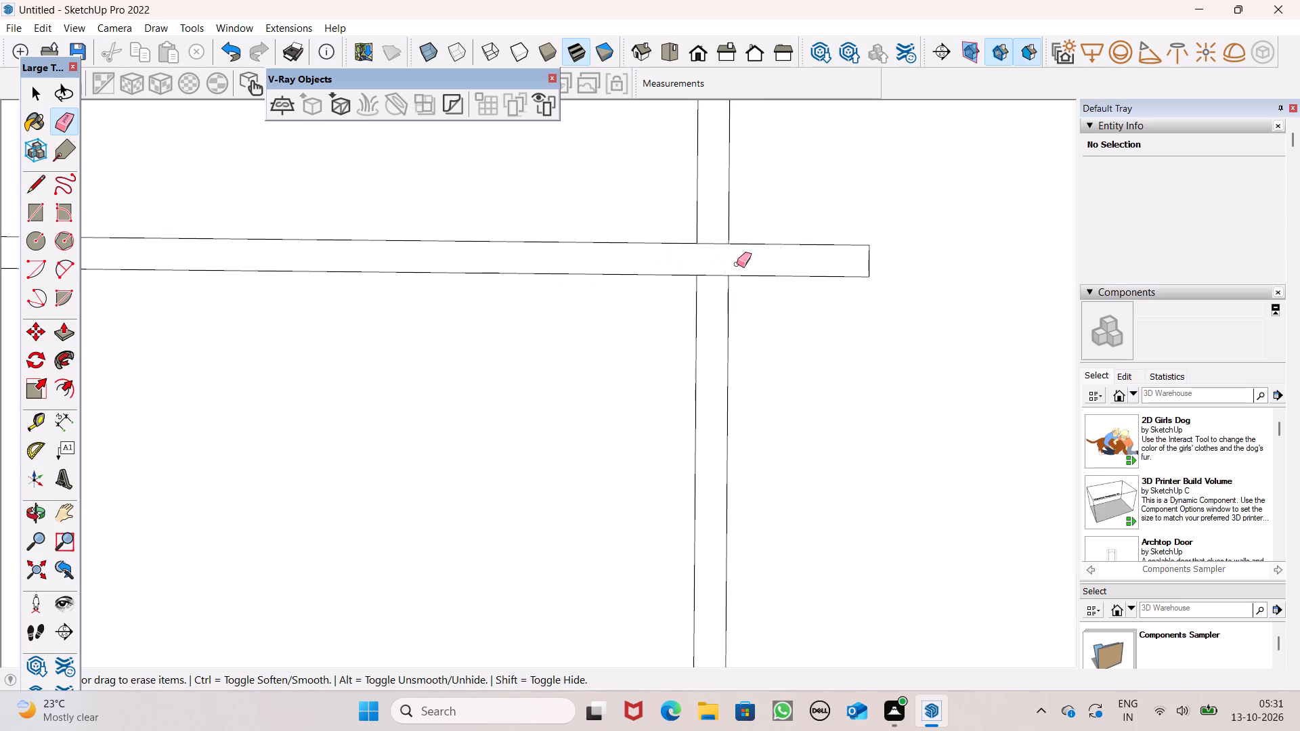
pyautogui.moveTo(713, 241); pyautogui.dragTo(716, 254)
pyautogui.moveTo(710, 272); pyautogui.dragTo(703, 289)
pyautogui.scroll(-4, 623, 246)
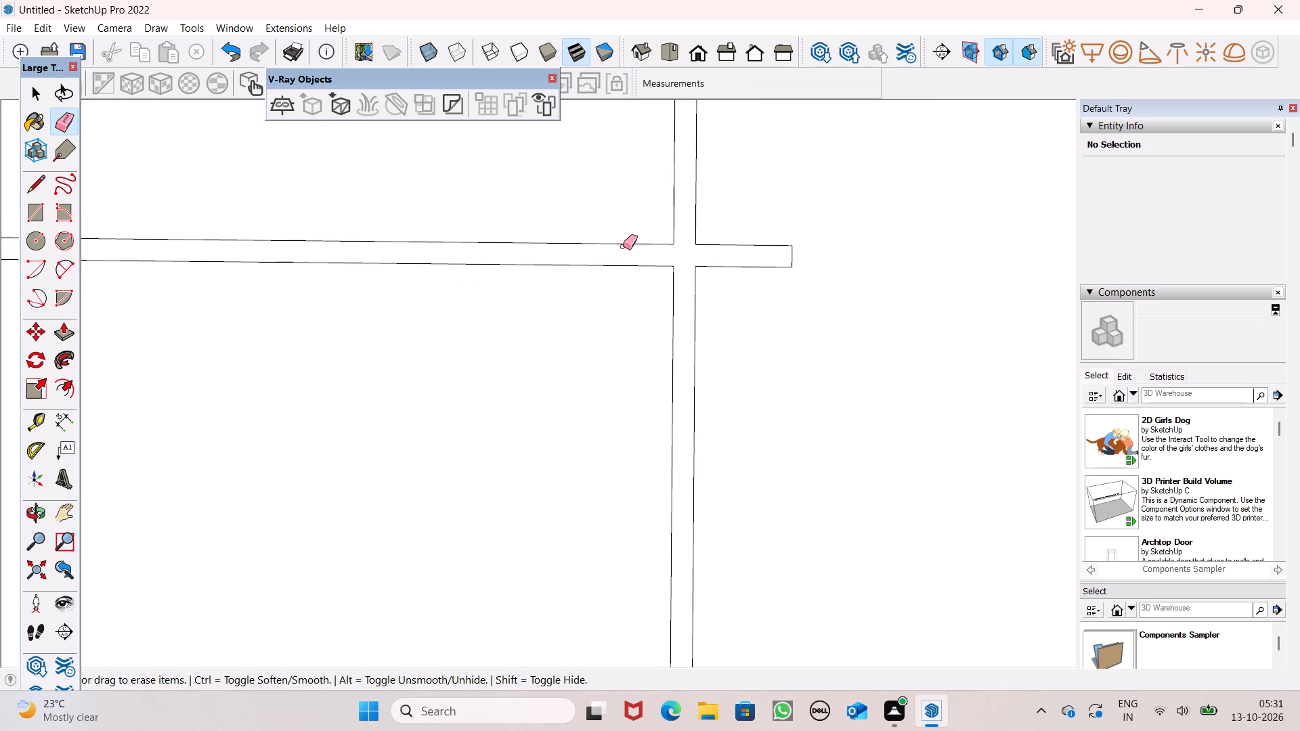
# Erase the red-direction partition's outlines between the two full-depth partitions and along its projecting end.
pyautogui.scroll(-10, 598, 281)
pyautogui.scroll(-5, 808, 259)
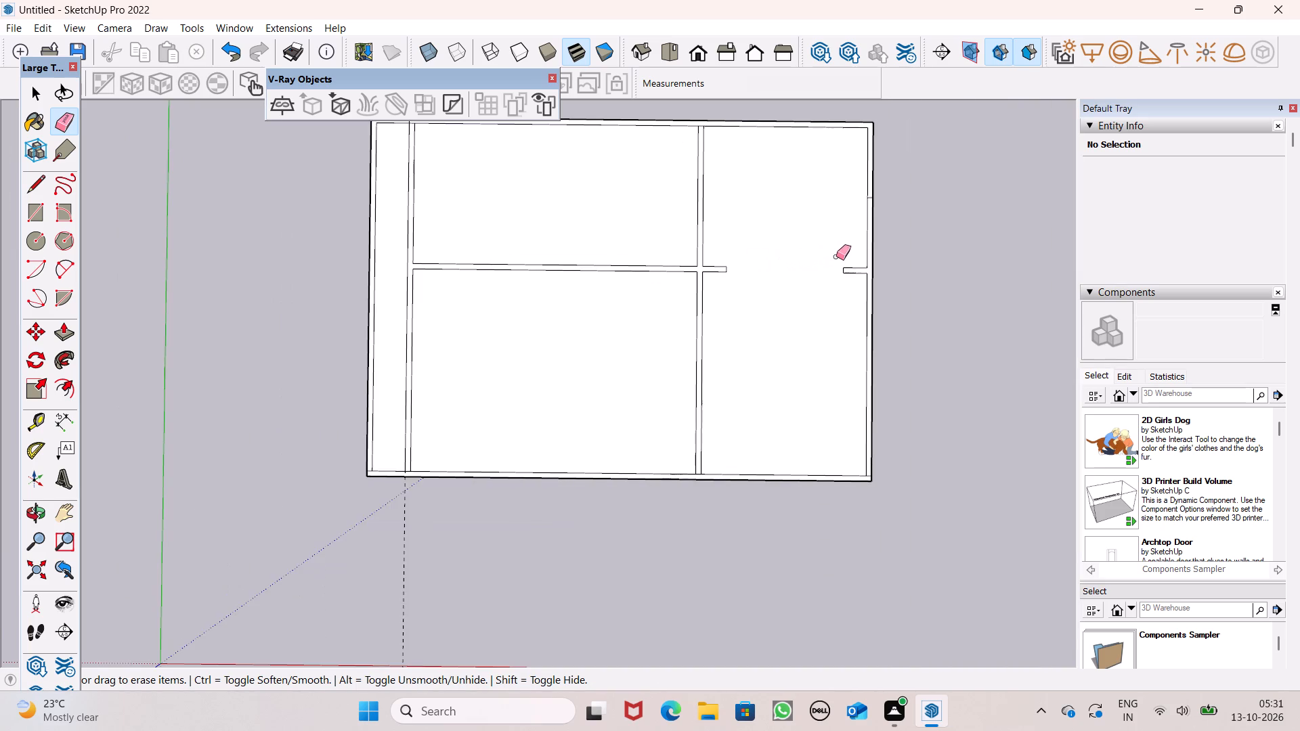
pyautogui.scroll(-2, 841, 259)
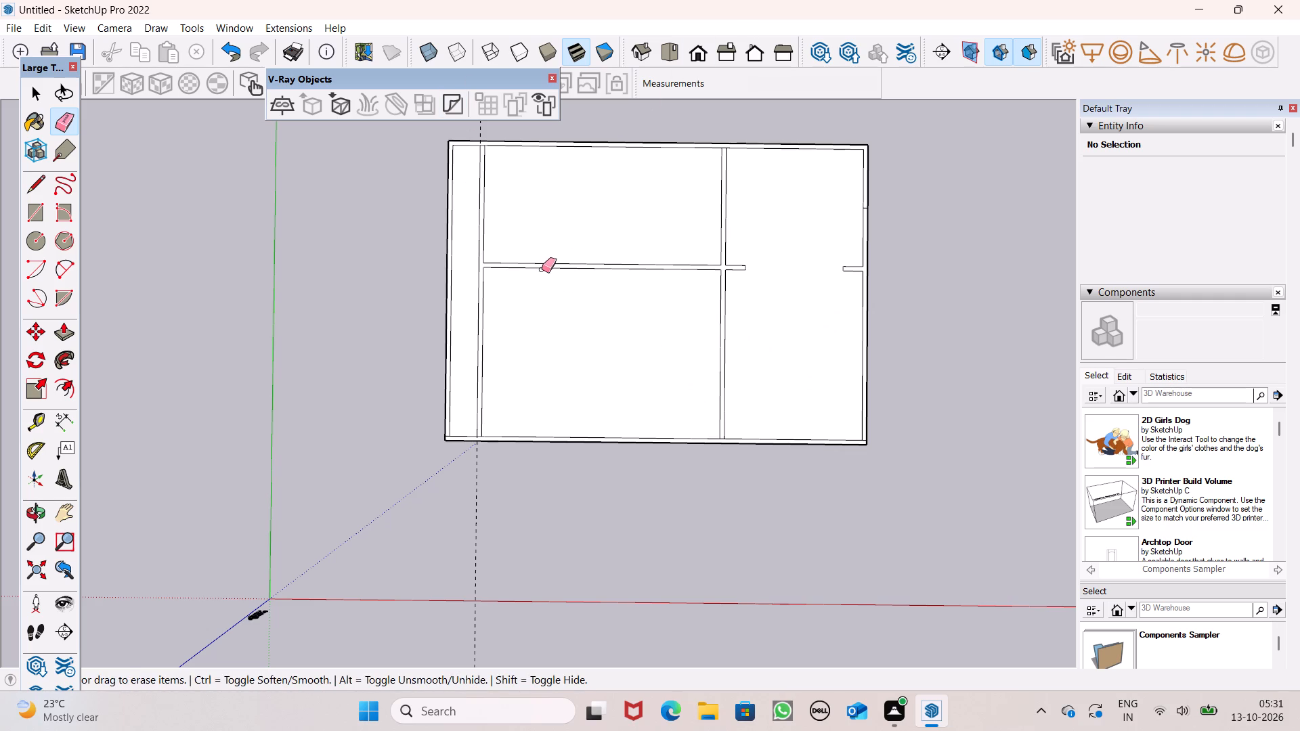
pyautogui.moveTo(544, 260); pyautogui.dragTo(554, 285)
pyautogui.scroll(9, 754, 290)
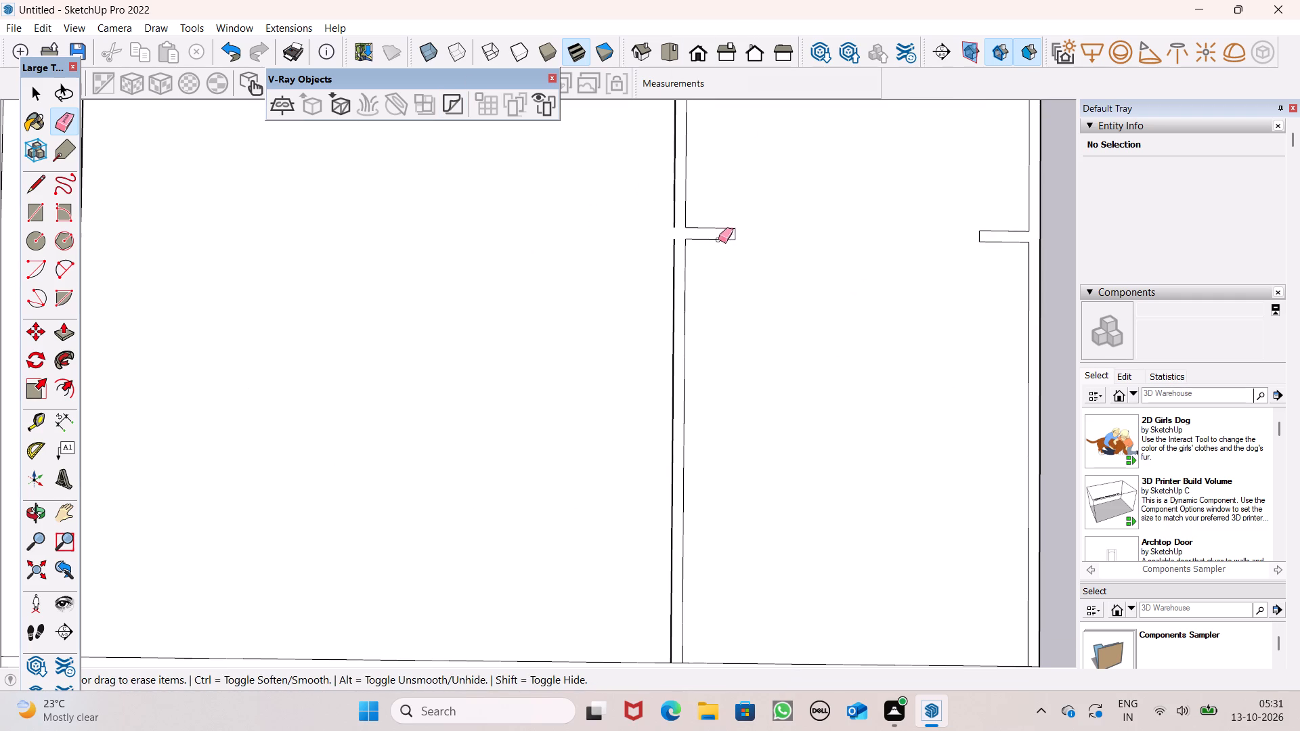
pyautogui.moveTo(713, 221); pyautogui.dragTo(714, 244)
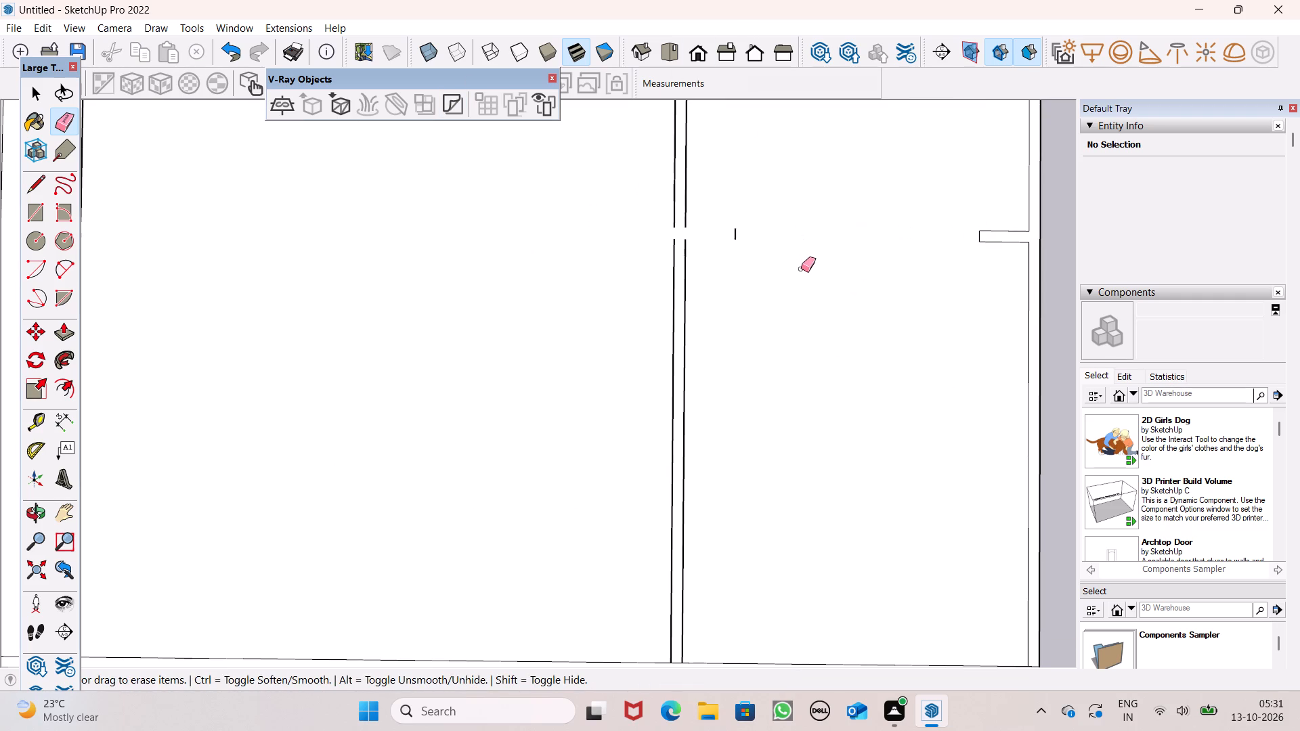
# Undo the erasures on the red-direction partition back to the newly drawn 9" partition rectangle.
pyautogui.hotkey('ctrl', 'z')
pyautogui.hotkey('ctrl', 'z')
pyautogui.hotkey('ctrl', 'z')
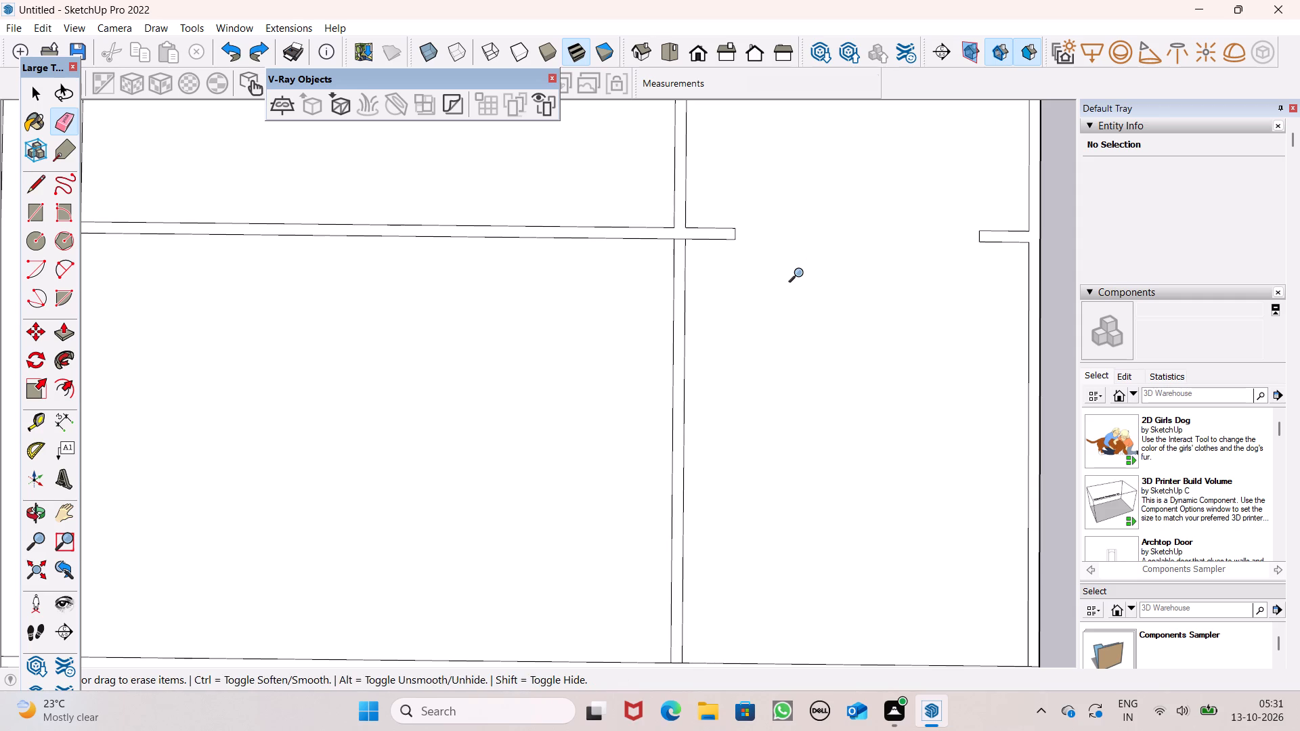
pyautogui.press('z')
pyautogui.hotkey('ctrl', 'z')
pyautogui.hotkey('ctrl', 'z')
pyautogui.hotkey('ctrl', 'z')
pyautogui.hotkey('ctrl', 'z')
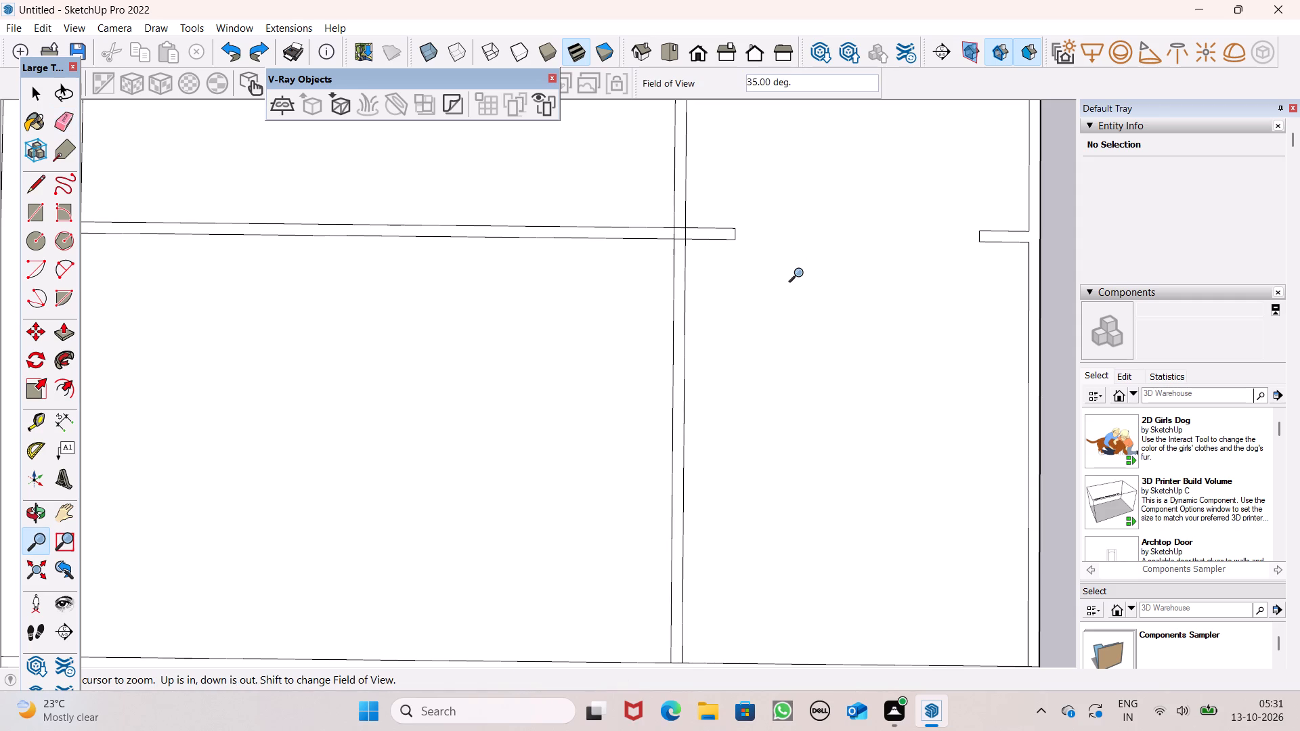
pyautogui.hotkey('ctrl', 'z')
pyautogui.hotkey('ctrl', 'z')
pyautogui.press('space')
# Erase both long edges of the red-direction partition between the two full-depth partitions.
pyautogui.scroll(-10, 804, 244)
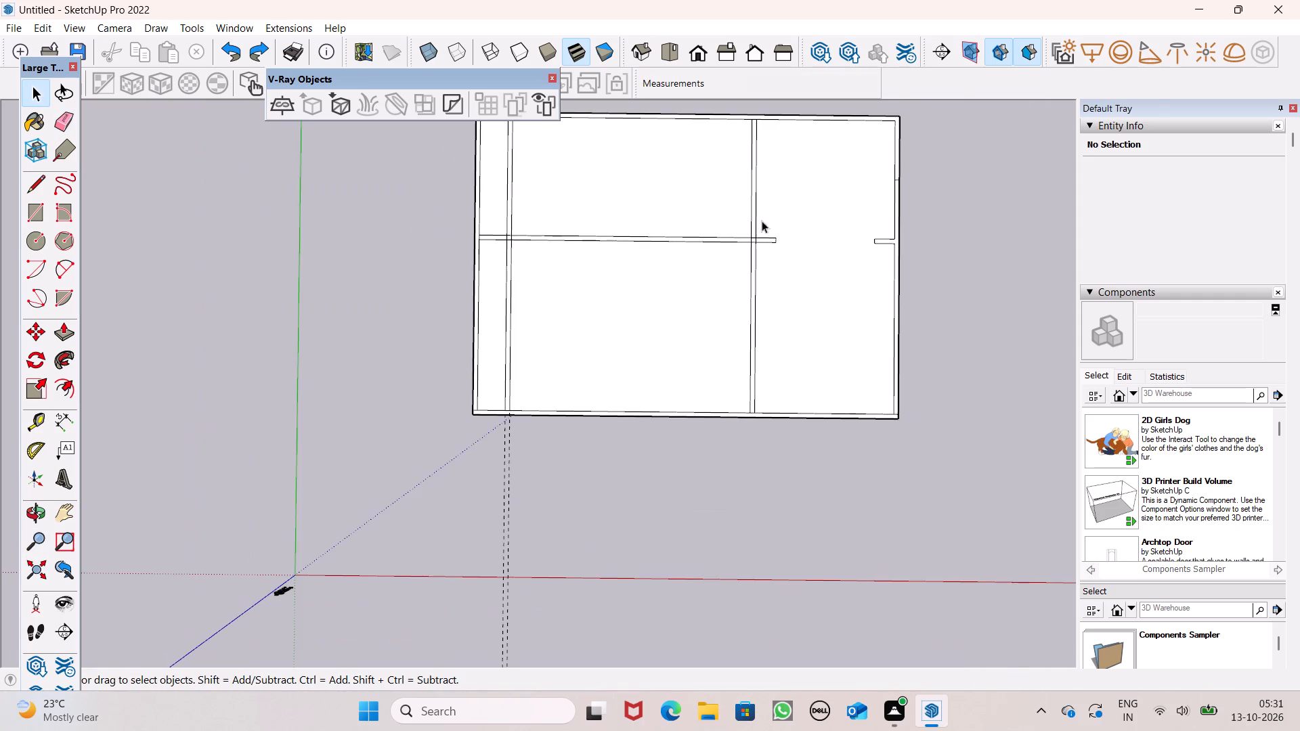
pyautogui.scroll(5, 685, 225)
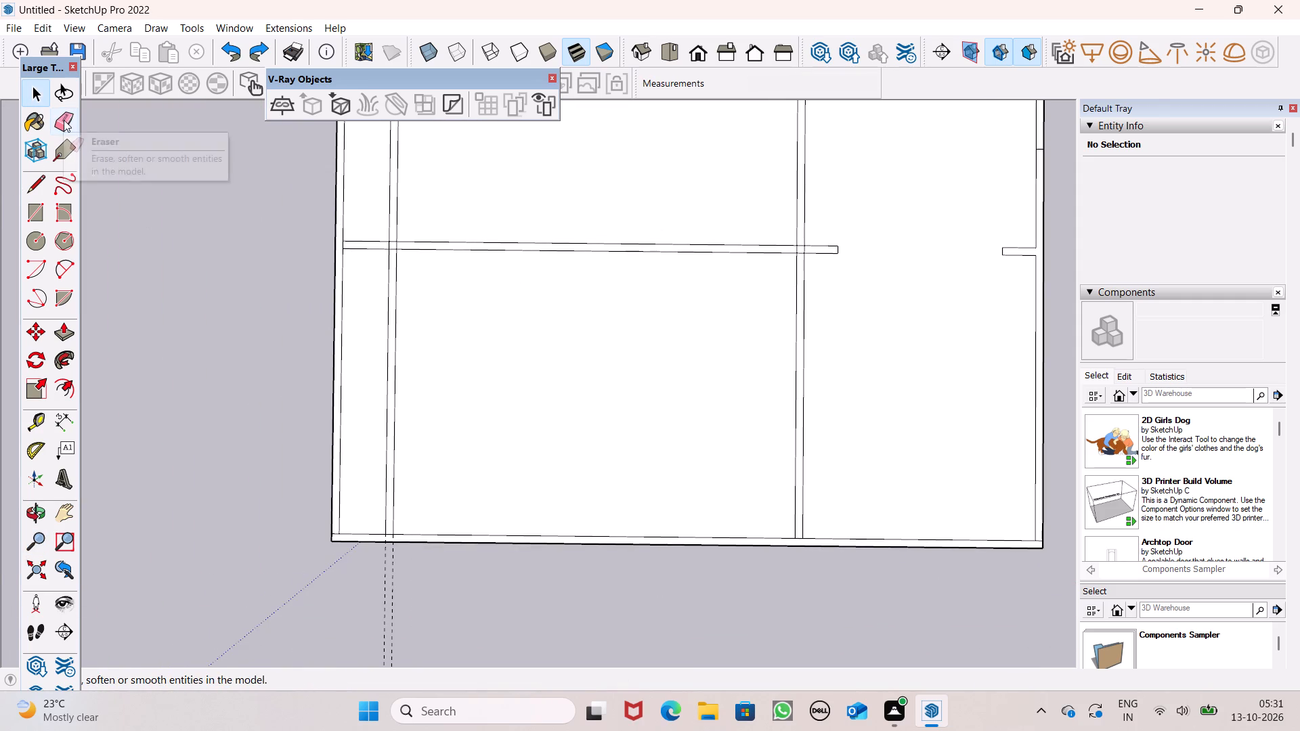
pyautogui.click(64, 120)
pyautogui.moveTo(515, 241); pyautogui.dragTo(520, 252)
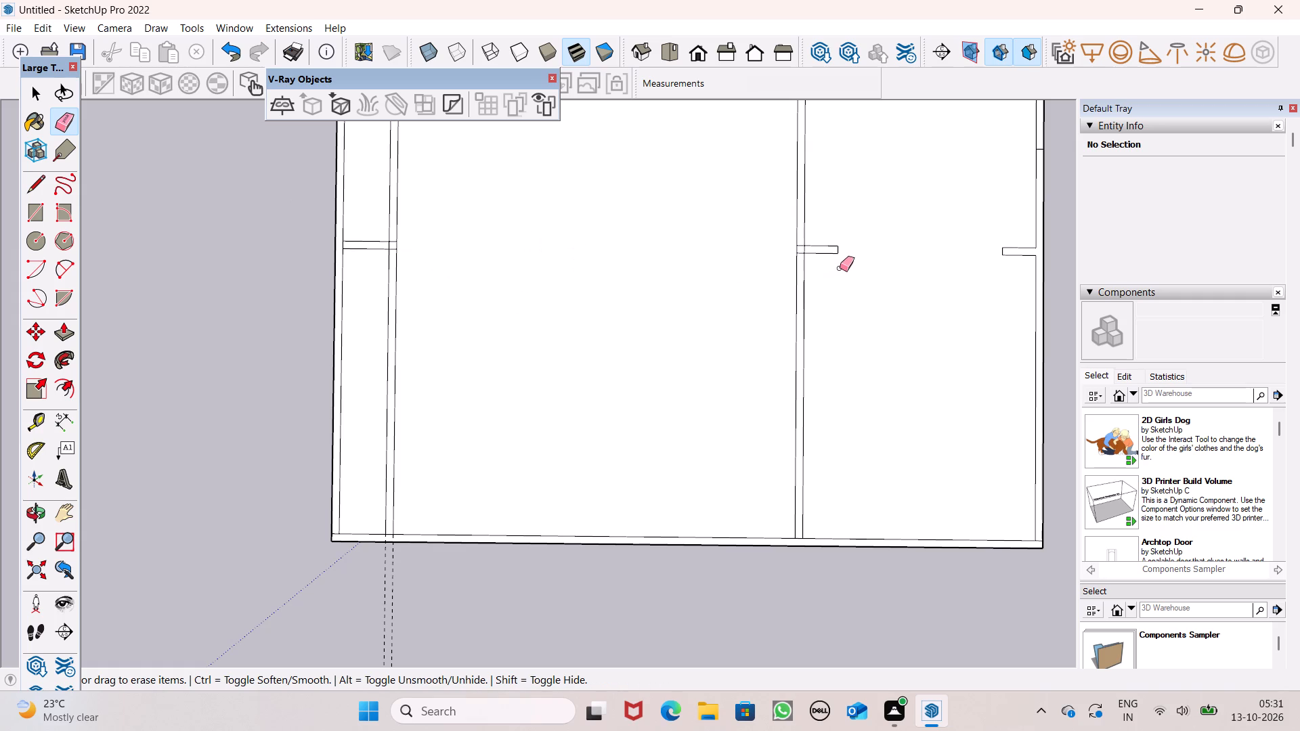
# Erase the red-direction partition's projecting end and its crossing segments inside the full-depth partition farther from the green axis.
pyautogui.click(817, 246)
pyautogui.moveTo(820, 253); pyautogui.dragTo(823, 264)
pyautogui.scroll(5, 1111, 280)
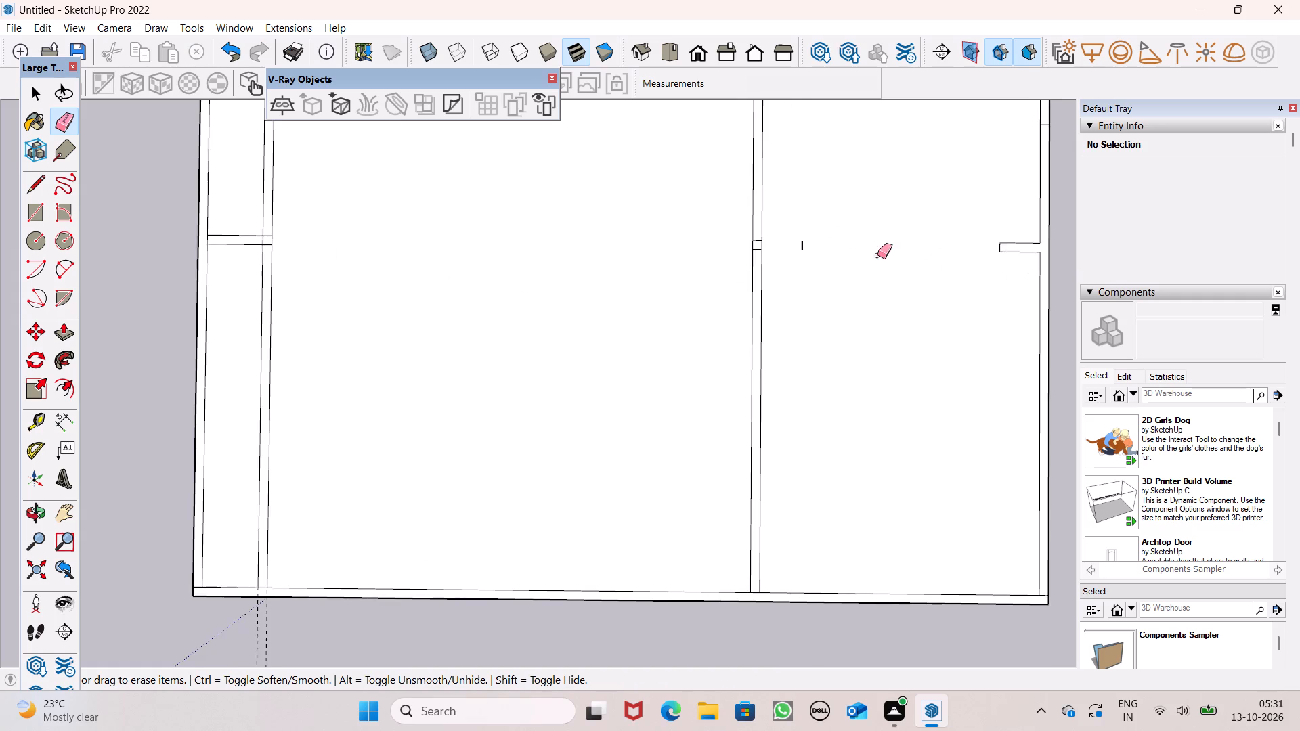
pyautogui.scroll(6, 827, 245)
pyautogui.click(819, 246)
pyautogui.click(815, 244)
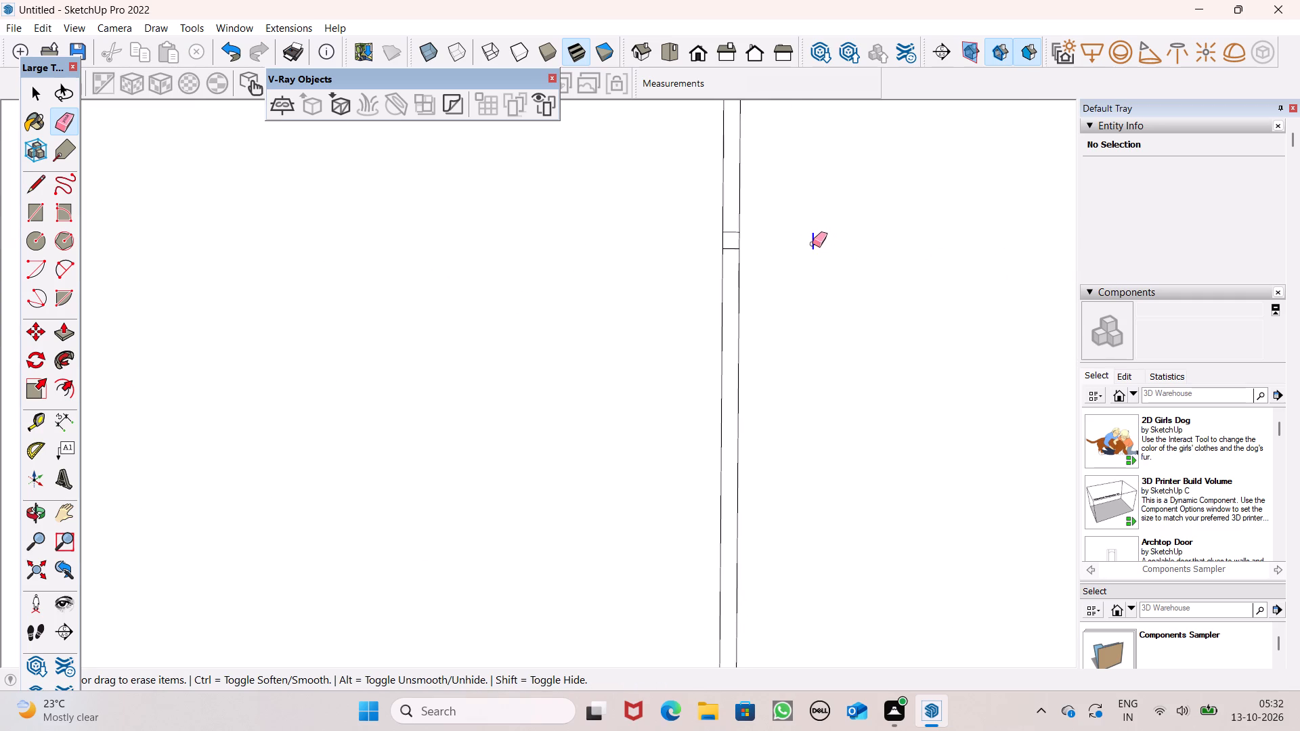
pyautogui.scroll(8, 748, 234)
pyautogui.moveTo(703, 223); pyautogui.dragTo(707, 240)
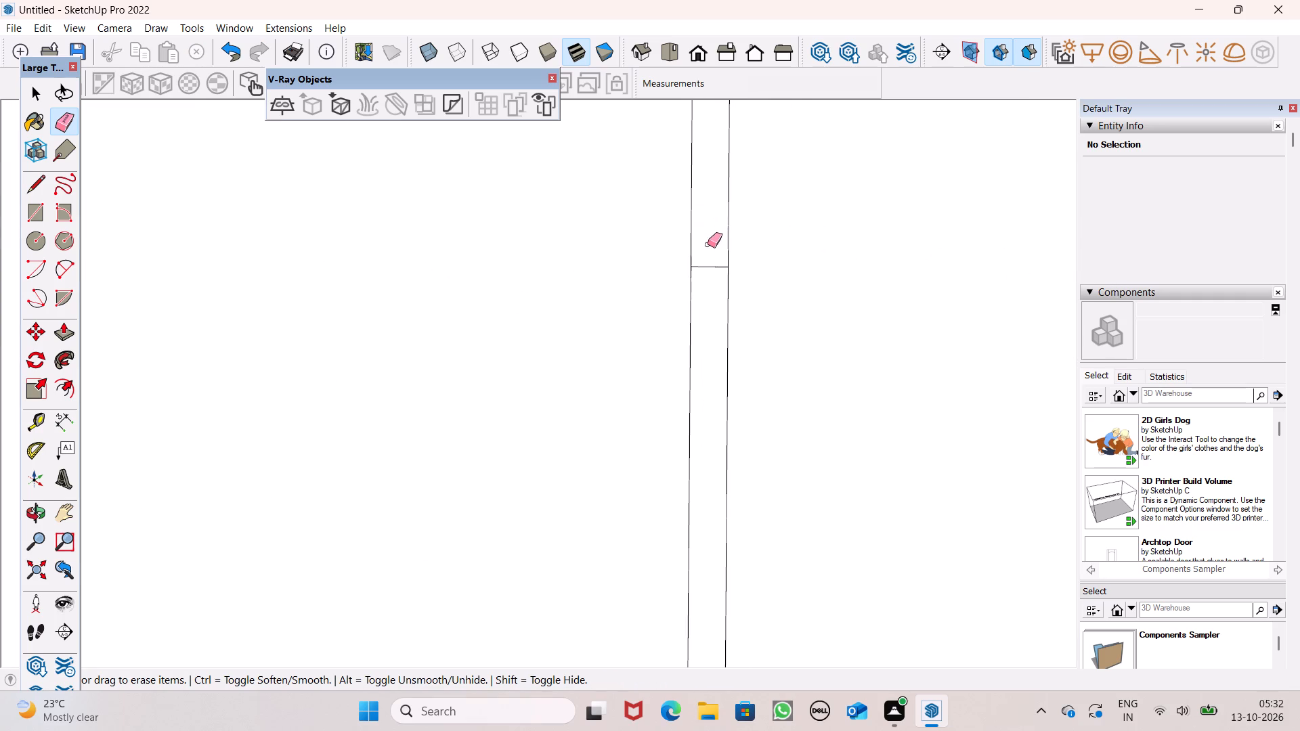
pyautogui.moveTo(713, 267); pyautogui.dragTo(715, 284)
# Erase the red-direction partition's remaining lines between the green-axis-side outer wall and the new partition, including those crossing the new partition.
pyautogui.scroll(-19, 842, 239)
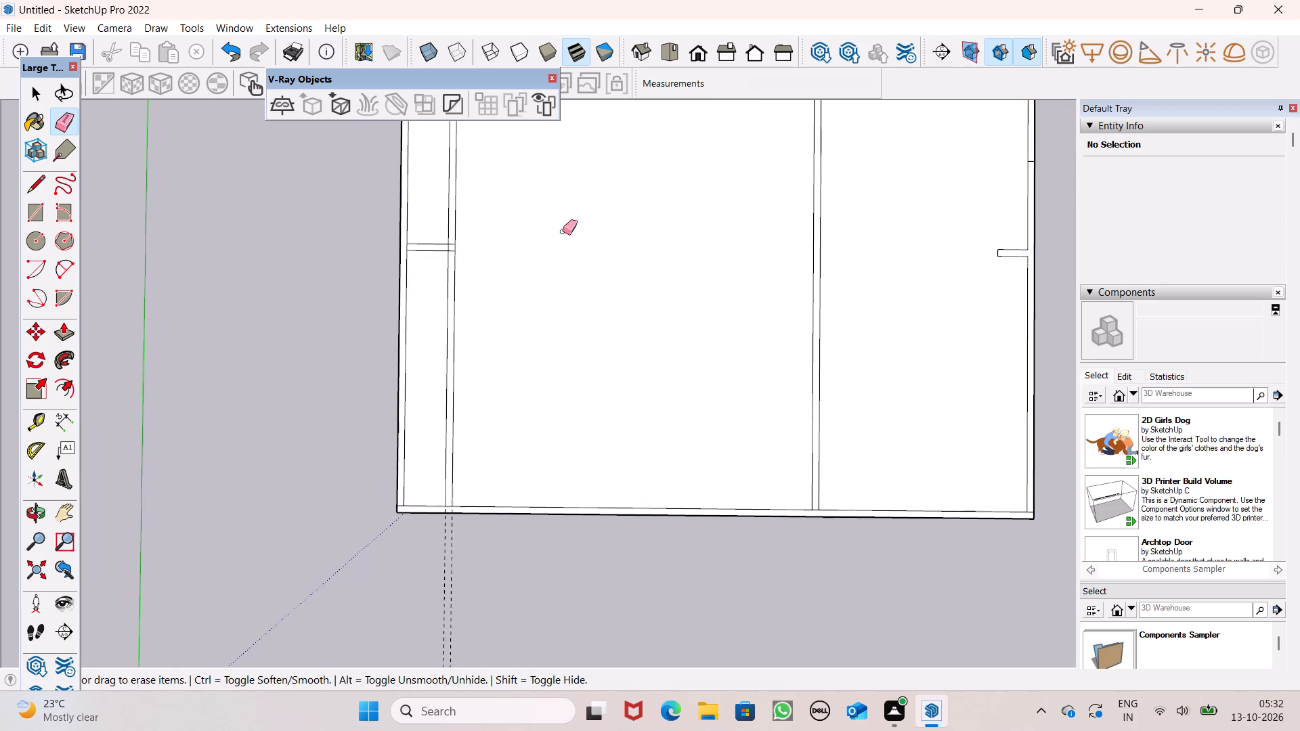
pyautogui.scroll(14, 439, 246)
pyautogui.moveTo(414, 223); pyautogui.dragTo(416, 249)
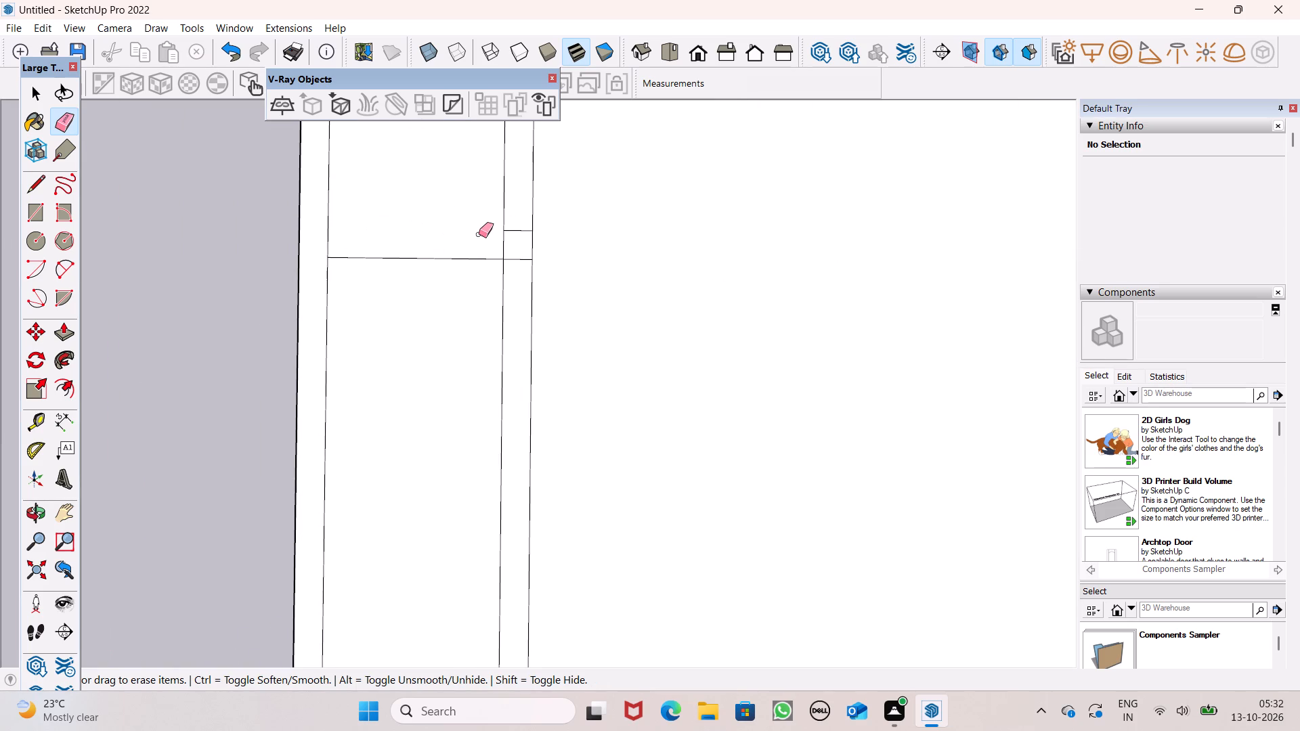
pyautogui.moveTo(462, 251); pyautogui.dragTo(459, 267)
pyautogui.scroll(11, 548, 251)
pyautogui.moveTo(469, 182); pyautogui.dragTo(469, 203)
pyautogui.moveTo(469, 265); pyautogui.dragTo(467, 289)
pyautogui.scroll(-7, 406, 216)
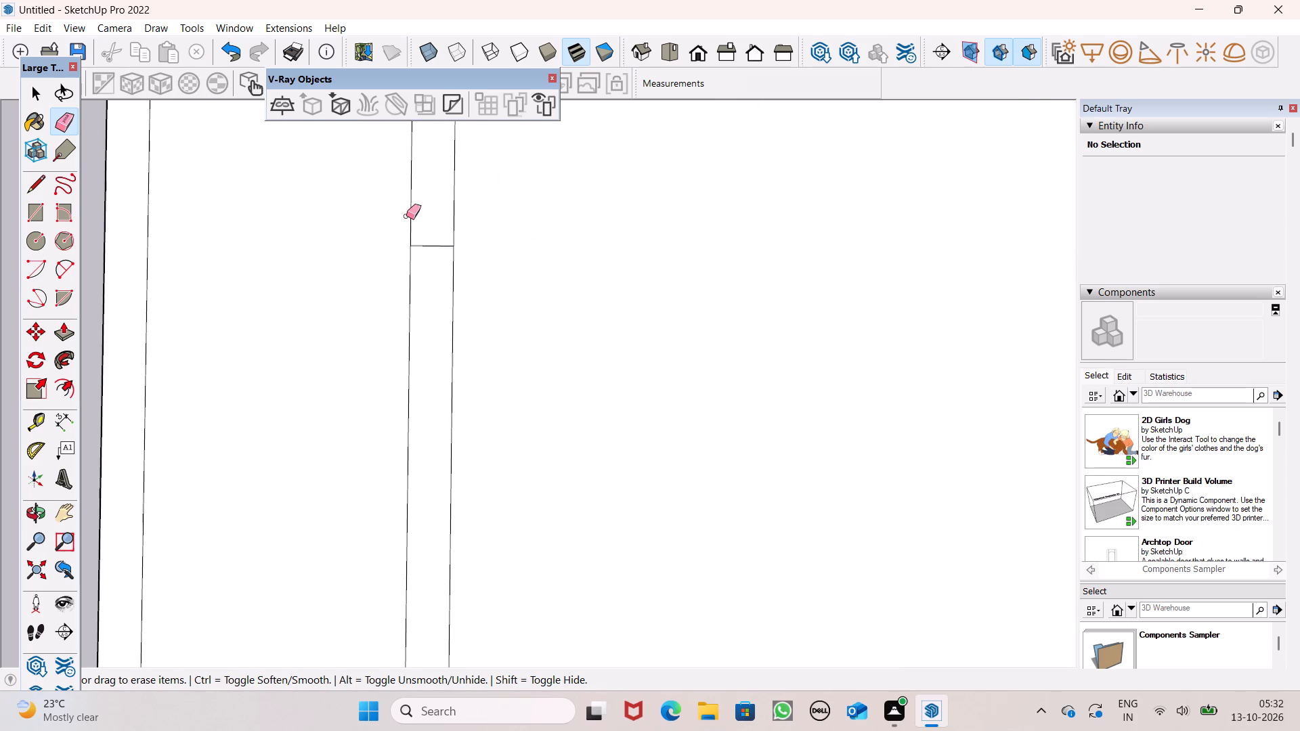
pyautogui.scroll(-2, 406, 216)
pyautogui.moveTo(416, 239); pyautogui.dragTo(418, 252)
# Draw a 9" line closing the gap in the outer wall's inner edge at the base of the leftover partition stub.
pyautogui.scroll(-11, 368, 223)
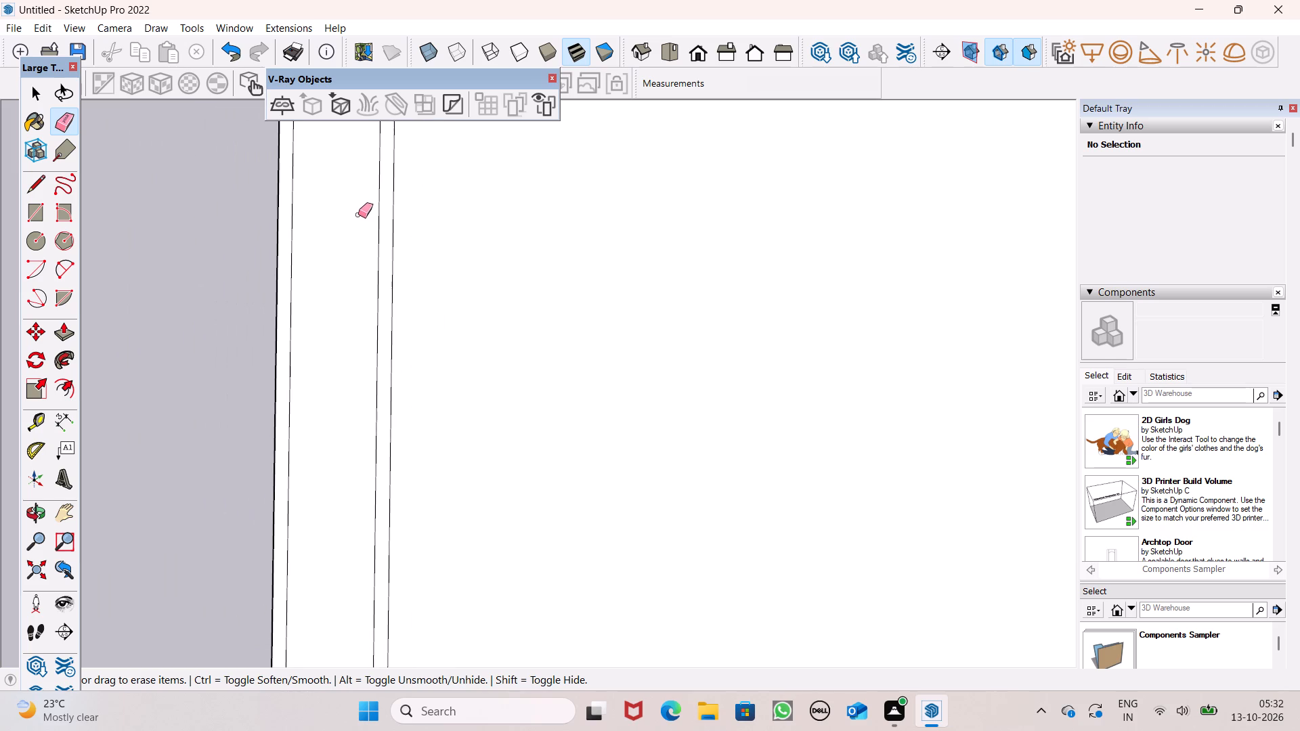
pyautogui.scroll(-10, 358, 217)
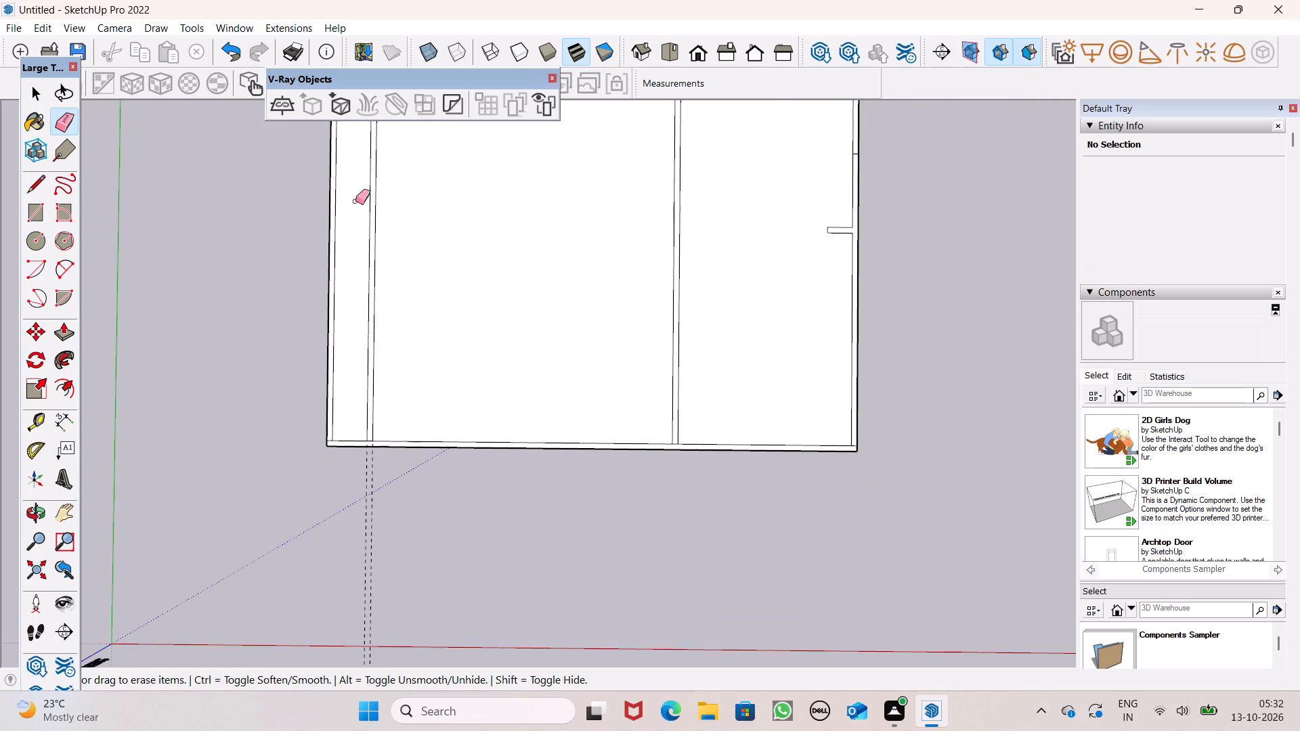
pyautogui.click(32, 179)
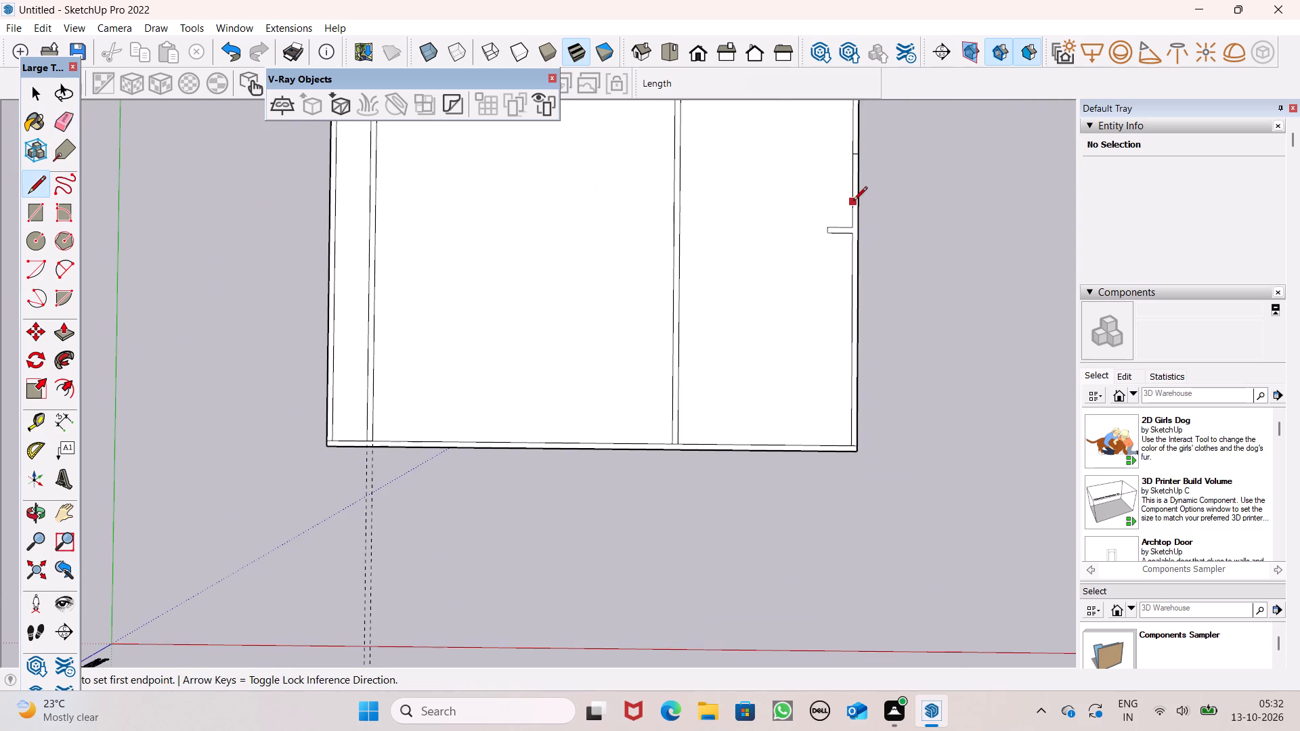
pyautogui.scroll(12, 853, 202)
pyautogui.click(857, 257)
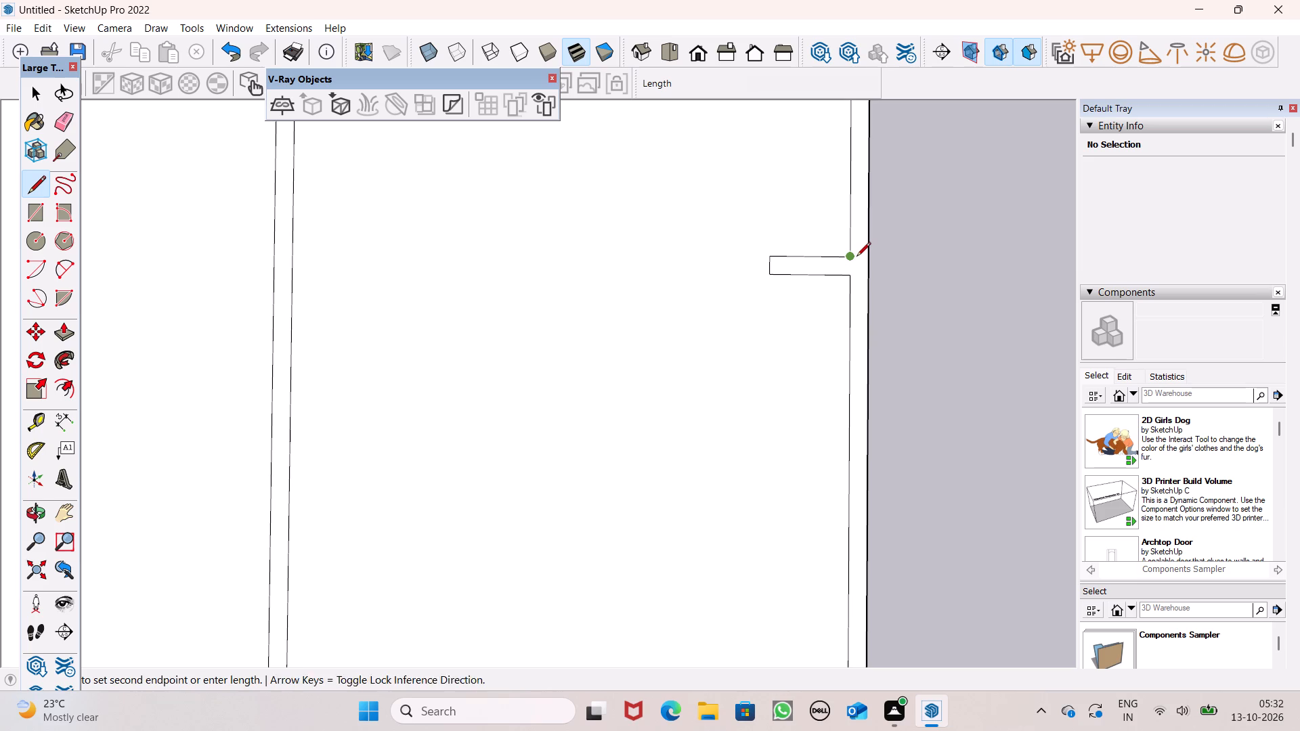
pyautogui.click(850, 281)
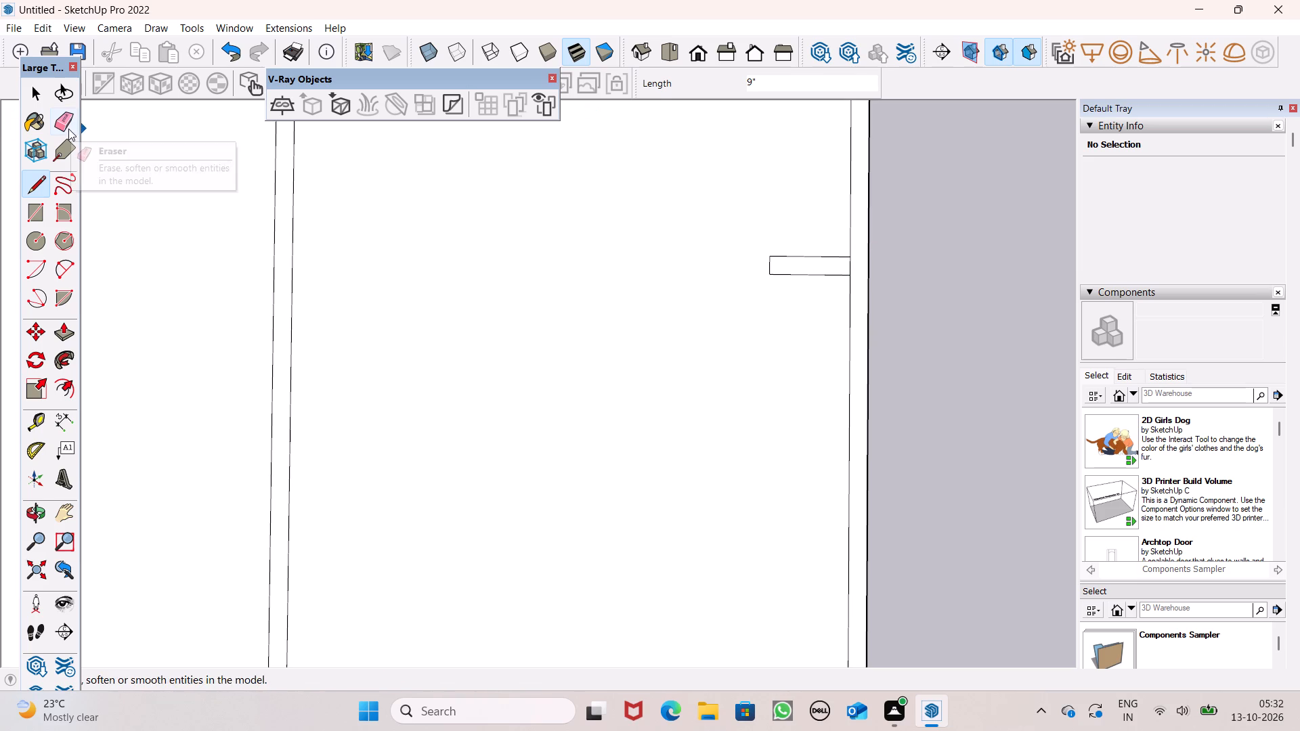
# Erase the remaining edges of the partition stub on the outer wall farthest from the green axis.
pyautogui.click(68, 128)
pyautogui.moveTo(790, 261); pyautogui.dragTo(795, 281)
pyautogui.moveTo(779, 256); pyautogui.dragTo(767, 267)
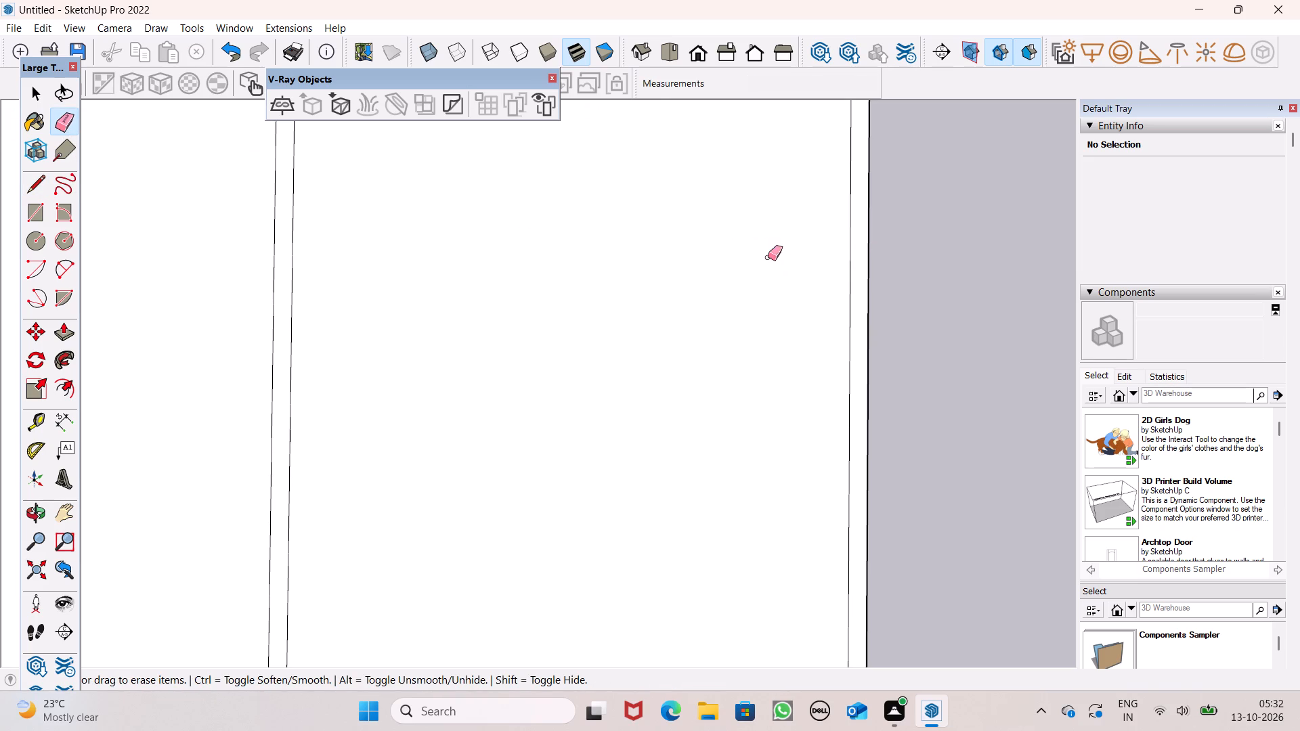
pyautogui.moveTo(770, 259); pyautogui.dragTo(768, 269)
pyautogui.scroll(-18, 880, 244)
pyautogui.press('space')
# Erase the short leftover line crossing the outer wall farthest from the green axis.
pyautogui.scroll(1, 678, 308)
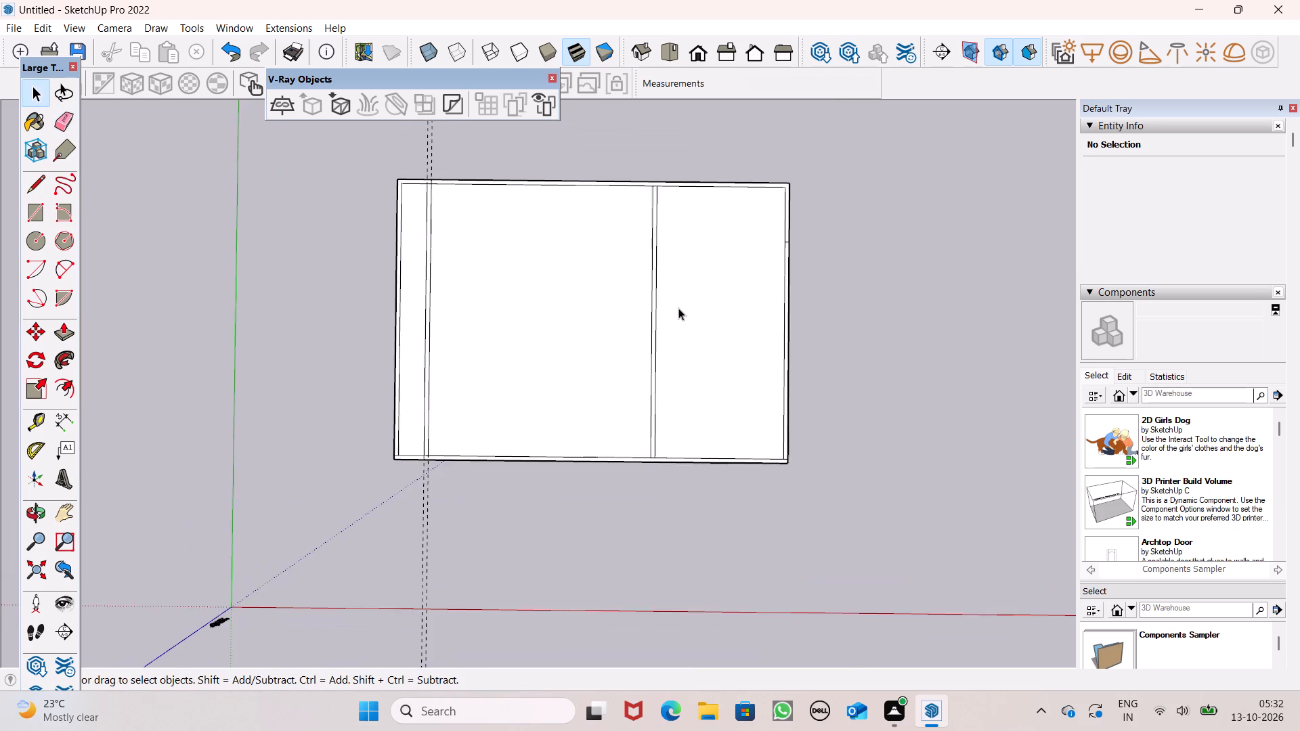
pyautogui.scroll(2, 508, 175)
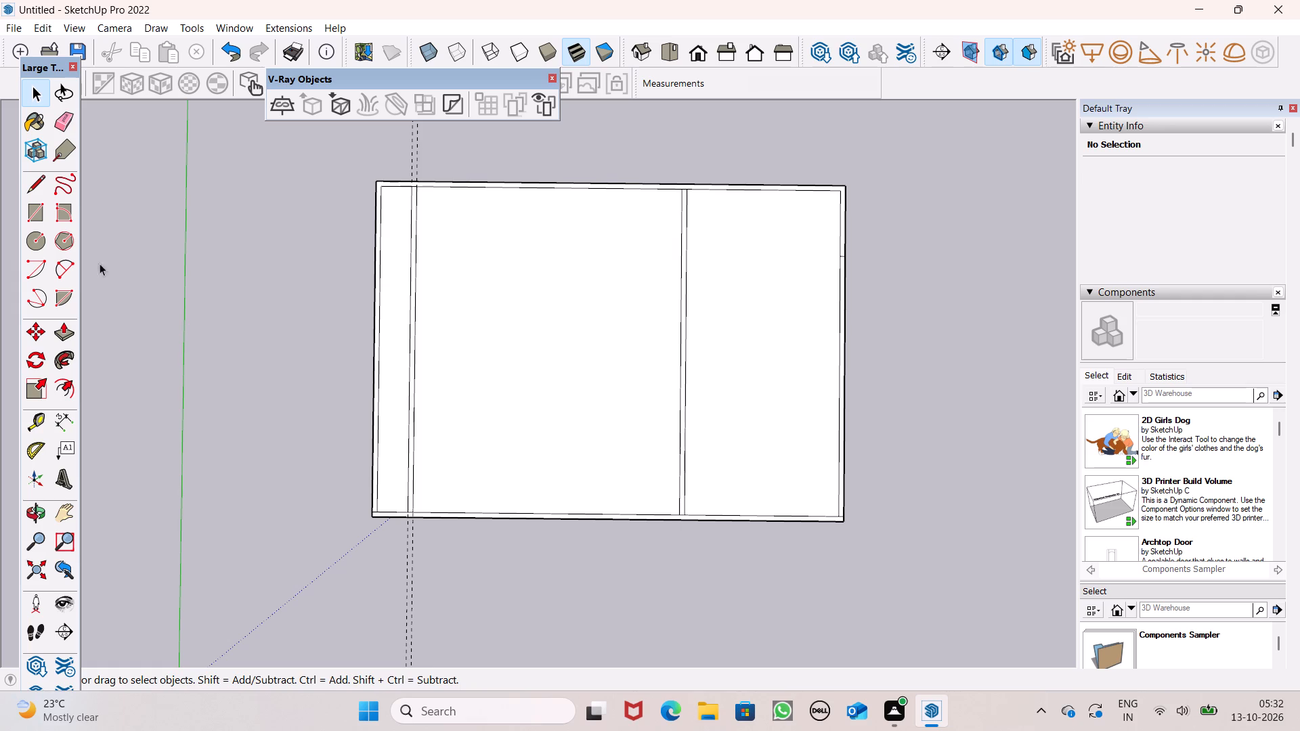
pyautogui.click(35, 421)
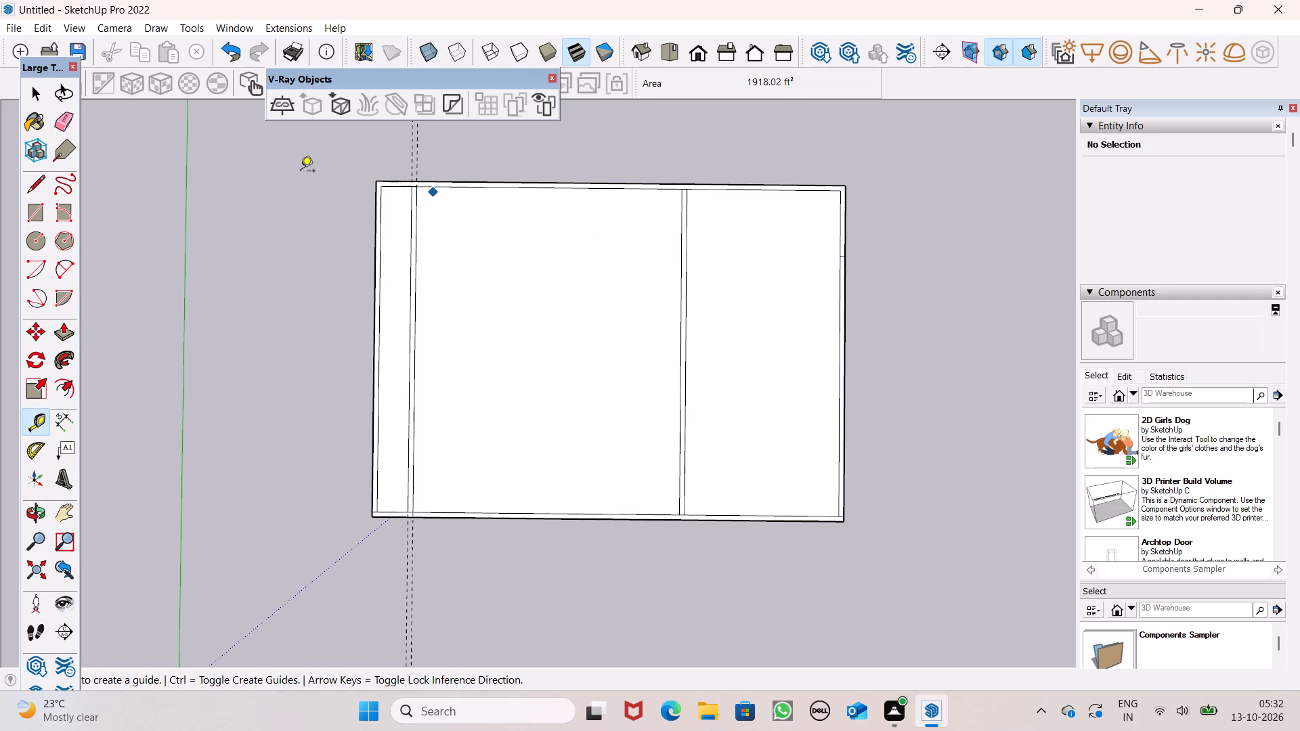
pyautogui.click(55, 125)
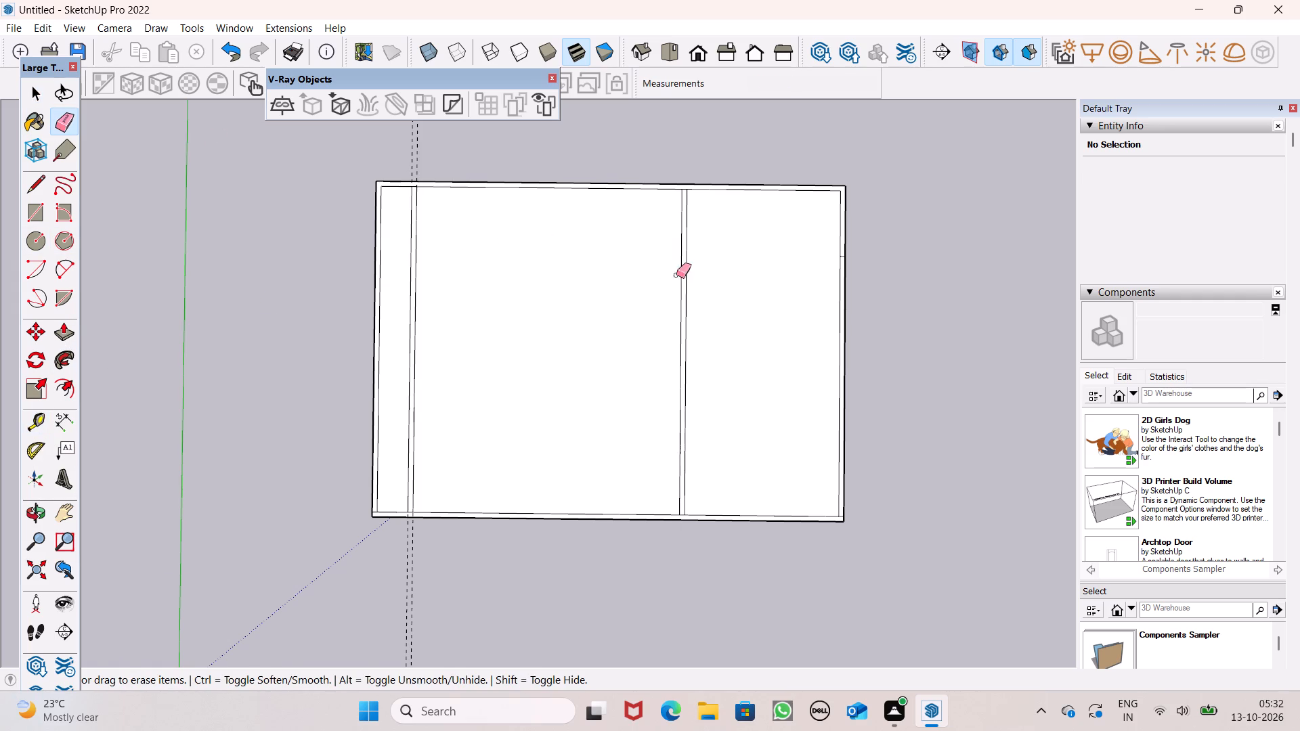
pyautogui.scroll(8, 816, 282)
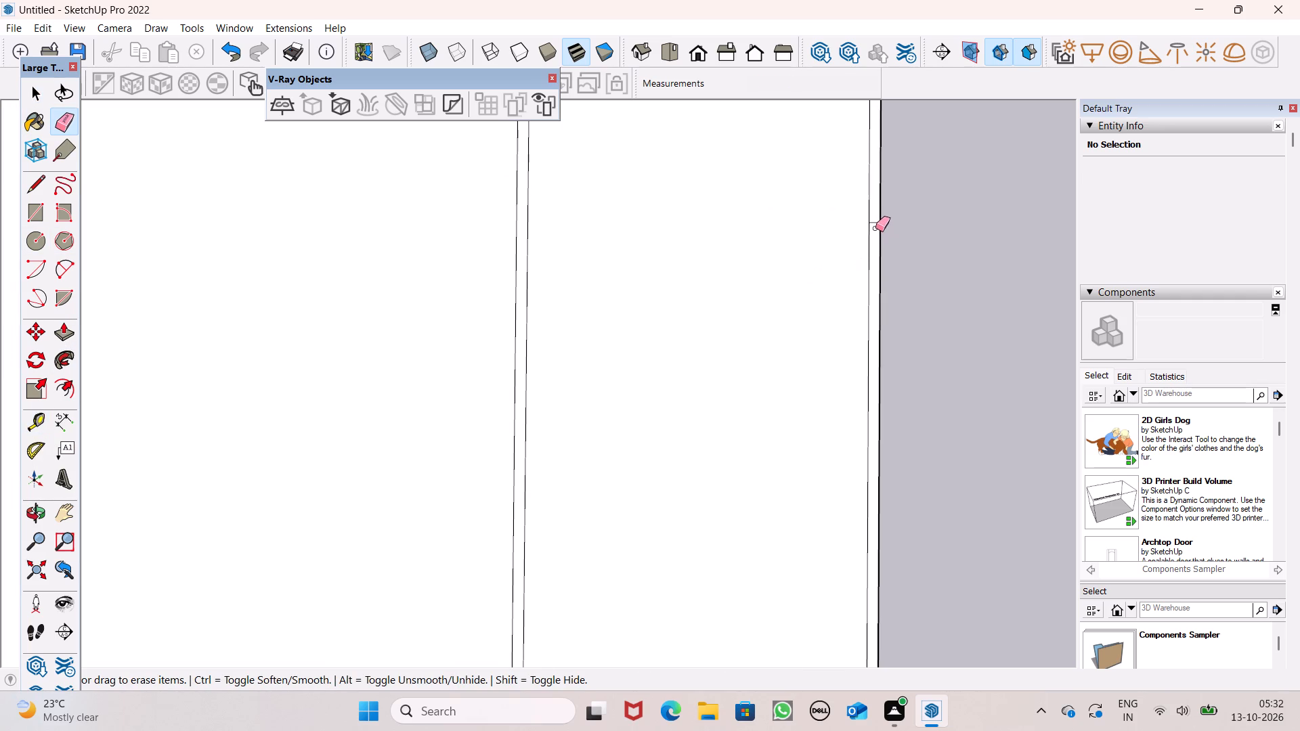
pyautogui.click(875, 228)
pyautogui.click(874, 221)
pyautogui.scroll(-5, 518, 260)
pyautogui.moveTo(547, 405); pyautogui.dragTo(558, 72, button='middle')
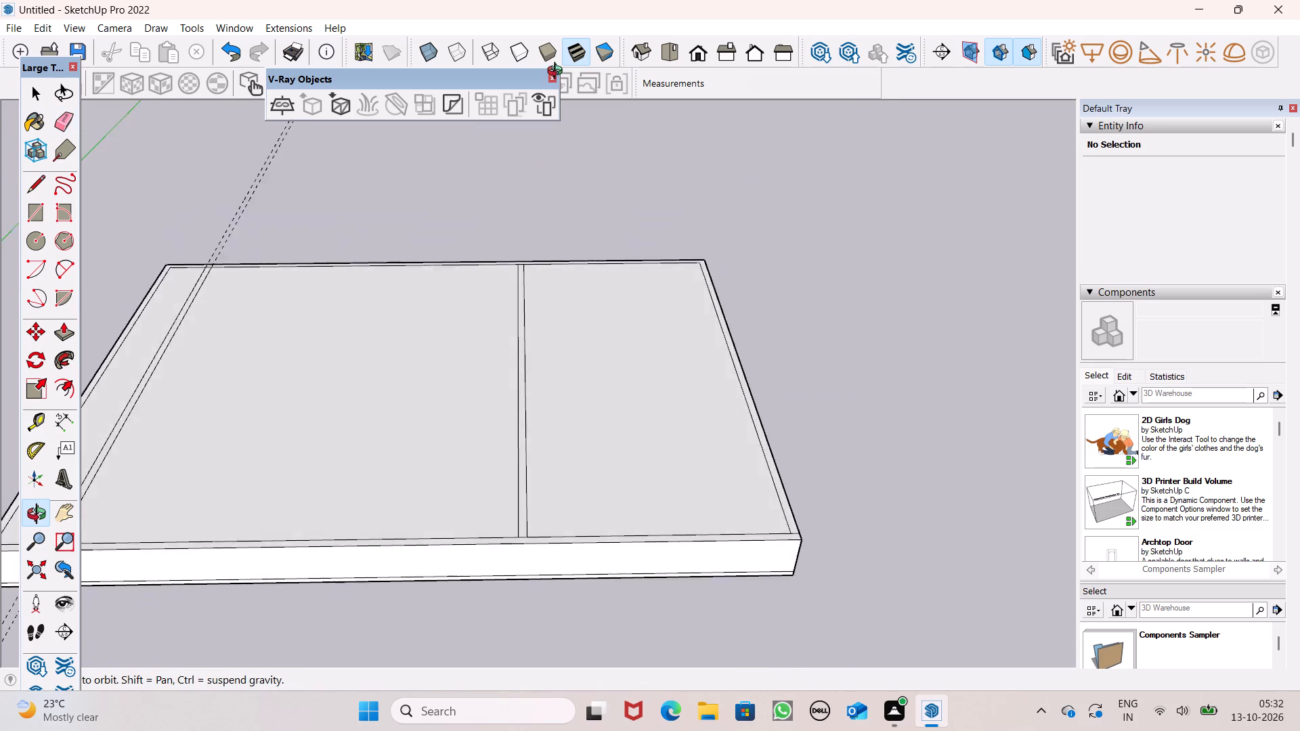
pyautogui.moveTo(558, 72); pyautogui.dragTo(563, 461, button='middle')
# Place a red-direction guide about 4' 9" inside the inner edge of the outer wall farthest from the red axis.
pyautogui.scroll(-3, 226, 234)
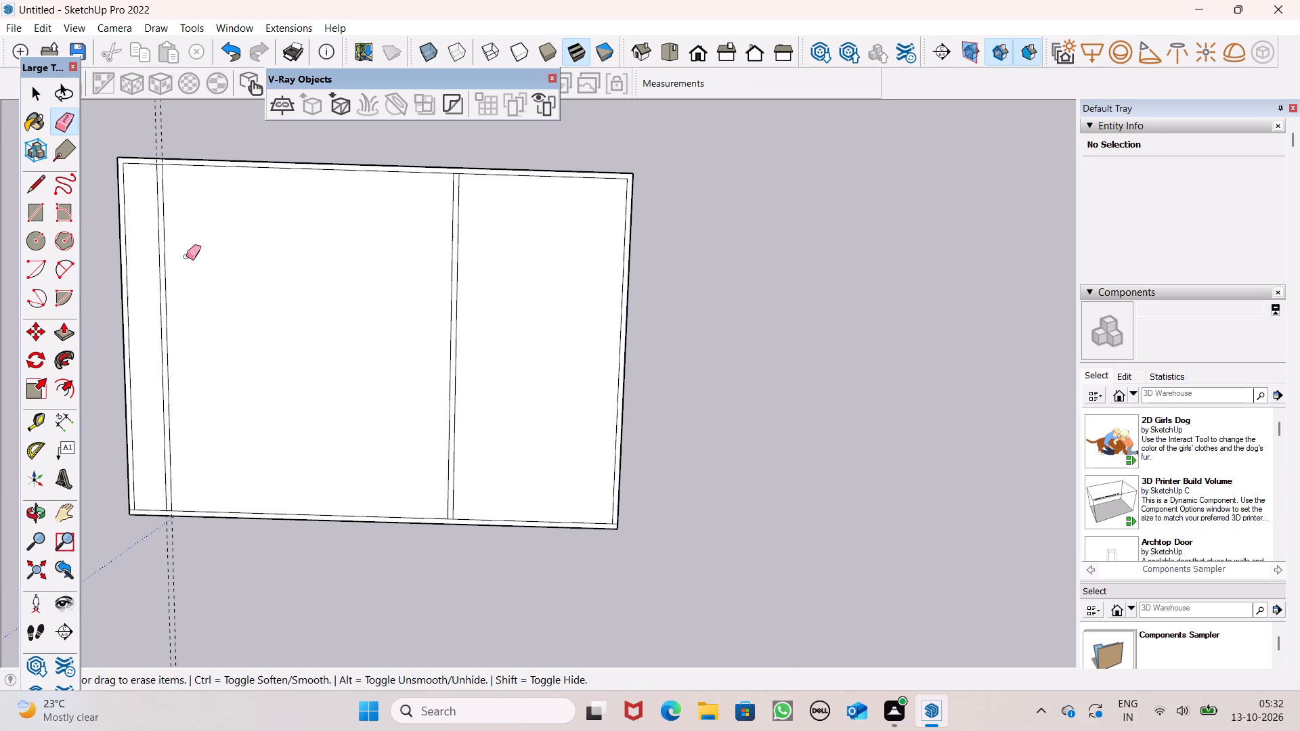
pyautogui.click(27, 426)
pyautogui.scroll(-3, 458, 164)
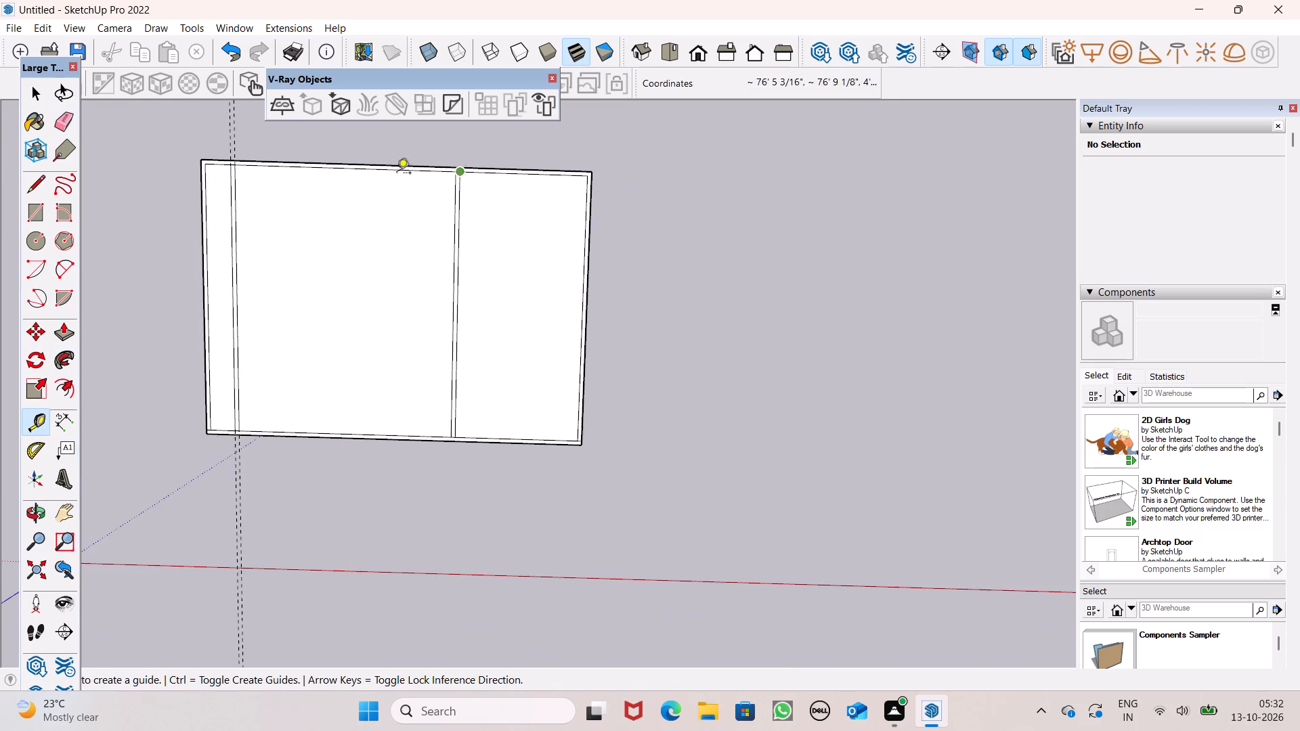
pyautogui.scroll(9, 186, 181)
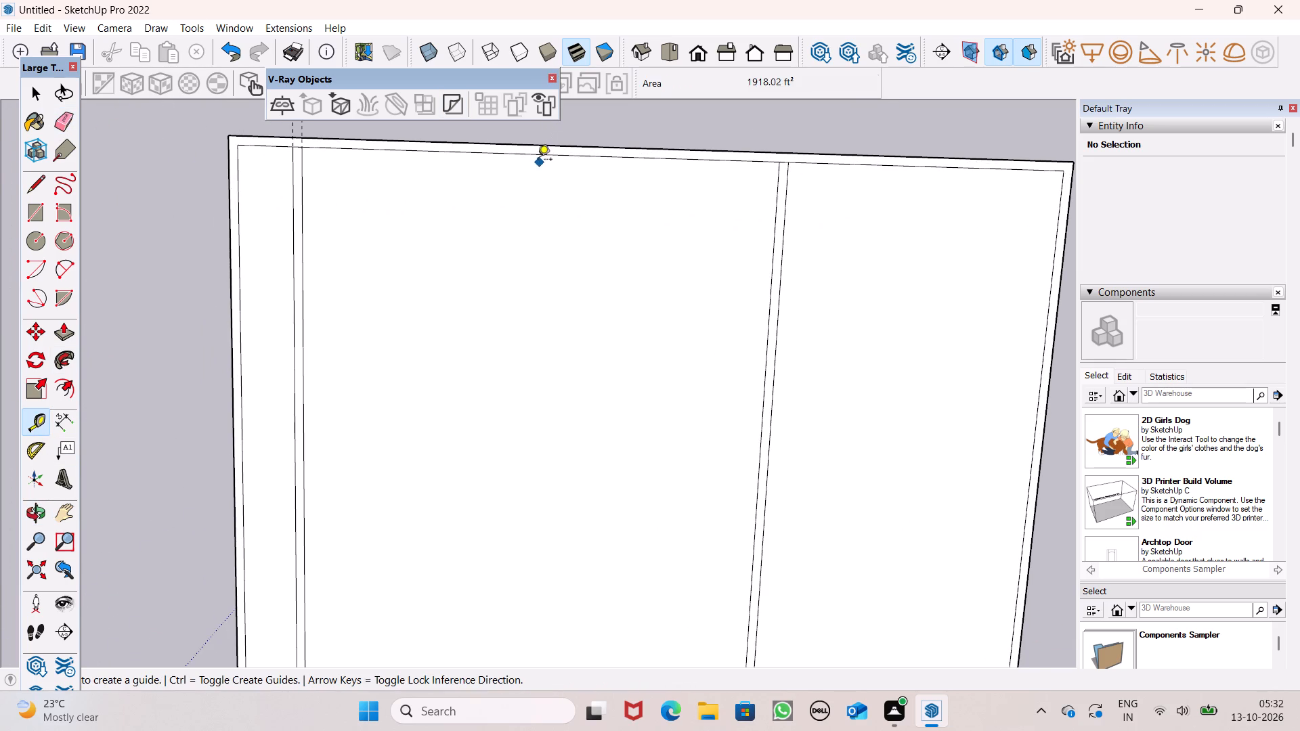
pyautogui.click(537, 157)
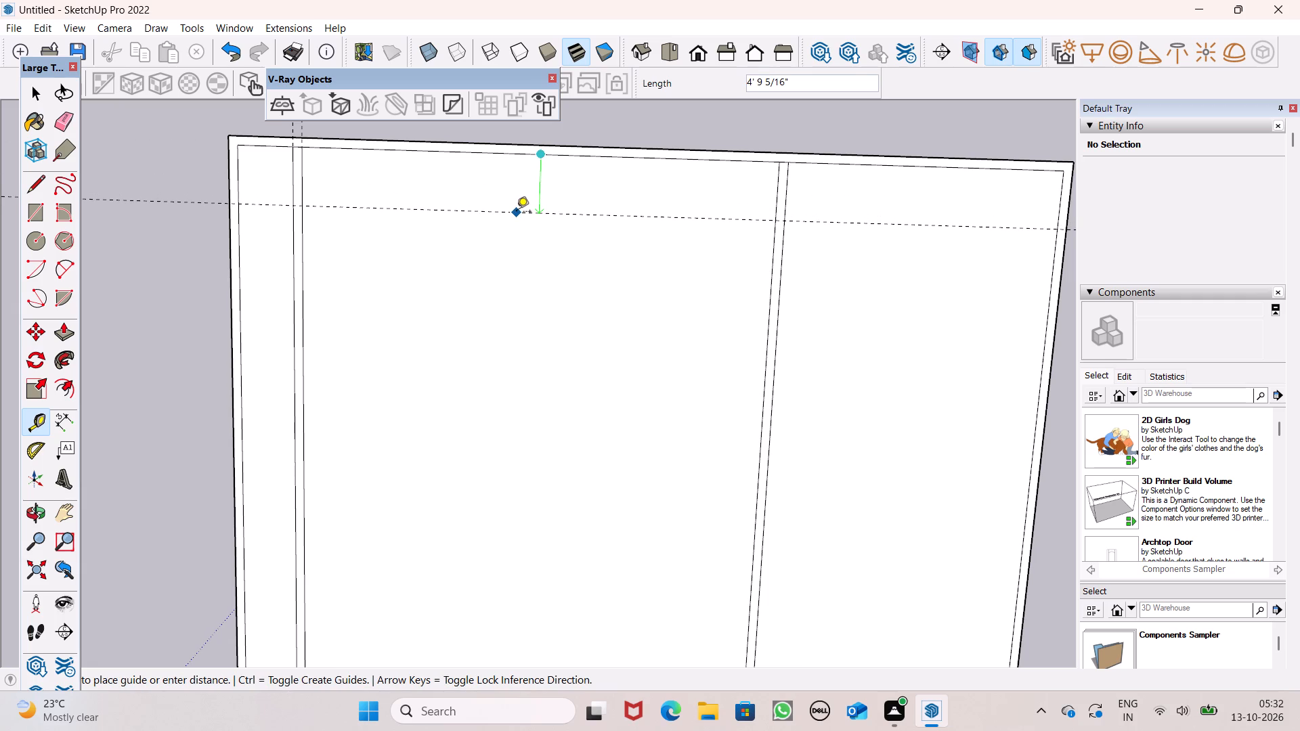
pyautogui.click(517, 213)
pyautogui.scroll(-2, 384, 32)
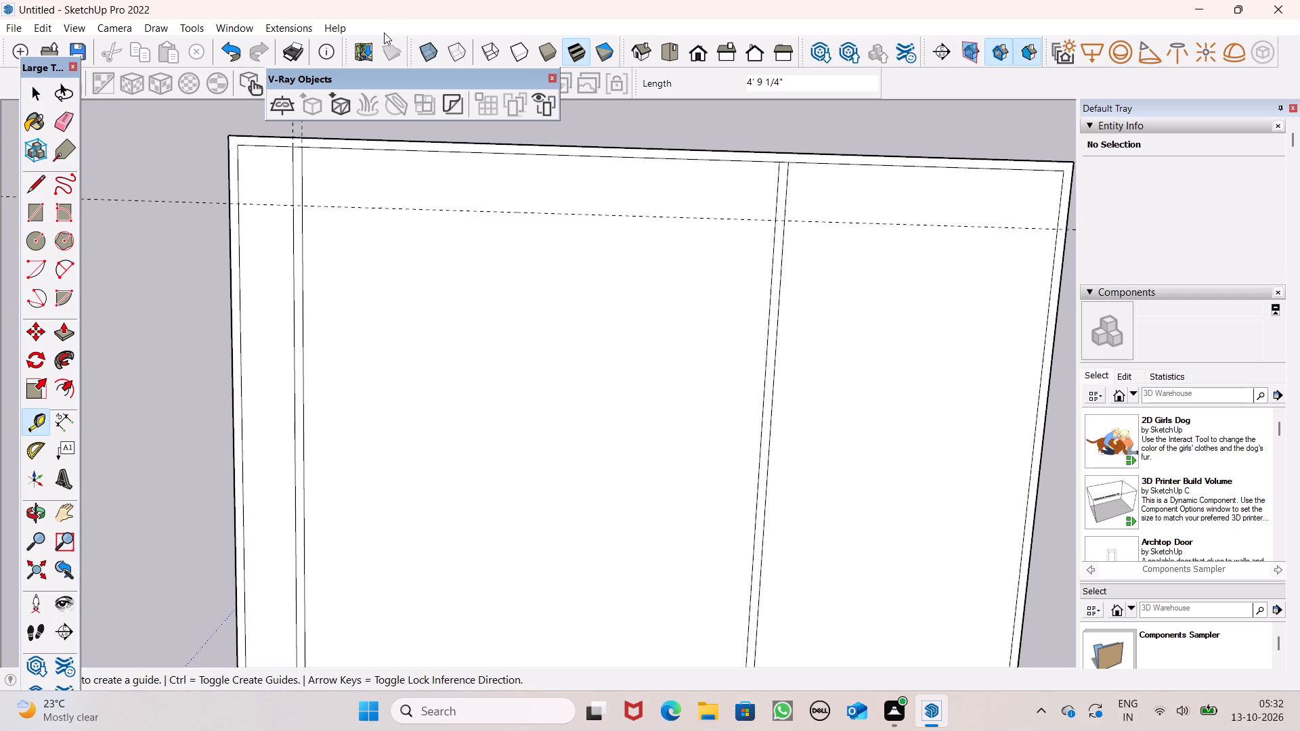
pyautogui.scroll(-5, 508, 149)
pyautogui.moveTo(892, 321); pyautogui.dragTo(924, 284, button='middle')
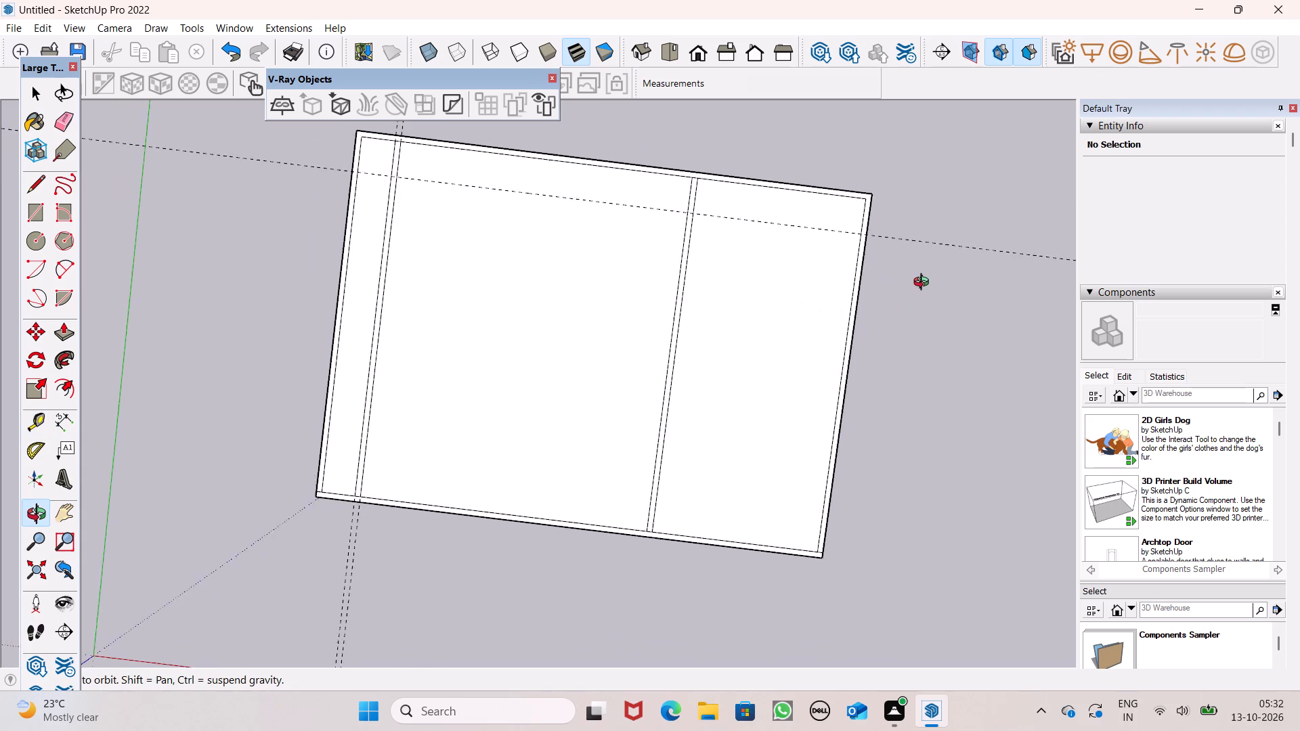
pyautogui.moveTo(924, 284); pyautogui.dragTo(810, 213, button='middle')
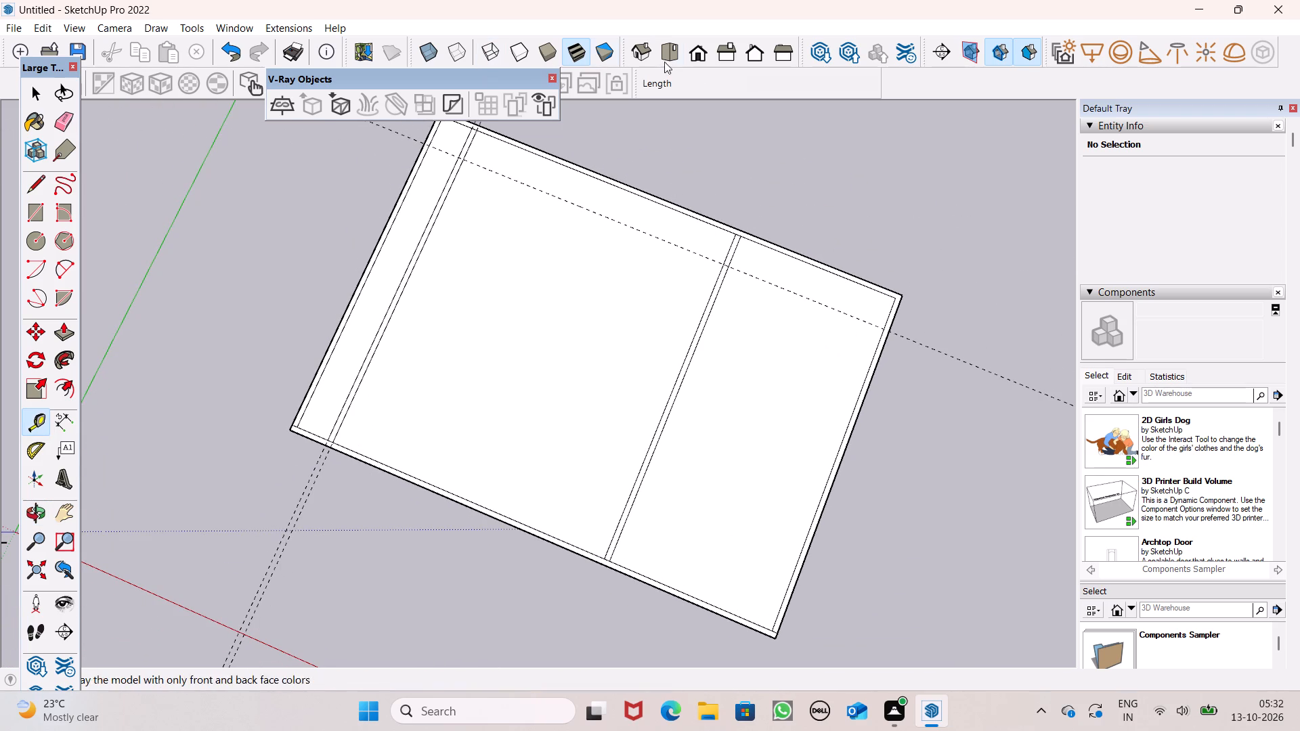
# In top view, place a parallel guide 9" from the new guide, on its side toward the red axis.
pyautogui.click(676, 53)
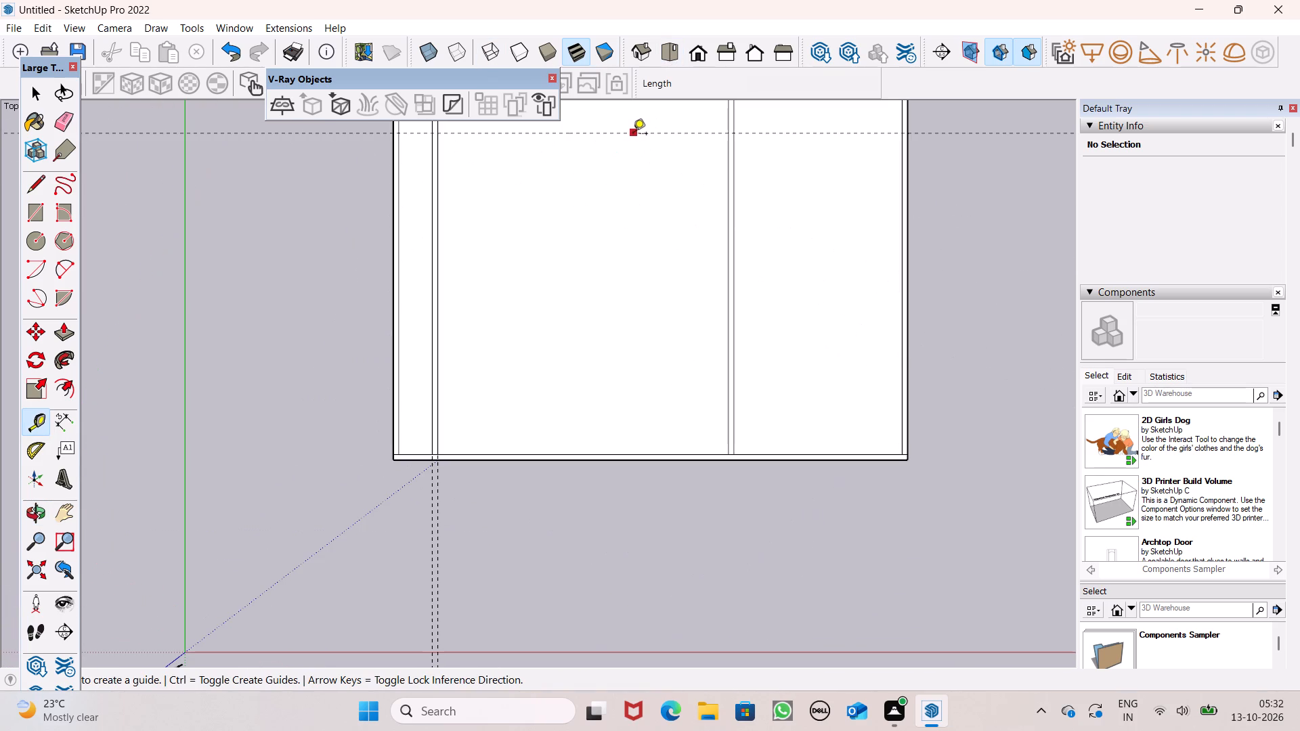
pyautogui.click(633, 135)
pyautogui.press('9')
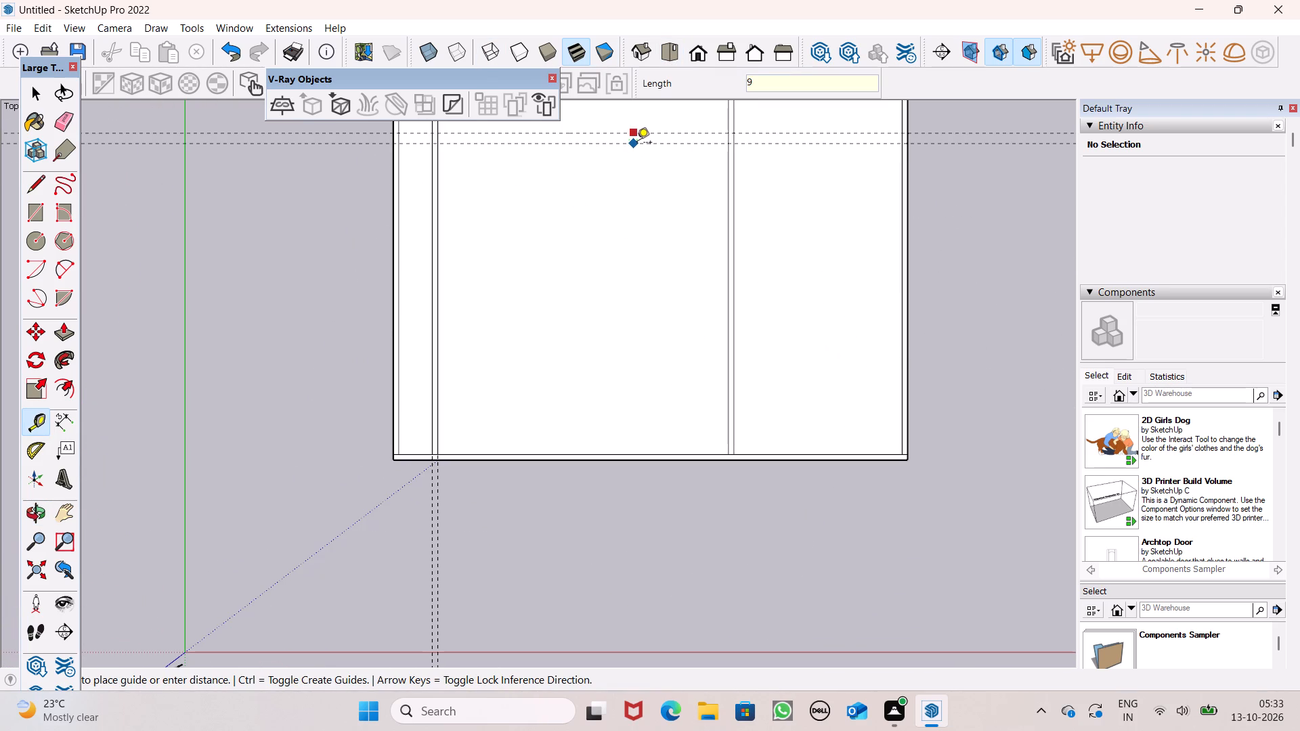
pyautogui.hotkey('shift', '"')
pyautogui.press('Return')
# Draw a partition rectangle about 64' long between the two guides, from the green-axis-side partition to the opposite outer wall's inner edge.
pyautogui.scroll(-1, 623, 154)
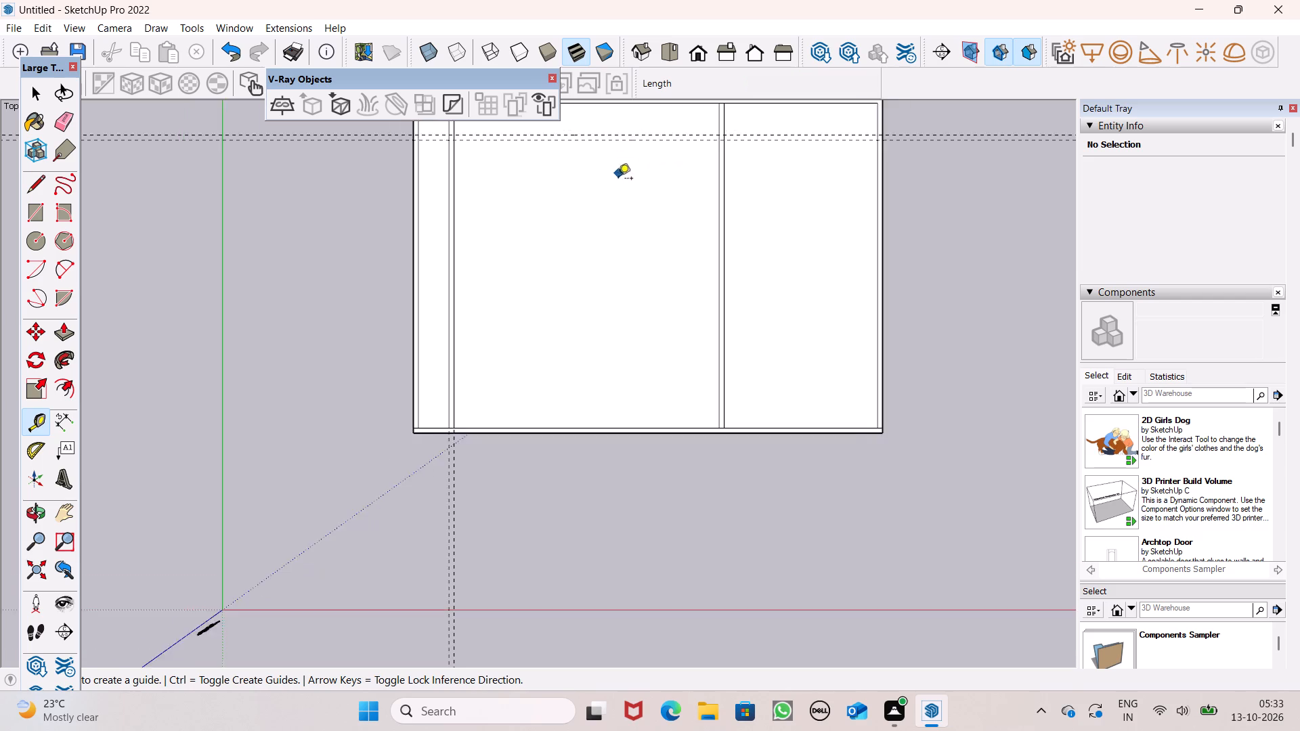
pyautogui.scroll(-2, 618, 179)
pyautogui.scroll(2, 594, 70)
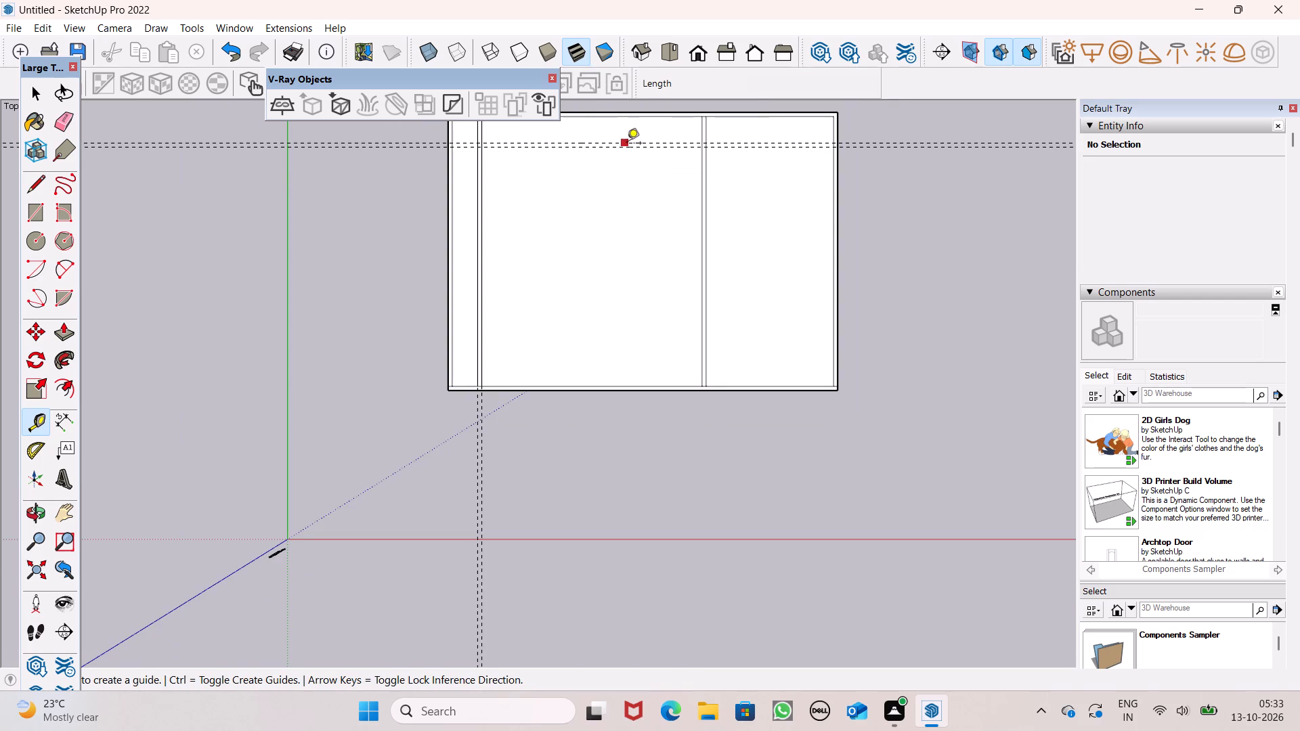
pyautogui.scroll(-2, 620, 313)
pyautogui.scroll(9, 628, 146)
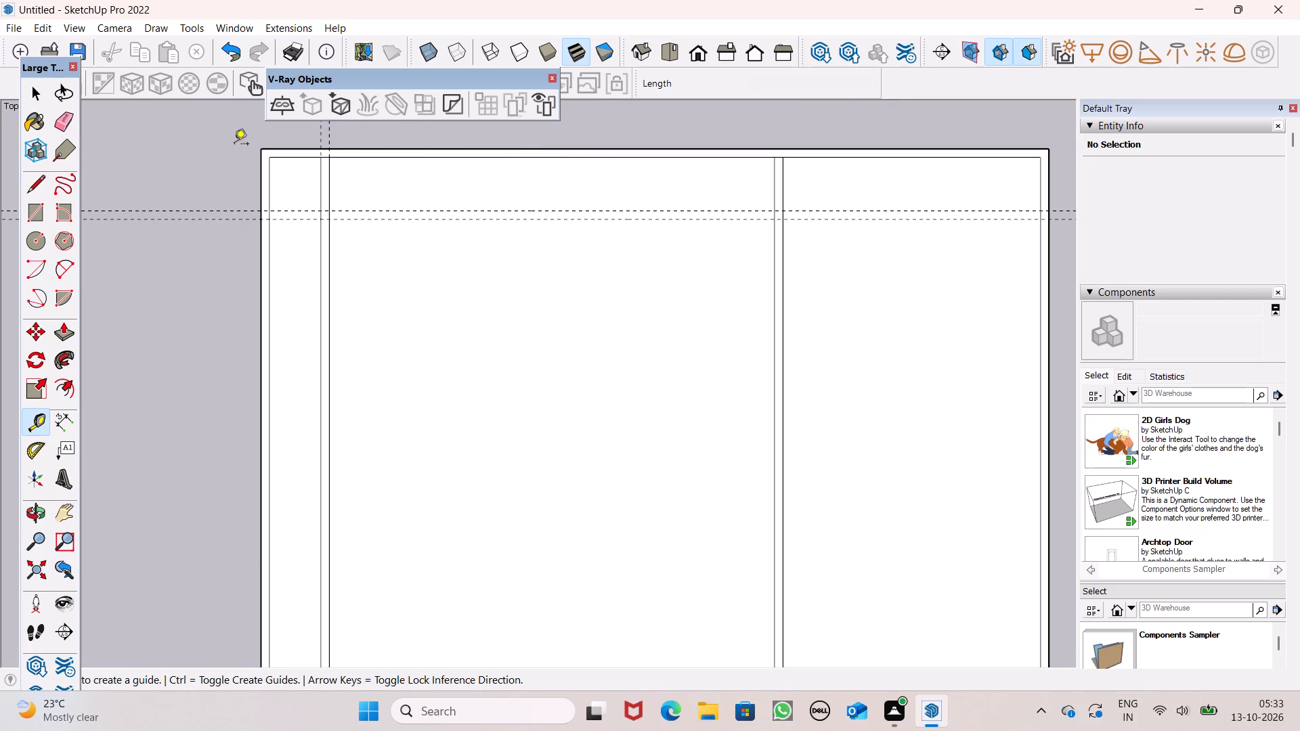
pyautogui.click(31, 218)
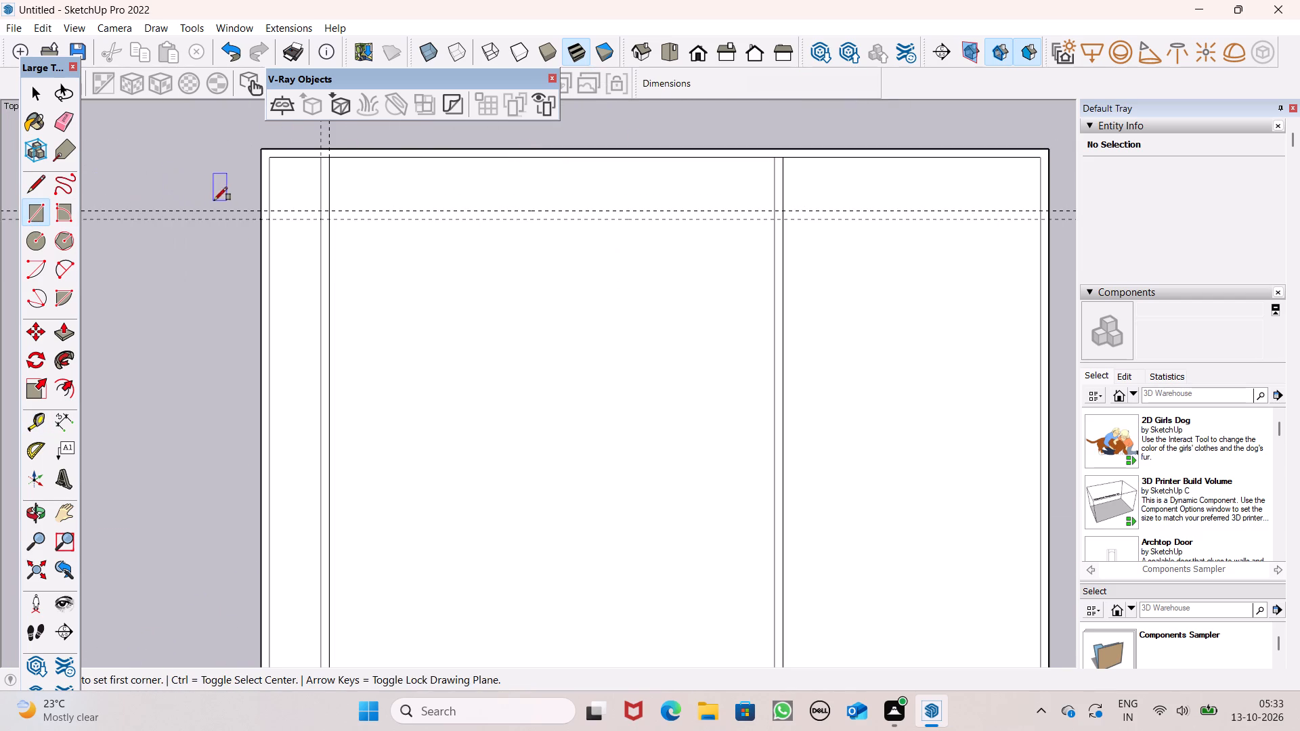
pyautogui.click(322, 212)
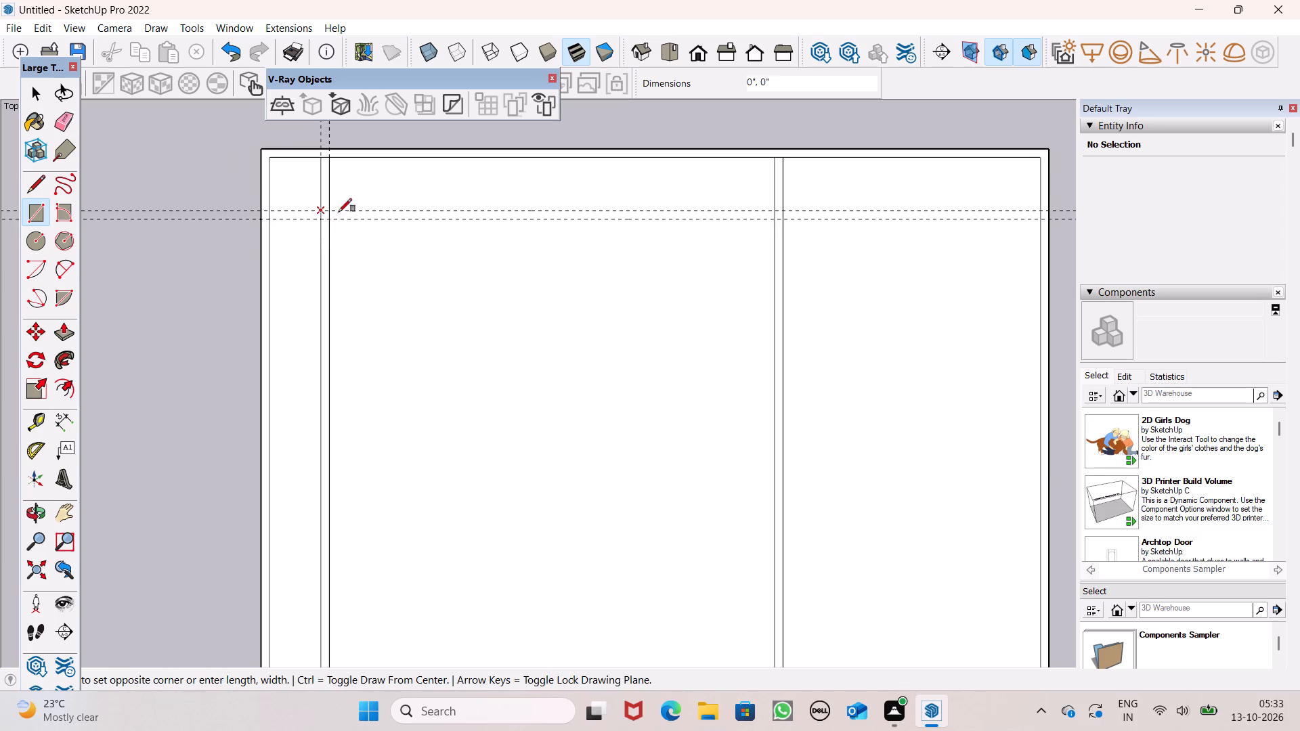
pyautogui.scroll(-2, 395, 216)
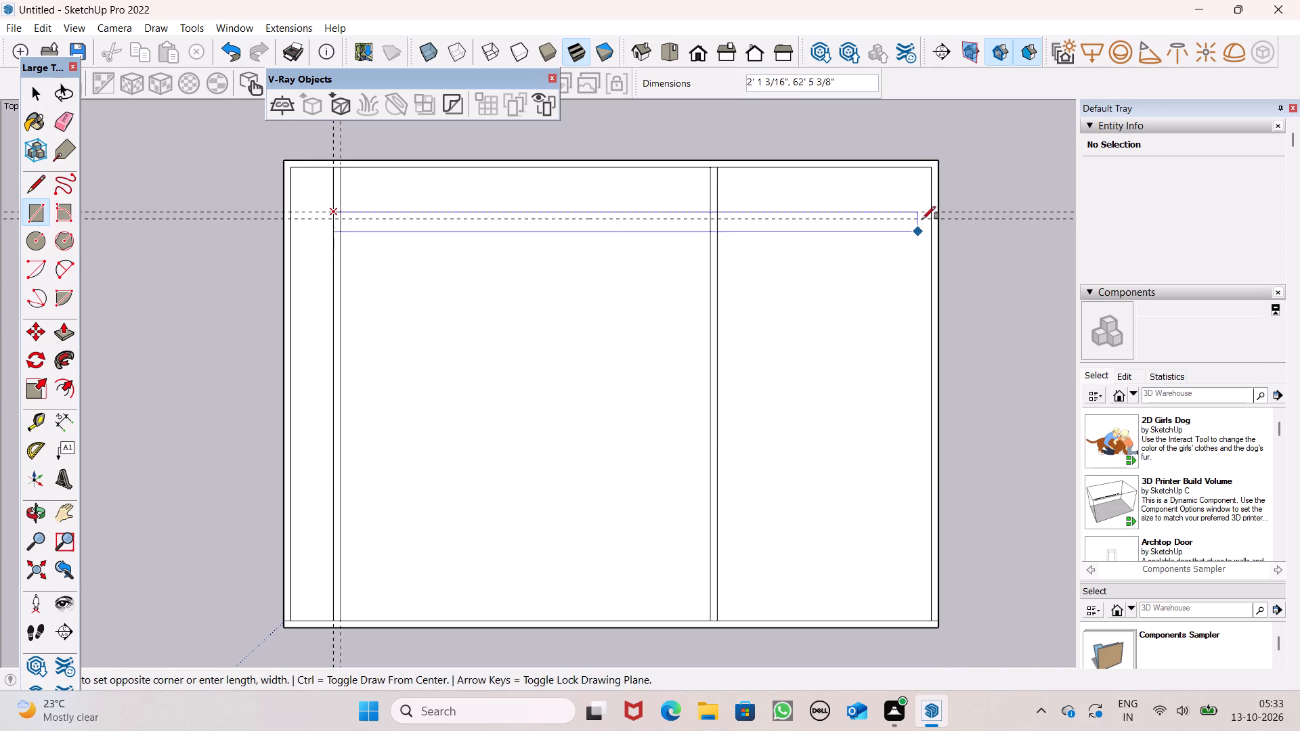
pyautogui.scroll(5, 928, 207)
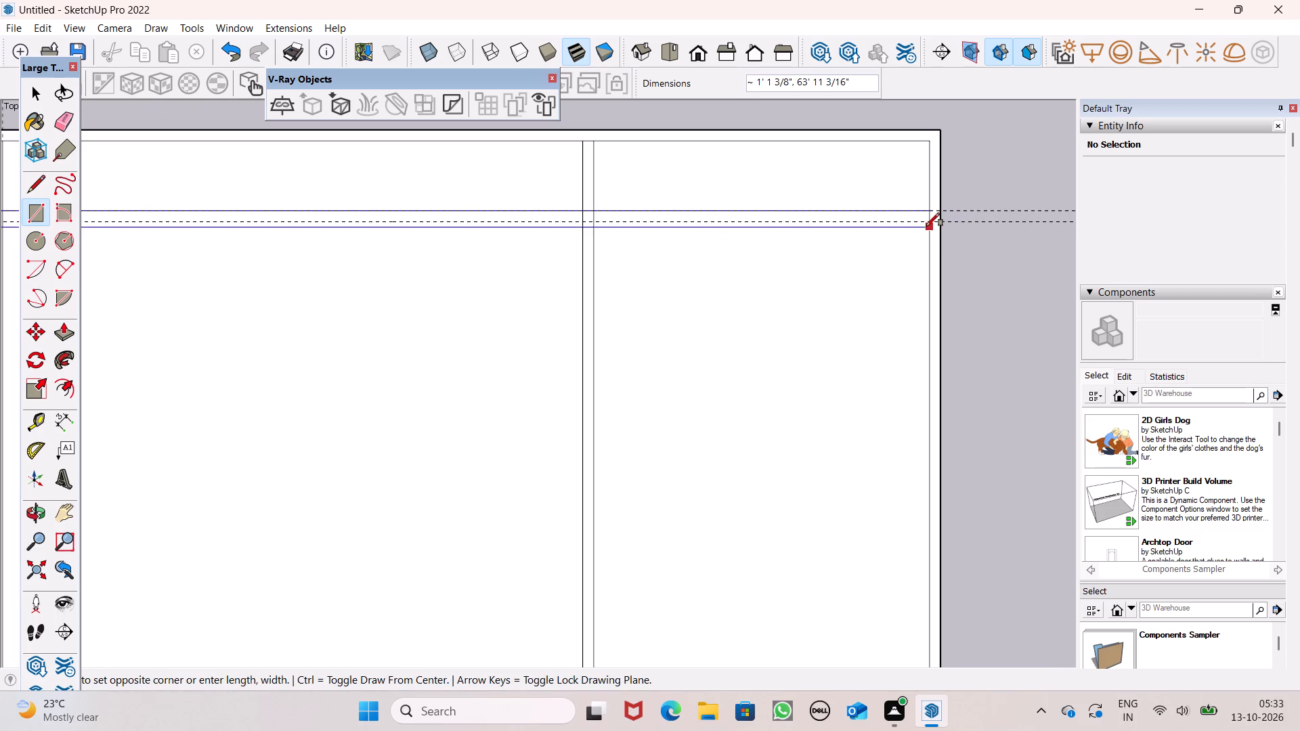
pyautogui.click(927, 225)
# Erase the full-depth partition farther from the green axis, including its segments crossing the new red-direction partition.
pyautogui.scroll(-5, 678, 160)
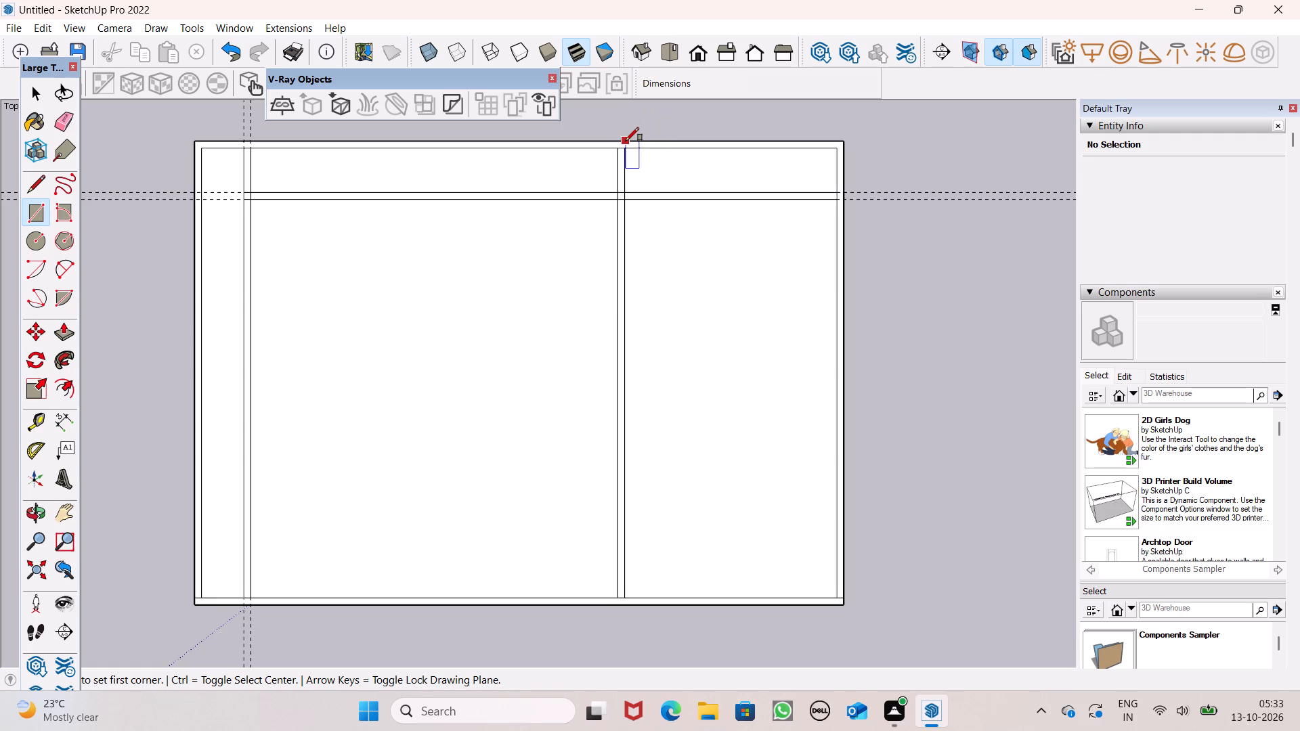
pyautogui.scroll(-1, 625, 142)
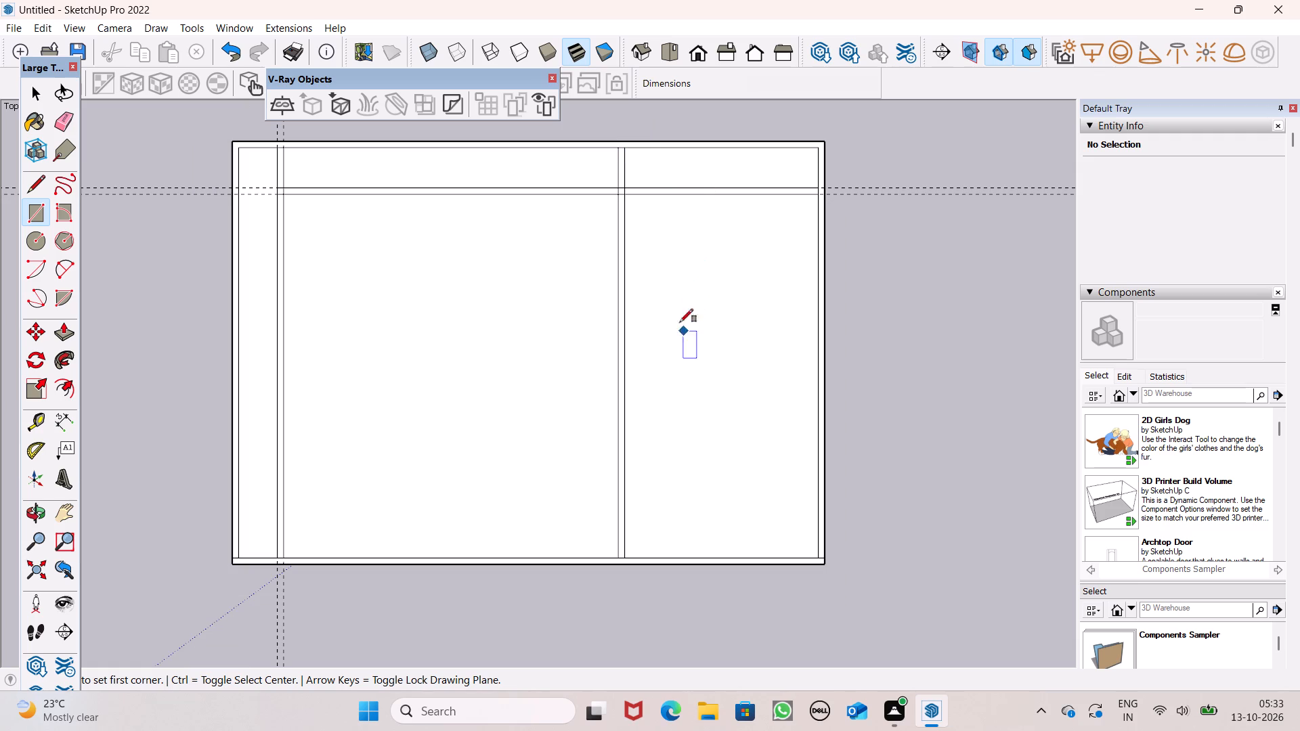
pyautogui.click(71, 116)
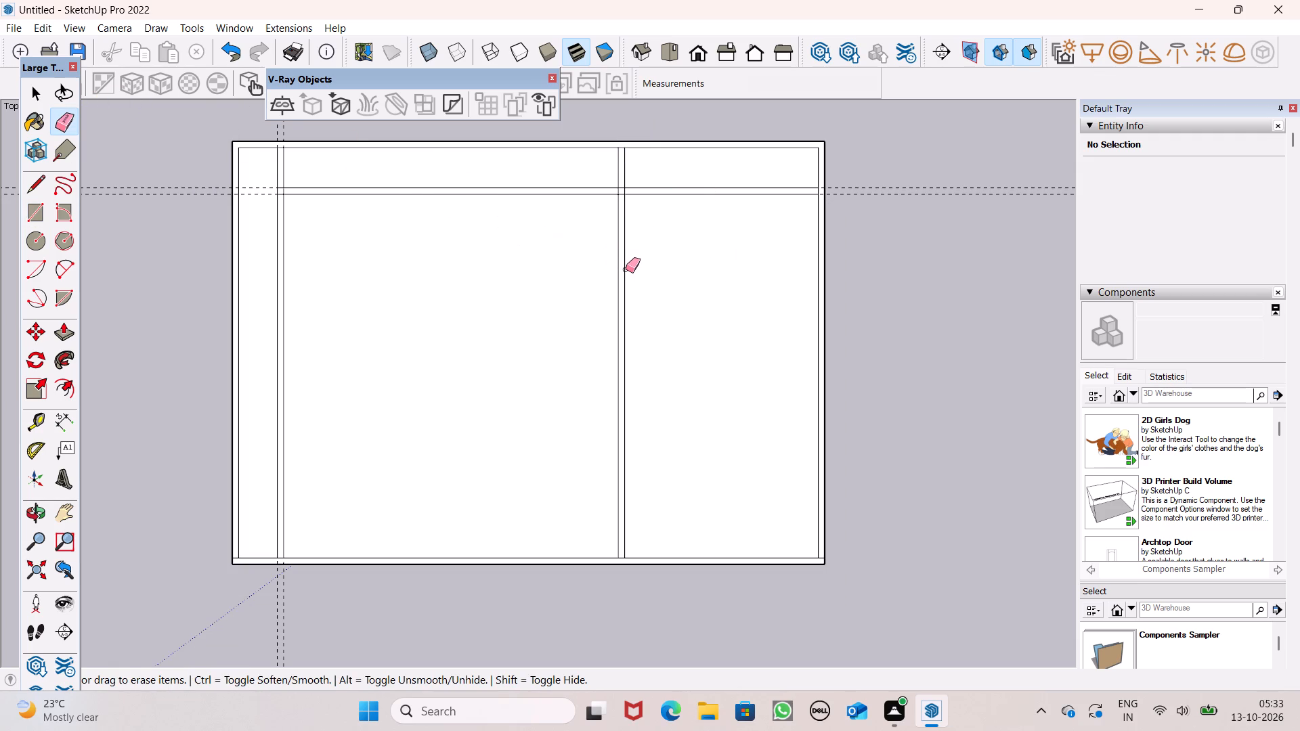
pyautogui.moveTo(634, 298); pyautogui.dragTo(631, 304)
pyautogui.moveTo(631, 304); pyautogui.dragTo(613, 311)
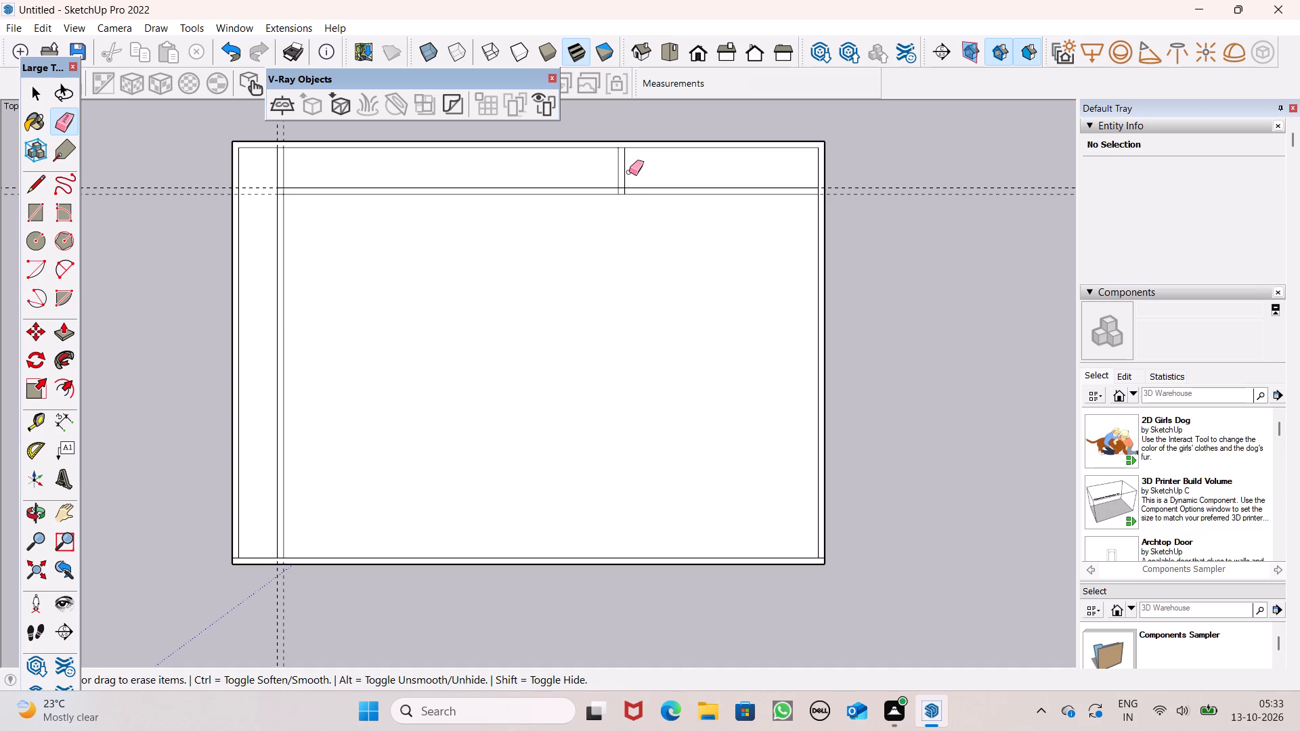
pyautogui.moveTo(629, 172); pyautogui.dragTo(616, 171)
pyautogui.scroll(8, 615, 168)
pyautogui.scroll(3, 644, 241)
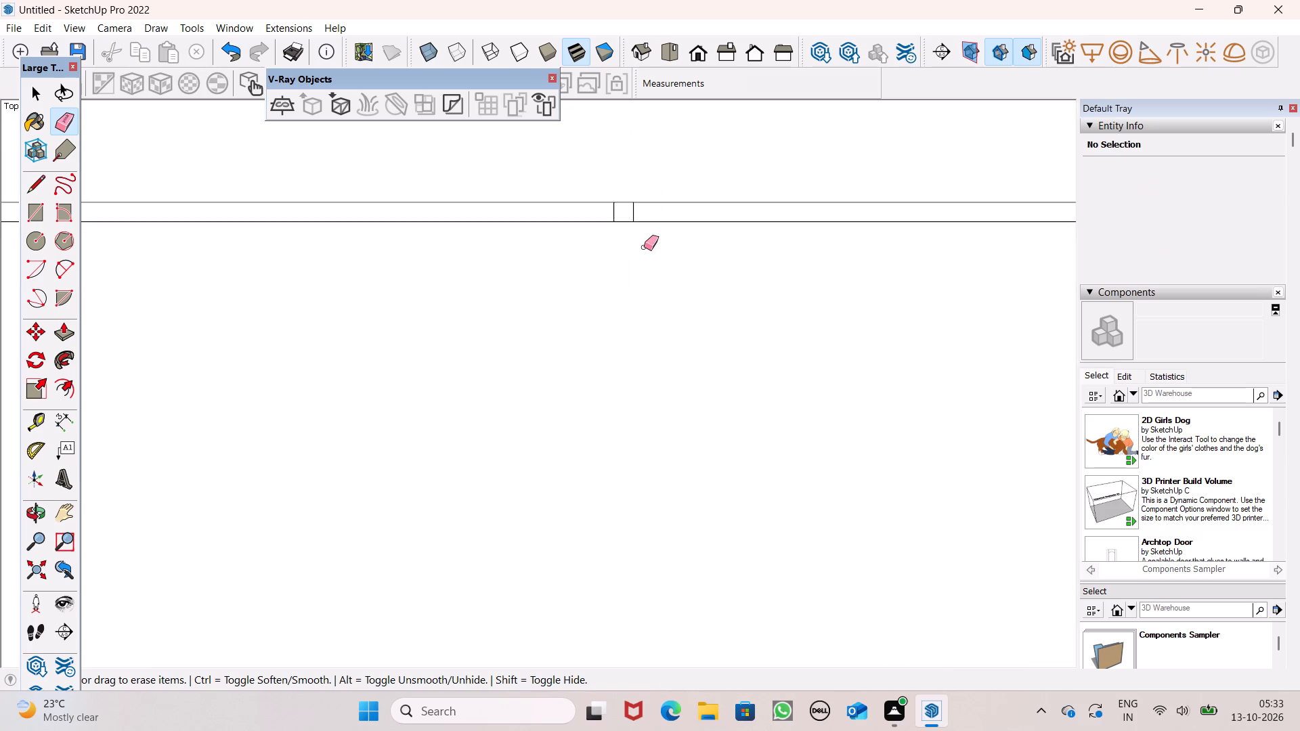
pyautogui.scroll(3, 644, 247)
pyautogui.moveTo(628, 203); pyautogui.dragTo(599, 205)
pyautogui.scroll(-10, 597, 263)
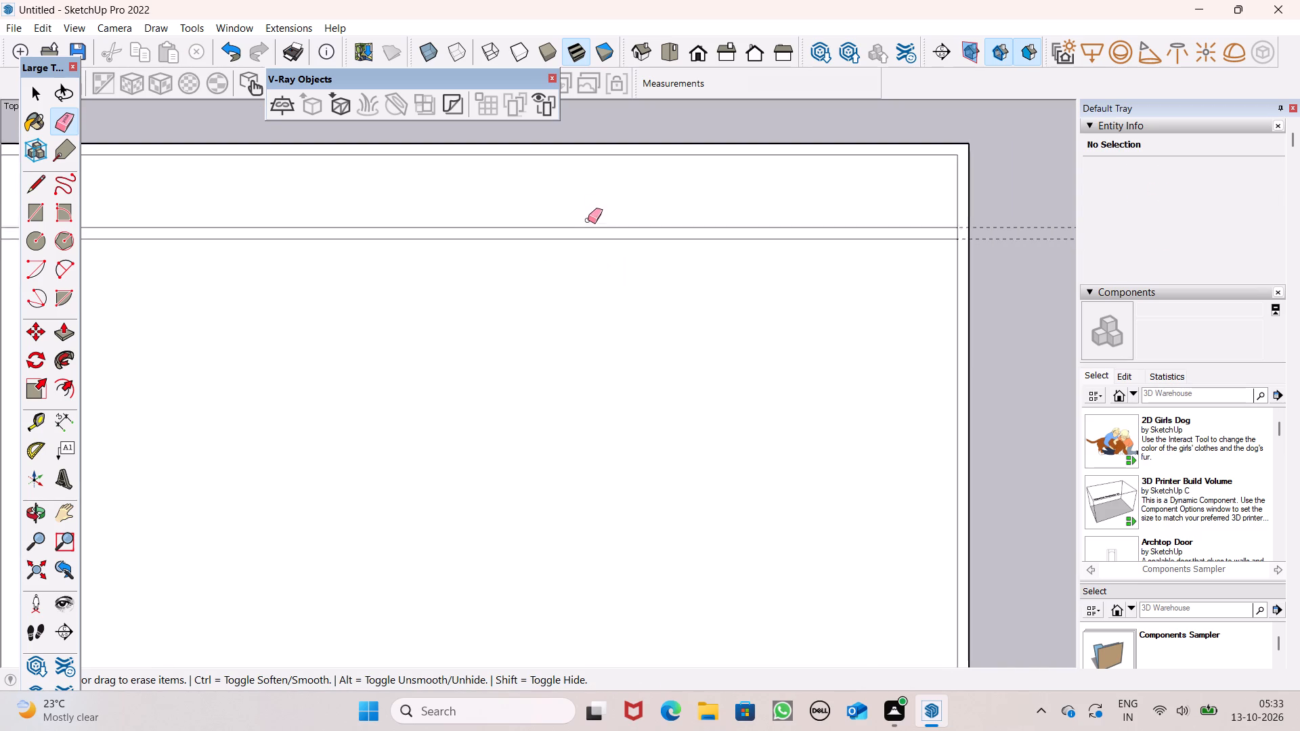
# Erase the paired construction guides of the red-direction partition and of the partition nearest the green axis.
pyautogui.scroll(-4, 588, 220)
pyautogui.scroll(5, 154, 247)
pyautogui.moveTo(150, 211); pyautogui.dragTo(146, 234)
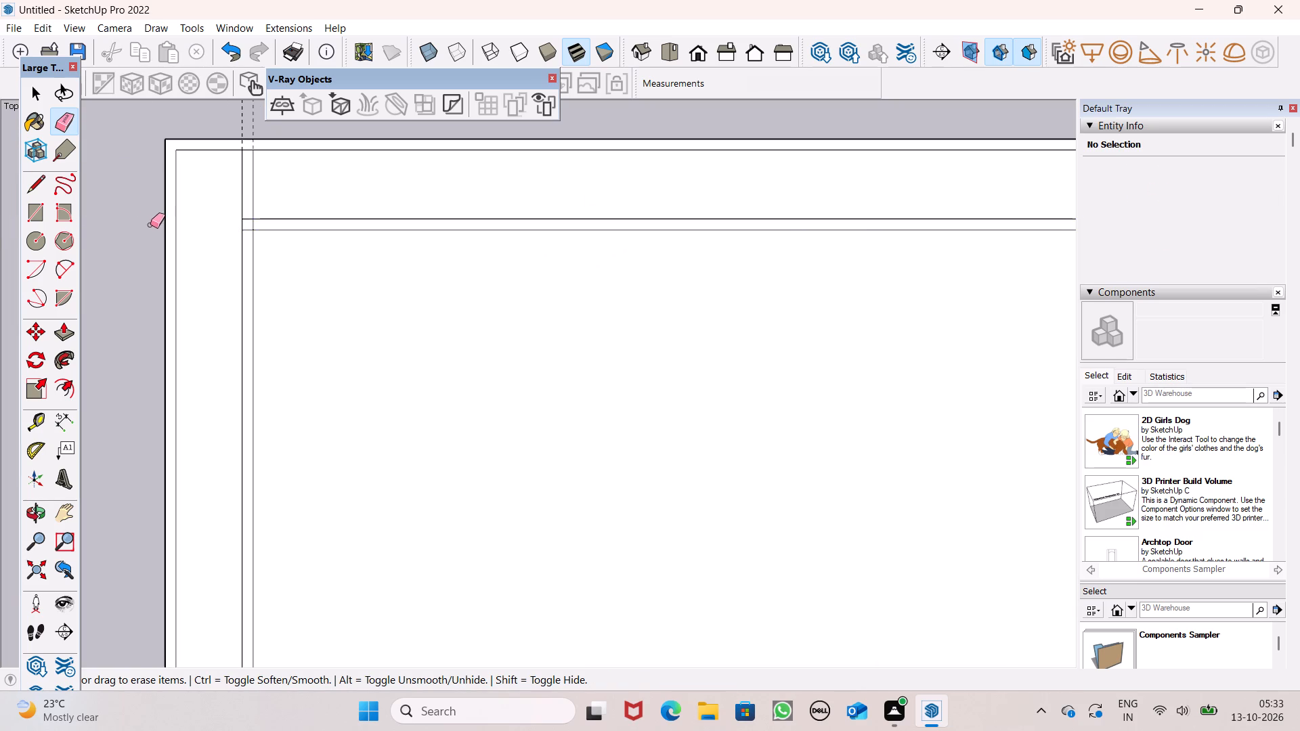
pyautogui.scroll(-7, 154, 232)
pyautogui.moveTo(227, 129); pyautogui.dragTo(199, 139)
pyautogui.scroll(7, 206, 264)
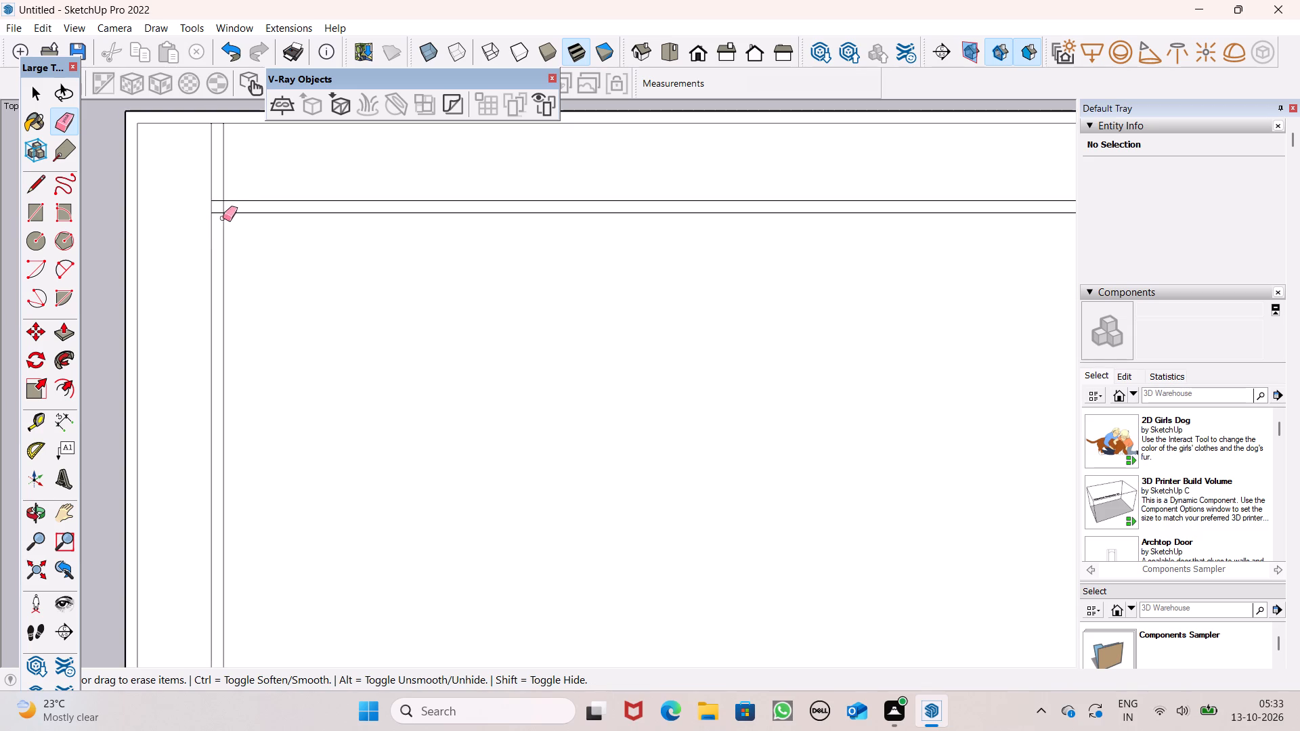
# Erase the overlapping edge segments where the red-direction partition meets the green-axis-side partition, keeping the latter's outer line continuous.
pyautogui.scroll(7, 223, 212)
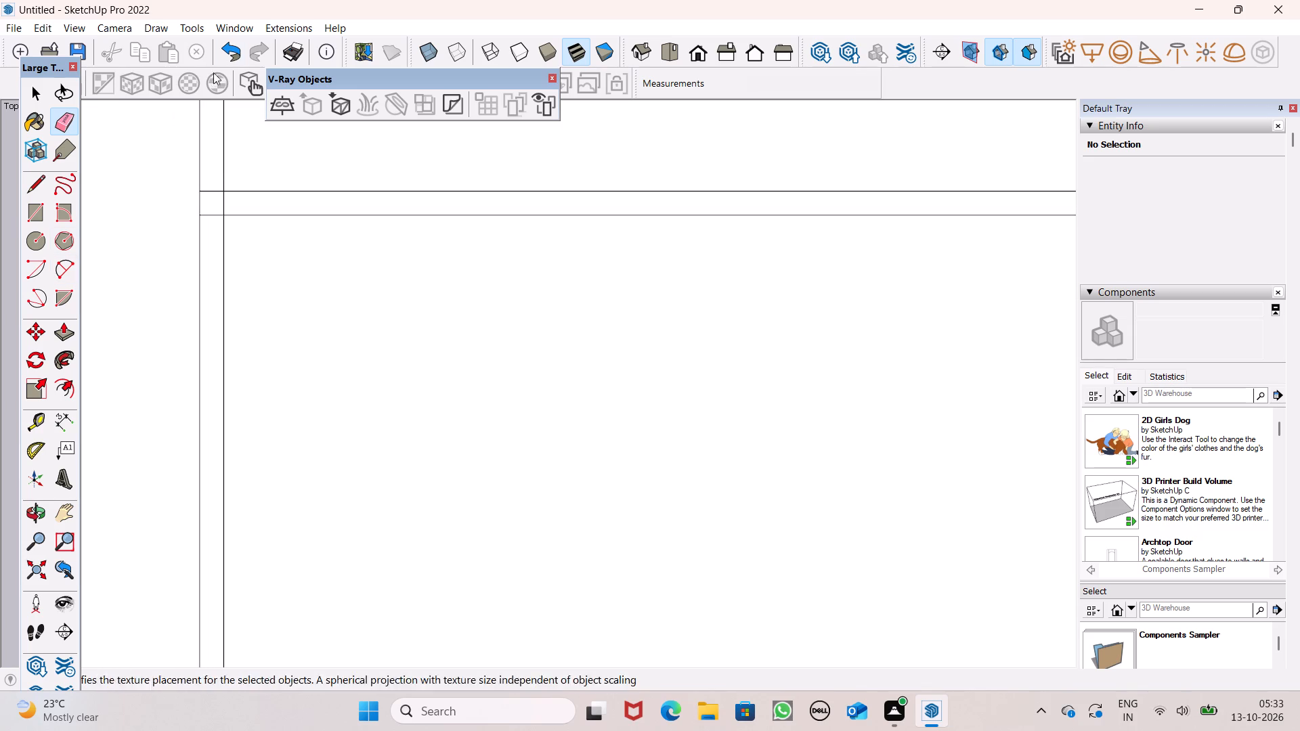
pyautogui.scroll(7, 203, 186)
pyautogui.moveTo(218, 190); pyautogui.dragTo(226, 215)
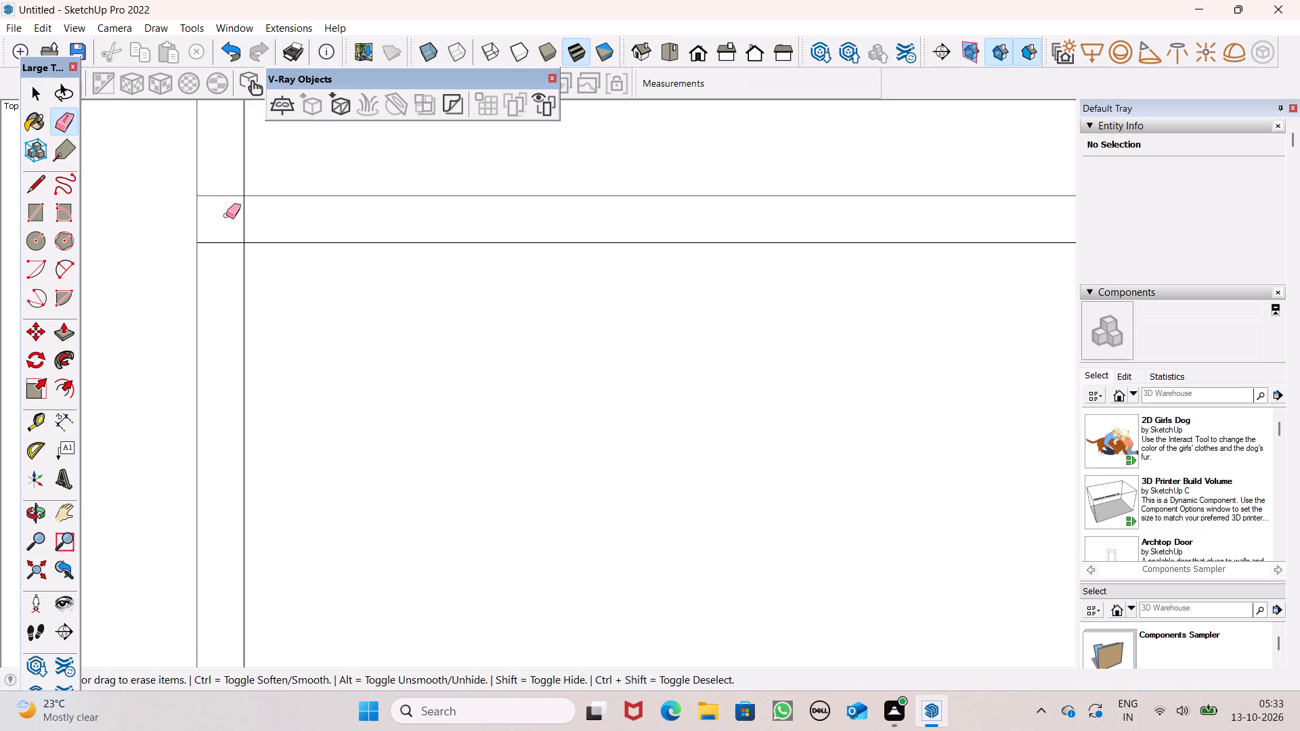
pyautogui.moveTo(226, 215); pyautogui.dragTo(252, 223)
pyautogui.moveTo(214, 229); pyautogui.dragTo(214, 245)
pyautogui.scroll(-19, 217, 241)
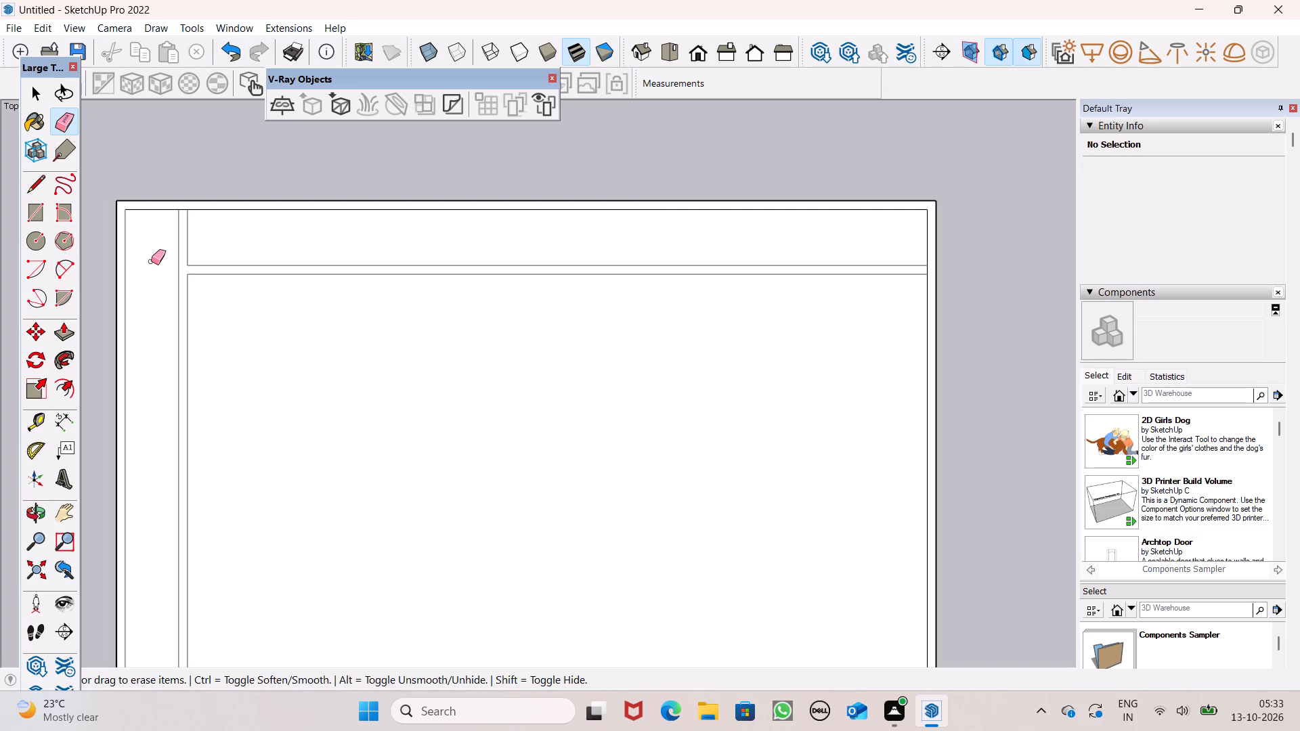
pyautogui.scroll(-1, 153, 263)
pyautogui.press('space')
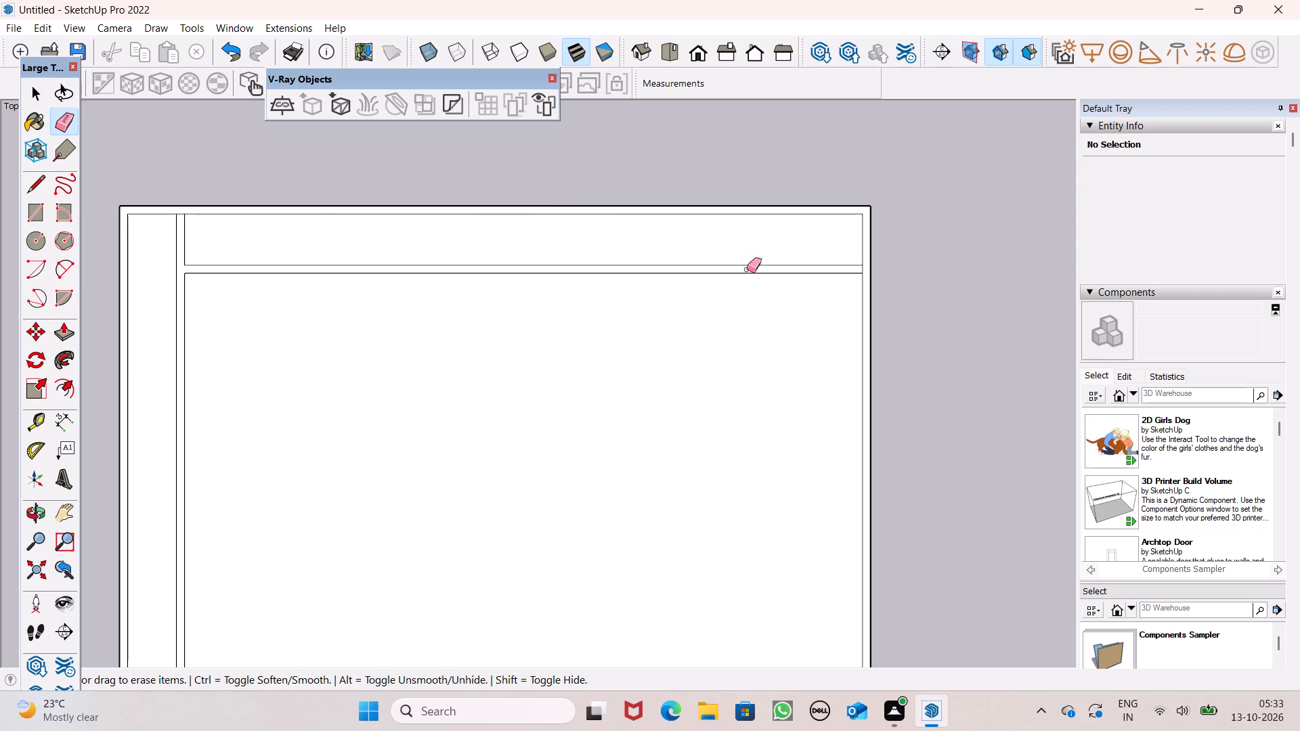
# Place a green-direction guide about 17' 1" inside the inner edge of the outer wall farthest from the green axis.
pyautogui.click(35, 412)
pyautogui.scroll(-2, 504, 166)
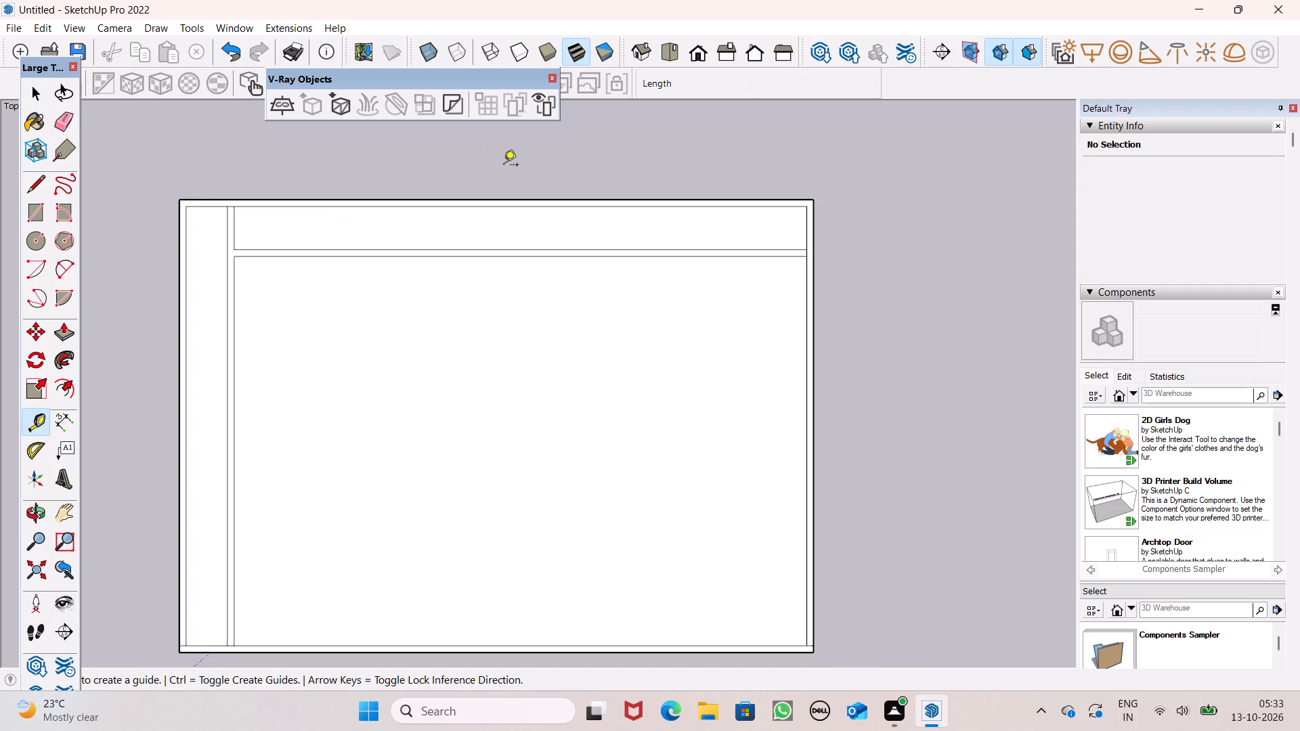
pyautogui.scroll(-4, 504, 166)
pyautogui.scroll(2, 672, 307)
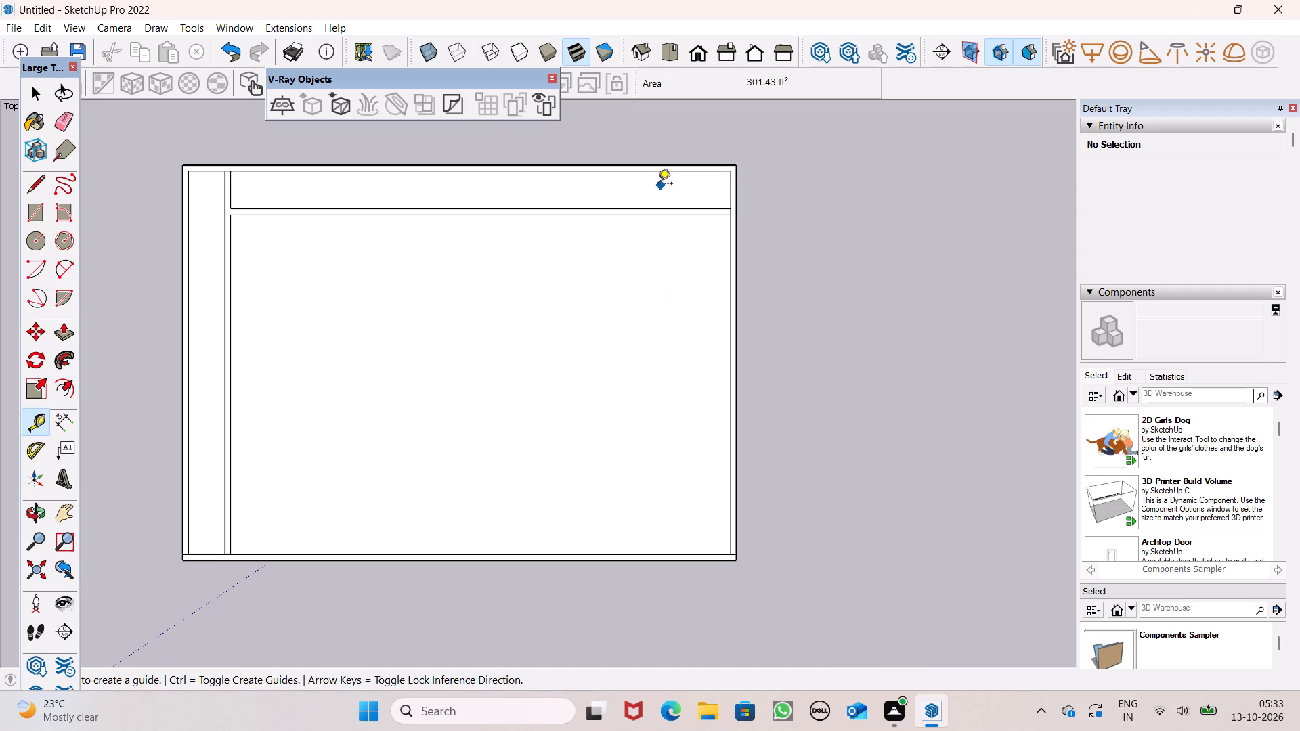
pyautogui.scroll(-1, 657, 185)
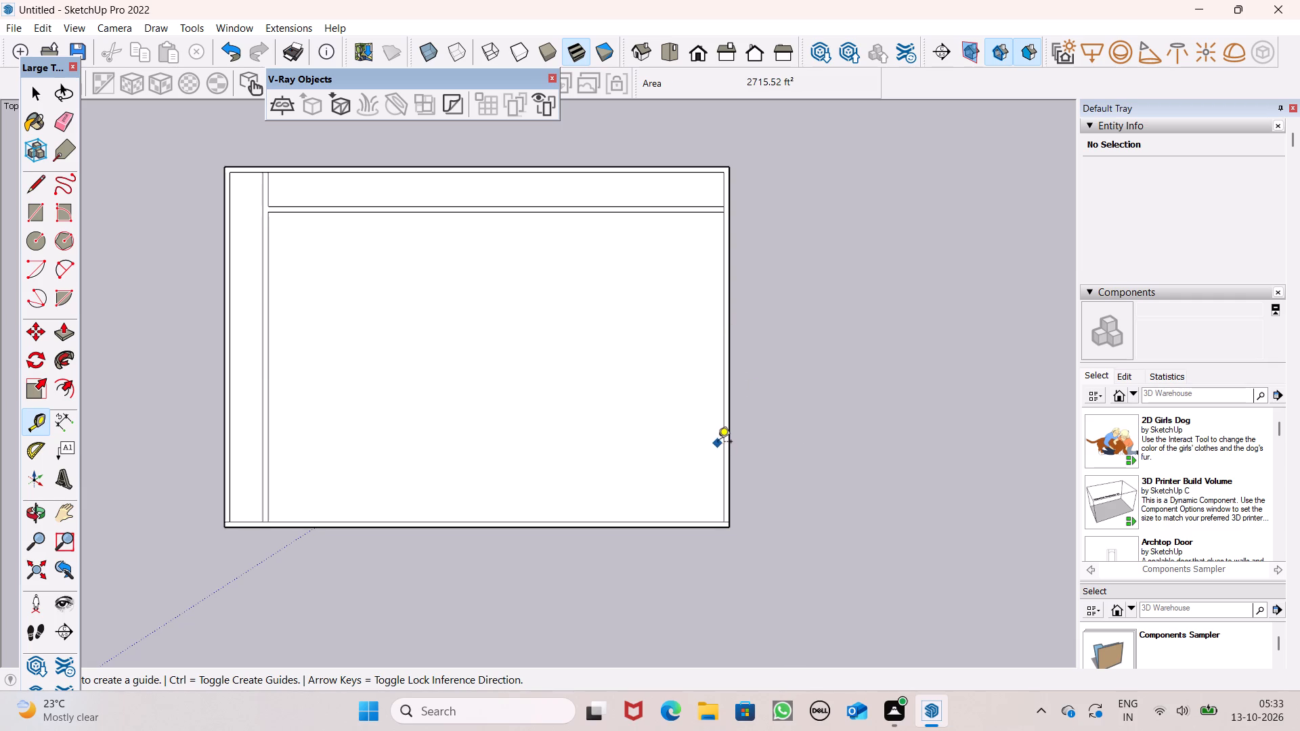
pyautogui.scroll(1, 718, 443)
pyautogui.scroll(-3, 718, 400)
pyautogui.scroll(1, 708, 449)
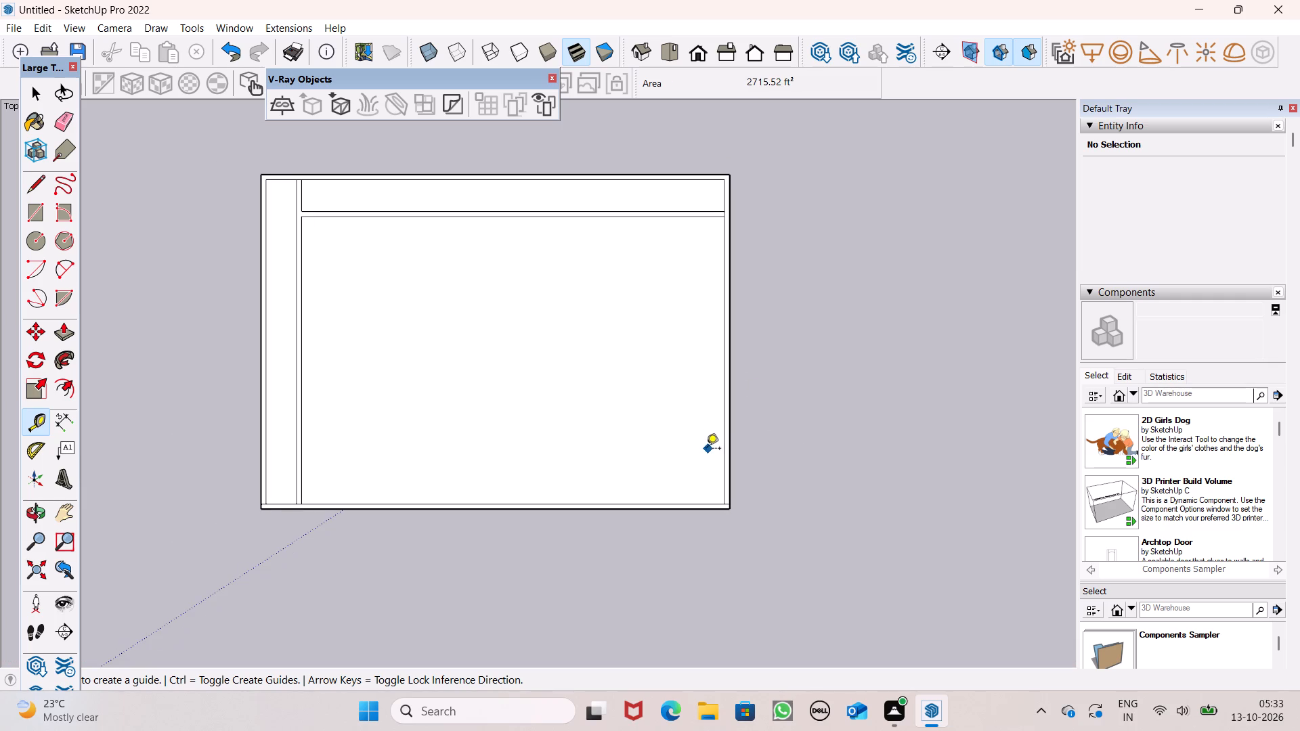
pyautogui.scroll(1, 705, 445)
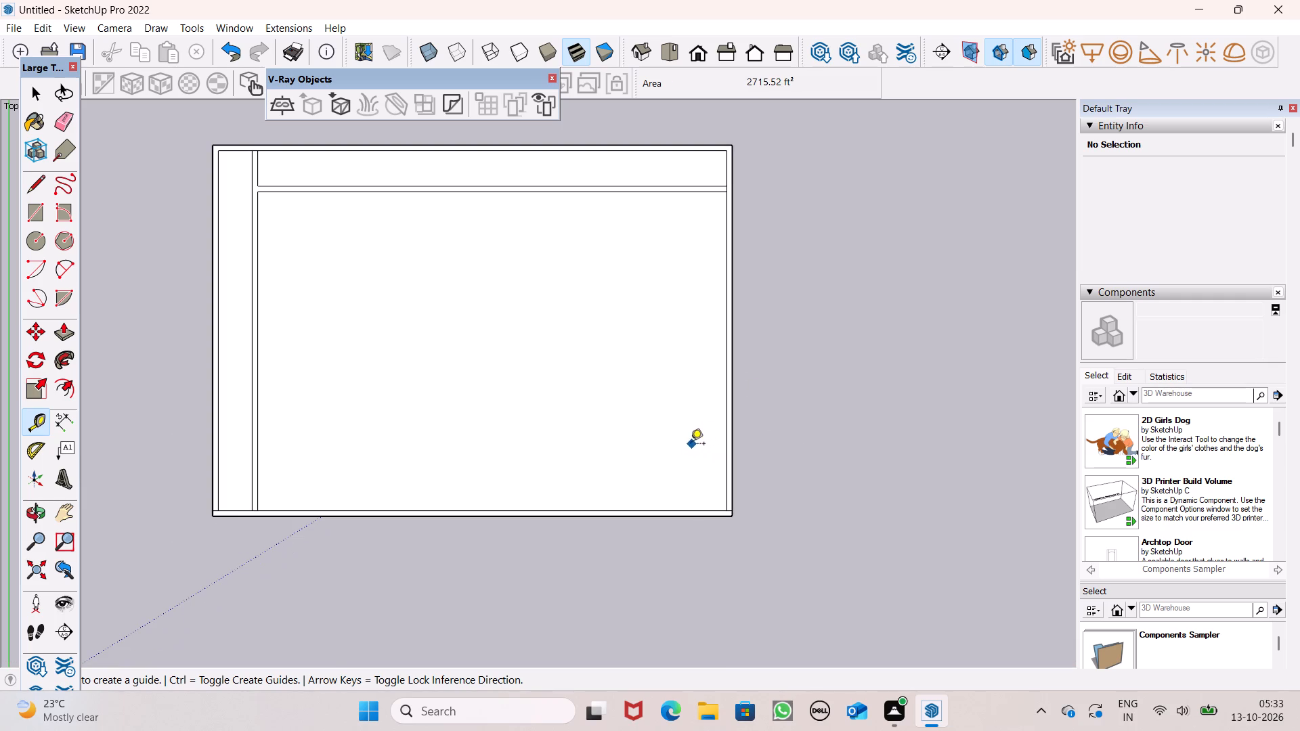
pyautogui.click(724, 449)
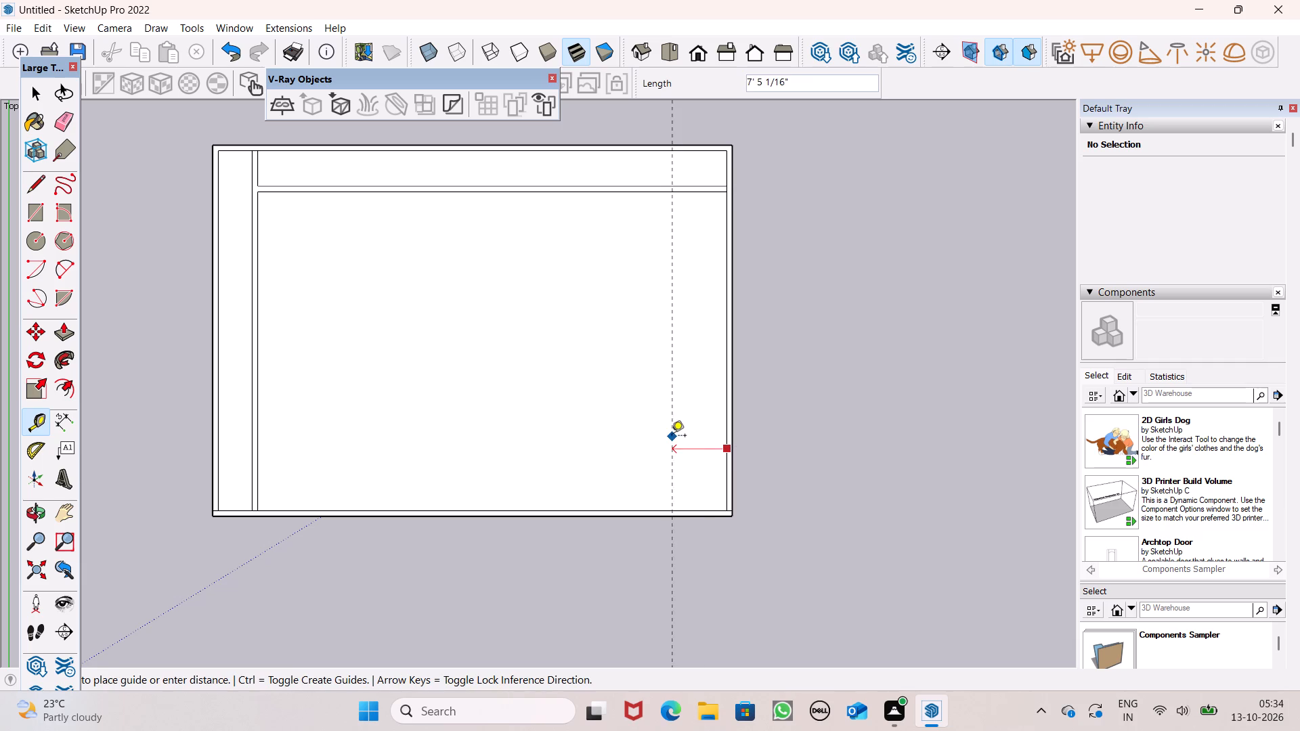
pyautogui.click(600, 442)
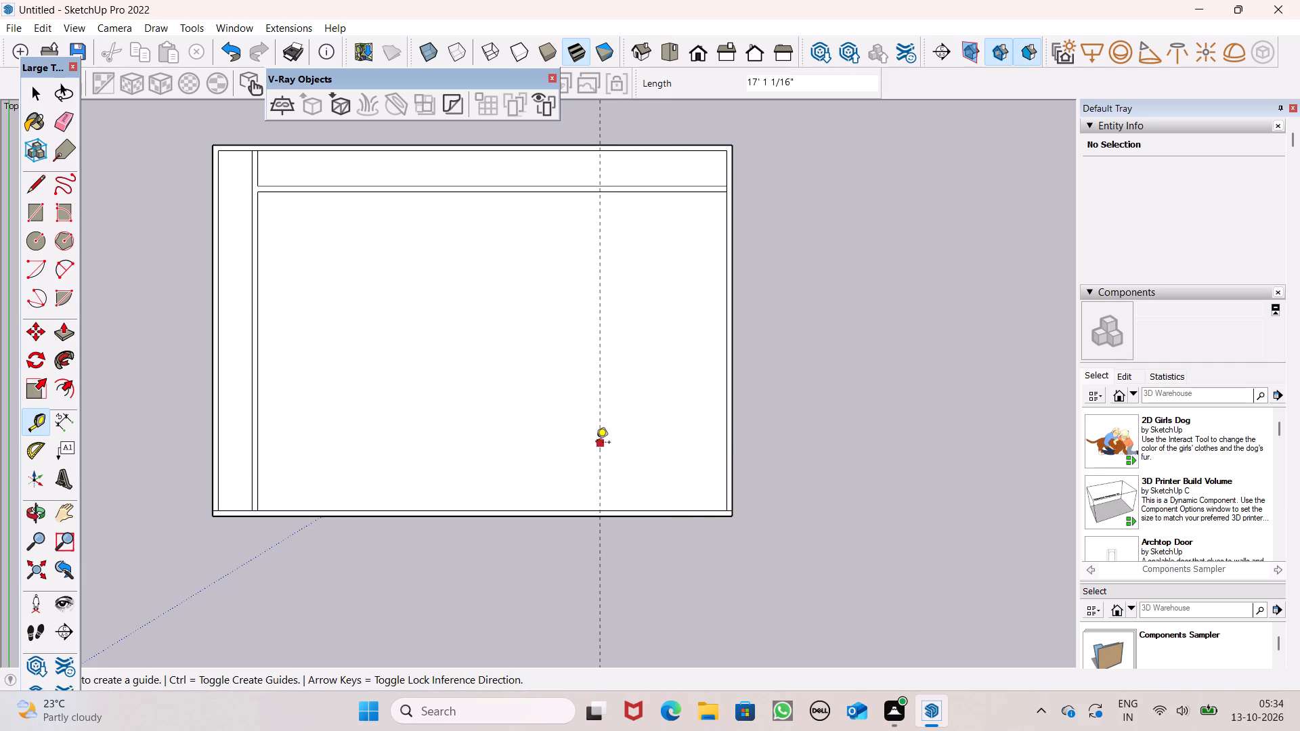
# Place a parallel guide 9" from the new guide, on its side toward the green axis.
pyautogui.click(596, 443)
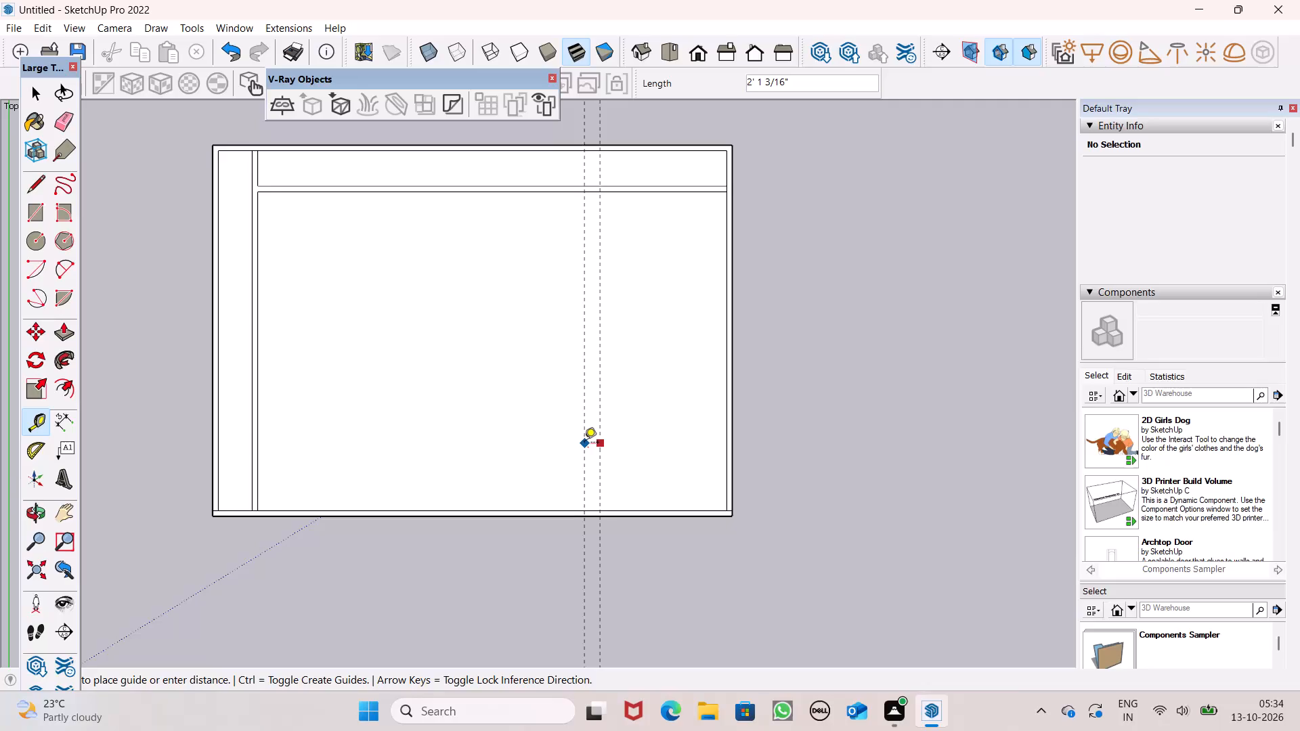
pyautogui.press('9')
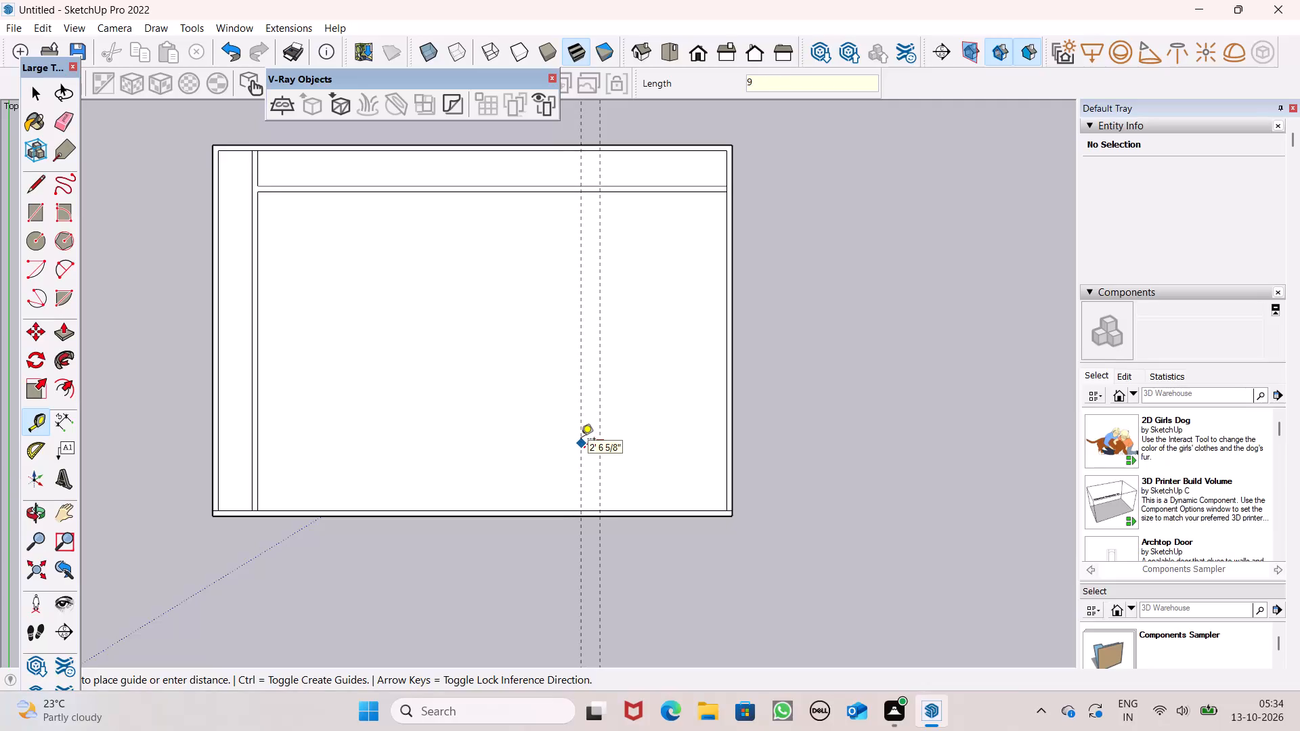
pyautogui.hotkey('shift', '"')
pyautogui.press('Return')
pyautogui.press('space')
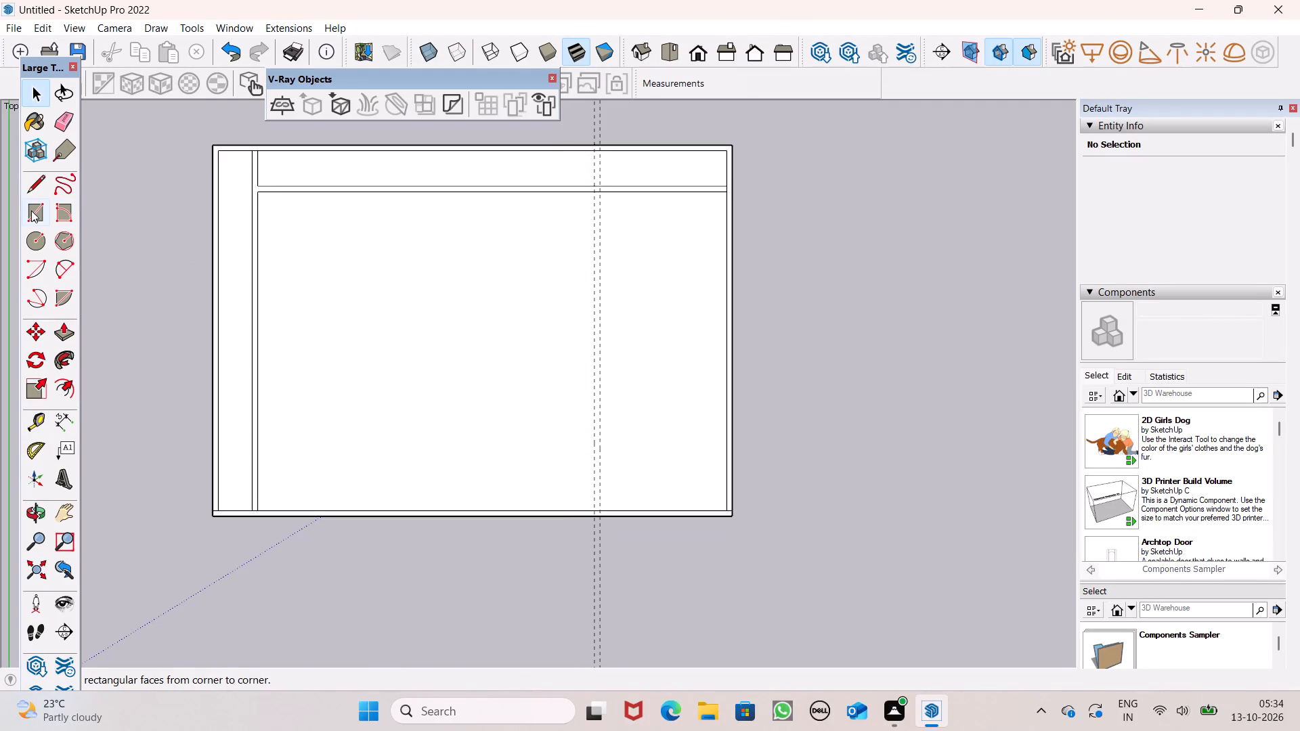
# Draw a partition rectangle 49' 3" long between the two guides, from the far outer wall's inner edge to the slab's edge nearest the red axis.
pyautogui.click(31, 211)
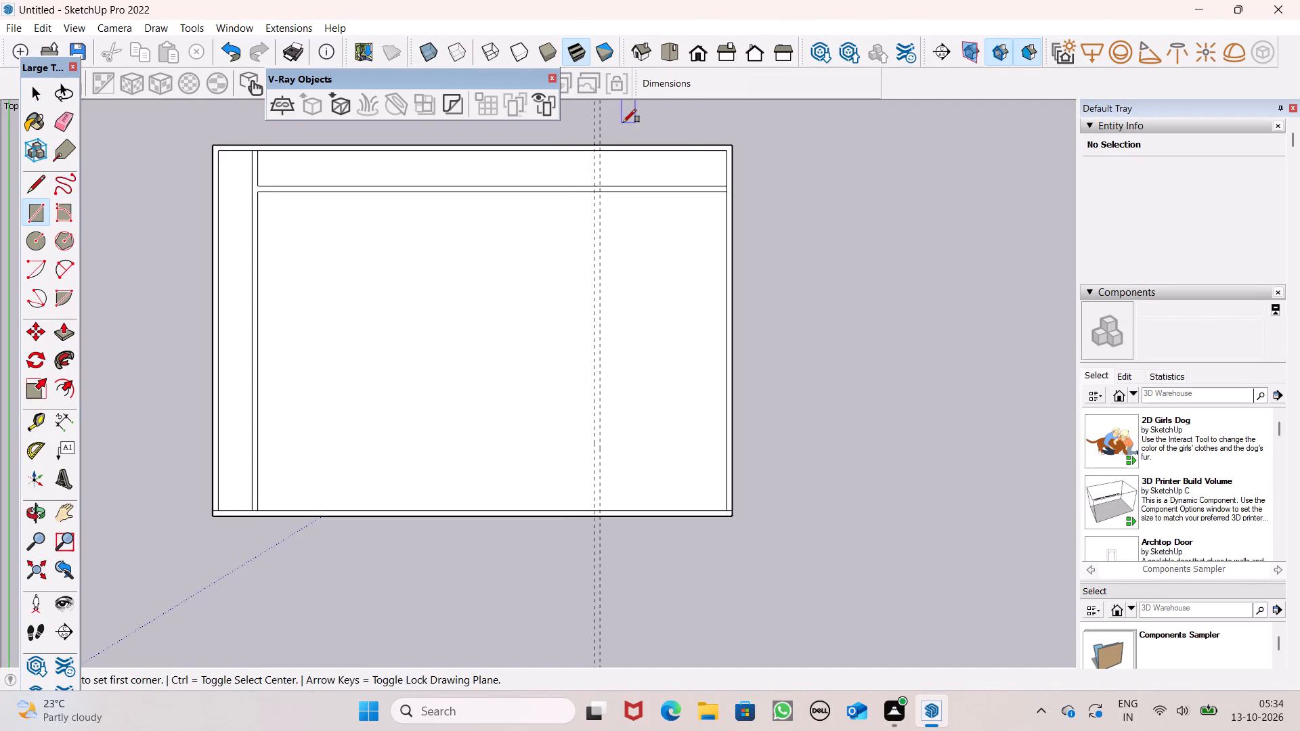
pyautogui.scroll(4, 707, 298)
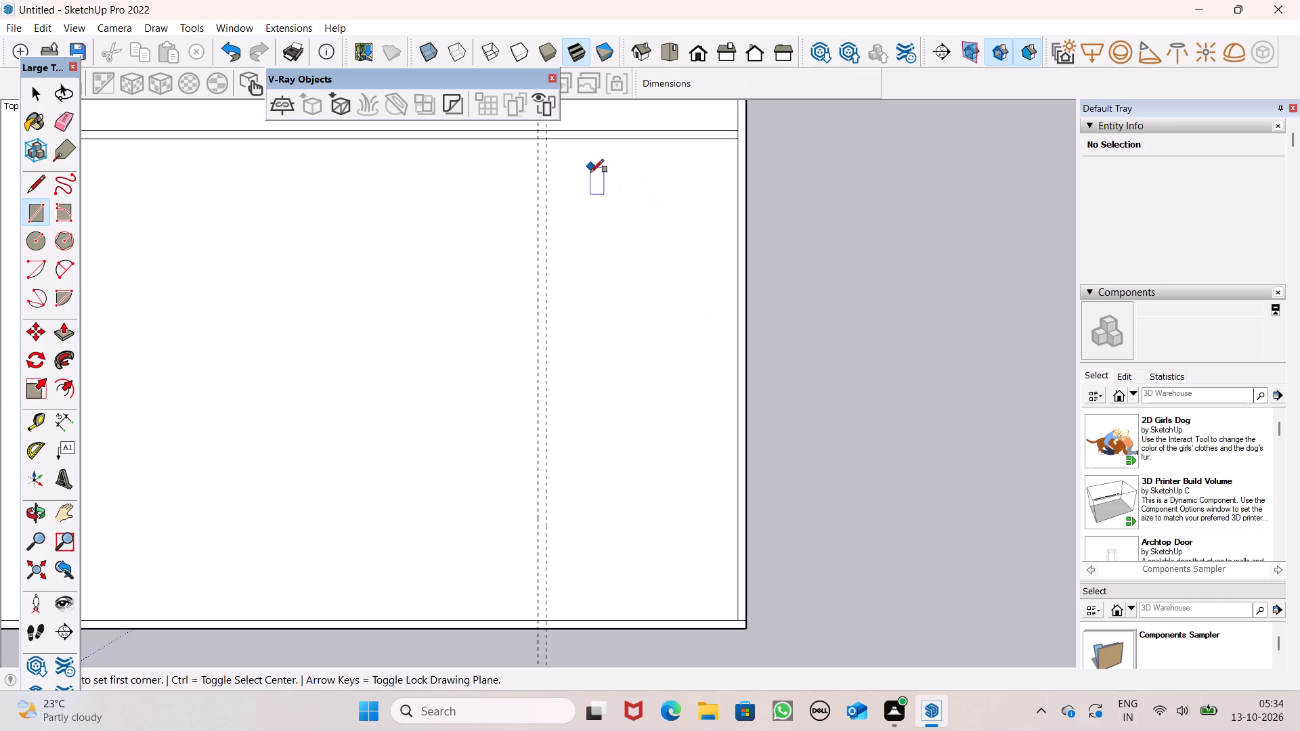
pyautogui.scroll(-3, 595, 202)
pyautogui.scroll(7, 532, 141)
pyautogui.scroll(-6, 594, 239)
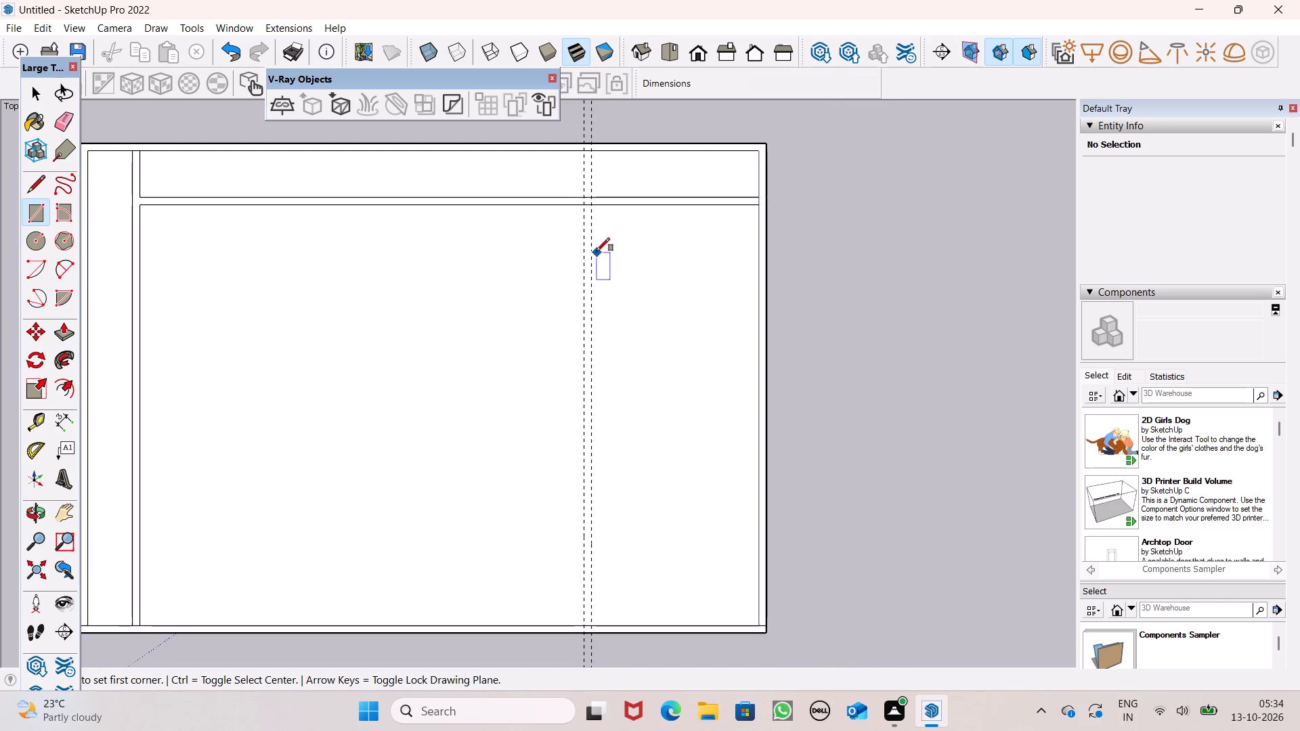
pyautogui.scroll(-4, 617, 225)
pyautogui.scroll(3, 595, 190)
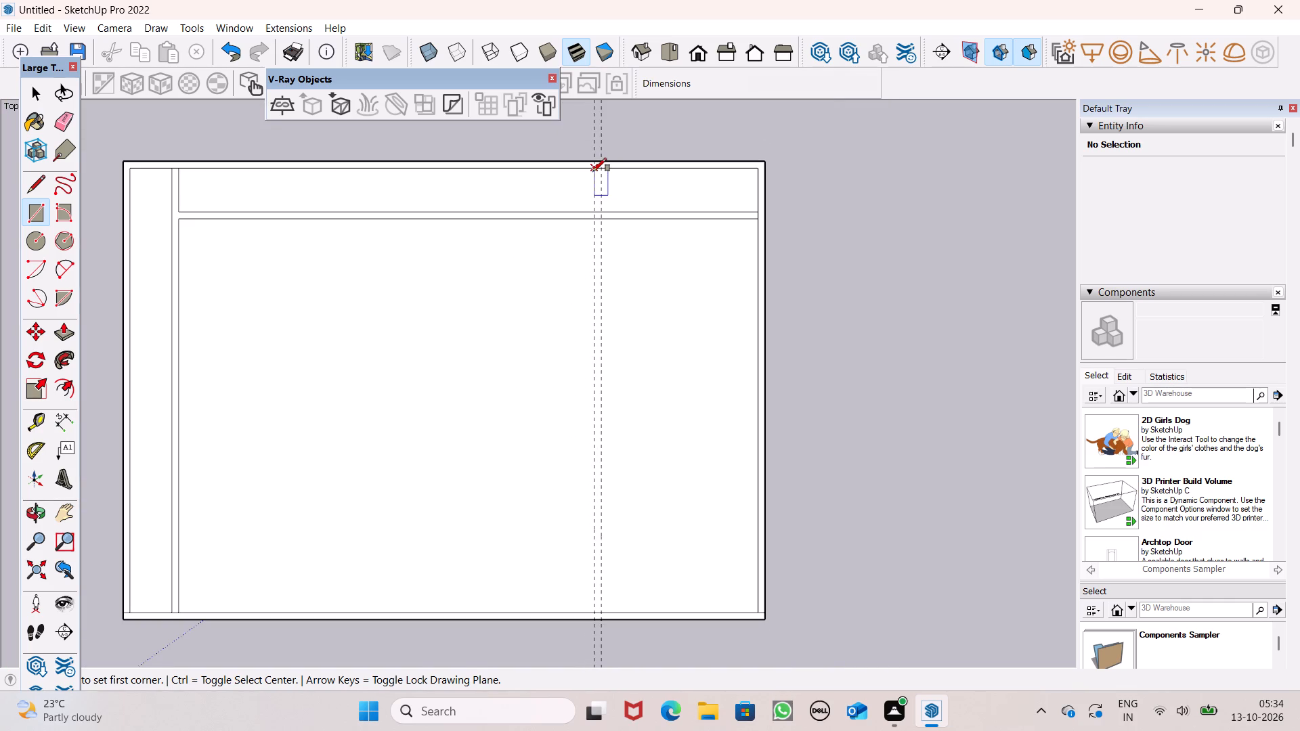
pyautogui.click(593, 171)
pyautogui.scroll(-13, 610, 250)
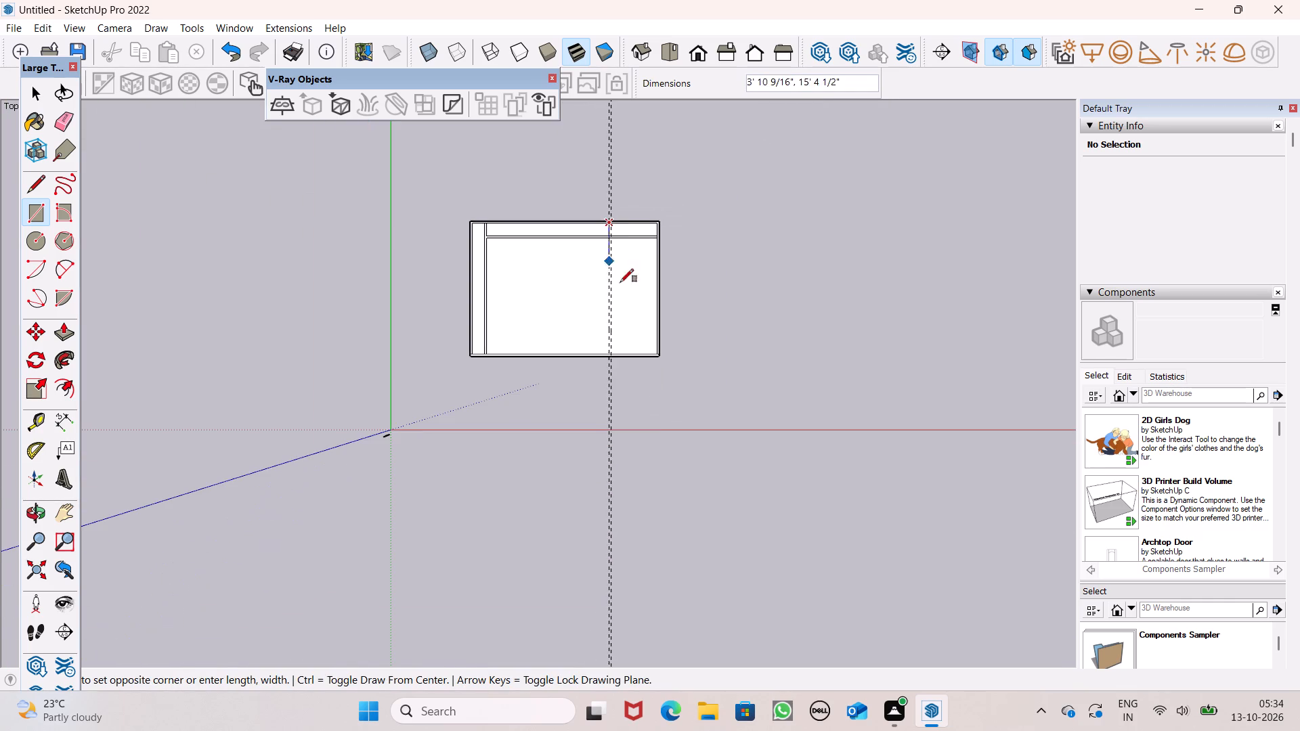
pyautogui.scroll(5, 598, 380)
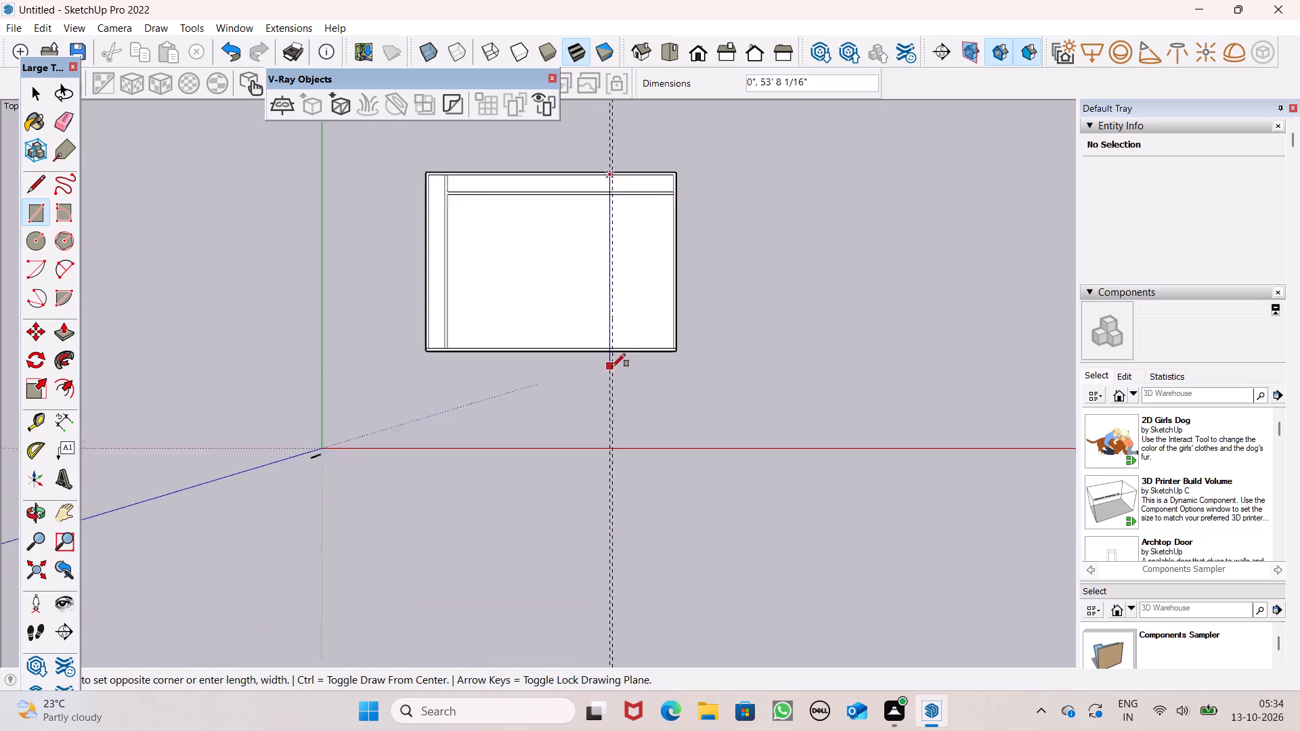
pyautogui.scroll(17, 612, 367)
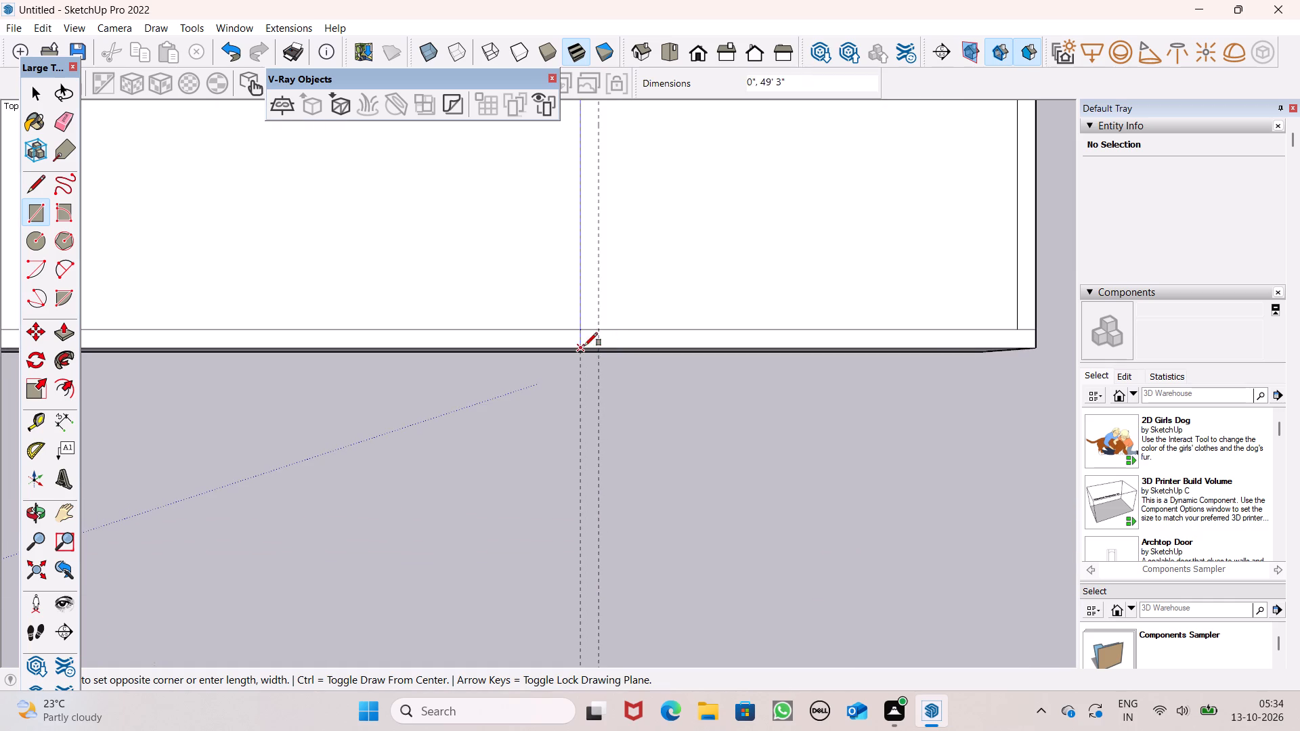
pyautogui.click(599, 347)
pyautogui.scroll(-14, 659, 355)
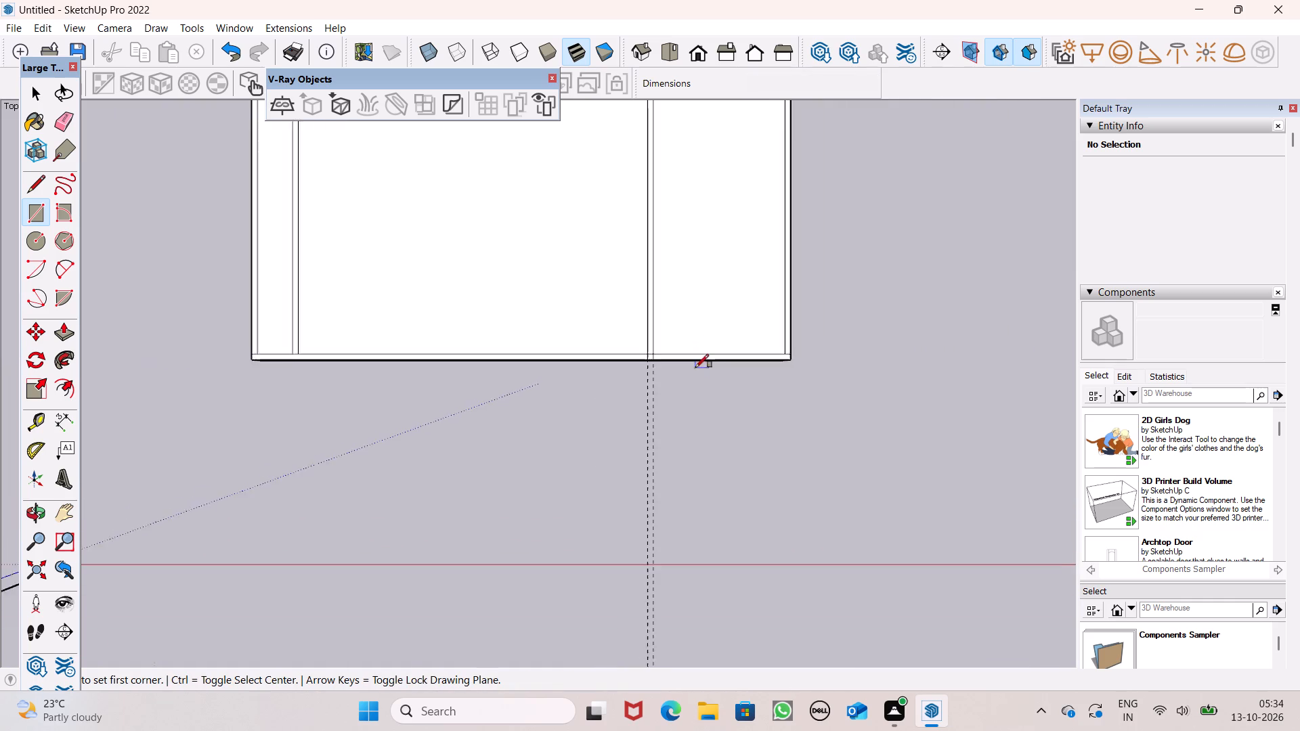
pyautogui.scroll(-7, 703, 342)
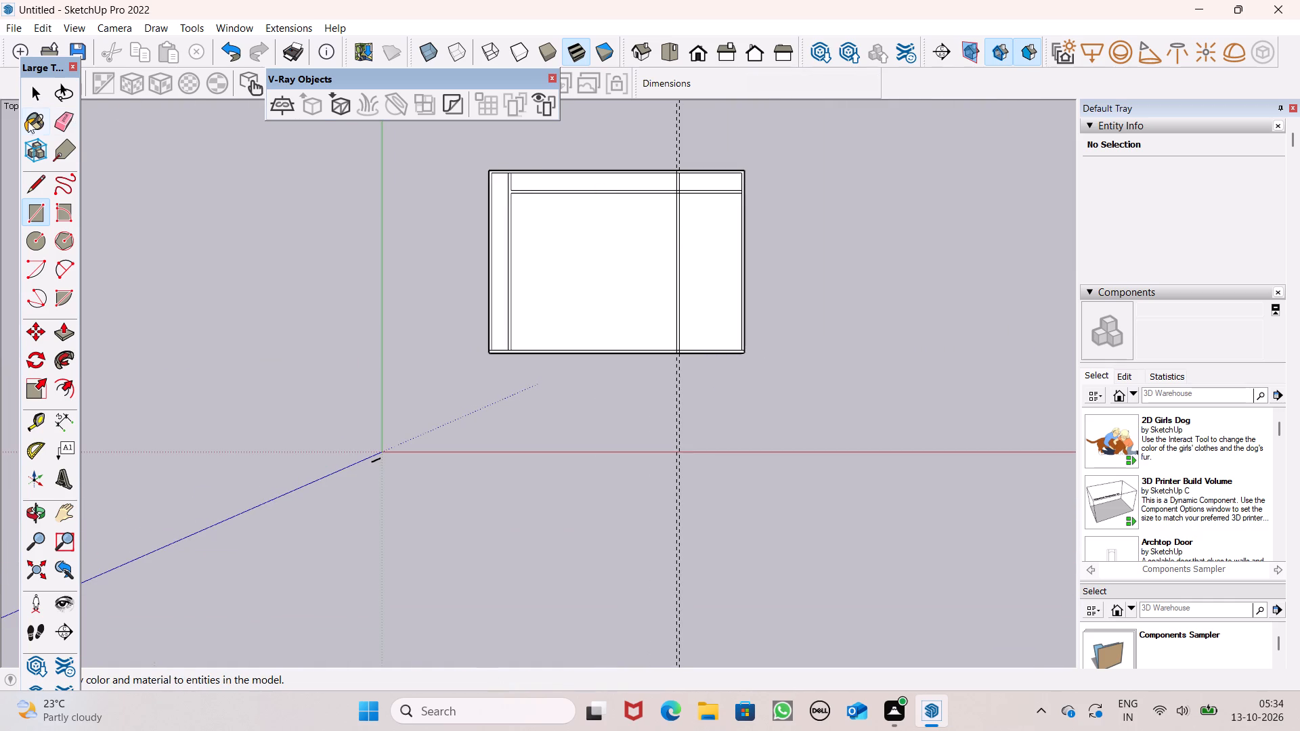
# Erase the two green-direction guides used for the new partition.
pyautogui.click(60, 118)
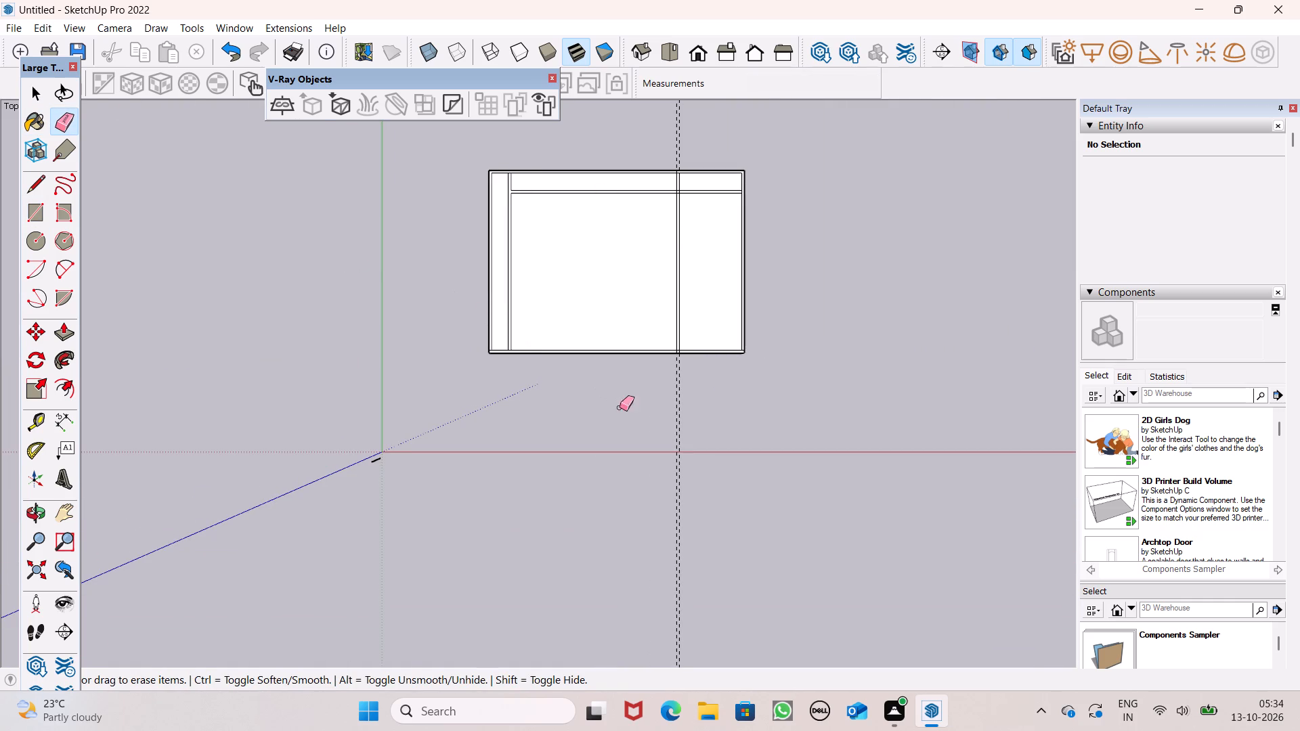
pyautogui.moveTo(661, 414); pyautogui.dragTo(684, 420)
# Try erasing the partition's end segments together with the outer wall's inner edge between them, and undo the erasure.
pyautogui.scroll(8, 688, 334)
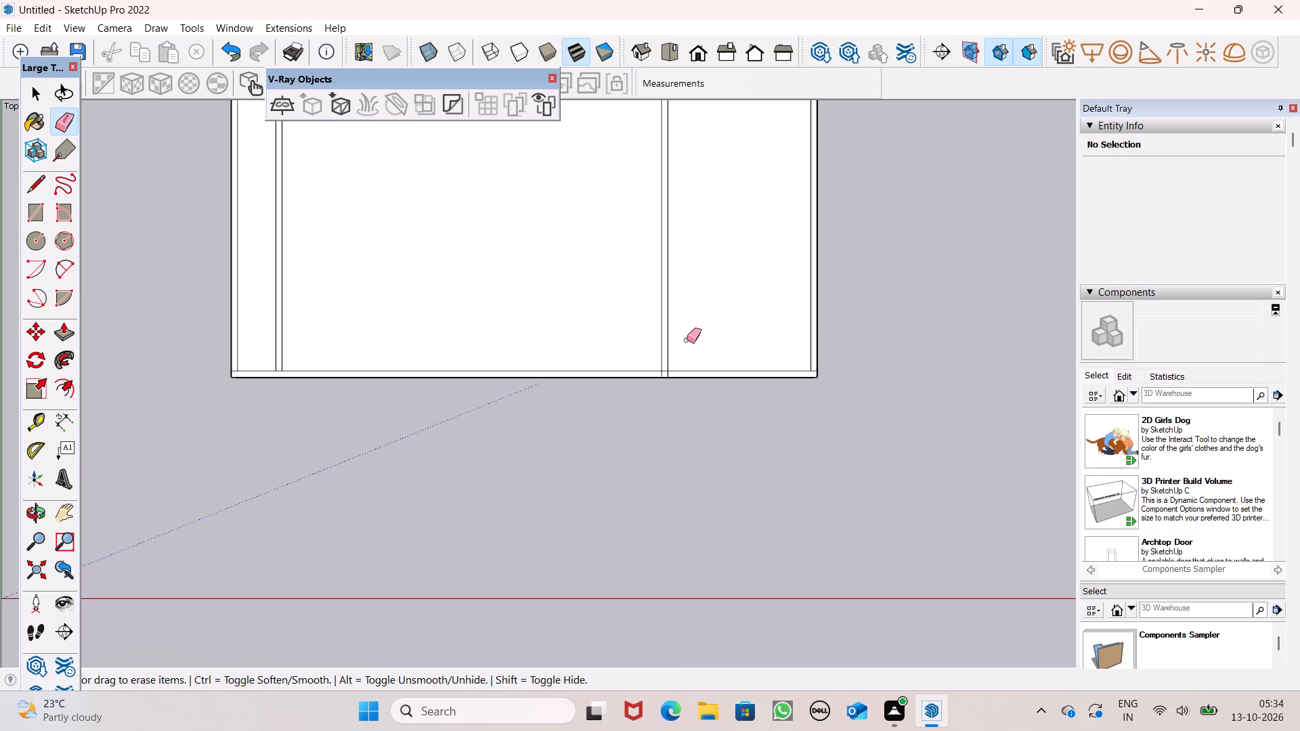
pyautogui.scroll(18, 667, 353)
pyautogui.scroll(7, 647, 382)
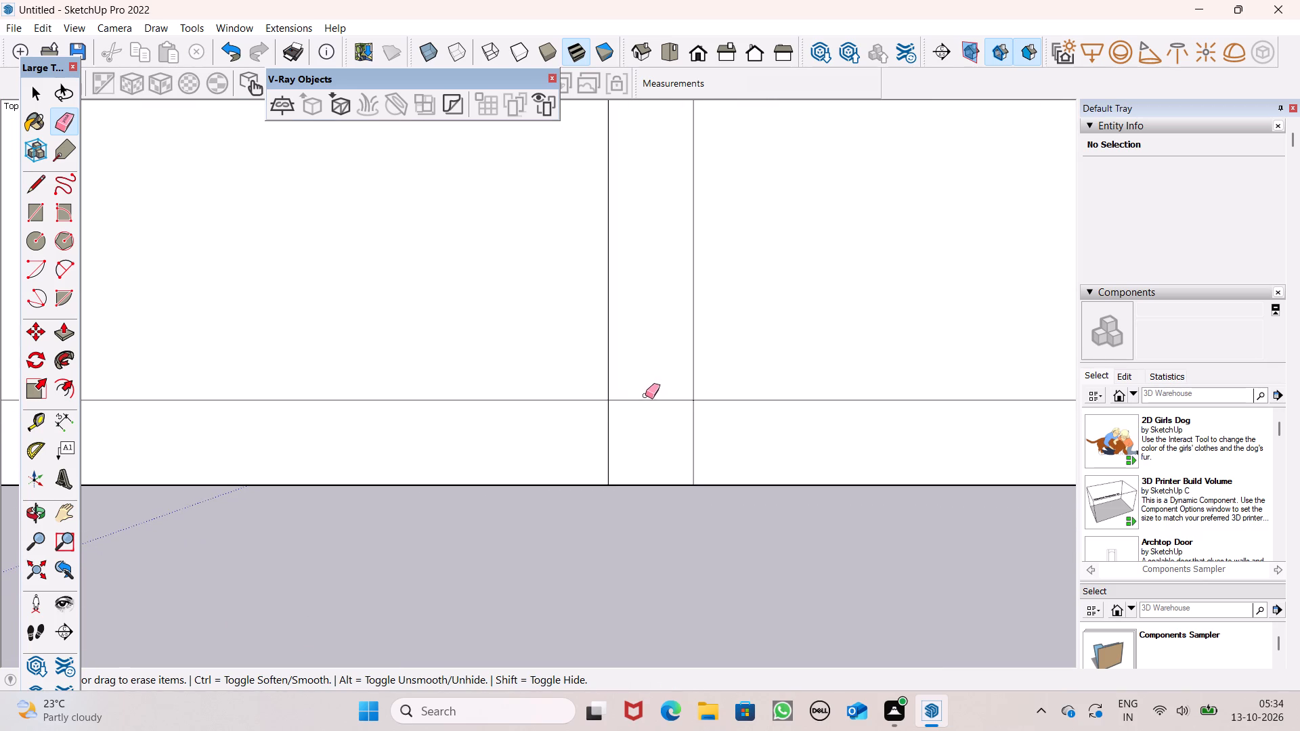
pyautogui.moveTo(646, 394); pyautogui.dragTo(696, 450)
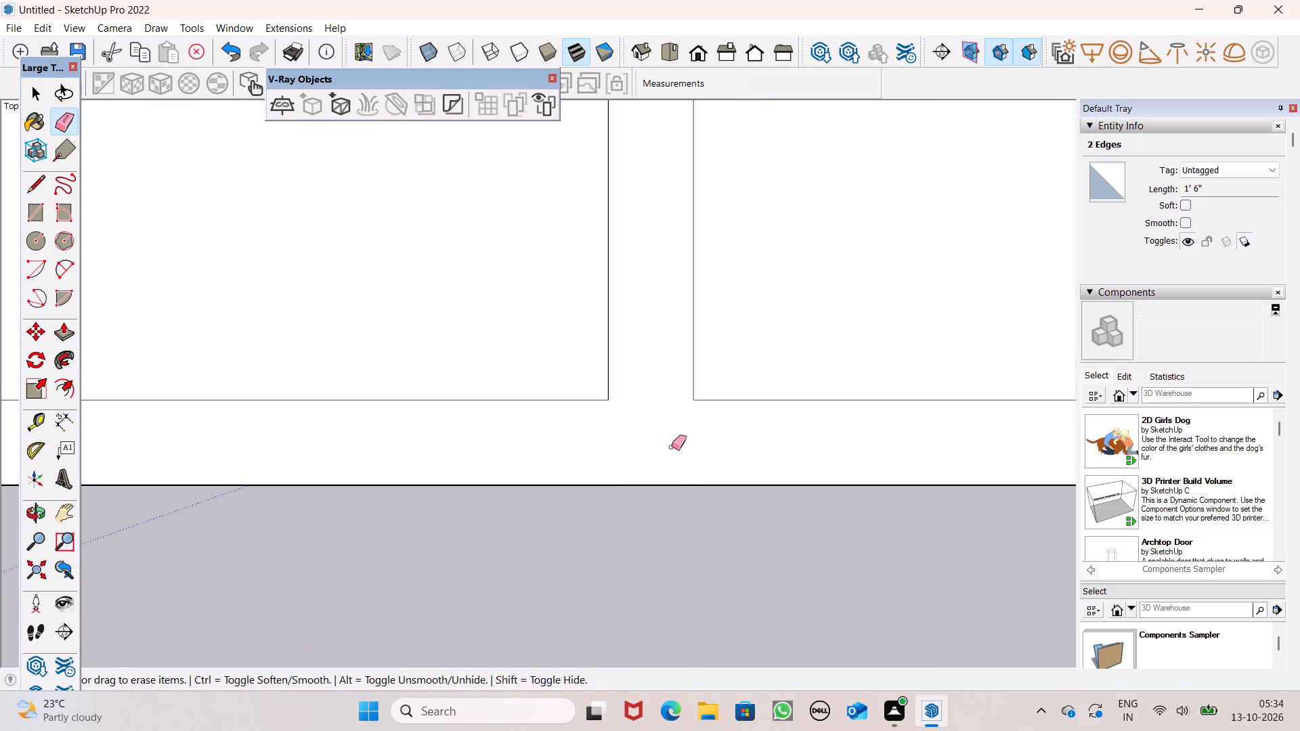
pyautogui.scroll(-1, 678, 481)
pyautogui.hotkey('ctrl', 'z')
# Erase only the new partition's two segments crossing the outer wall nearest the red axis, keeping that wall's inner edge.
pyautogui.moveTo(665, 451); pyautogui.dragTo(664, 458, button='right')
pyautogui.moveTo(632, 451); pyautogui.dragTo(620, 459)
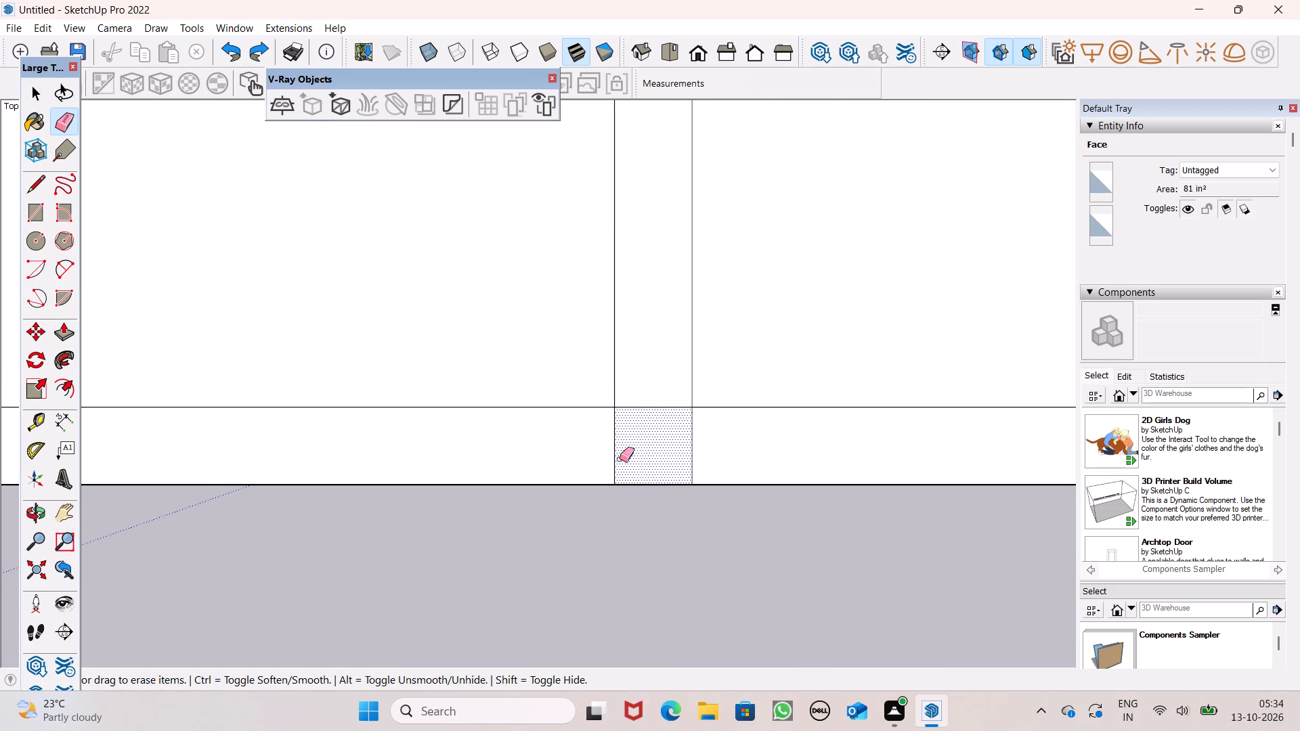
pyautogui.press('space')
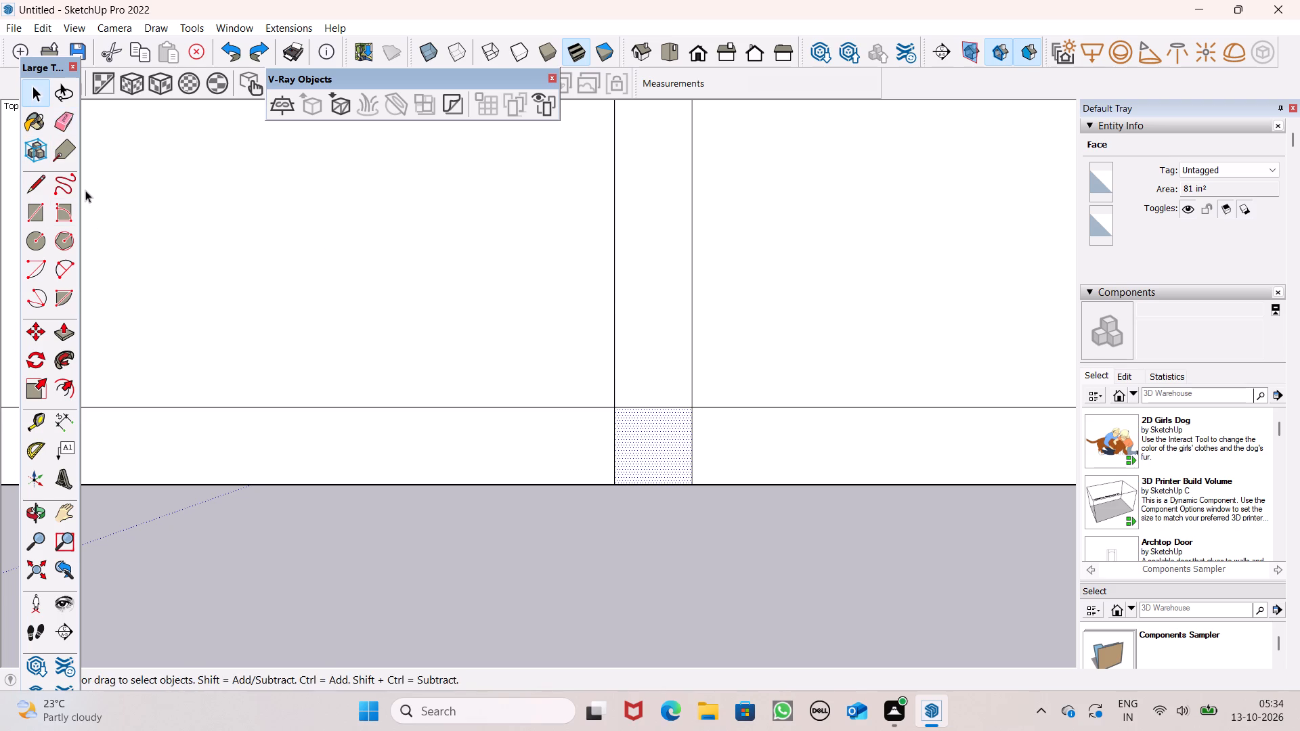
pyautogui.click(618, 609)
pyautogui.click(62, 120)
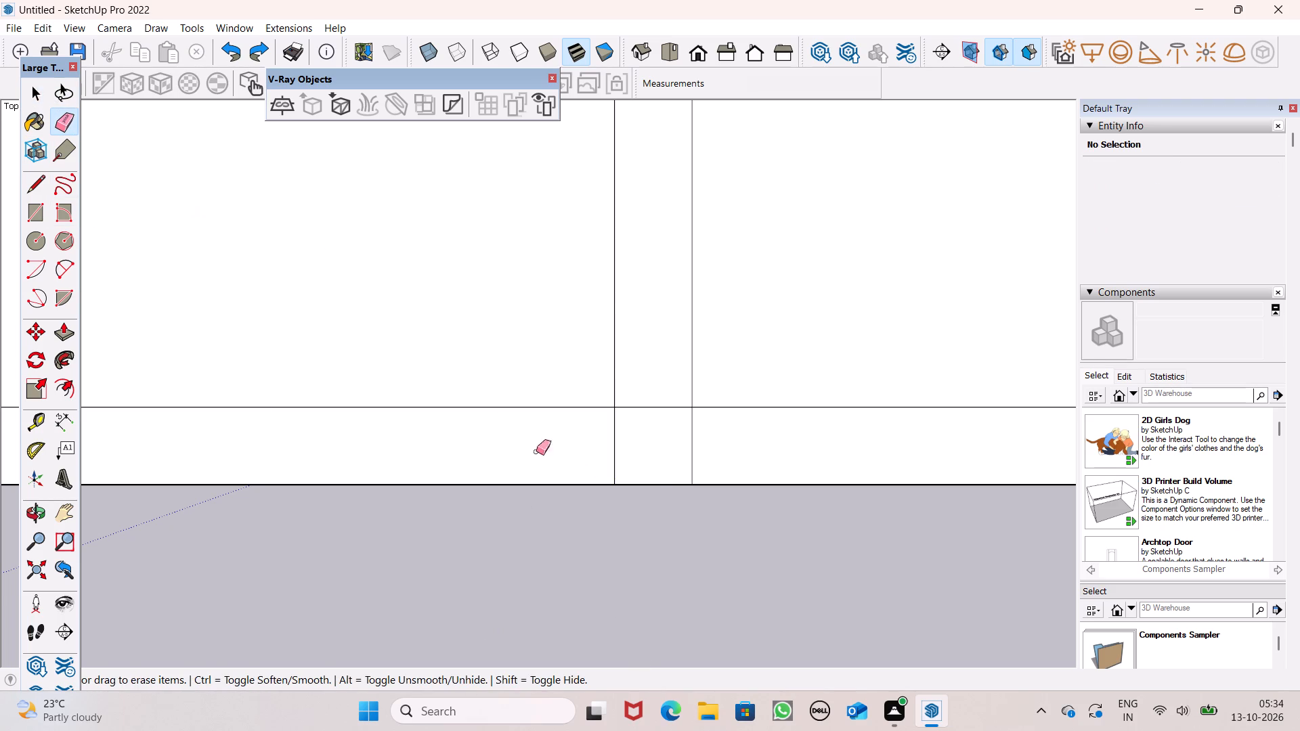
pyautogui.moveTo(707, 460); pyautogui.dragTo(657, 468)
pyautogui.moveTo(649, 468); pyautogui.dragTo(625, 464)
pyautogui.moveTo(622, 462); pyautogui.dragTo(616, 462)
pyautogui.click(616, 462)
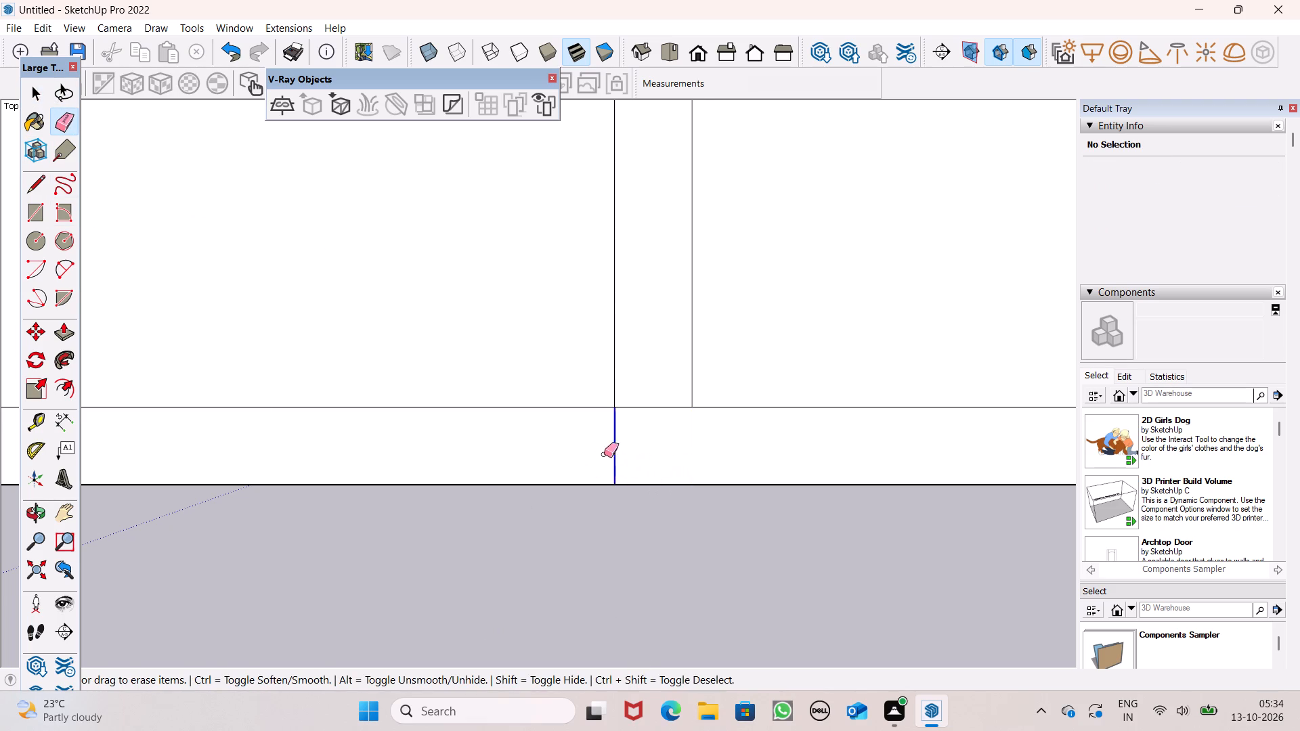
pyautogui.scroll(-15, 380, 378)
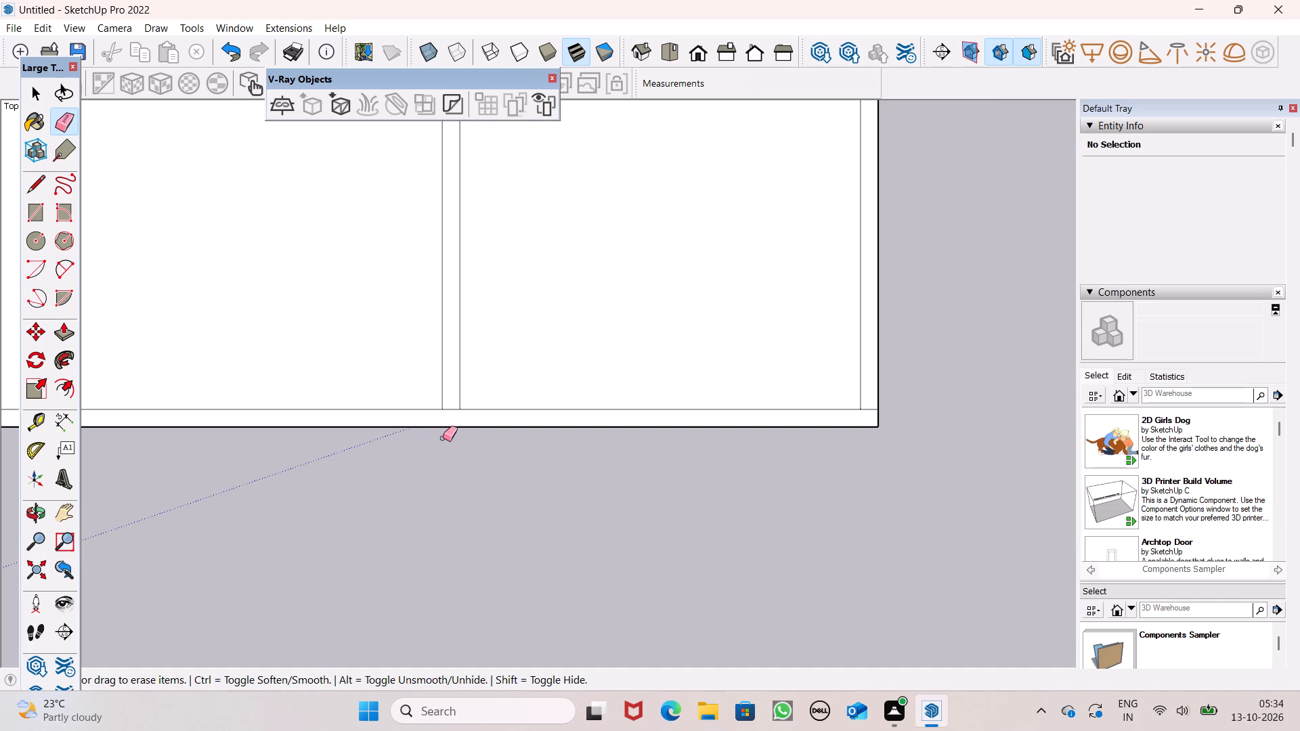
# Place a red-direction guide in the end bay, about 26' from the inner edge of the outer wall farthest from the red axis.
pyautogui.press('space')
pyautogui.scroll(-4, 510, 487)
pyautogui.scroll(-14, 503, 144)
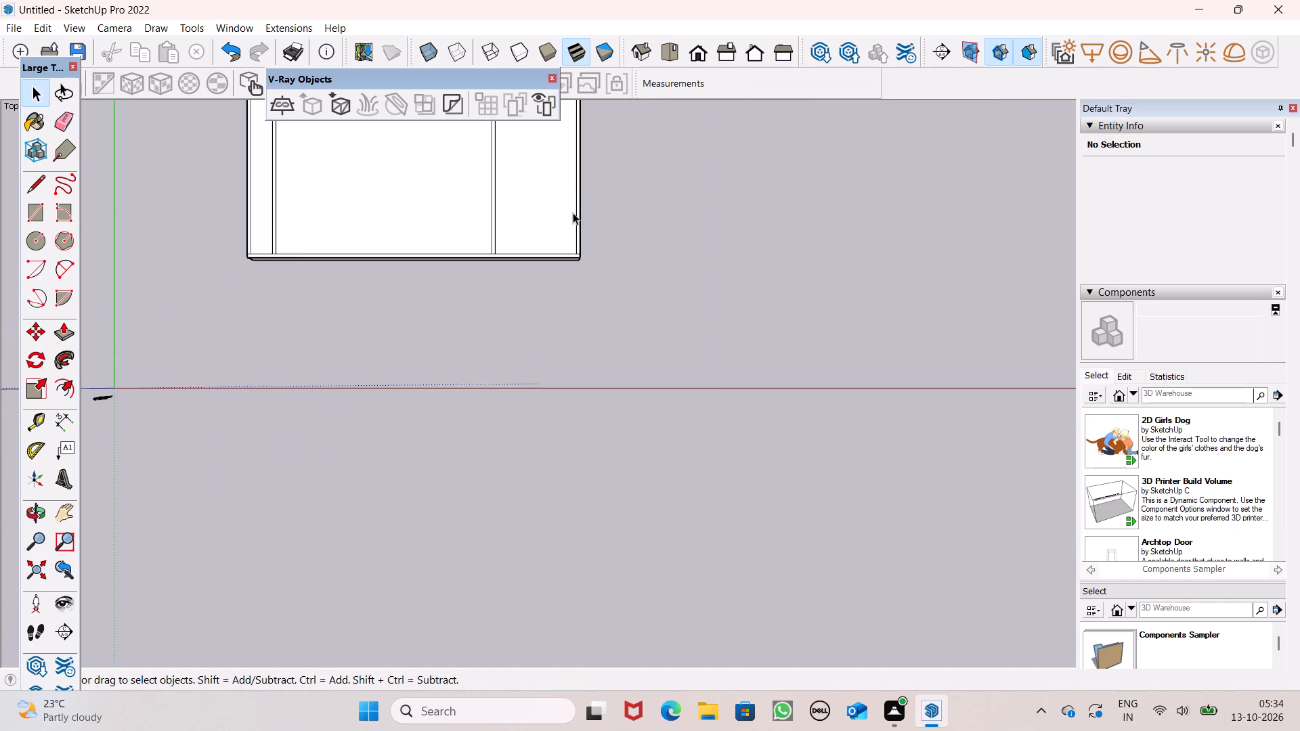
pyautogui.scroll(-6, 573, 213)
pyautogui.scroll(10, 575, 138)
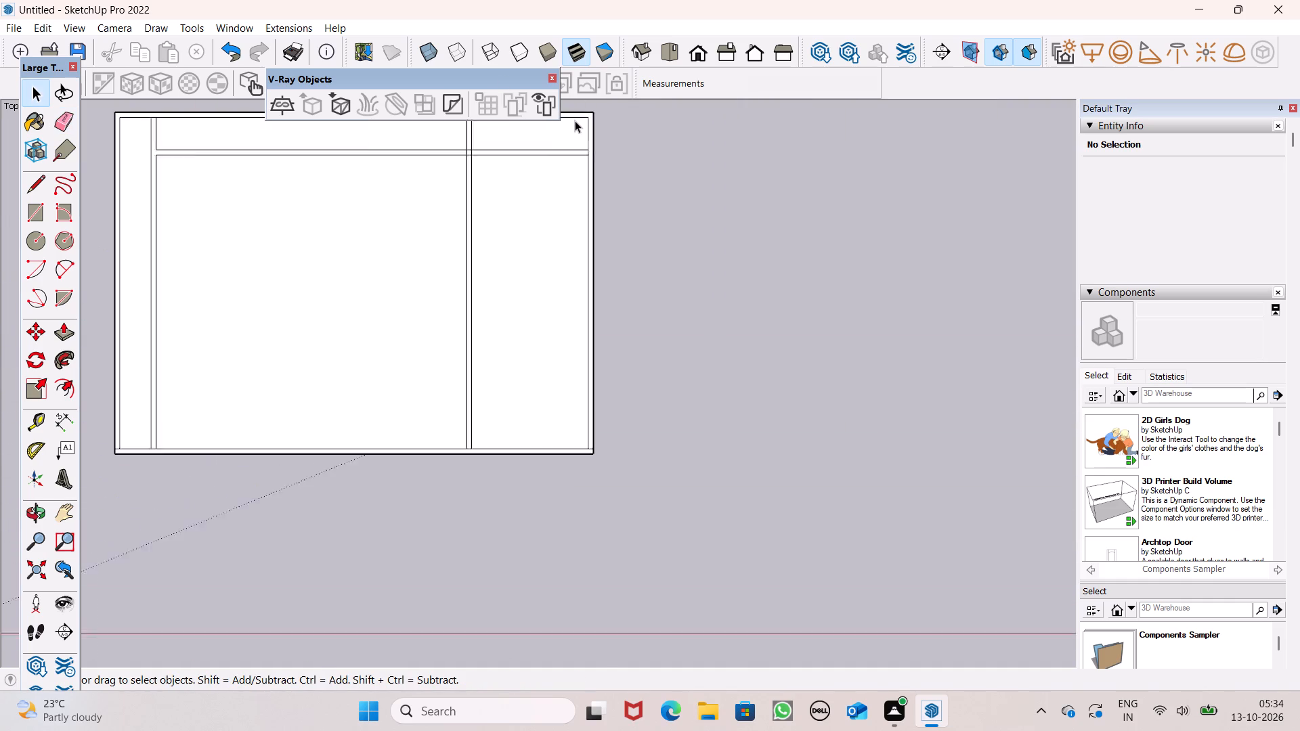
pyautogui.scroll(7, 575, 120)
pyautogui.scroll(1, 449, 185)
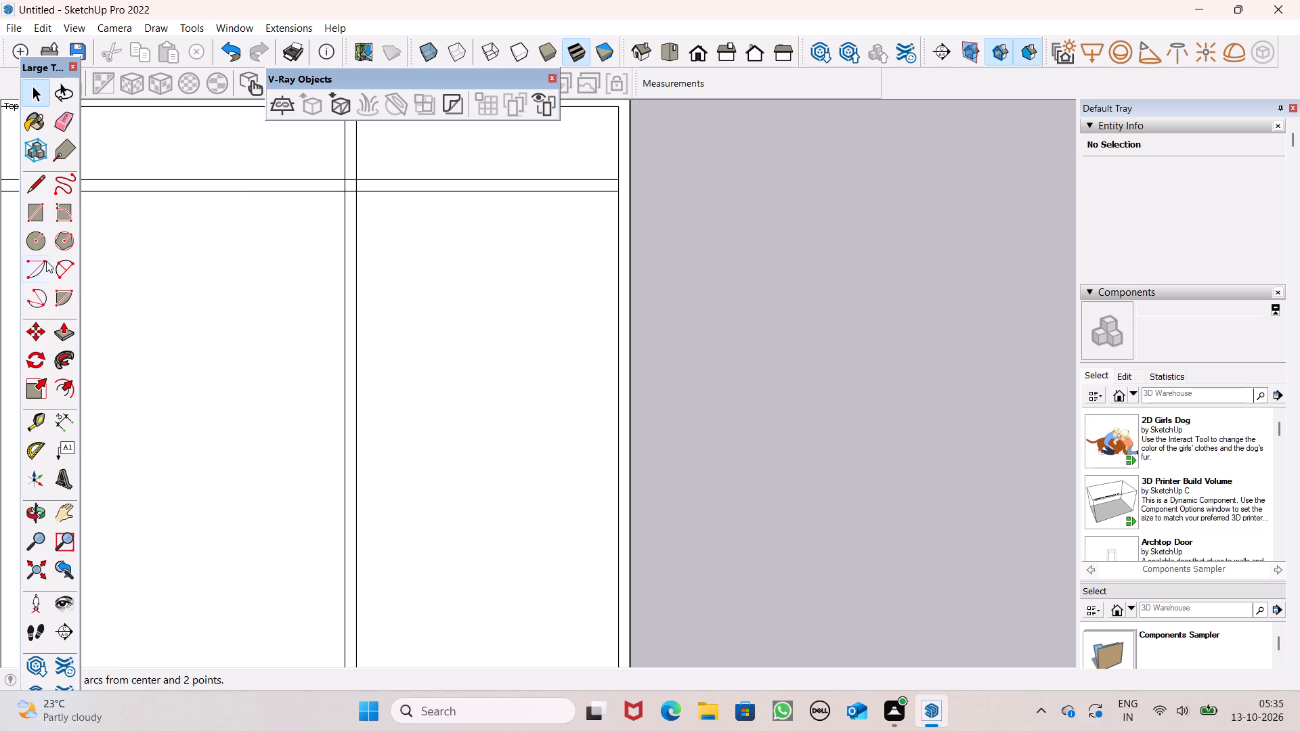
pyautogui.moveTo(41, 424); pyautogui.dragTo(43, 417)
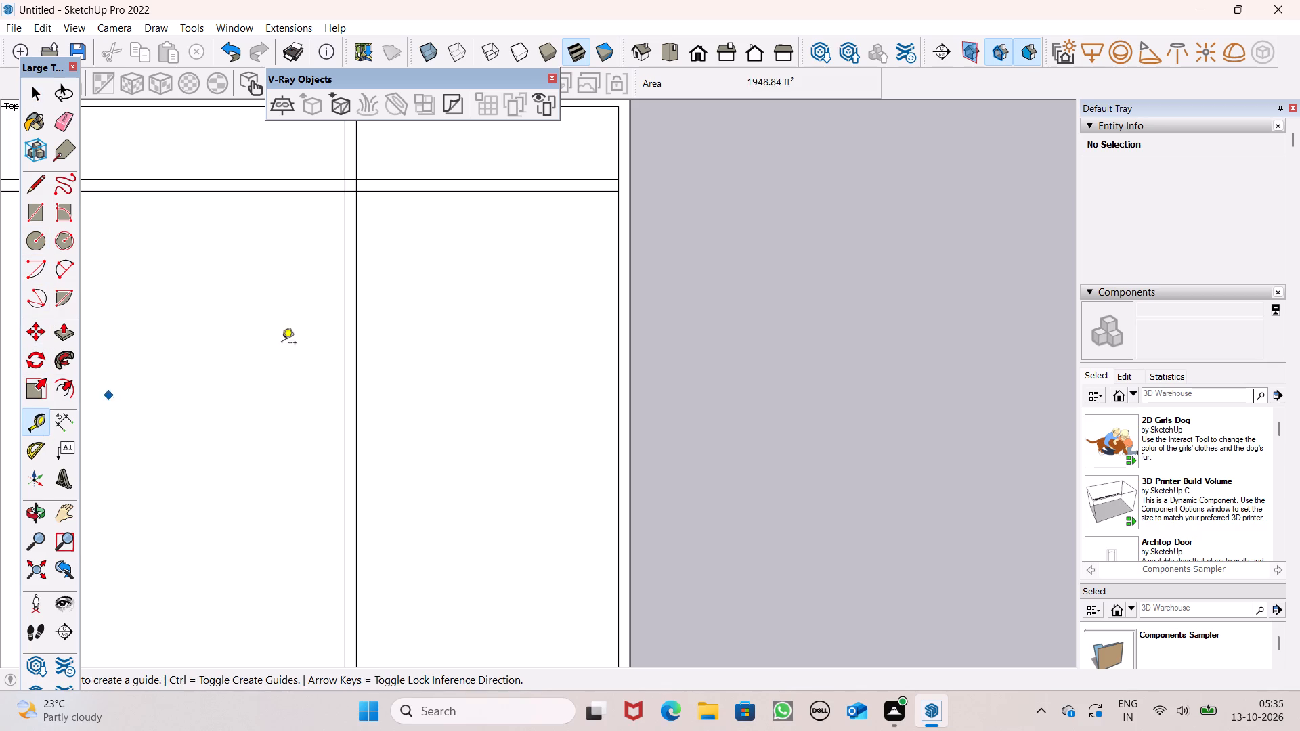
pyautogui.scroll(-5, 526, 264)
pyautogui.scroll(-4, 543, 150)
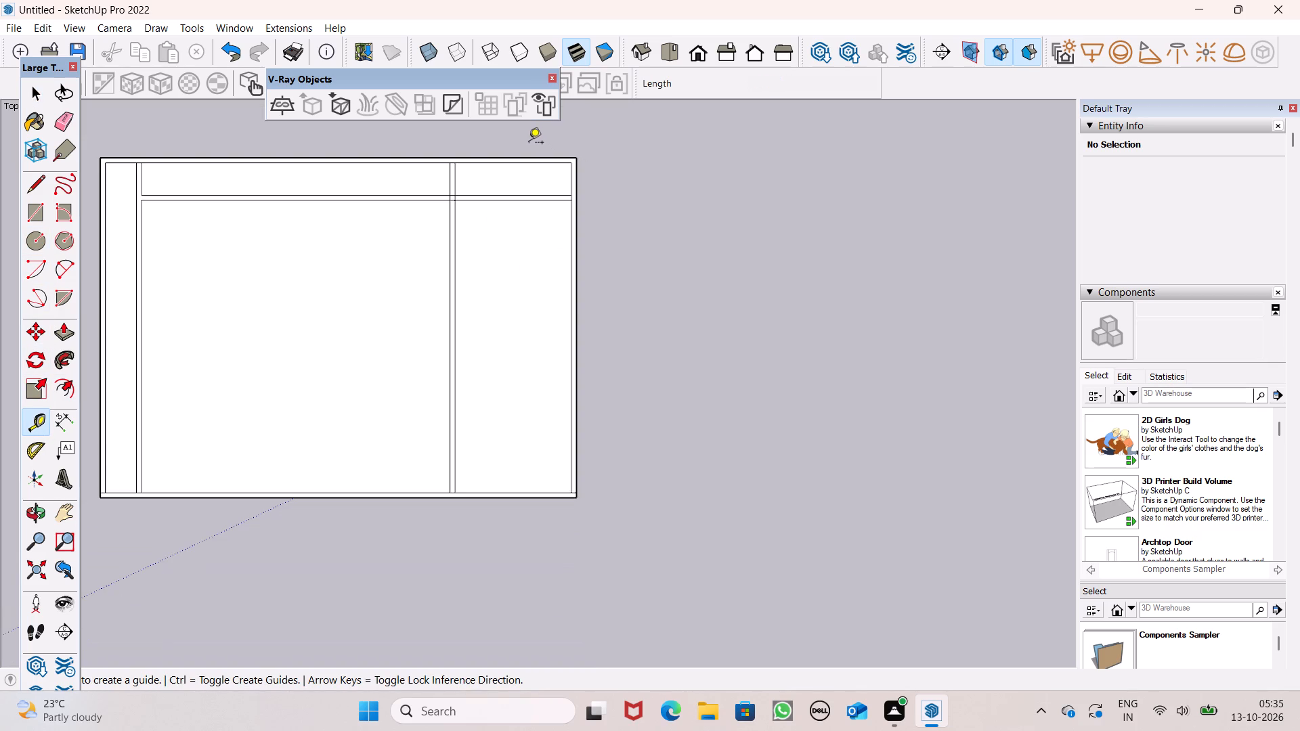
pyautogui.scroll(-1, 527, 139)
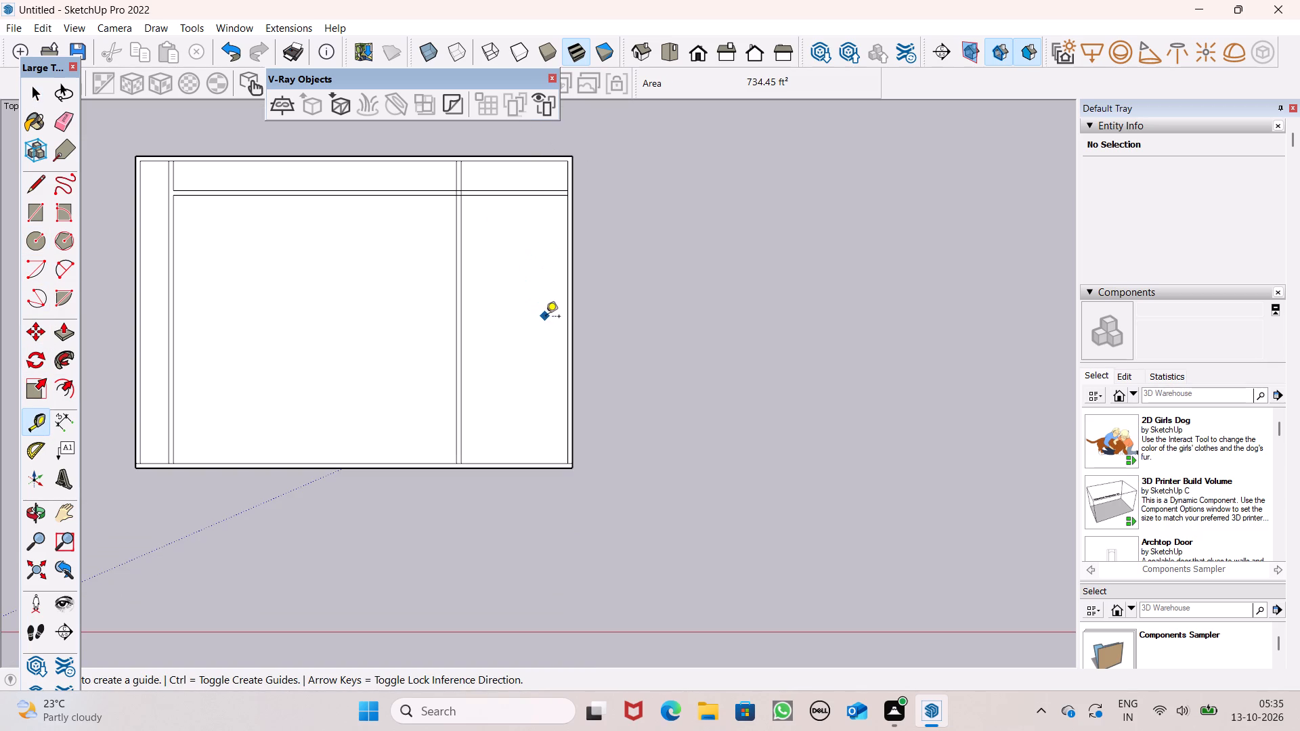
pyautogui.scroll(4, 470, 191)
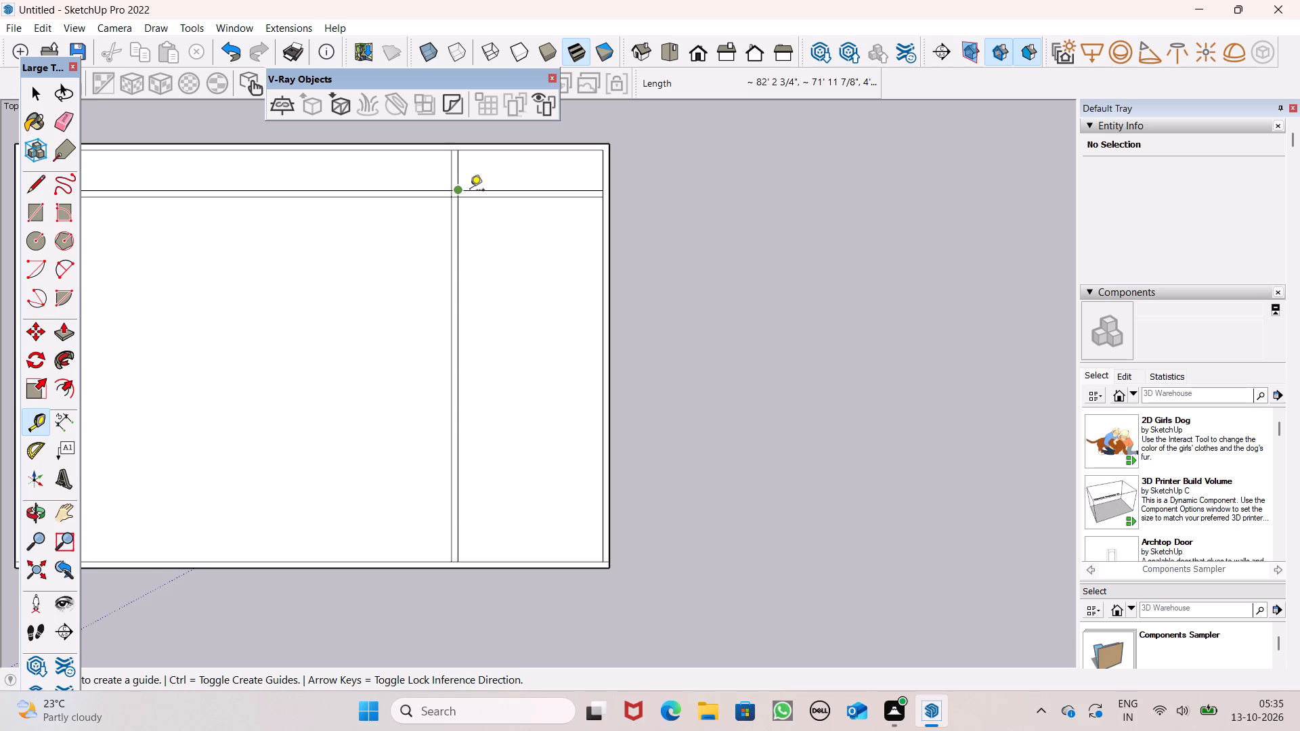
pyautogui.click(515, 149)
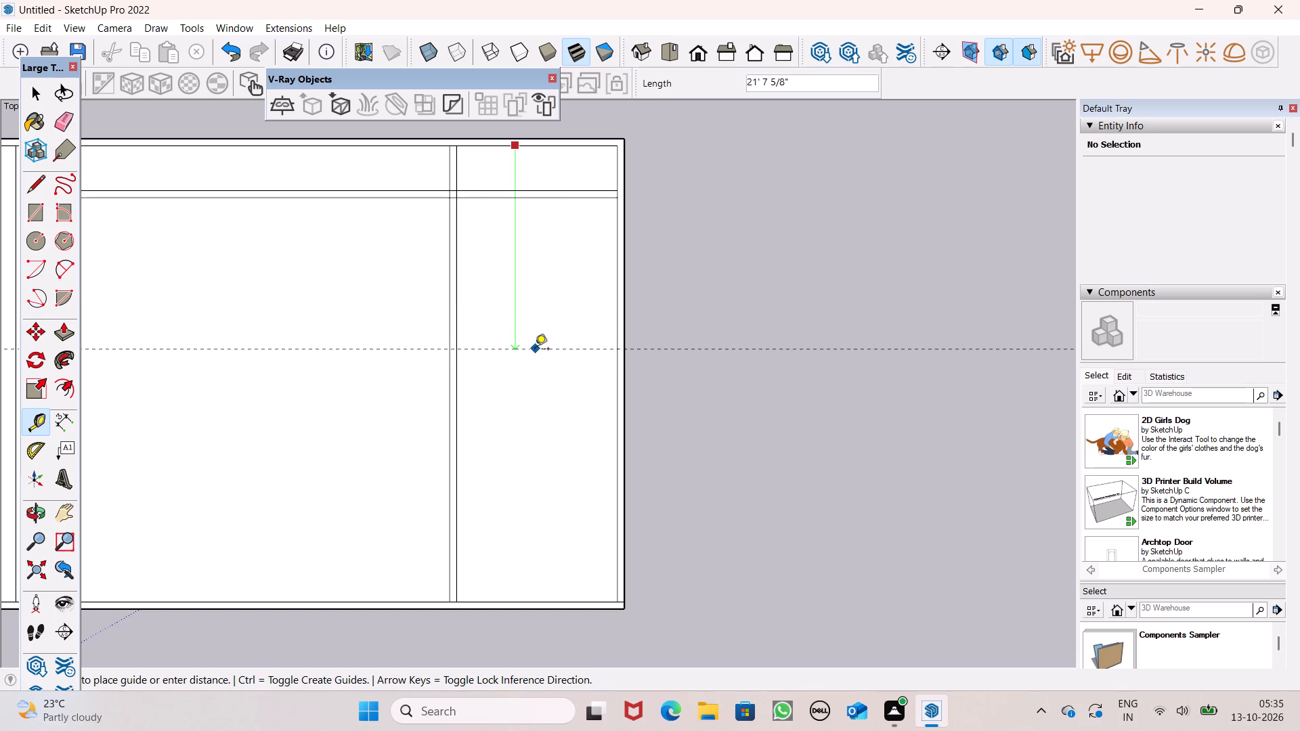
pyautogui.click(517, 385)
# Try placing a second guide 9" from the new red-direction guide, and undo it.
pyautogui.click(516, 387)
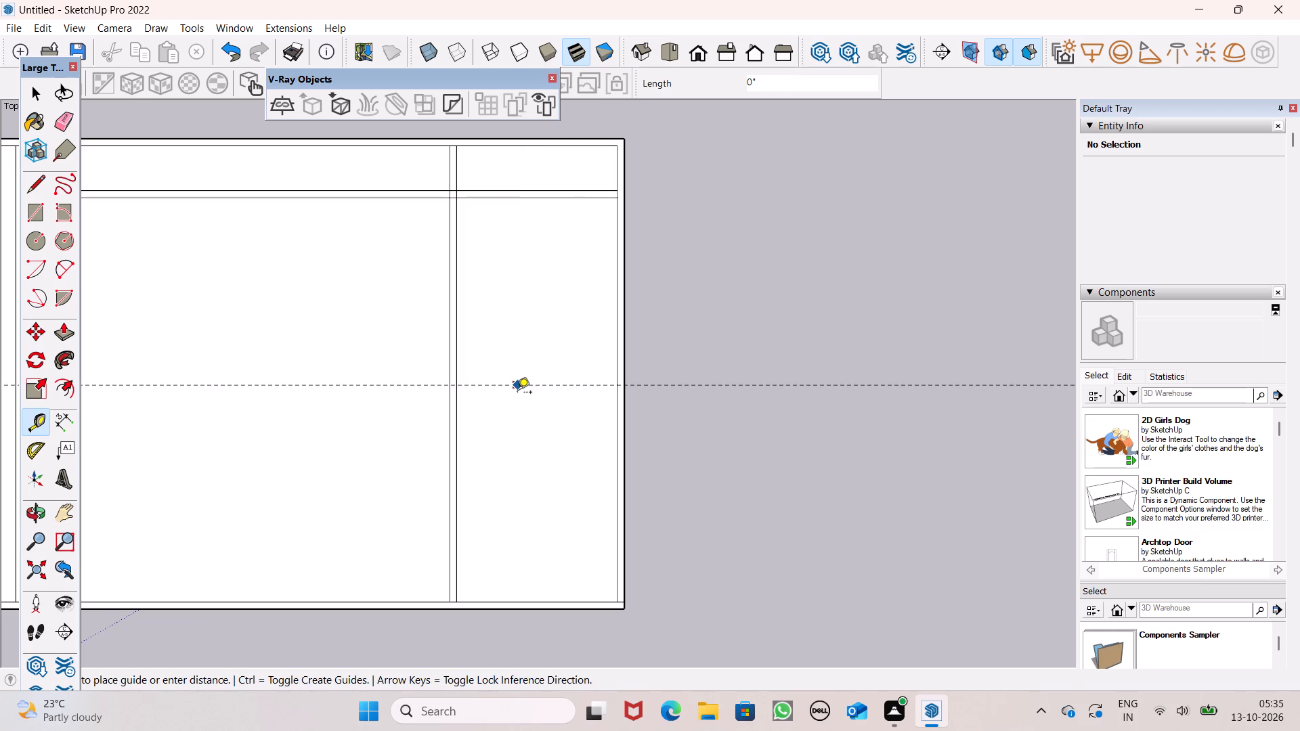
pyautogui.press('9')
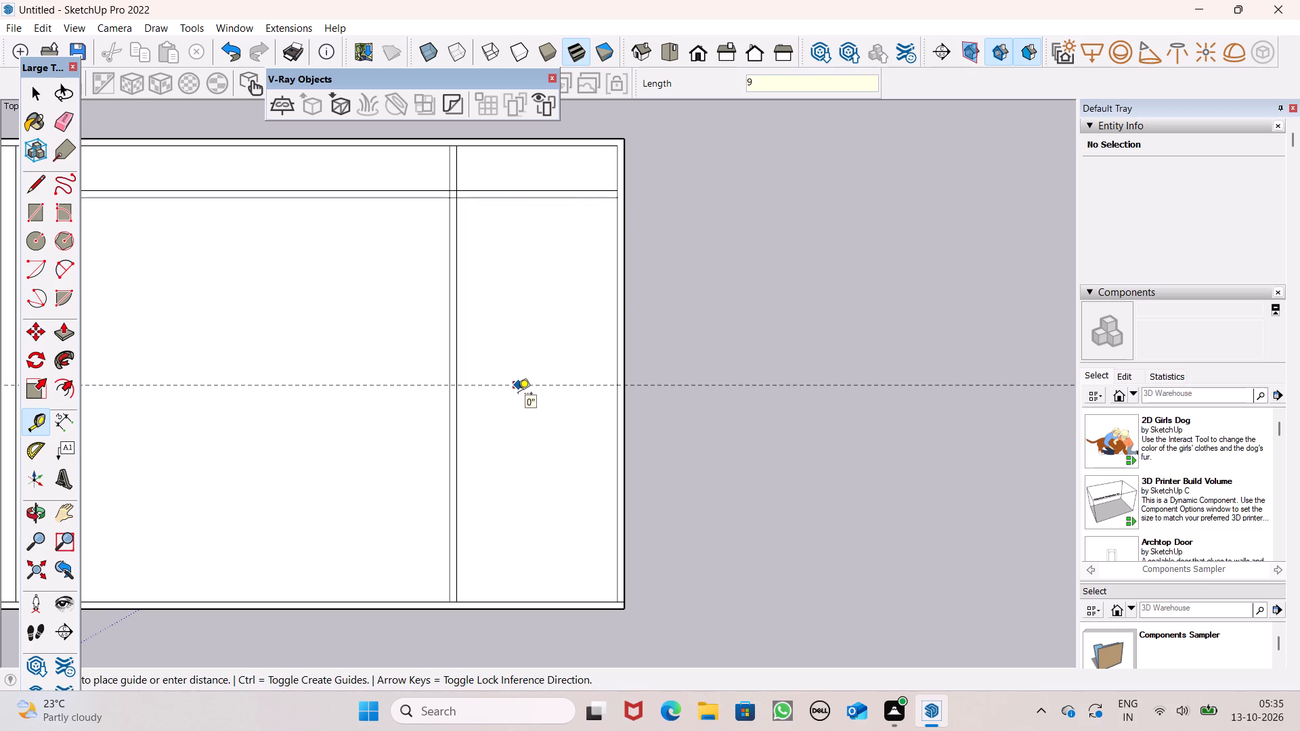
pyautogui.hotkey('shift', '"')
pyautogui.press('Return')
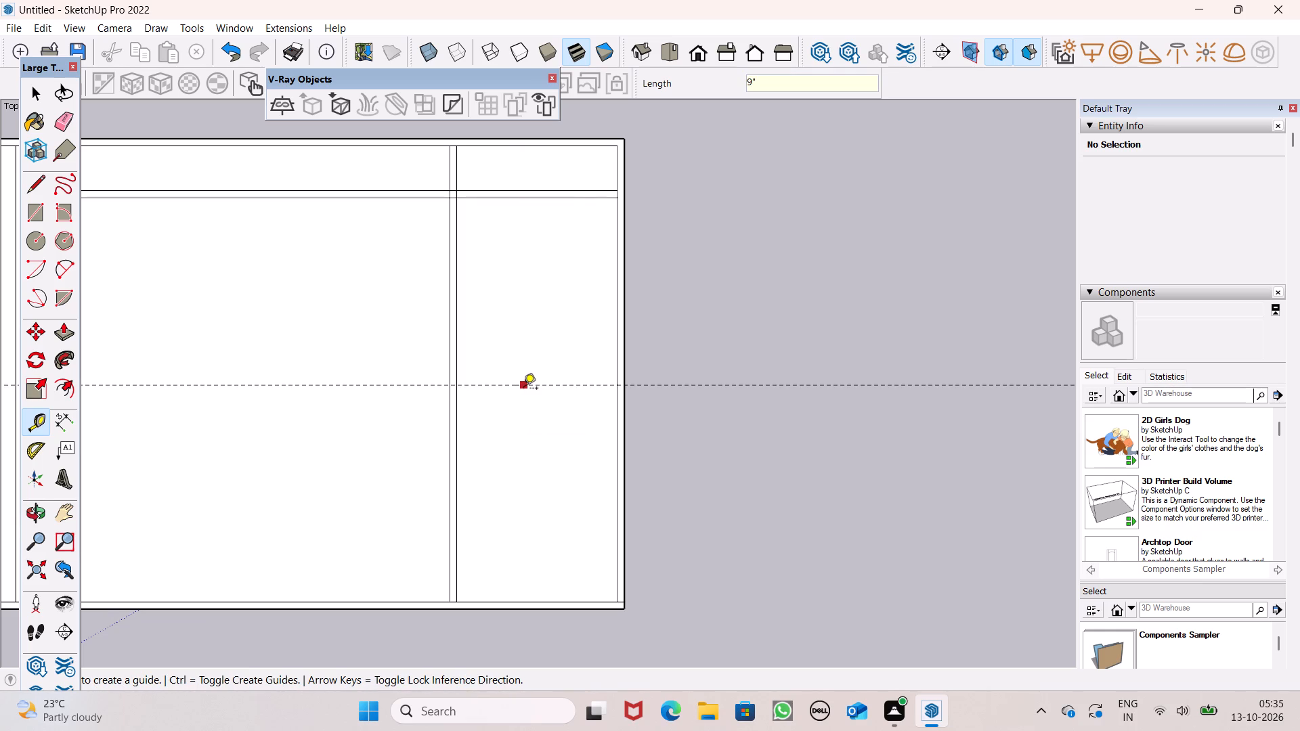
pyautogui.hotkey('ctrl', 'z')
# Place a second red-direction guide 9" from the first one, on the side nearer the red axis.
pyautogui.click(524, 386)
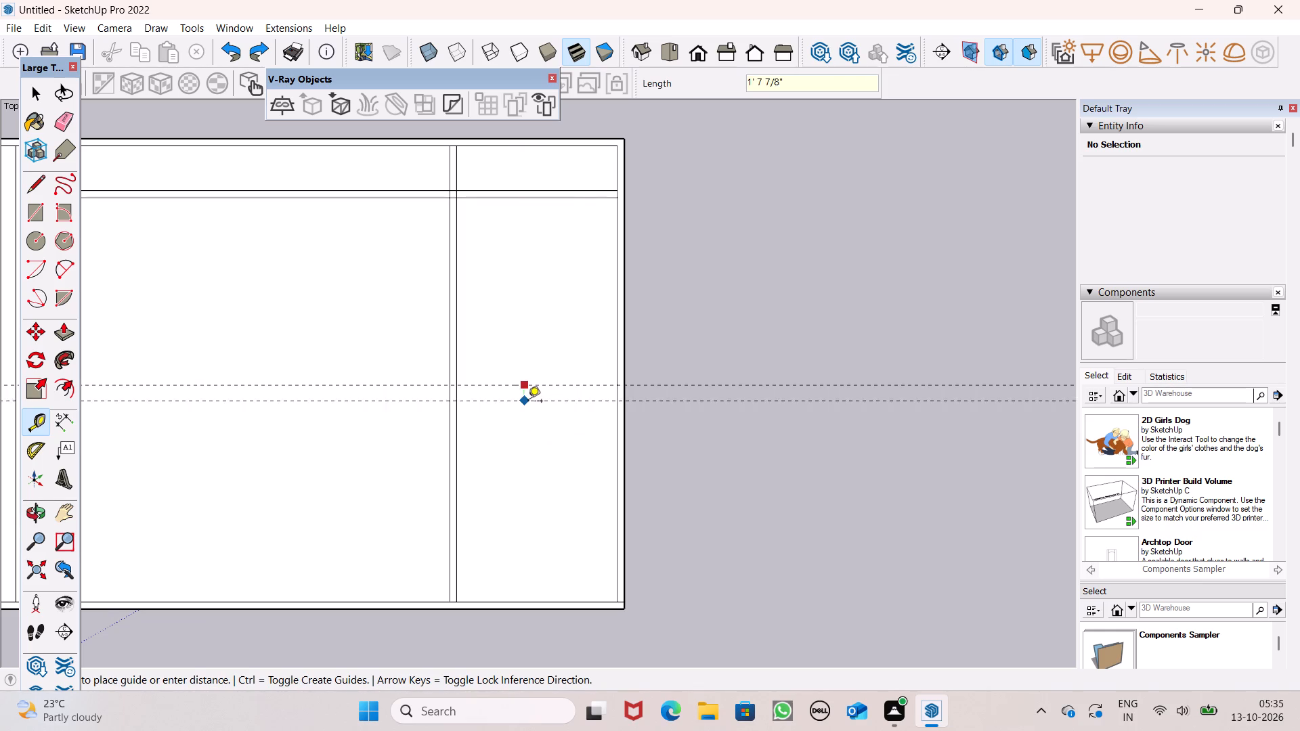
pyautogui.press('9')
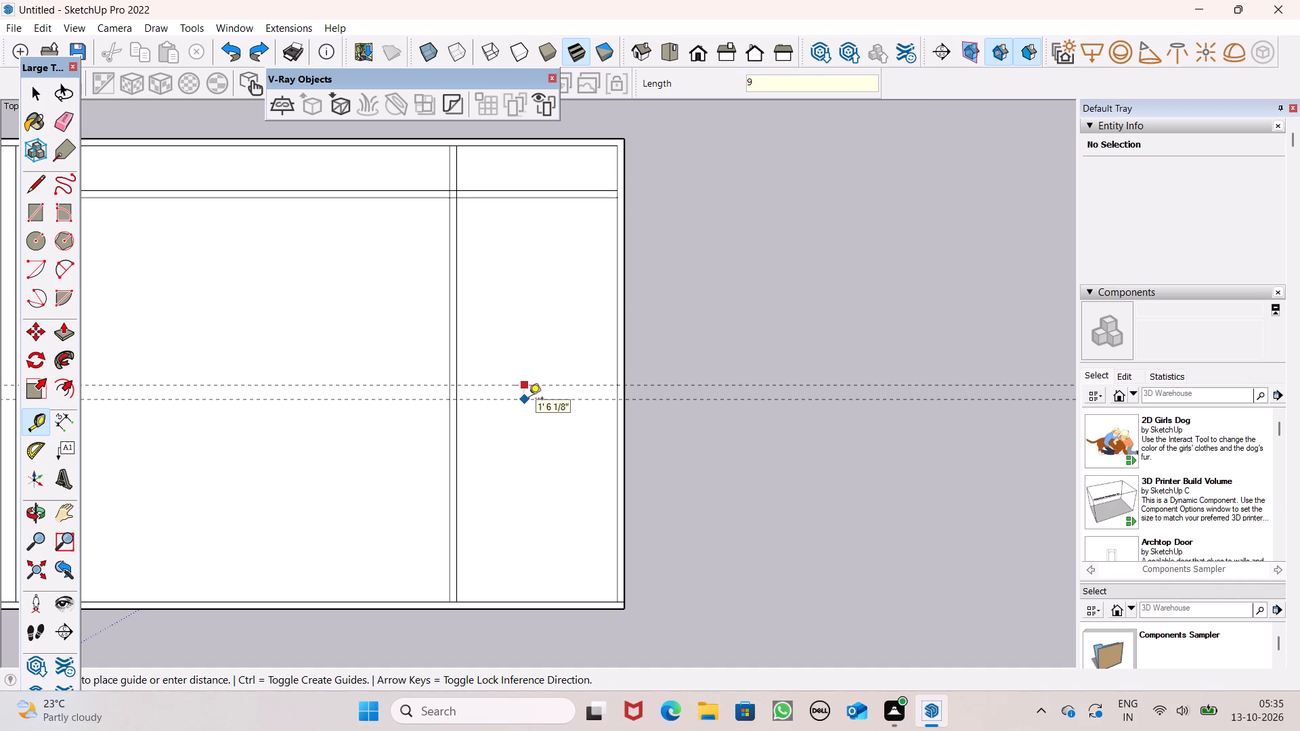
pyautogui.hotkey('shift', '"')
pyautogui.press('Return')
pyautogui.press('space')
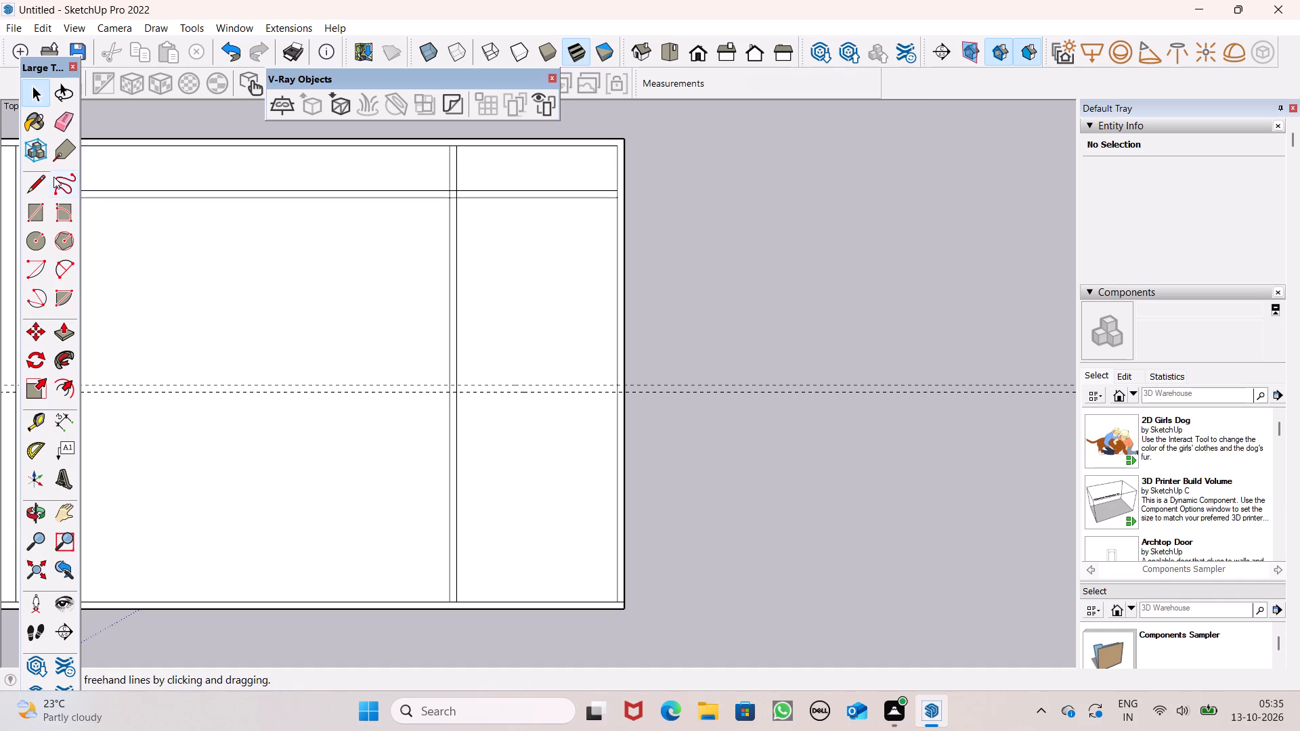
# Draw a 9" by about 17' 10" cross-partition rectangle between the guides, from the long partition's far edge to the outer wall's inner edge.
pyautogui.click(40, 205)
pyautogui.scroll(1, 454, 399)
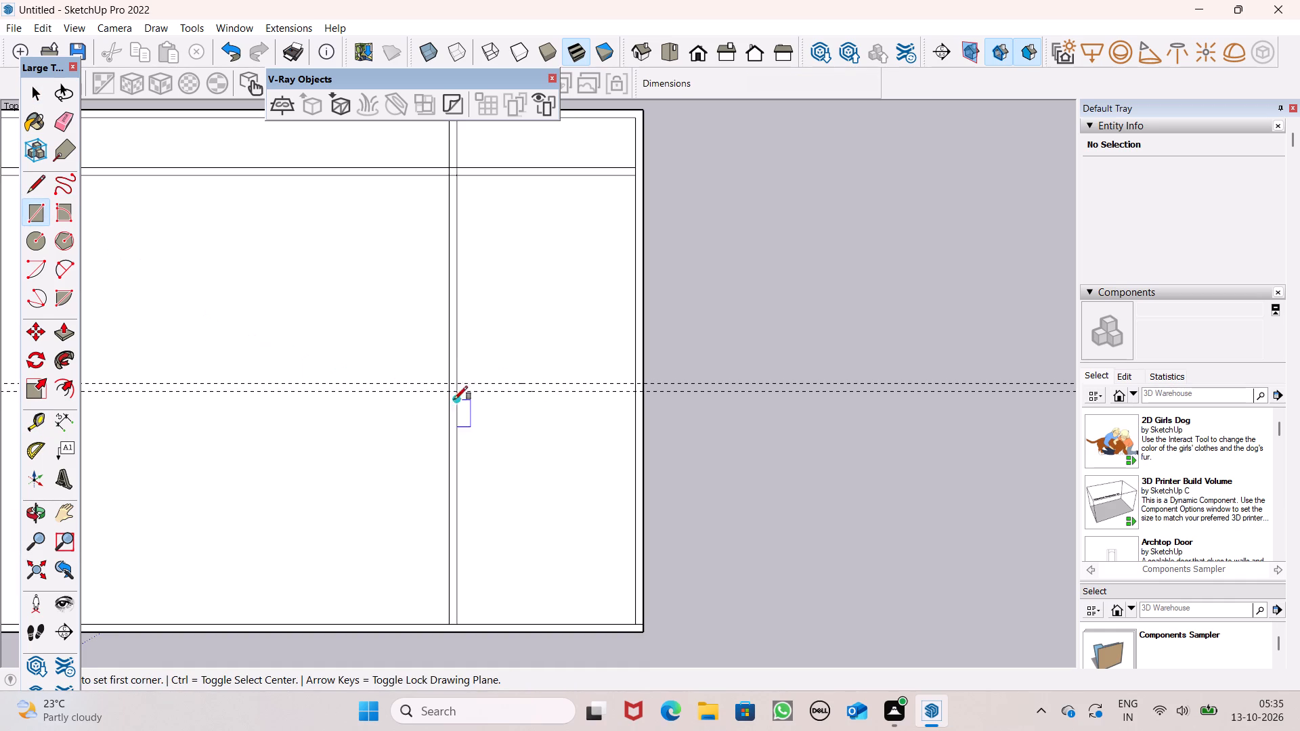
pyautogui.scroll(-3, 506, 259)
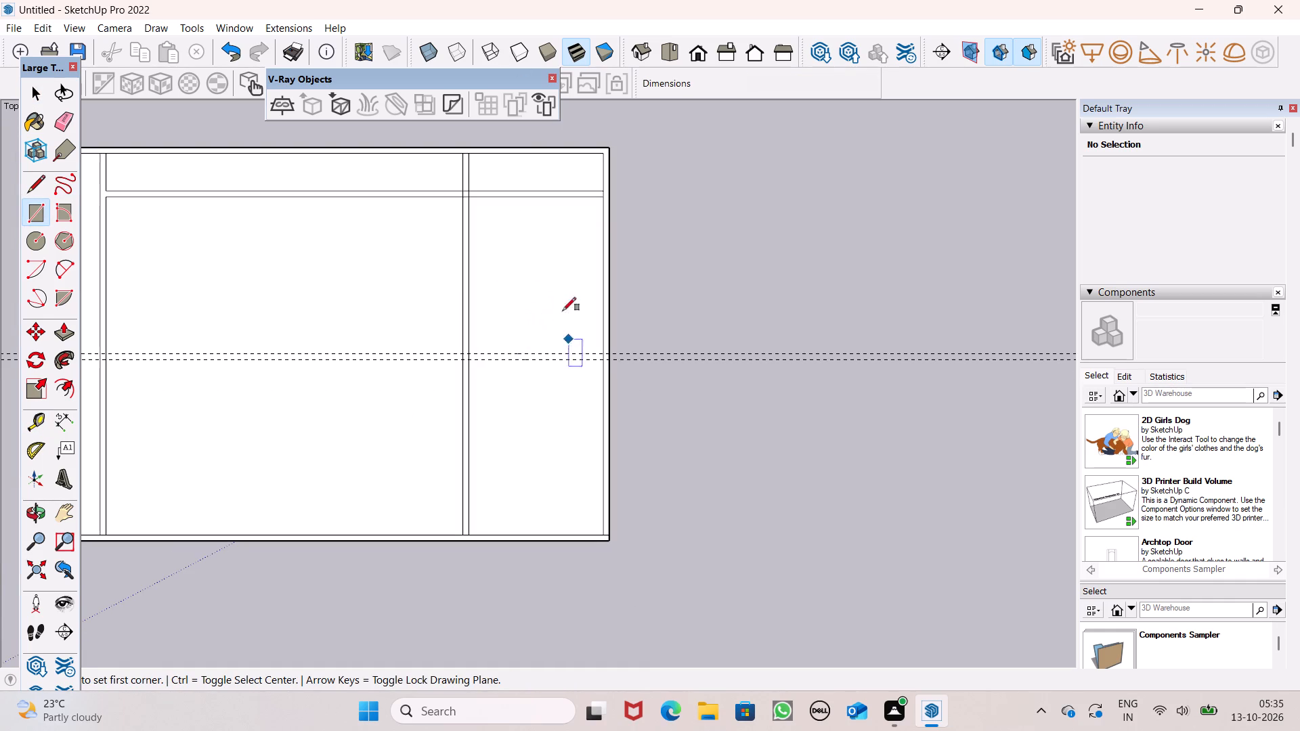
pyautogui.scroll(1, 554, 231)
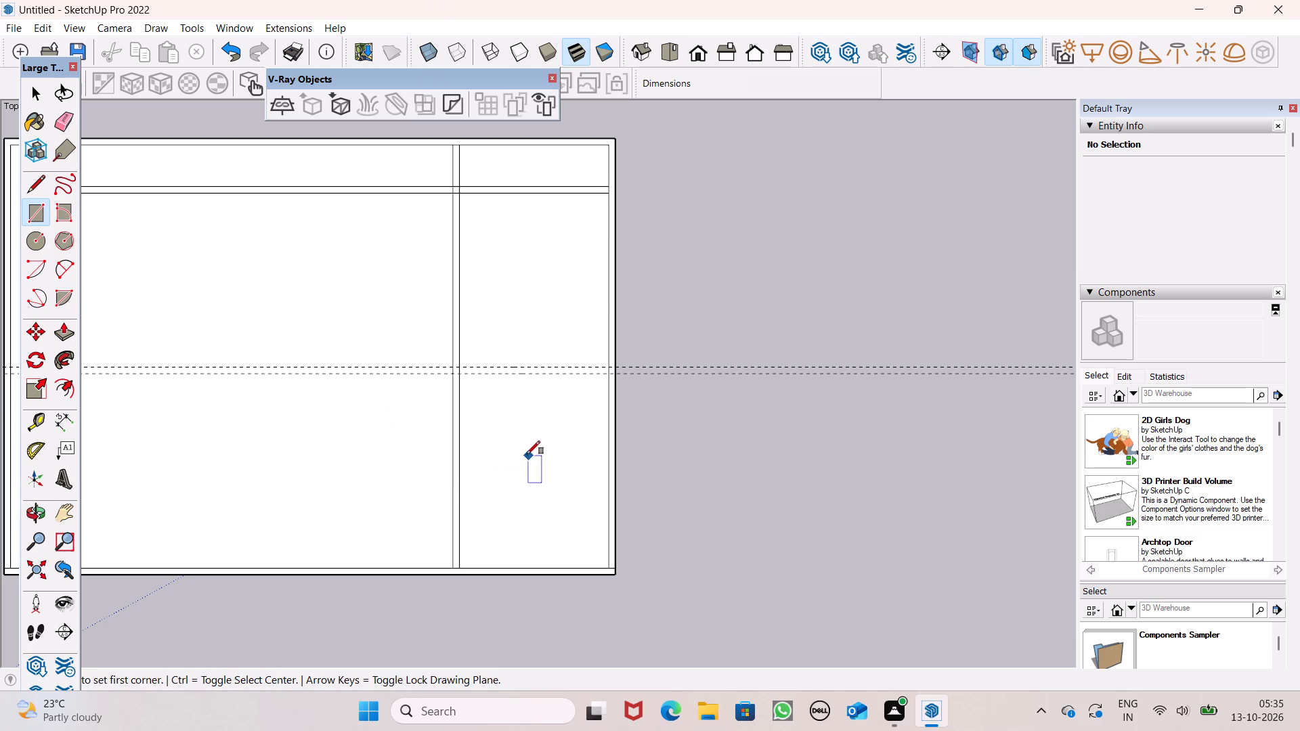
pyautogui.scroll(6, 526, 451)
pyautogui.scroll(6, 406, 325)
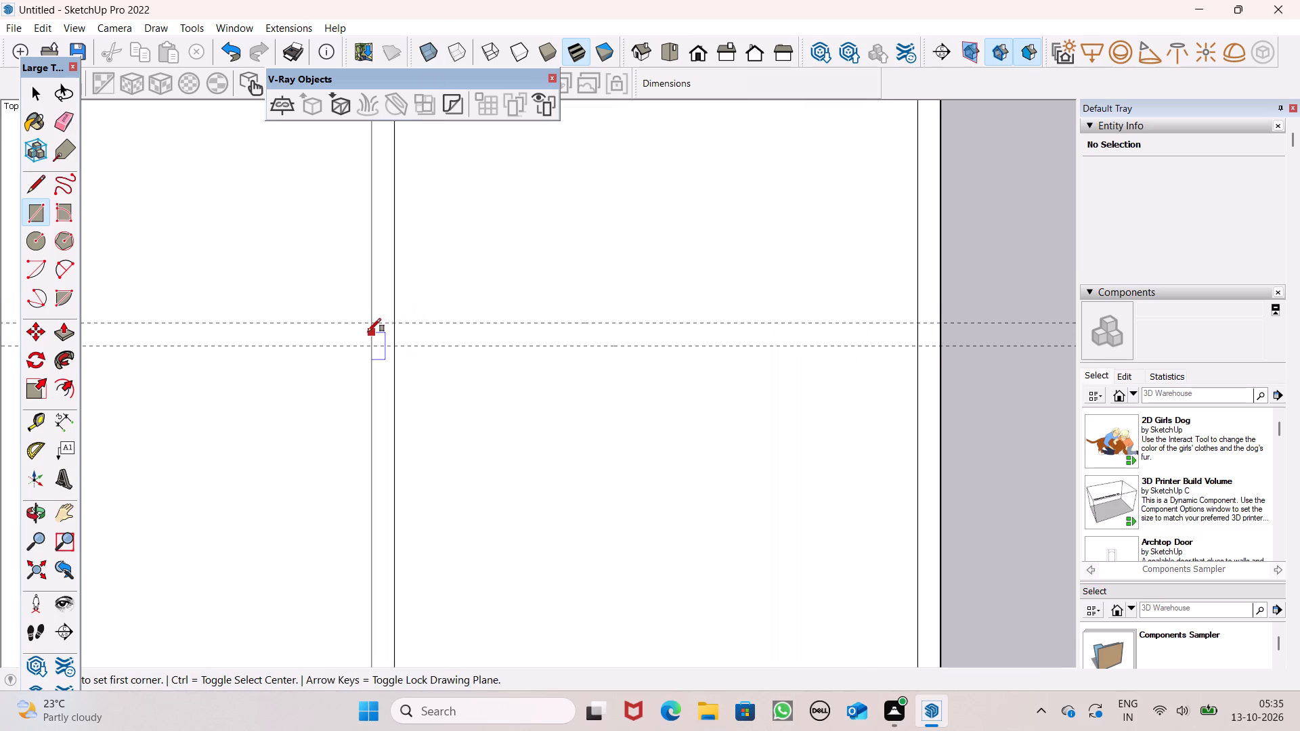
pyautogui.click(369, 326)
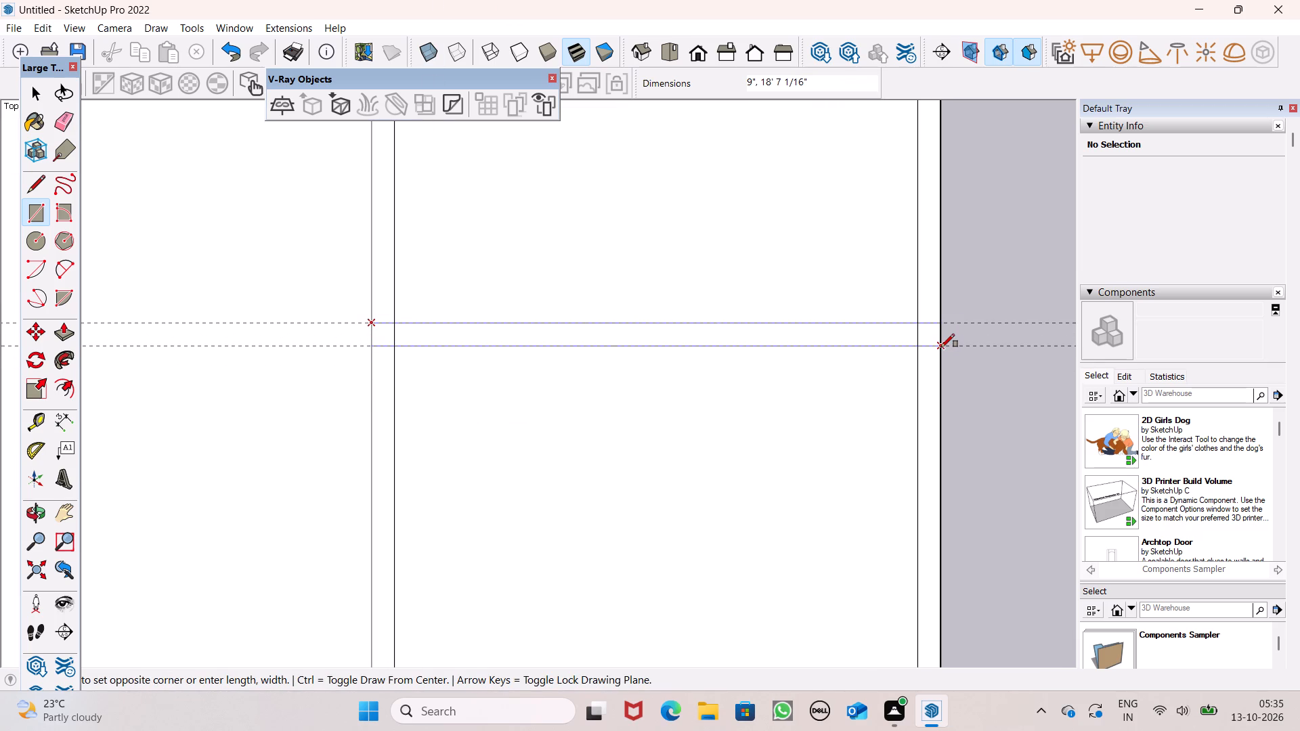
pyautogui.click(917, 345)
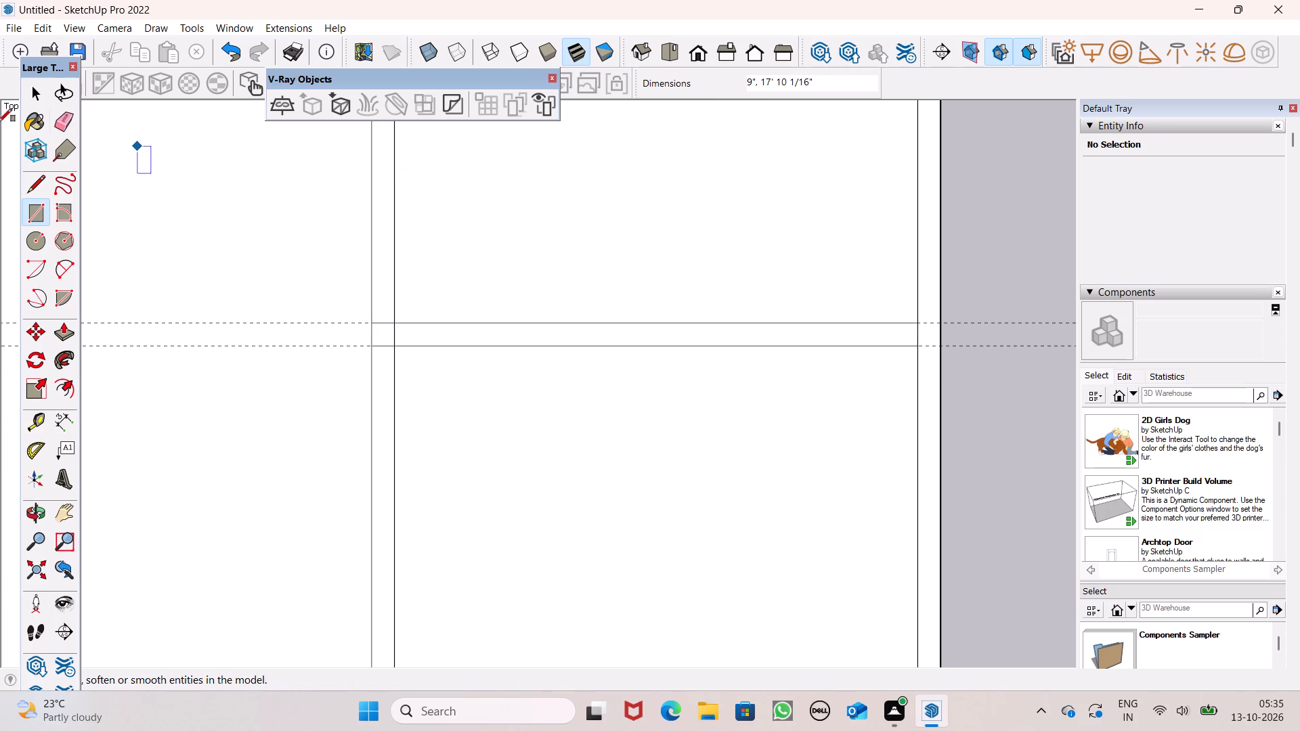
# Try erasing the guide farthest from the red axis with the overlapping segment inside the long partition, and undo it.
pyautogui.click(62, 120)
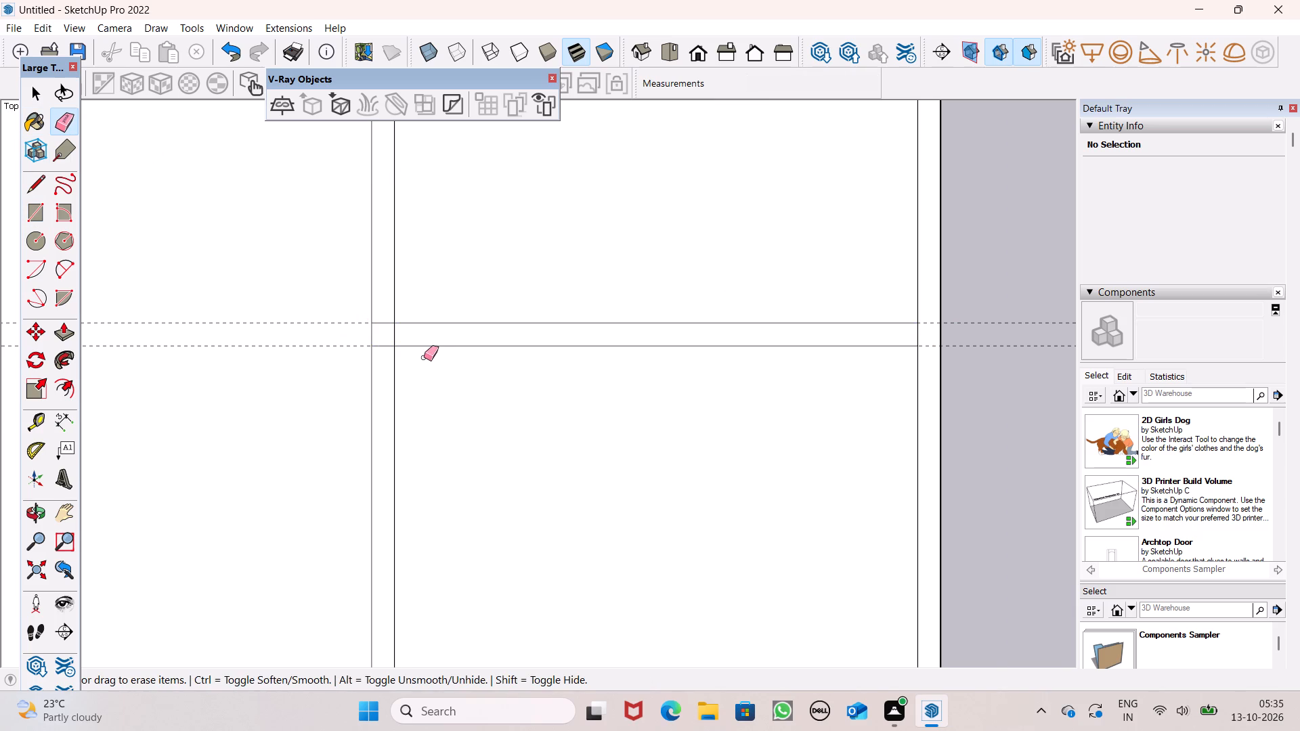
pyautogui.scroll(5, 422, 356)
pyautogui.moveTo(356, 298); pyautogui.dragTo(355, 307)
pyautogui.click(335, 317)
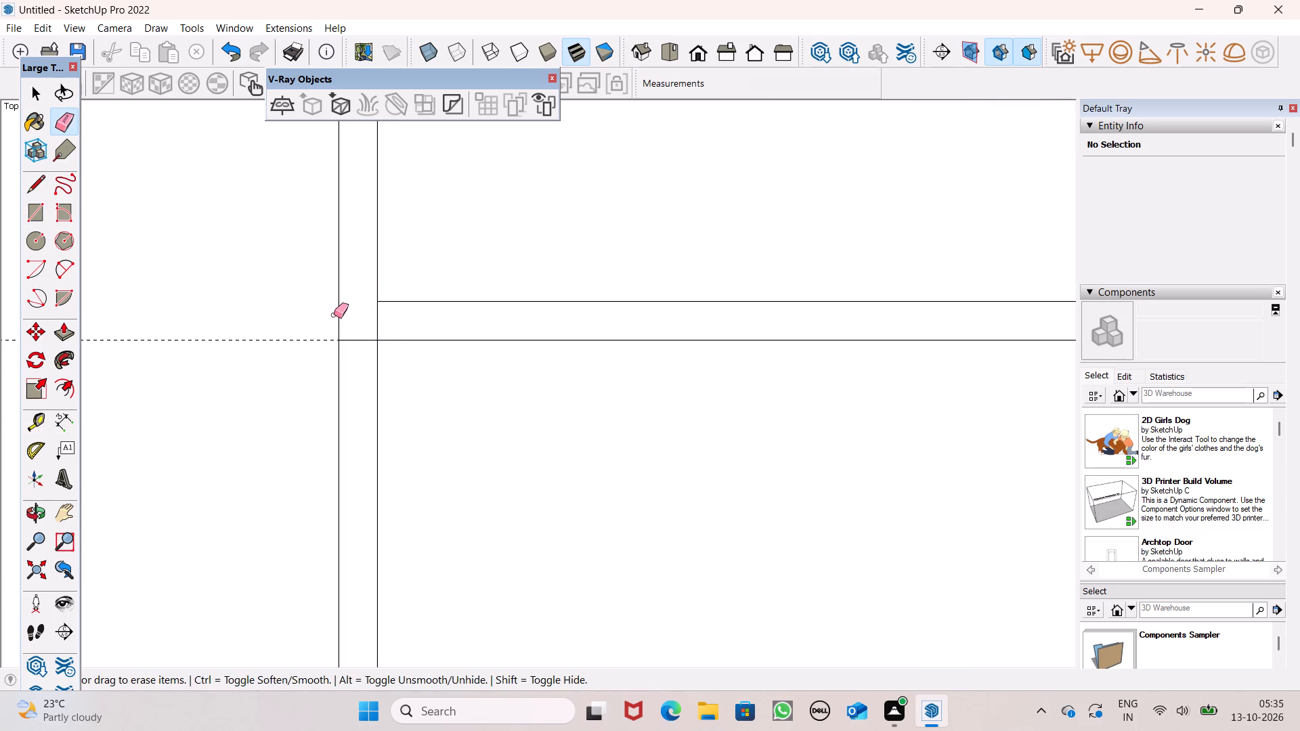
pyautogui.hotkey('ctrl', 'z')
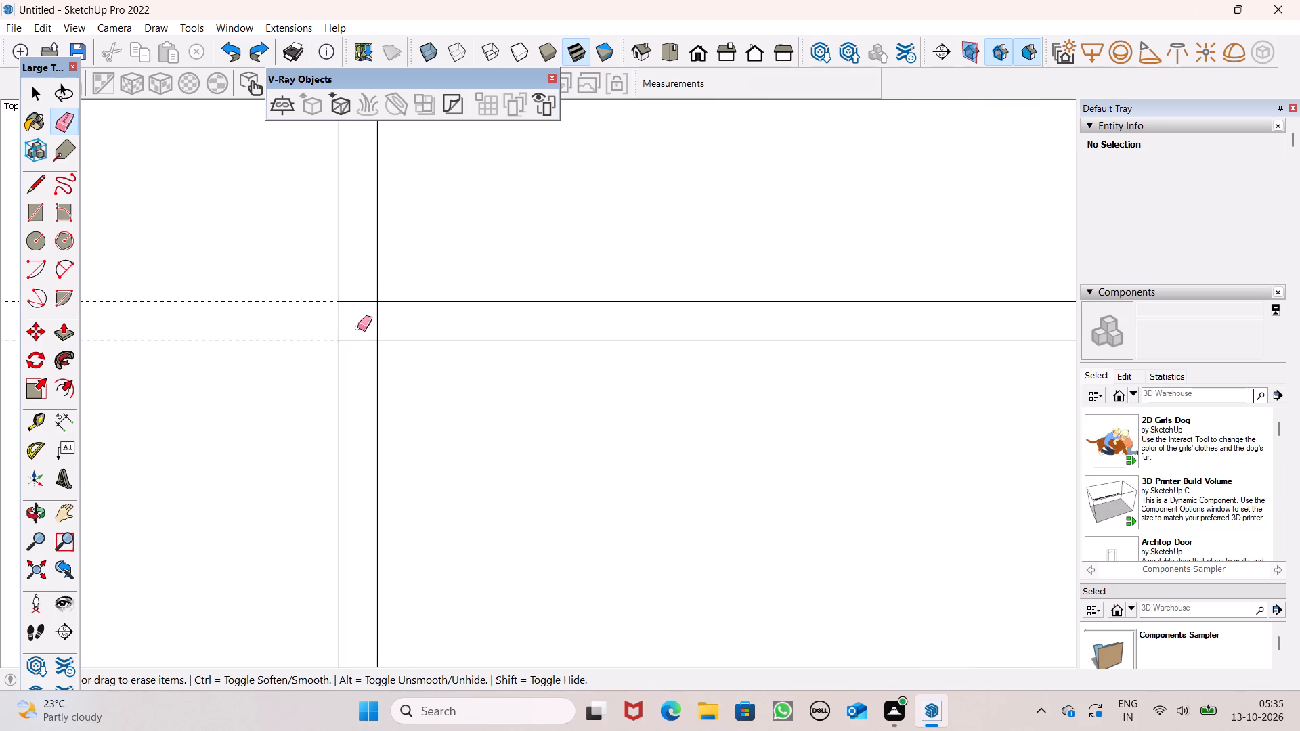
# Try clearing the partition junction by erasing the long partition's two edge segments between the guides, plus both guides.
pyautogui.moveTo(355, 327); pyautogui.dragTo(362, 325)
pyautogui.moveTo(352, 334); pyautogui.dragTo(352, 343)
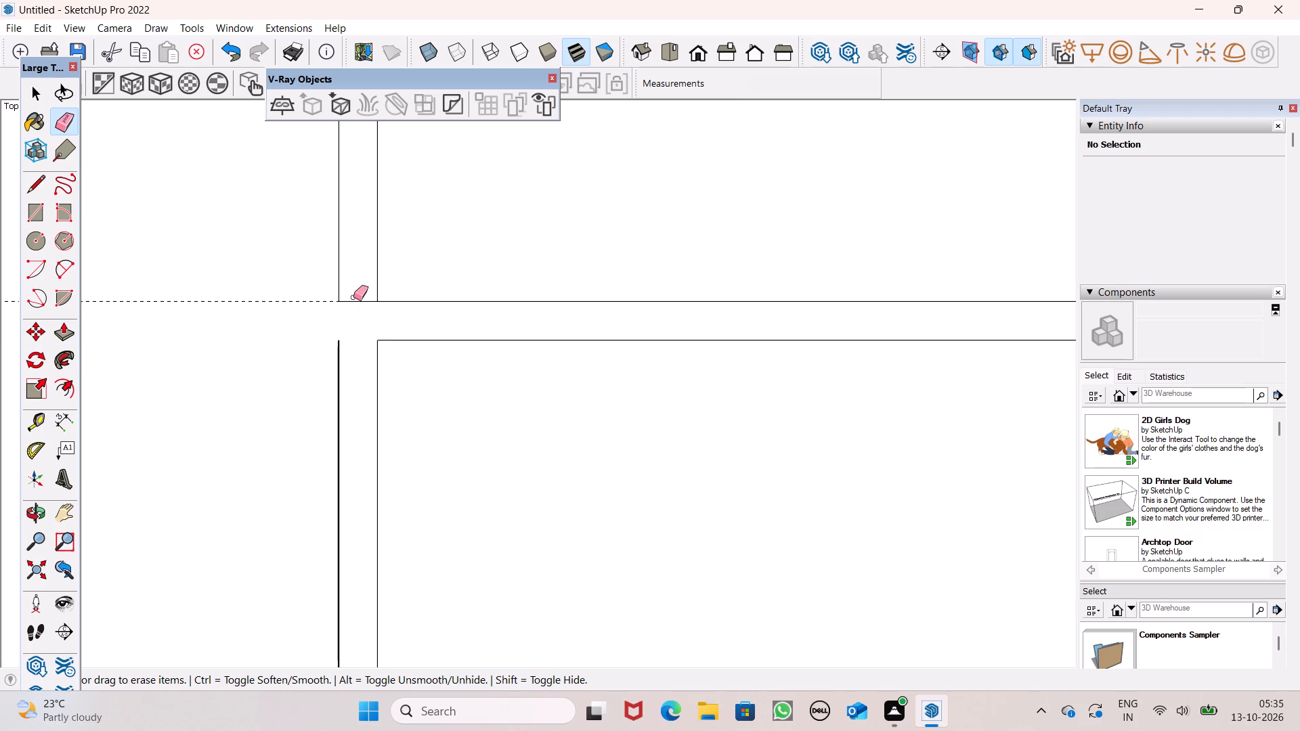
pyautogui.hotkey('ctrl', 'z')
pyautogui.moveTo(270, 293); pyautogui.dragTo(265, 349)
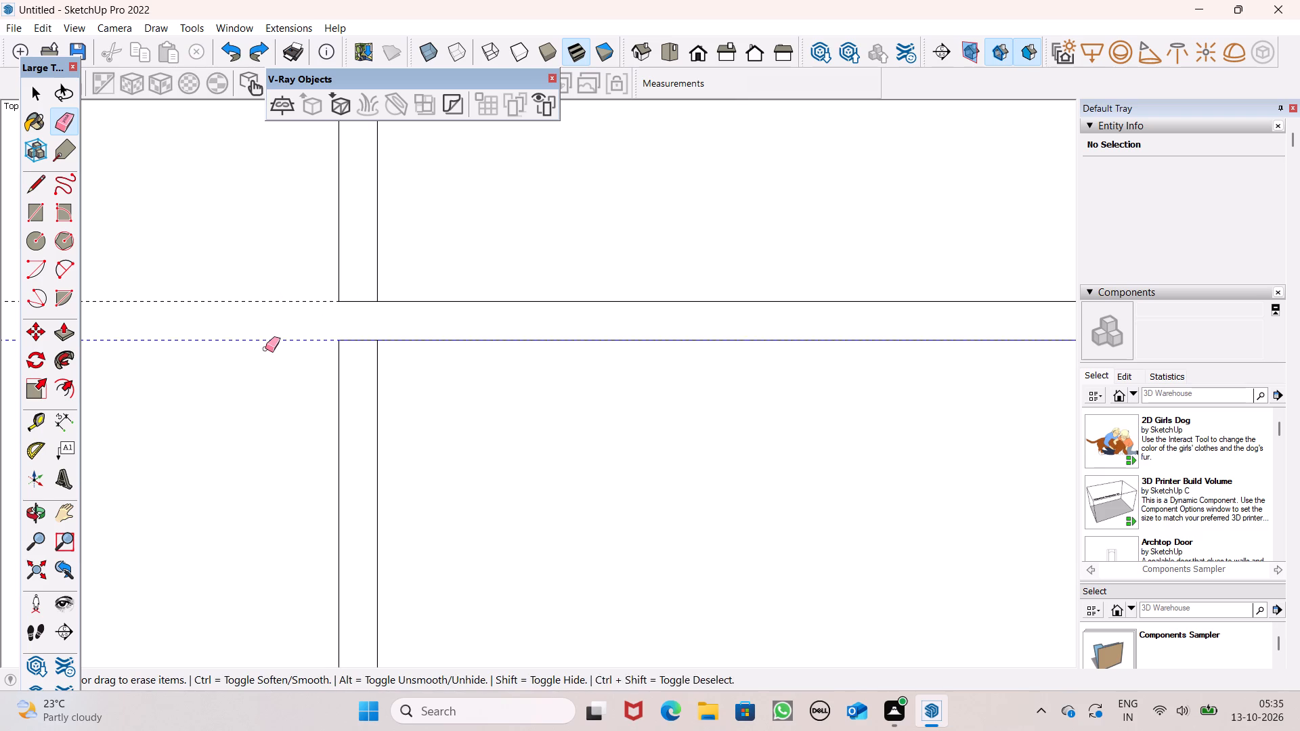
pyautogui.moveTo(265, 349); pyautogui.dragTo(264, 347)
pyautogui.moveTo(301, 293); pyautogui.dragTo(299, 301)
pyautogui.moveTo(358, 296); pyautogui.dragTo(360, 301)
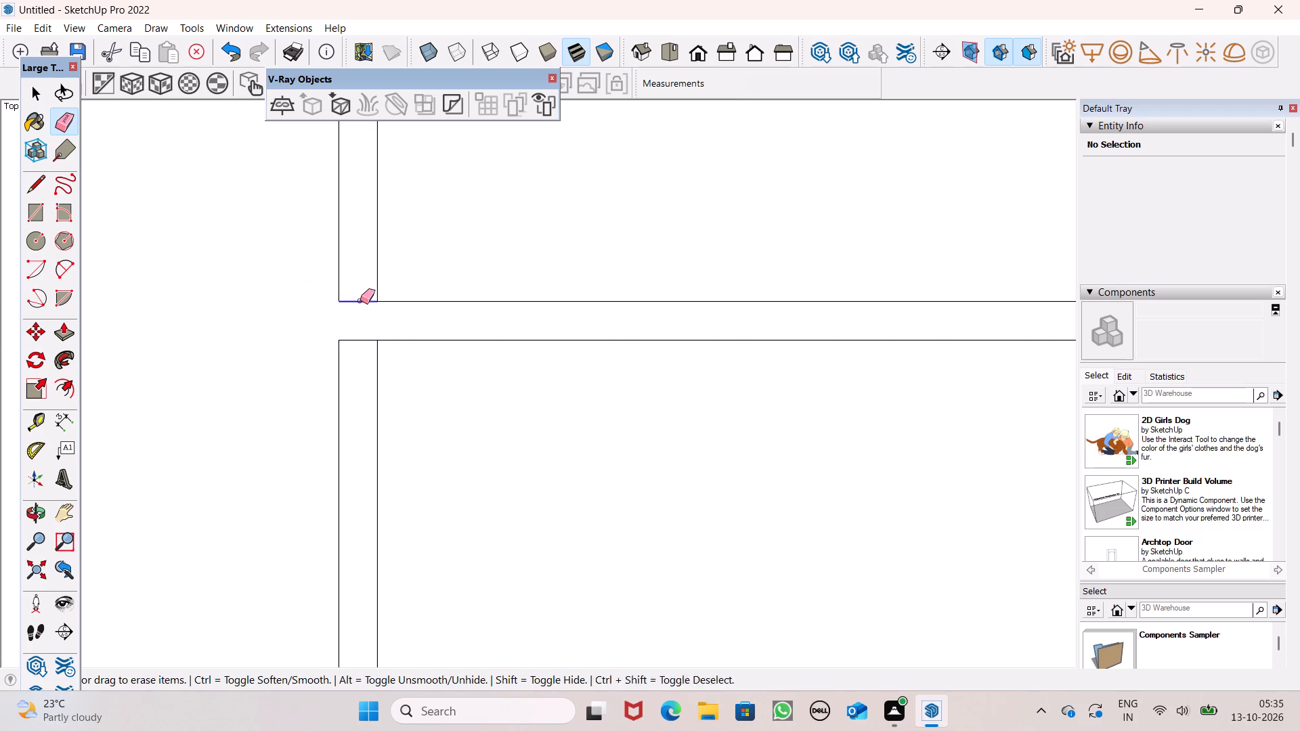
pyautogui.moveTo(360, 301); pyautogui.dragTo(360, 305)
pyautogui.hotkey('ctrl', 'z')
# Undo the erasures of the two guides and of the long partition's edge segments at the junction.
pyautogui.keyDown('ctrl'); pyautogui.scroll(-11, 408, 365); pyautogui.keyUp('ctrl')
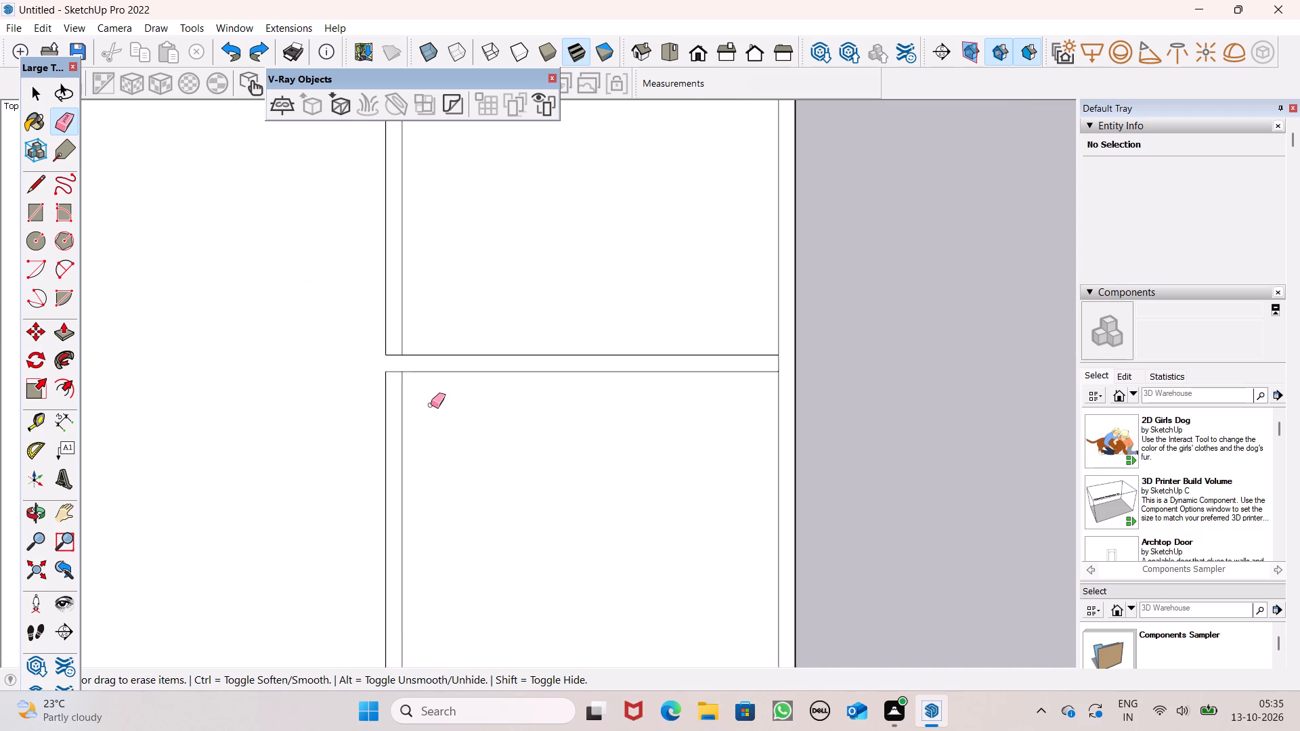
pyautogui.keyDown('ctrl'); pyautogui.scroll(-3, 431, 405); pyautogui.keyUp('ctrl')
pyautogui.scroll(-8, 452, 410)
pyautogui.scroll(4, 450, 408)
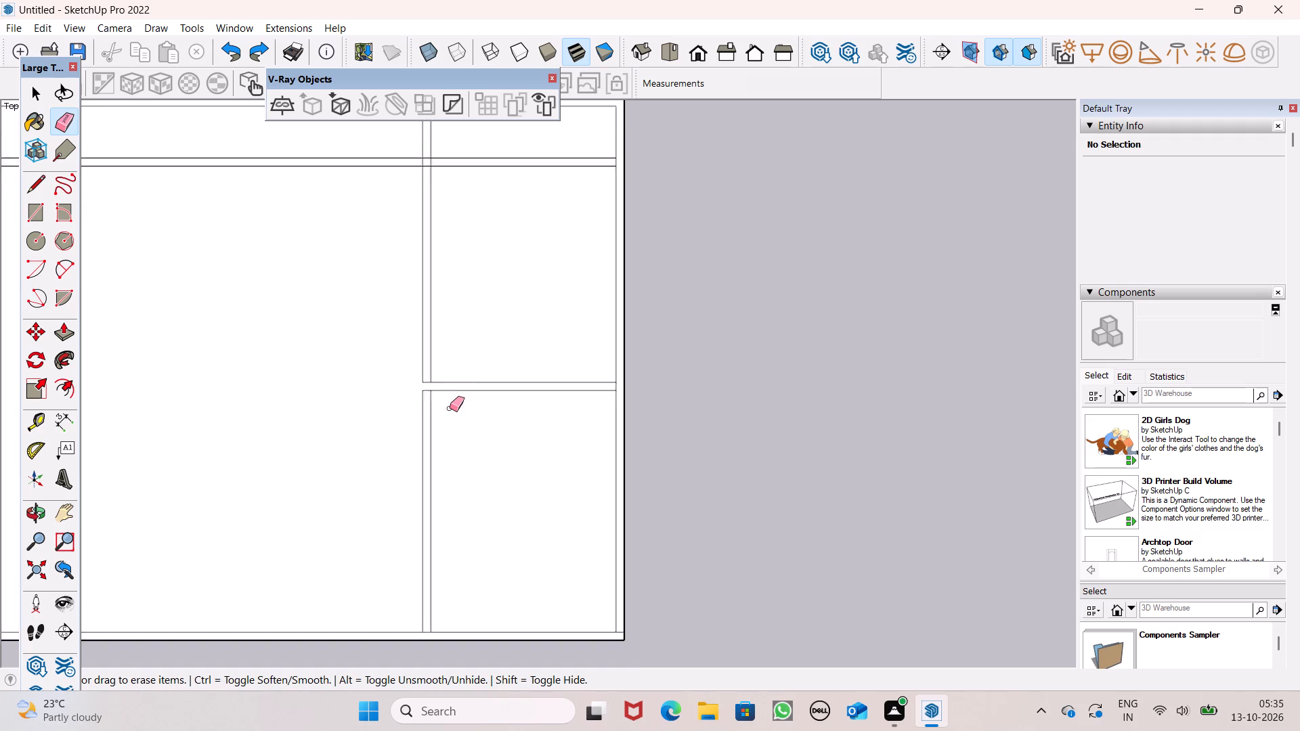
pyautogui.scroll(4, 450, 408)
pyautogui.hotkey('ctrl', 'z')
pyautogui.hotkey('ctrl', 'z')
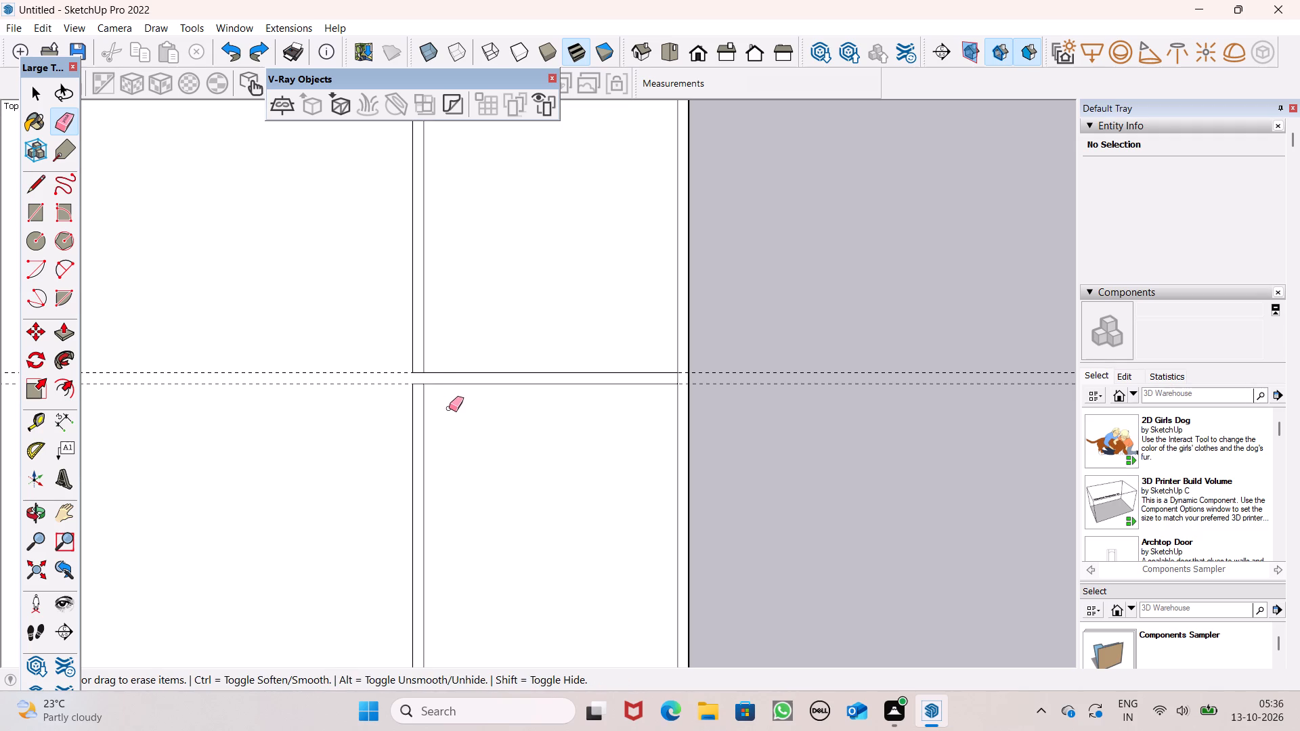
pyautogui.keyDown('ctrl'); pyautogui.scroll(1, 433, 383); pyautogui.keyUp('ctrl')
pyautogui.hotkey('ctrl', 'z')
# Erase both guides, the cross partition's segments inside the long partition, and the long partition's edge segment at the opening between them.
pyautogui.scroll(7, 425, 385)
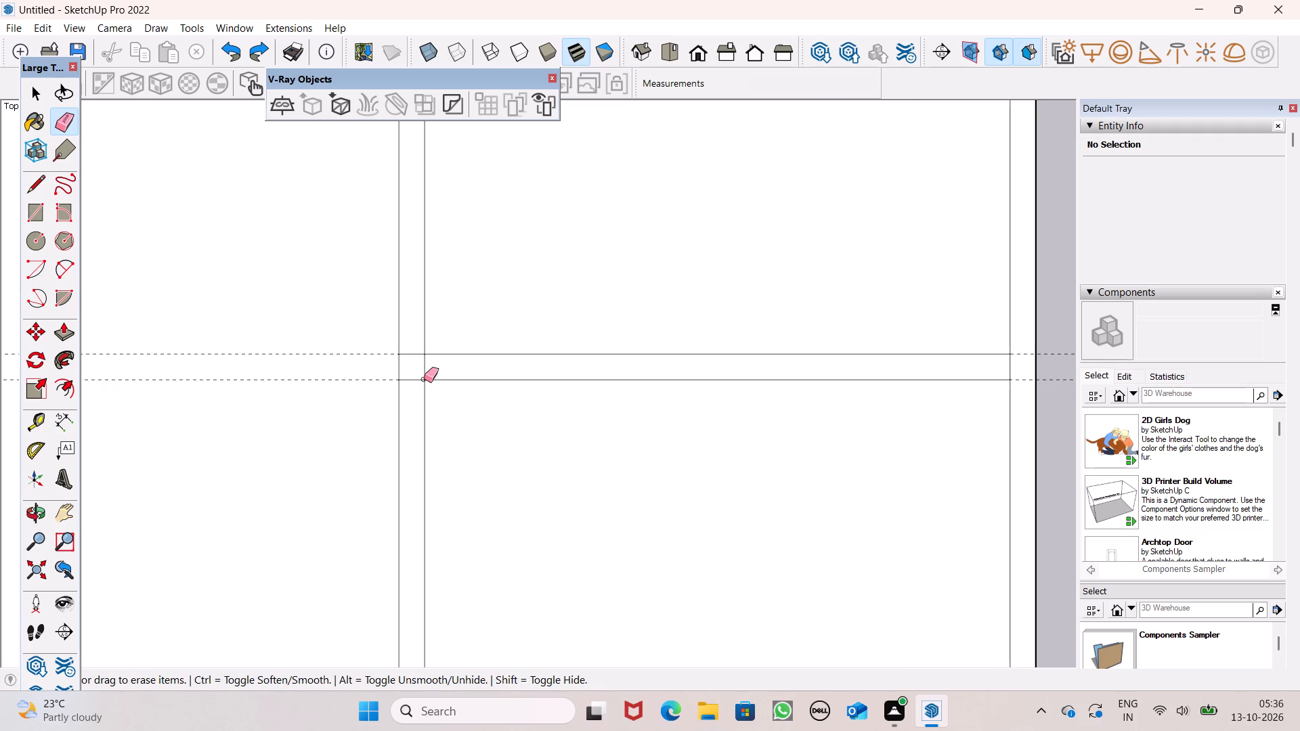
pyautogui.click(424, 372)
pyautogui.moveTo(412, 347); pyautogui.dragTo(410, 363)
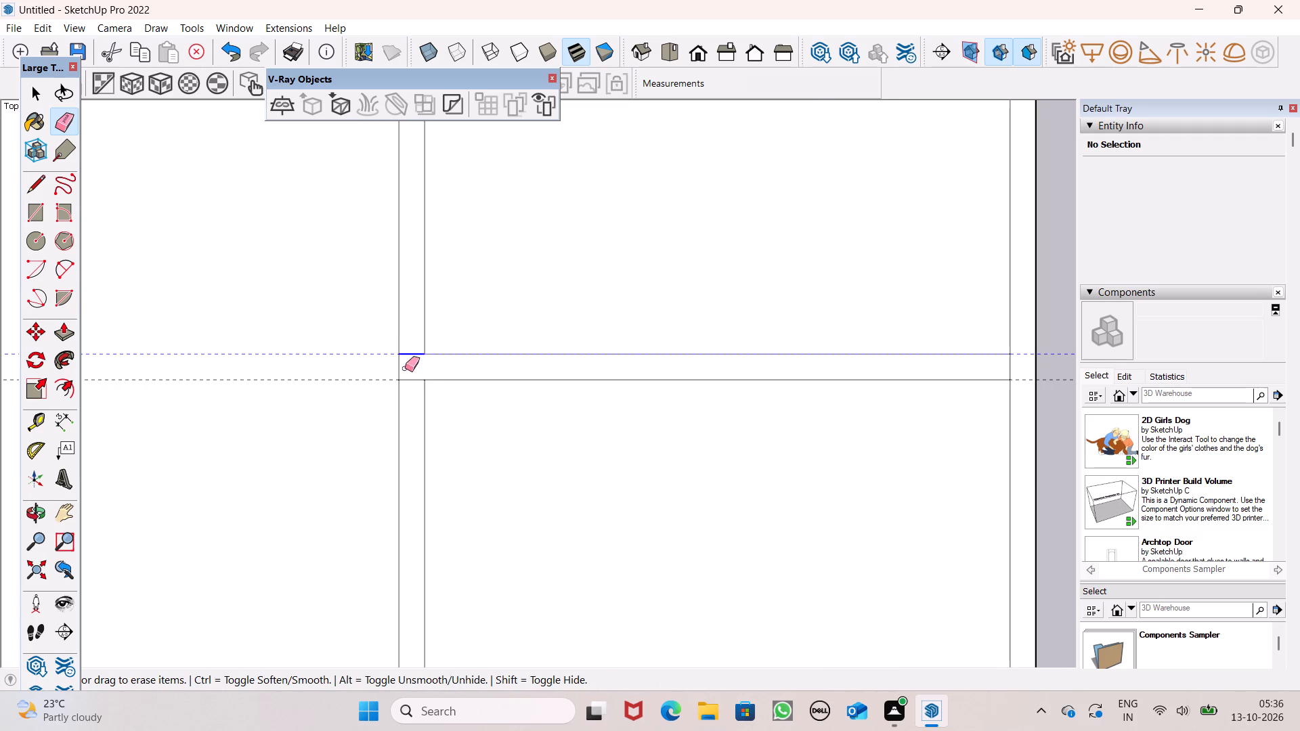
pyautogui.moveTo(407, 372); pyautogui.dragTo(412, 383)
# Examine the overall wall layout around the new cross partition.
pyautogui.scroll(-5, 261, 319)
pyautogui.scroll(-7, 462, 297)
pyautogui.scroll(-4, 457, 363)
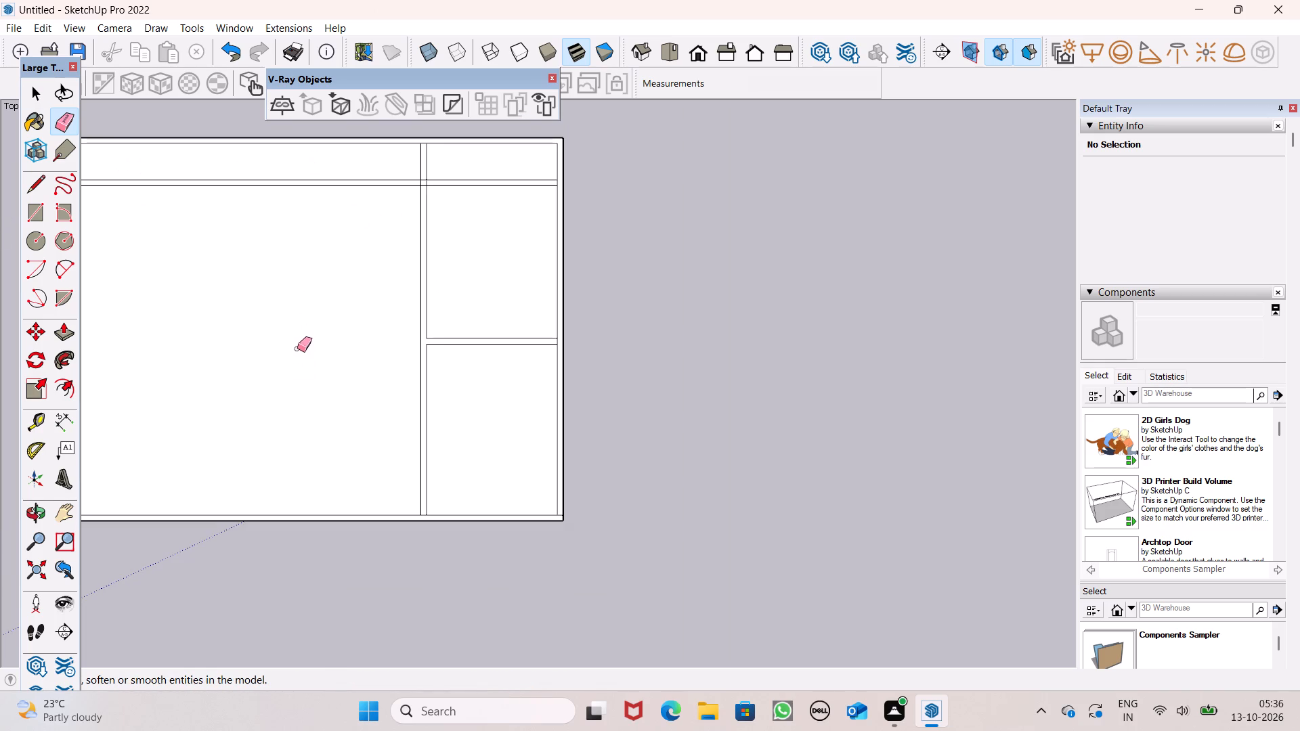
pyautogui.scroll(-5, 401, 338)
pyautogui.scroll(8, 450, 435)
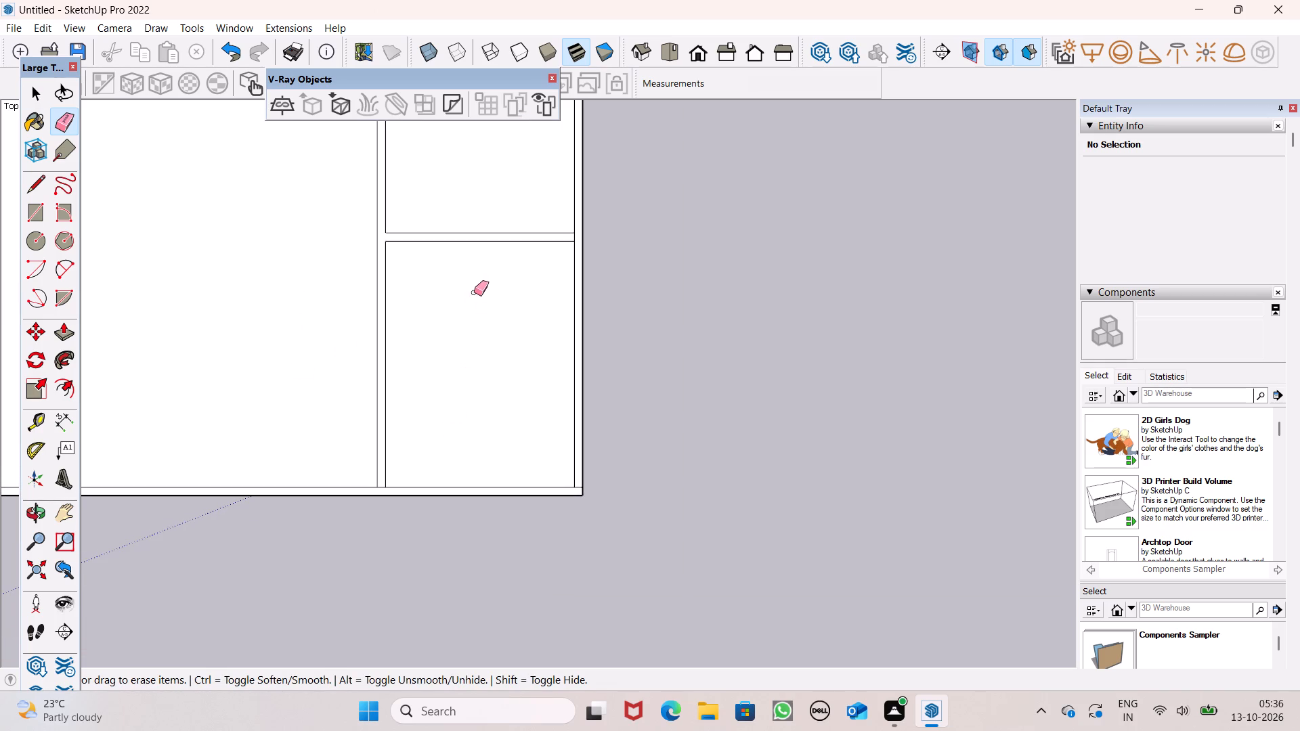
pyautogui.scroll(1, 550, 242)
pyautogui.scroll(-13, 554, 261)
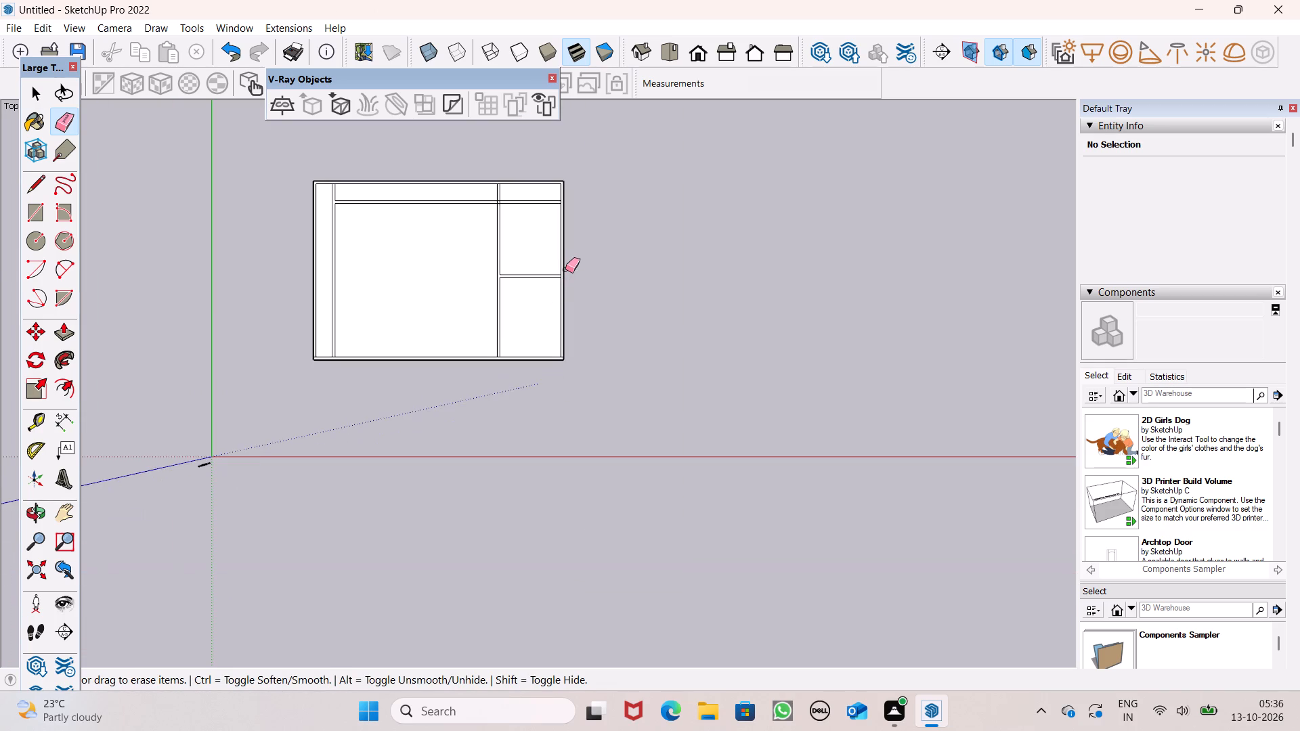
pyautogui.scroll(3, 565, 269)
pyautogui.scroll(4, 519, 234)
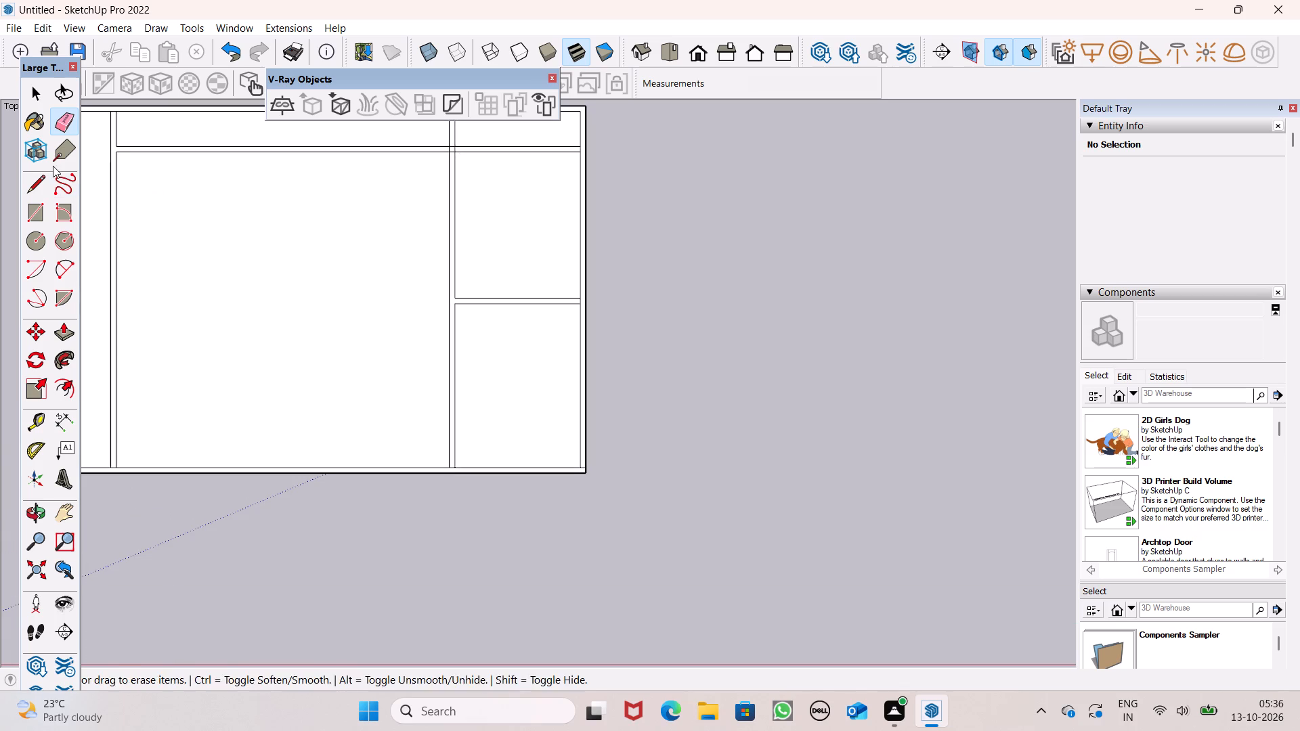
# Create an opening in the short cross partition by drawing two 9" lines across it and erasing both edges between them.
pyautogui.click(37, 183)
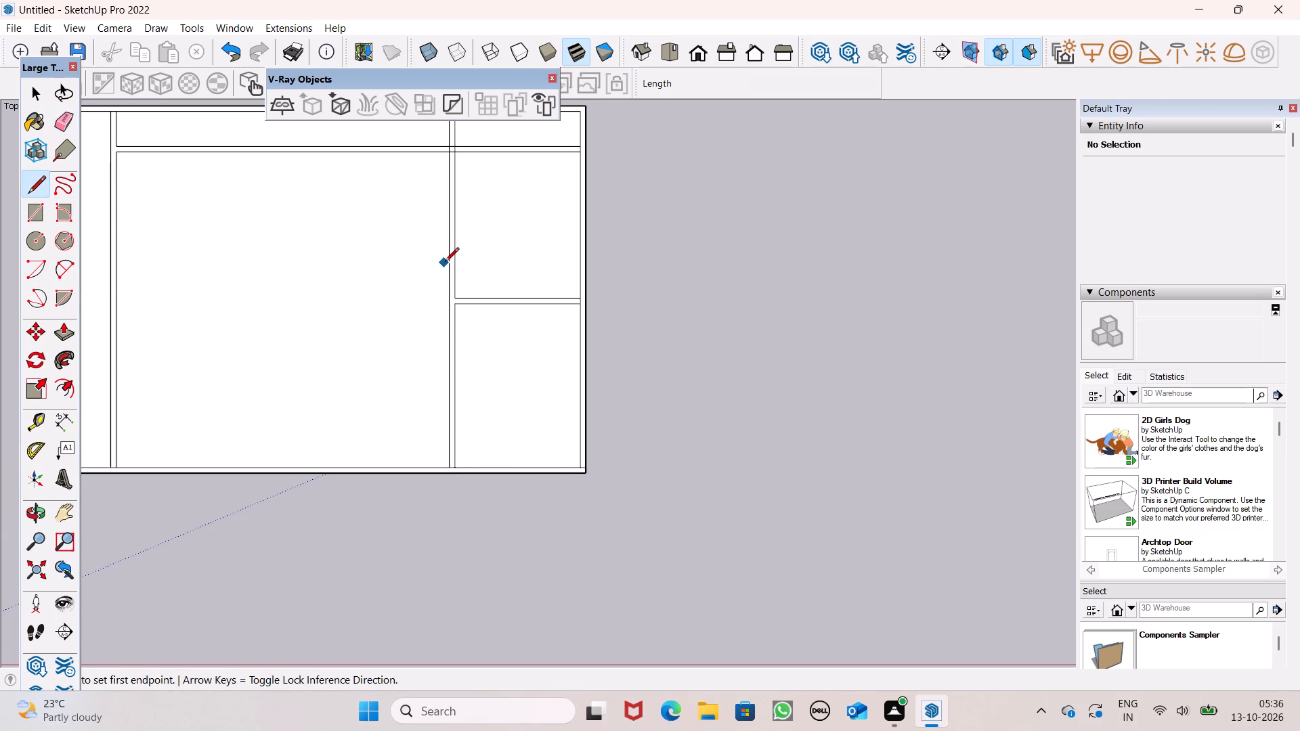
pyautogui.scroll(4, 445, 263)
pyautogui.scroll(7, 486, 314)
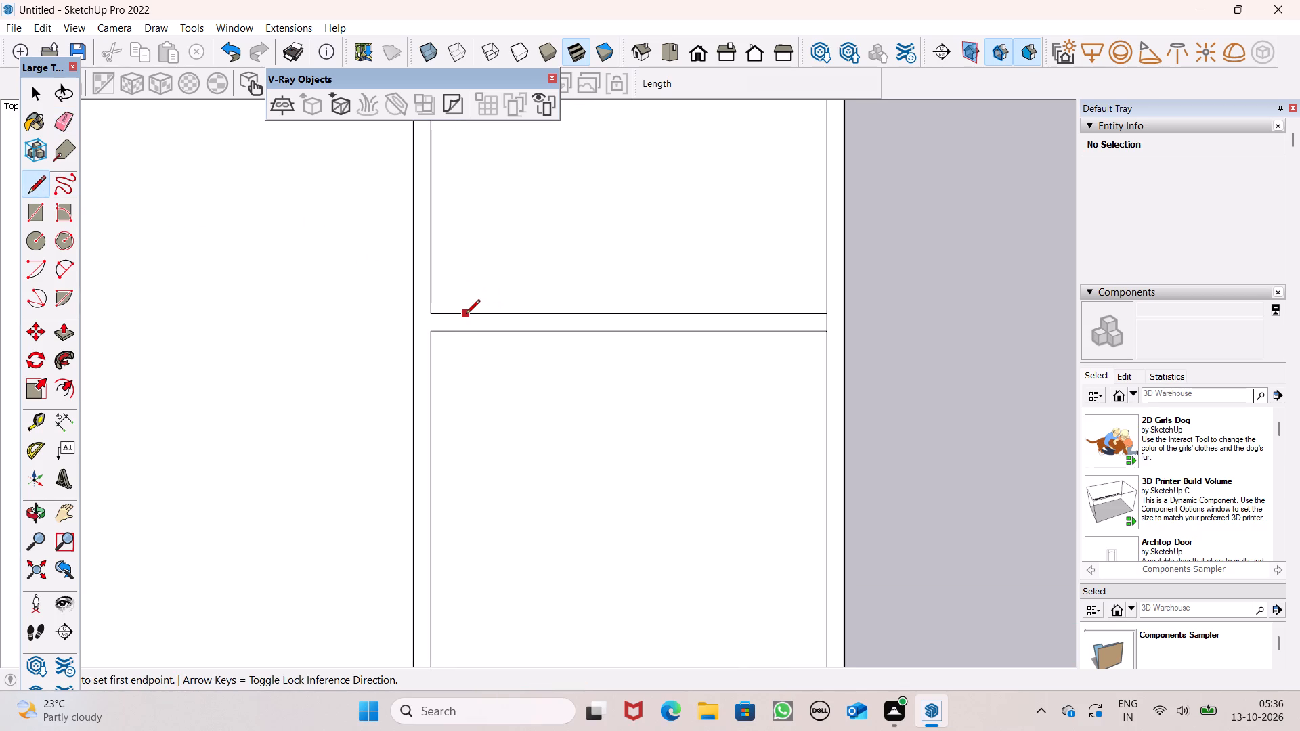
pyautogui.click(475, 315)
pyautogui.click(477, 332)
pyautogui.click(738, 315)
pyautogui.click(741, 332)
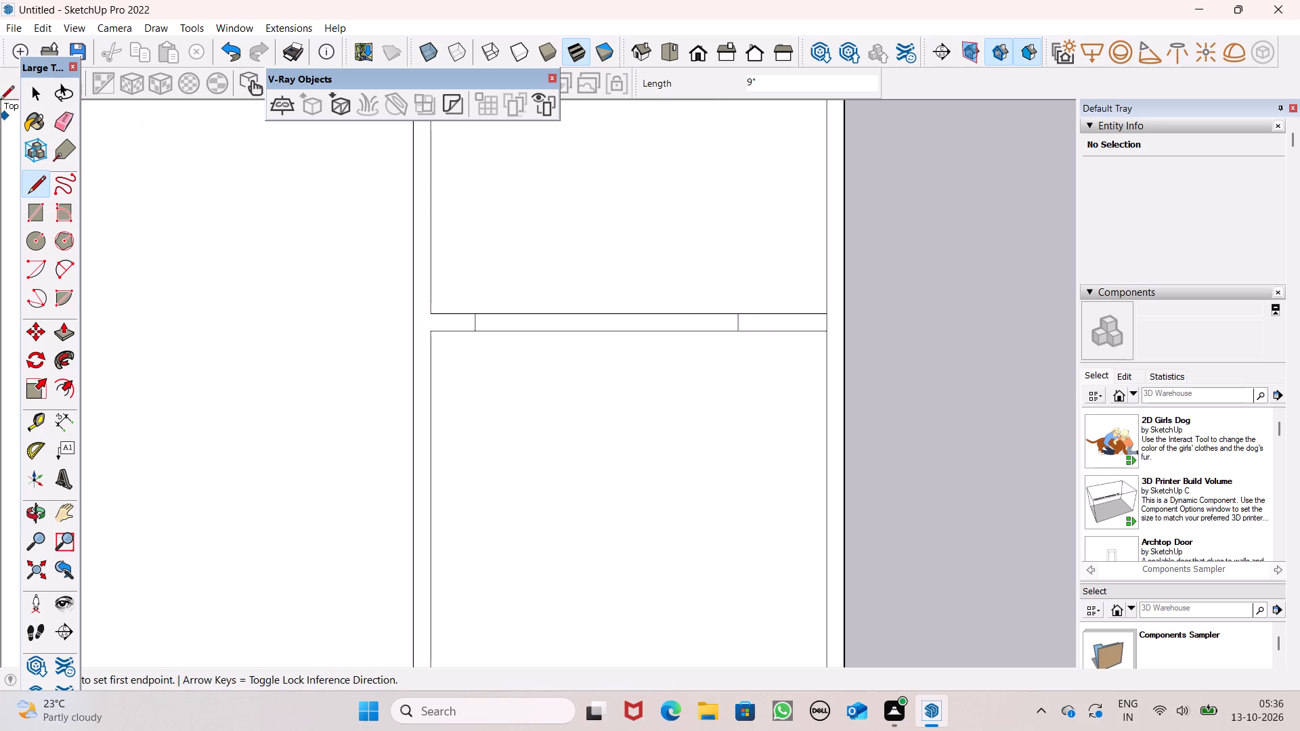
pyautogui.click(69, 126)
pyautogui.moveTo(557, 301); pyautogui.dragTo(571, 341)
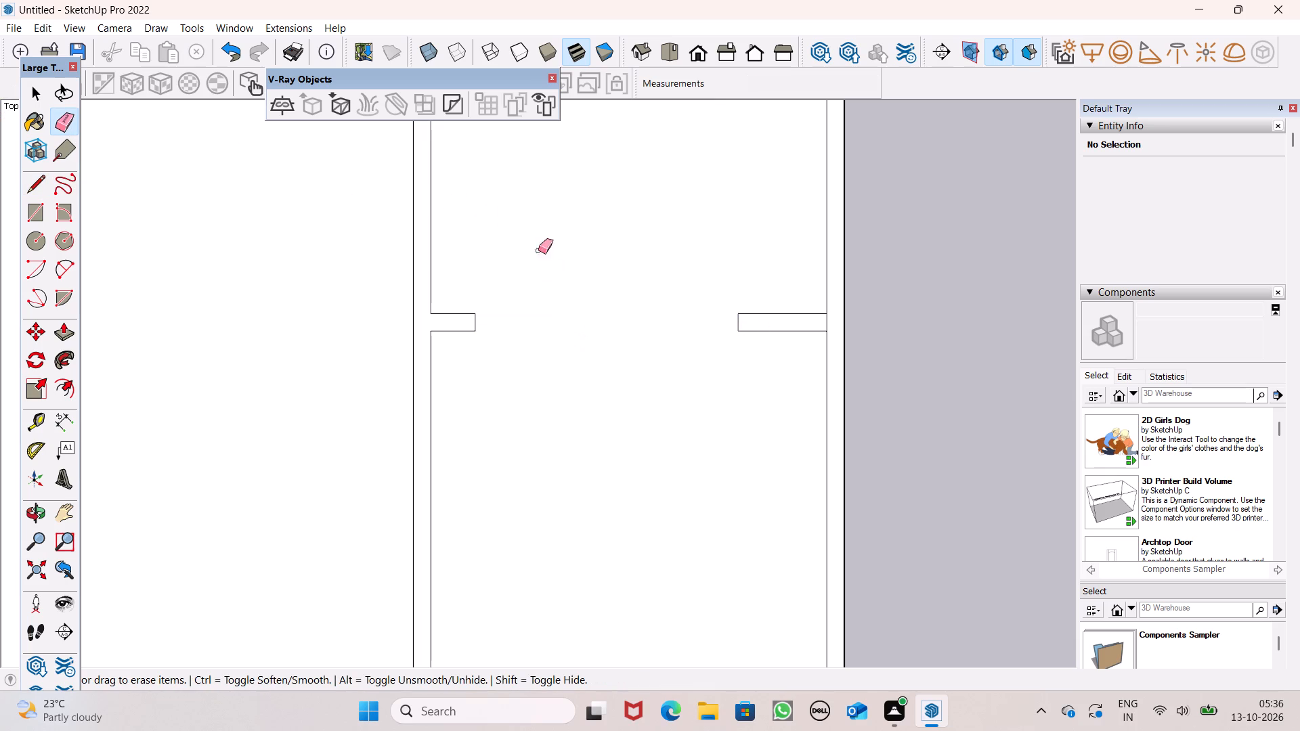
# In top view, erase the opening-side partition's two edge segments inside the long partition it crosses.
pyautogui.scroll(-6, 514, 194)
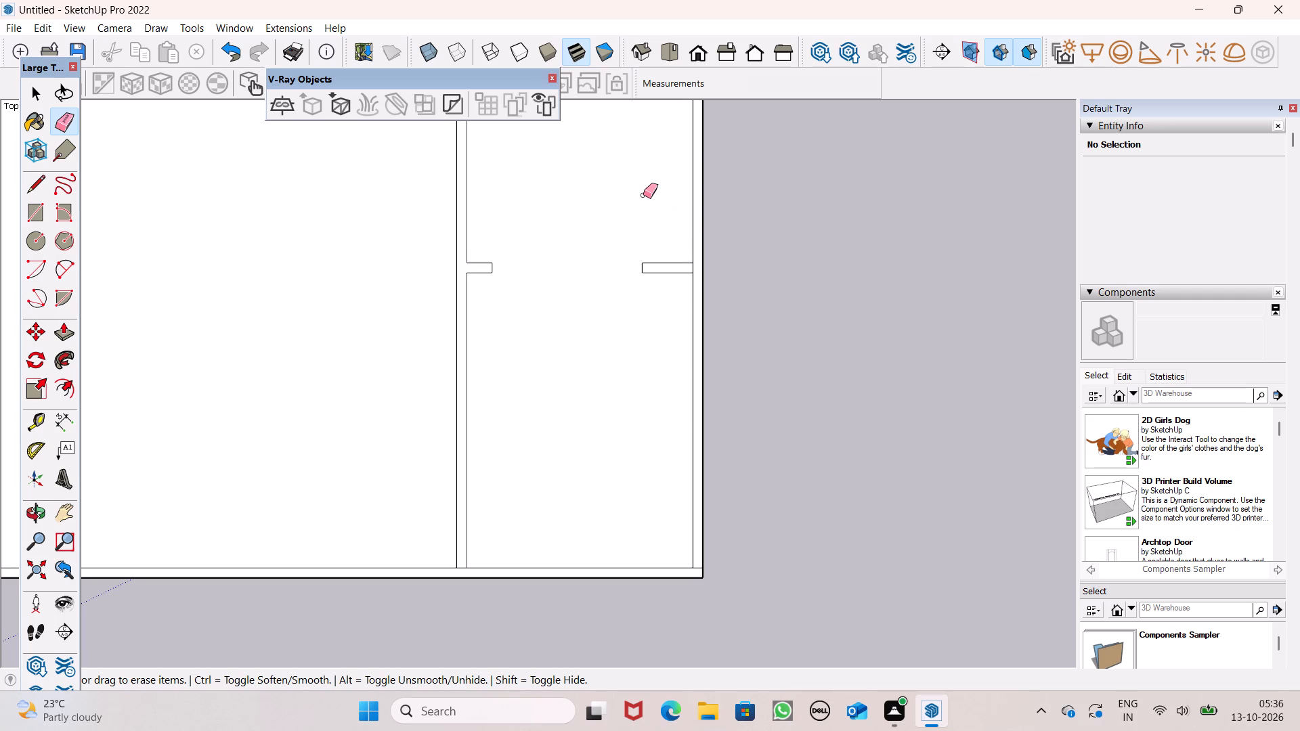
pyautogui.scroll(-6, 730, 329)
pyautogui.moveTo(780, 353); pyautogui.dragTo(899, 369, button='middle')
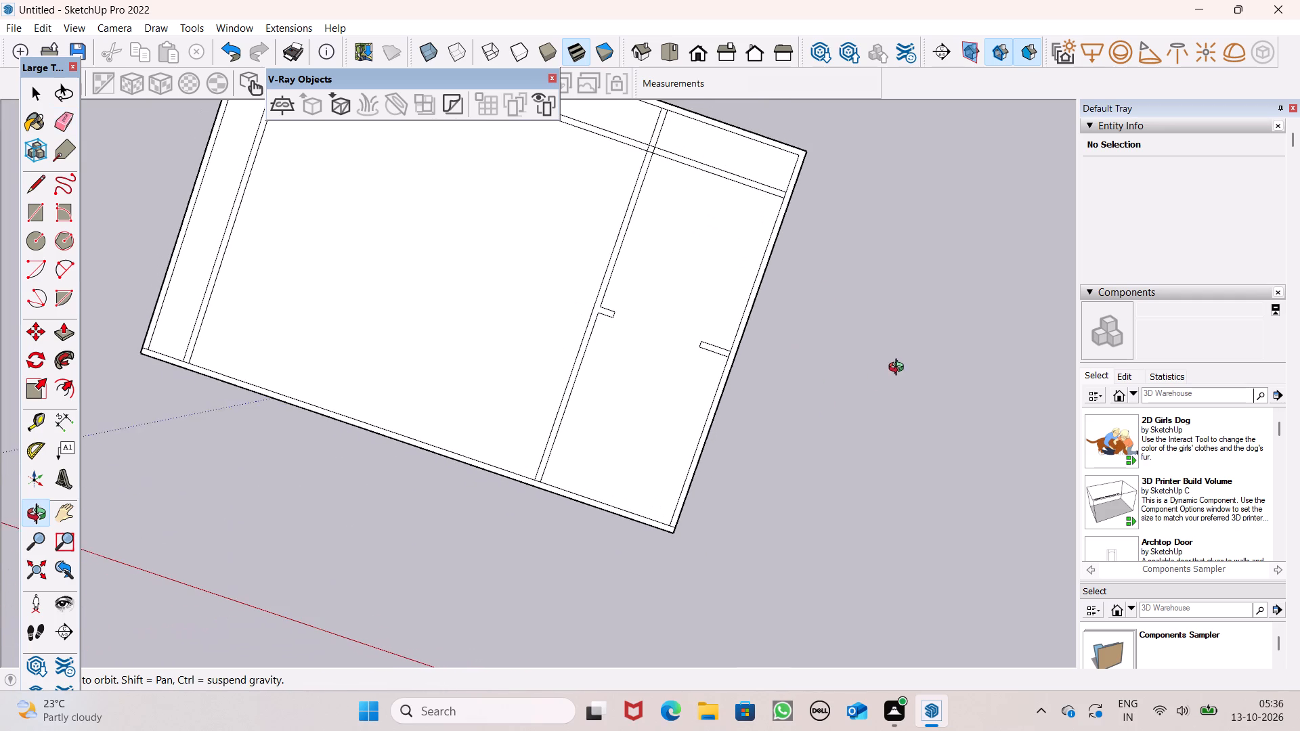
pyautogui.moveTo(899, 369); pyautogui.dragTo(896, 367, button='middle')
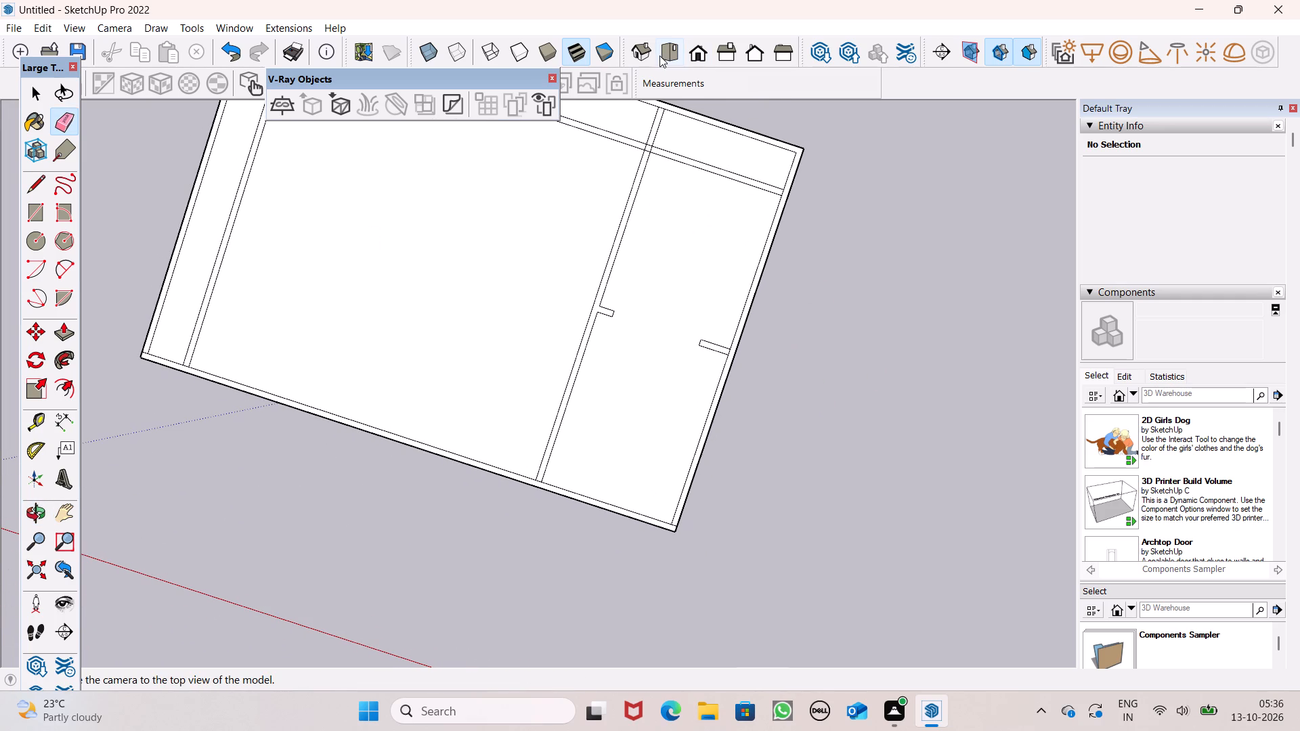
pyautogui.click(679, 56)
pyautogui.scroll(7, 697, 238)
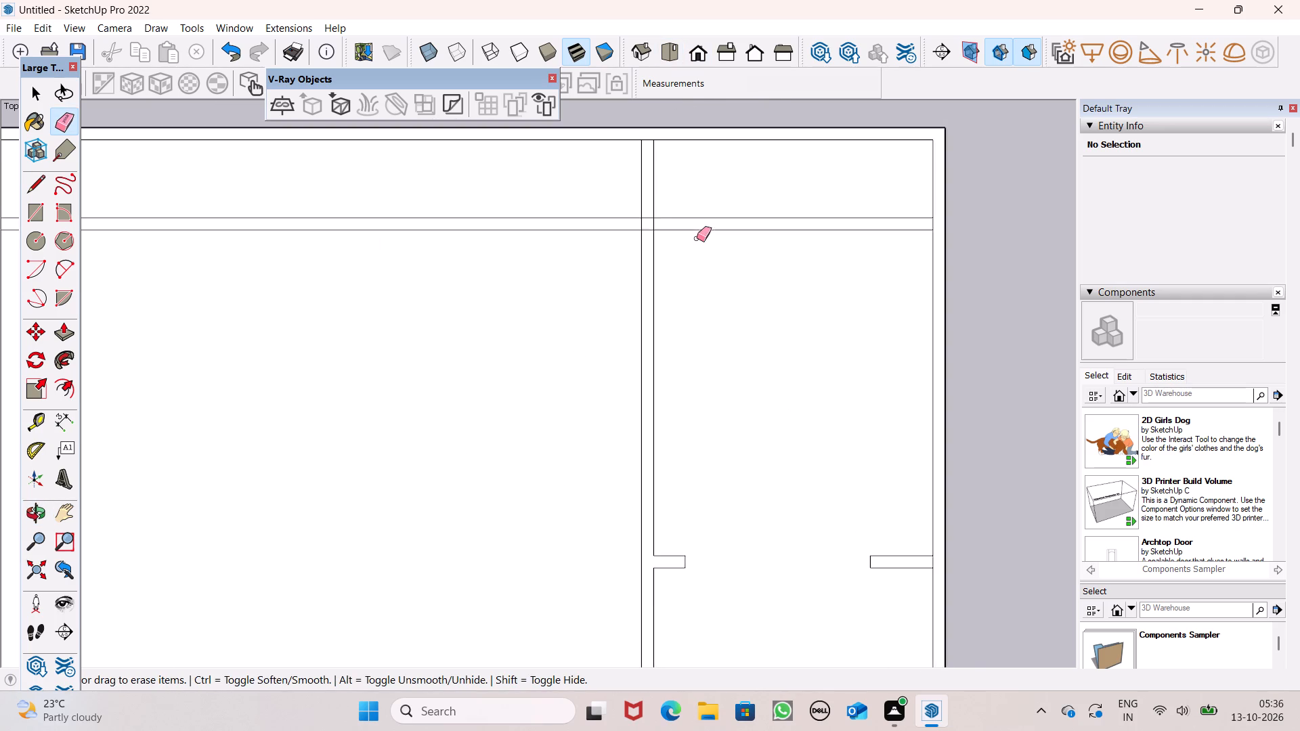
pyautogui.scroll(8, 682, 204)
pyautogui.scroll(8, 586, 257)
pyautogui.moveTo(582, 251); pyautogui.dragTo(672, 255)
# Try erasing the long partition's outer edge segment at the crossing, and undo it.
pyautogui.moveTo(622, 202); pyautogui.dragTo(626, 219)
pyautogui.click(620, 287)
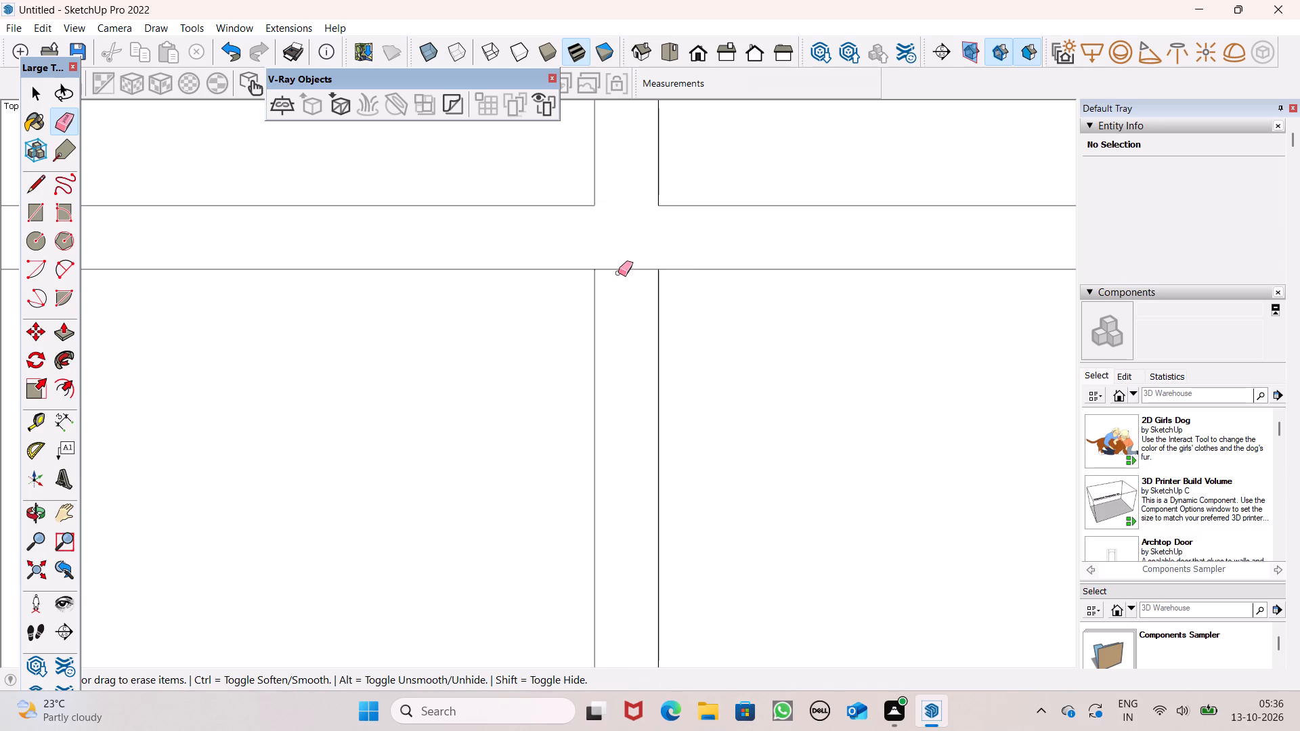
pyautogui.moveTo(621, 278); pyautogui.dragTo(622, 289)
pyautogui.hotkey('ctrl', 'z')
# Erase the opening-side partition's two edges between the crossing and the nearest outer wall.
pyautogui.scroll(-6, 615, 273)
pyautogui.scroll(-7, 639, 409)
pyautogui.moveTo(656, 316); pyautogui.dragTo(615, 315)
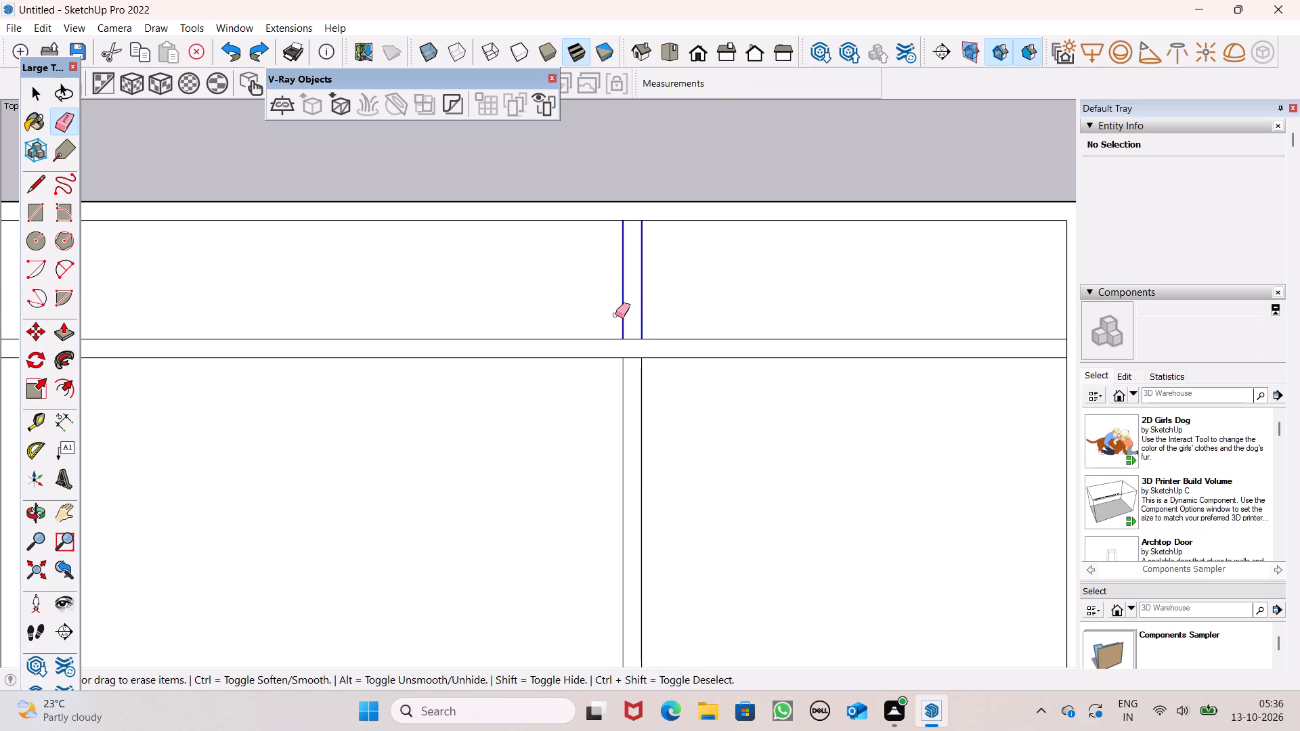
pyautogui.moveTo(615, 315); pyautogui.dragTo(601, 304)
# Draw a 9" line across the far side partition, extending the long partition's outer edge to that partition's outer edge.
pyautogui.scroll(-13, 737, 216)
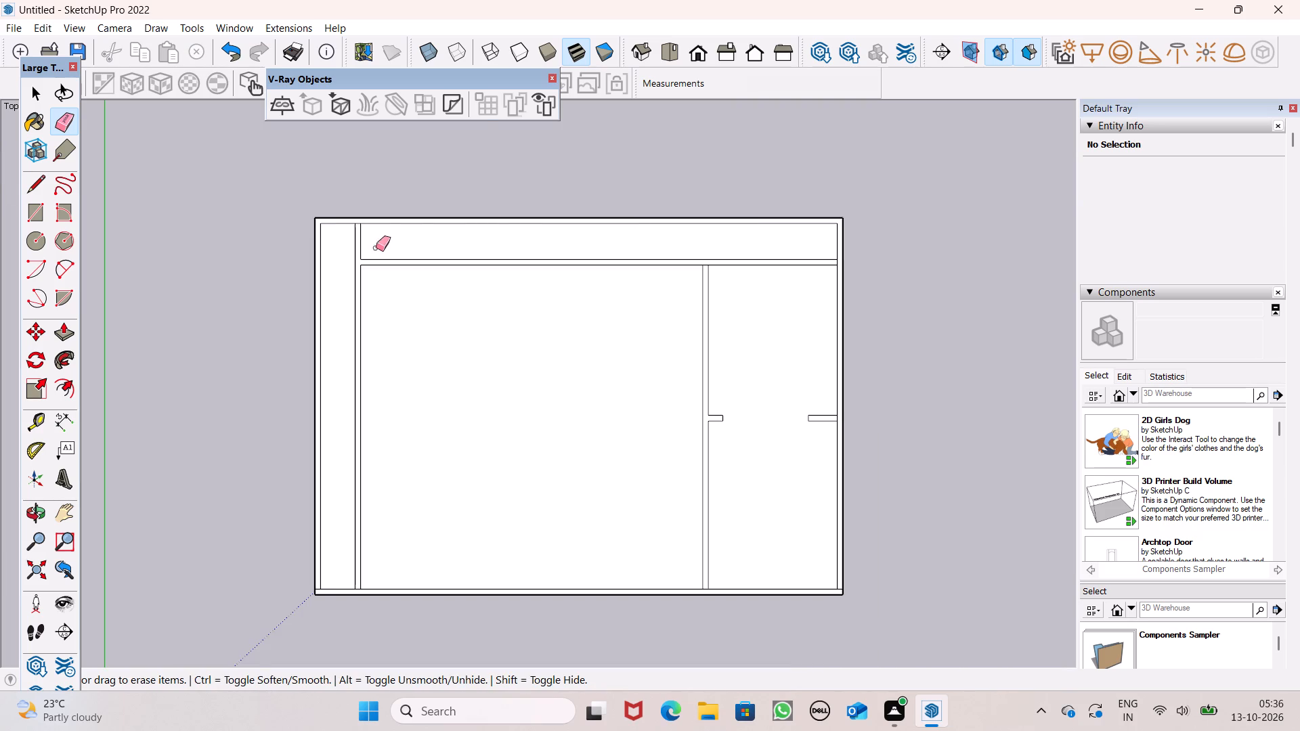
pyautogui.scroll(15, 364, 254)
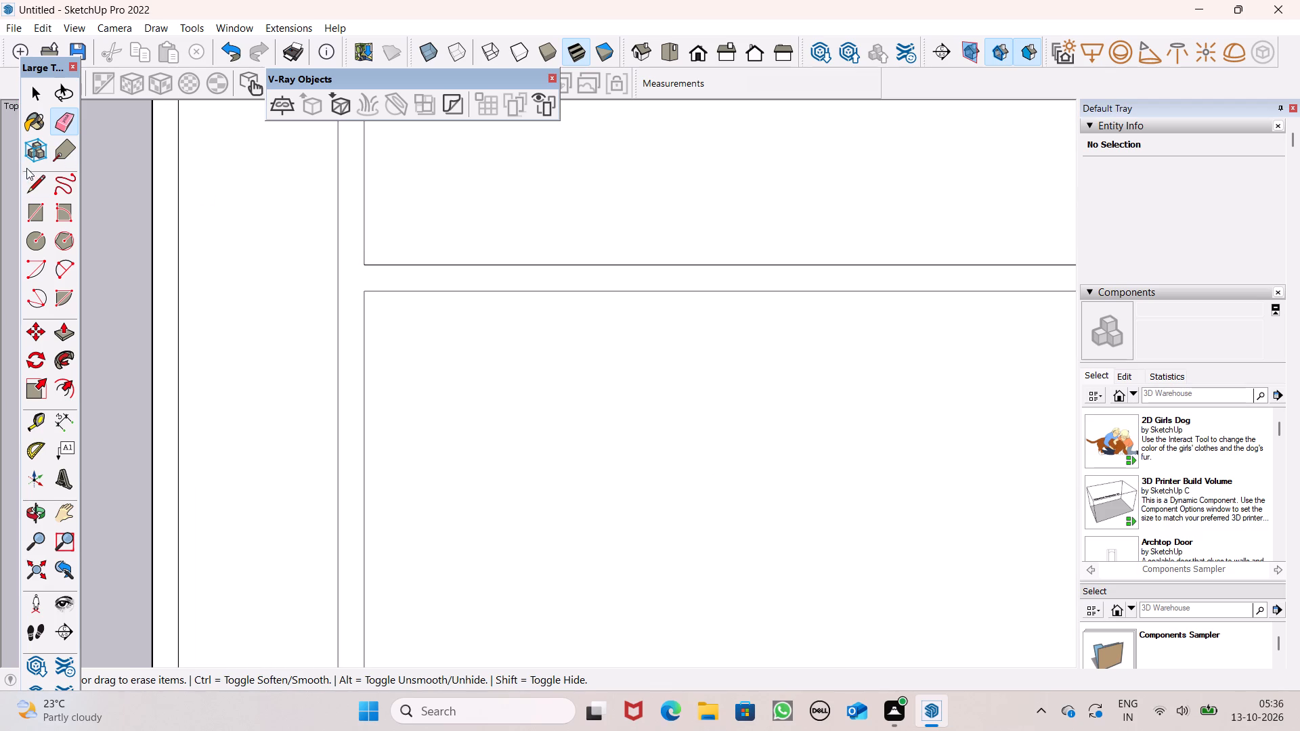
pyautogui.click(35, 182)
pyautogui.scroll(6, 296, 222)
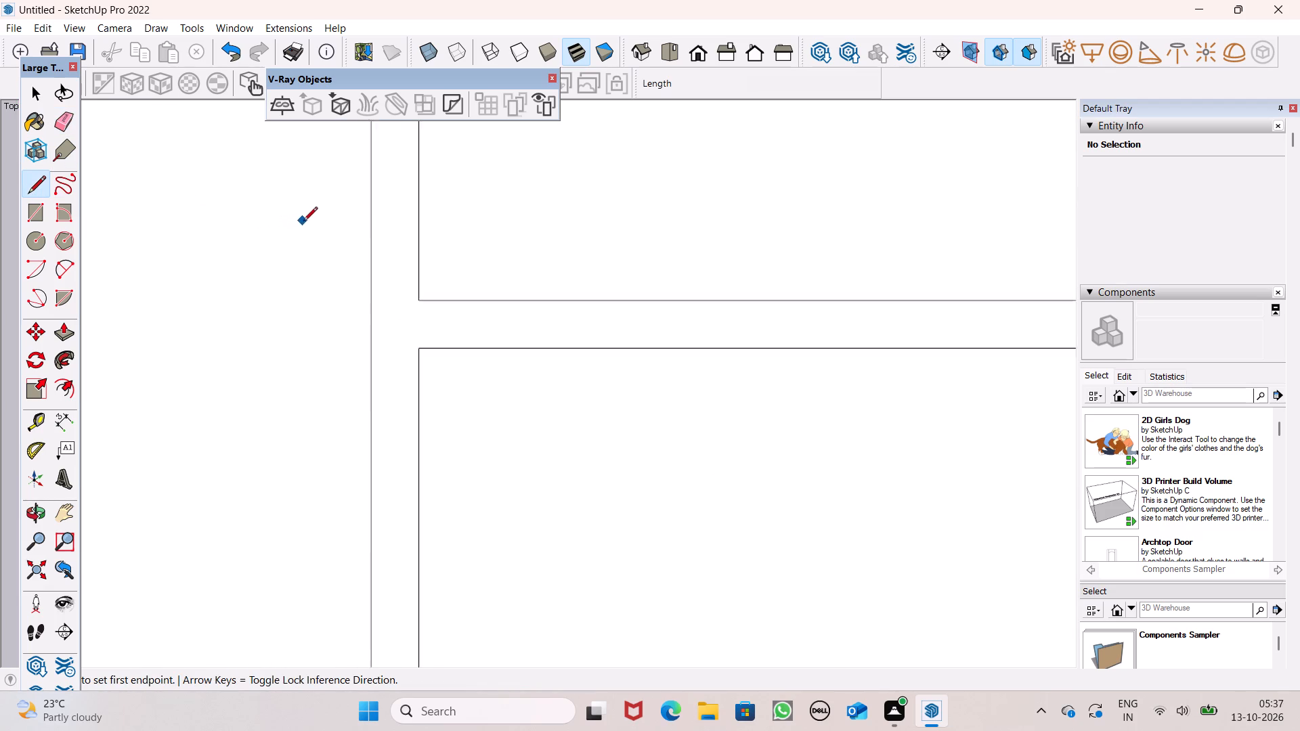
pyautogui.scroll(1, 303, 222)
pyautogui.click(427, 309)
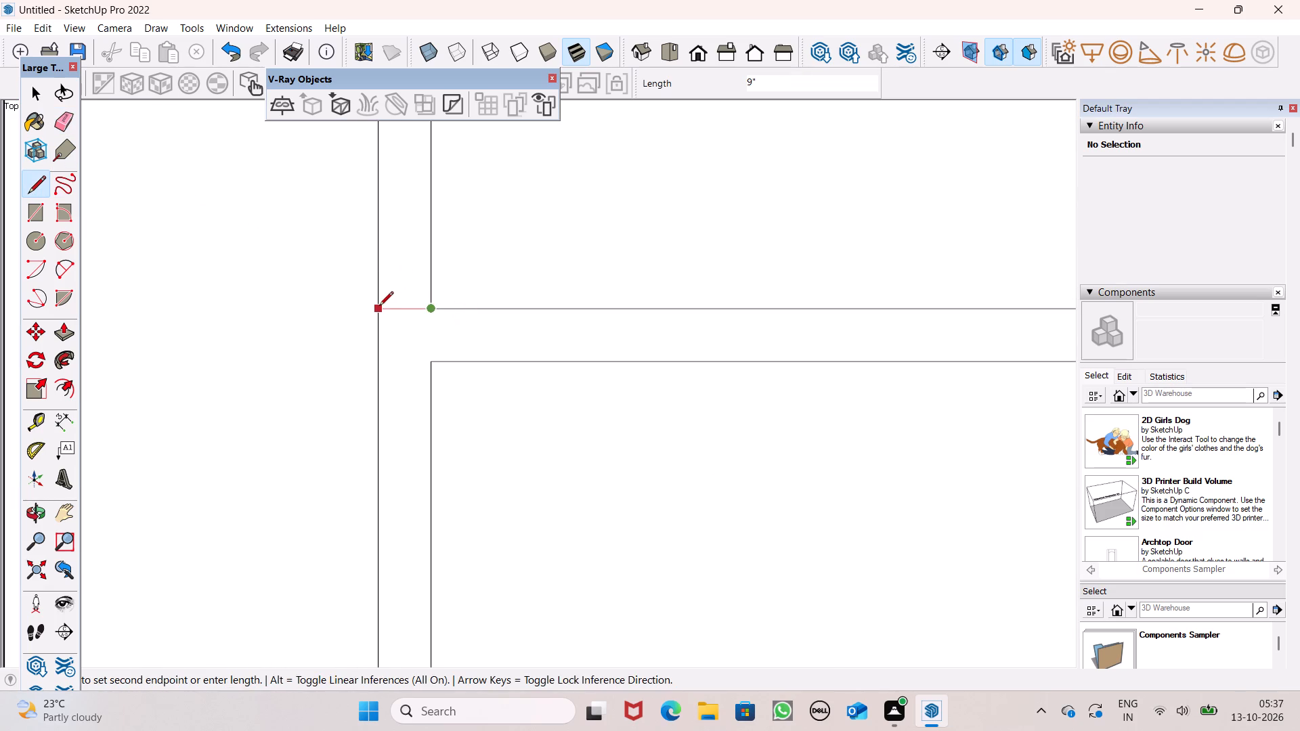
pyautogui.click(379, 307)
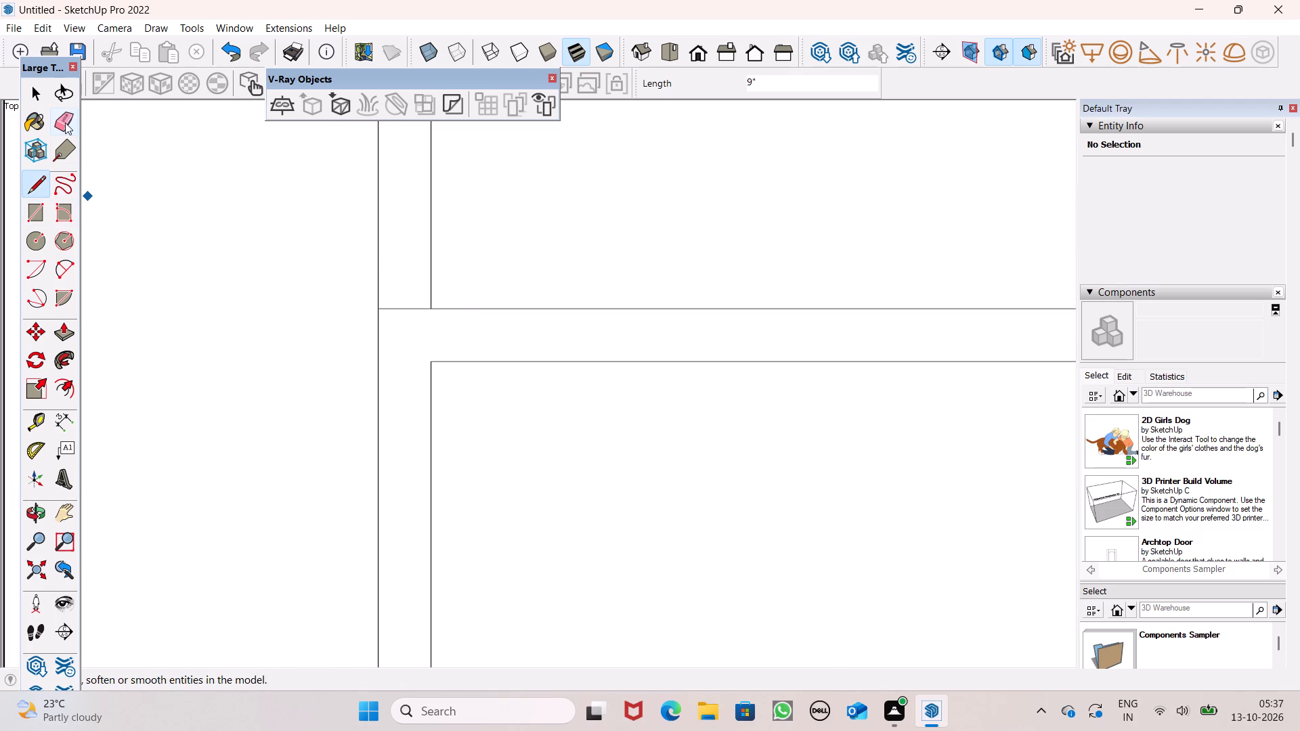
# Erase the side partition's two edges beyond the new 9" line, up to the outer wall.
pyautogui.click(65, 123)
pyautogui.moveTo(473, 273); pyautogui.dragTo(376, 275)
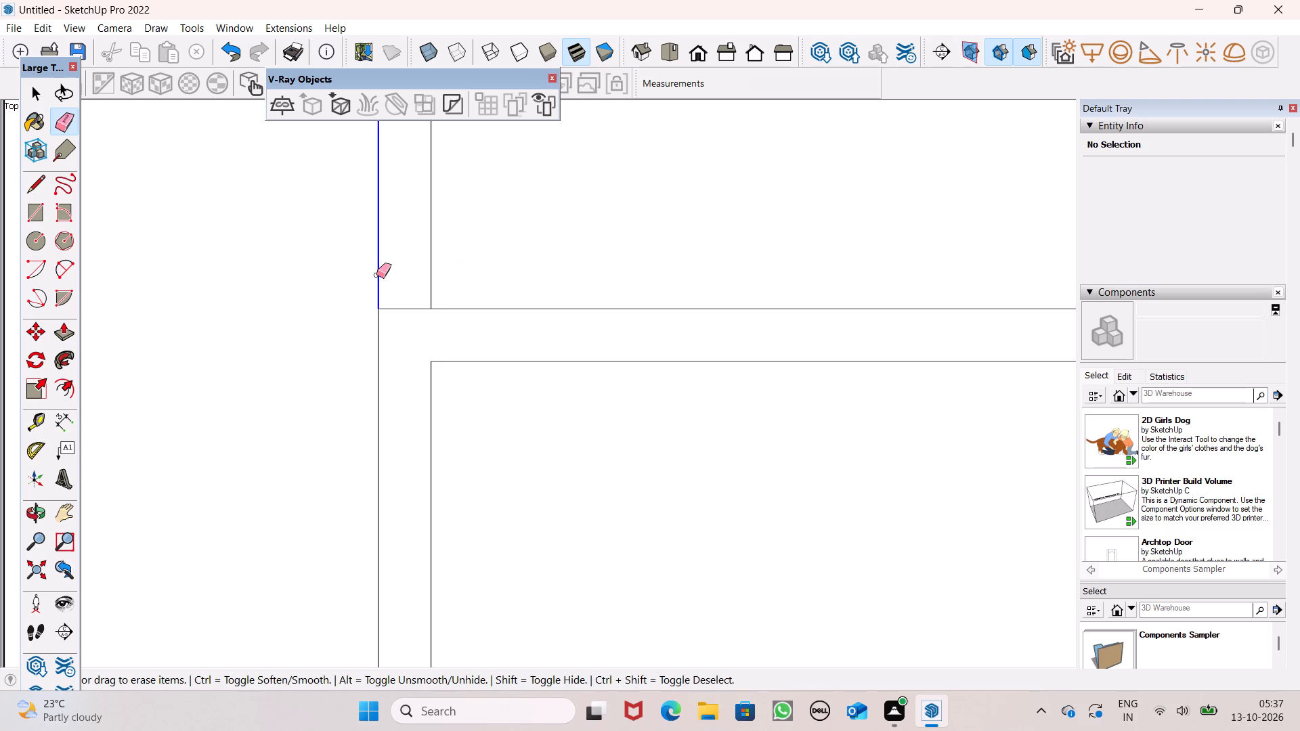
pyautogui.moveTo(376, 275); pyautogui.dragTo(384, 273)
pyautogui.doubleClick(402, 272)
pyautogui.moveTo(416, 270); pyautogui.dragTo(446, 269)
# Erase the long partition's inner edge segment where the opening-side partition joins it, merging their faces.
pyautogui.scroll(-7, 332, 275)
pyautogui.scroll(-6, 381, 235)
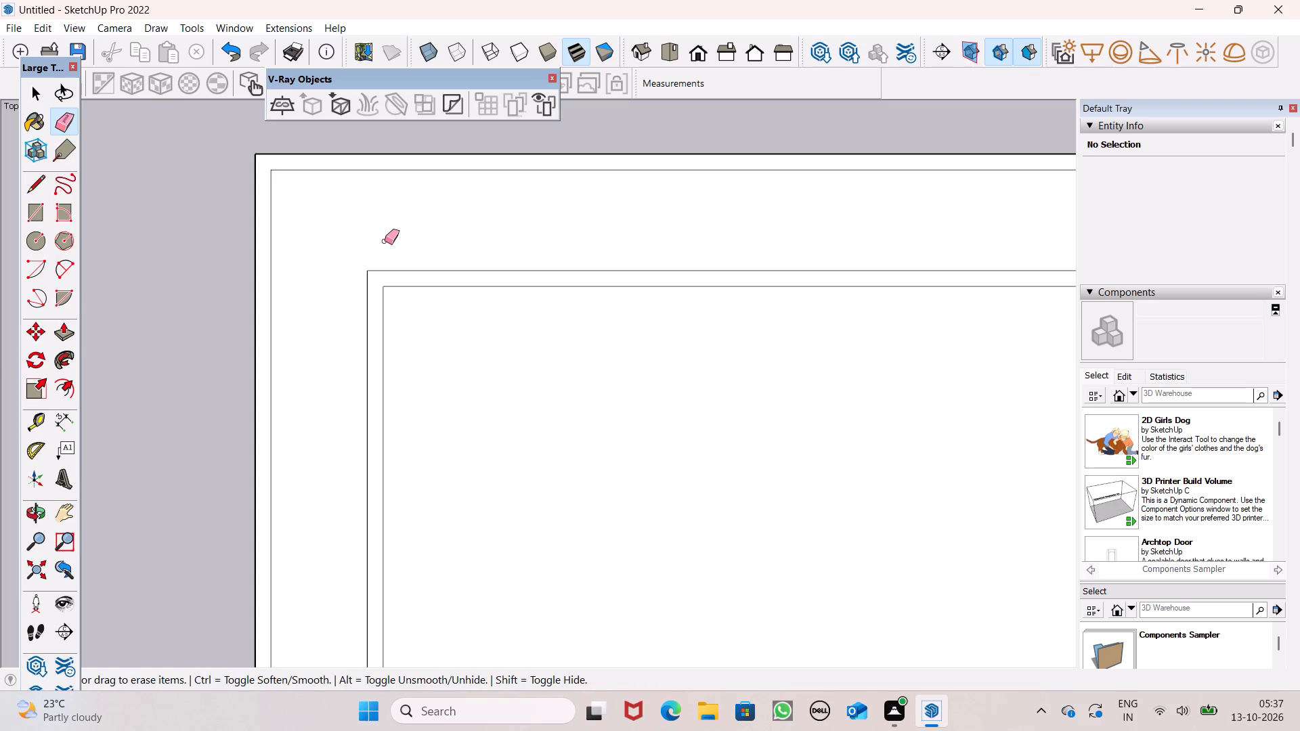
pyautogui.scroll(-11, 399, 225)
pyautogui.scroll(-2, 479, 152)
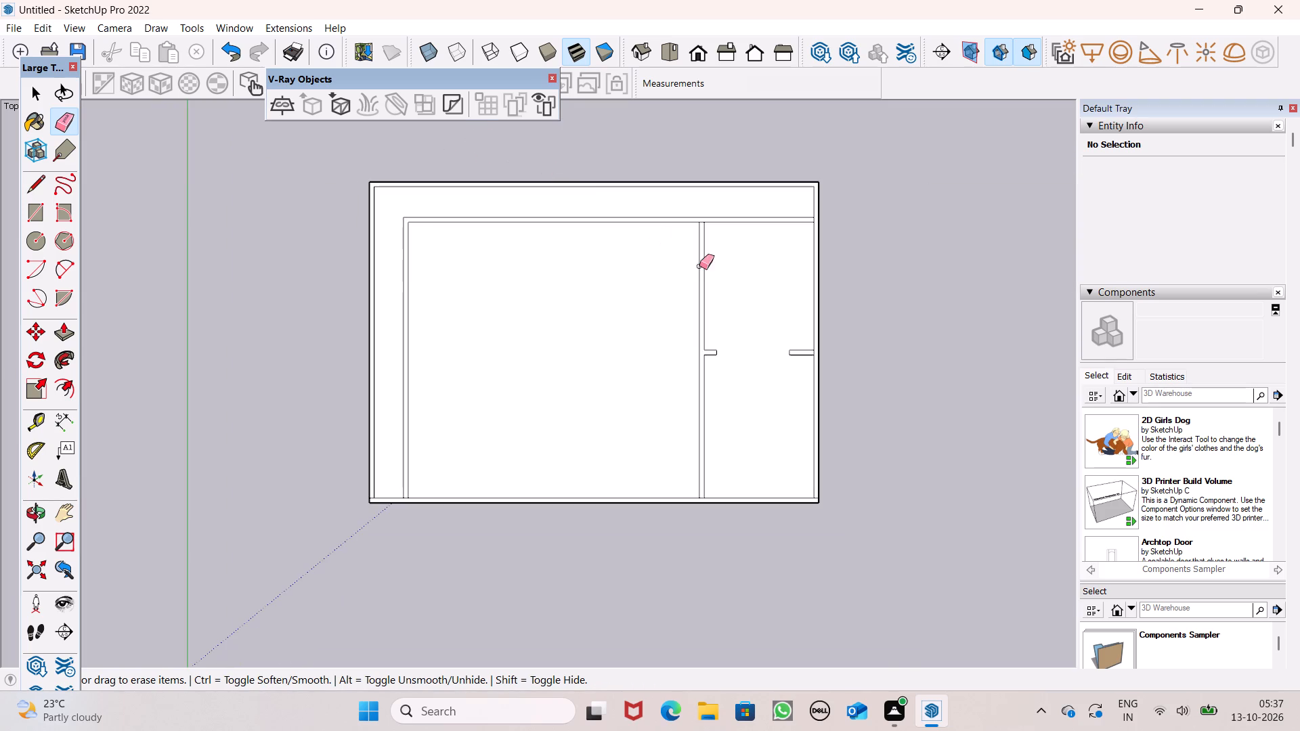
pyautogui.scroll(13, 706, 246)
pyautogui.click(660, 236)
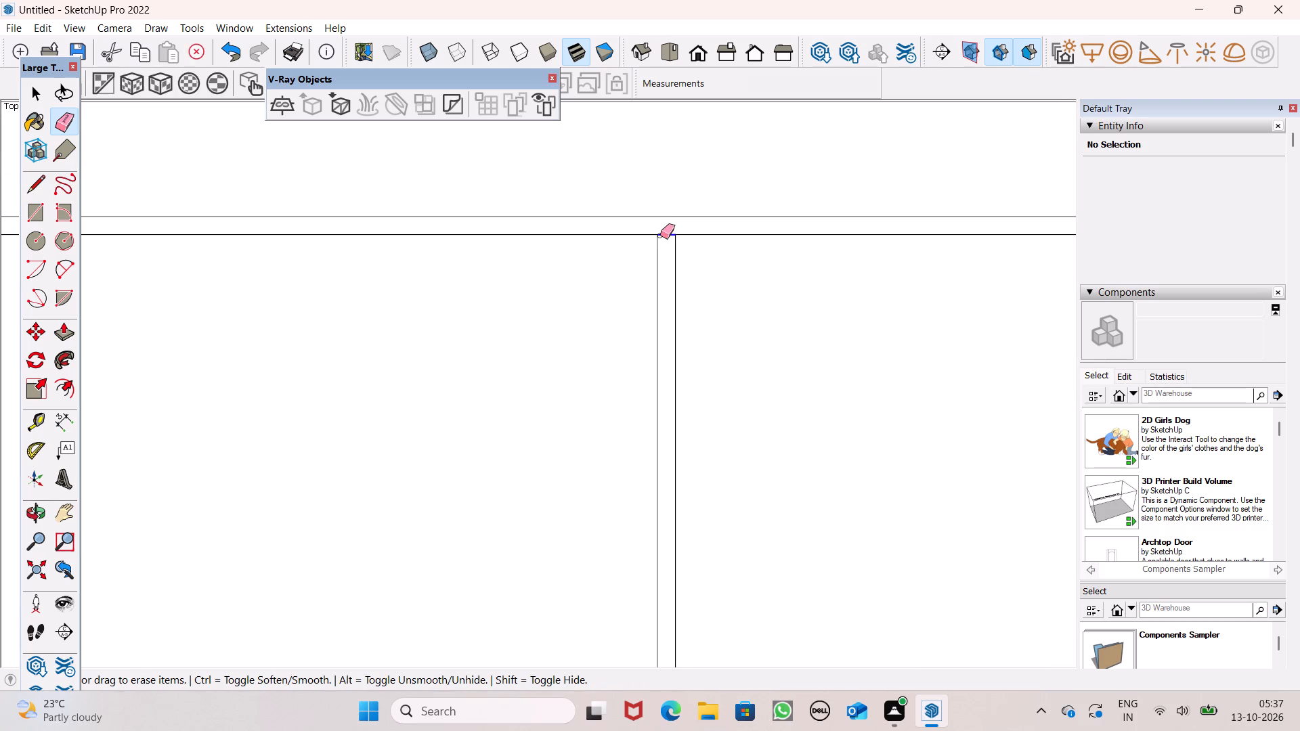
# Push/Pull the connected interior partition face up 10'.
pyautogui.scroll(-10, 633, 161)
pyautogui.scroll(1, 632, 161)
pyautogui.scroll(-2, 632, 161)
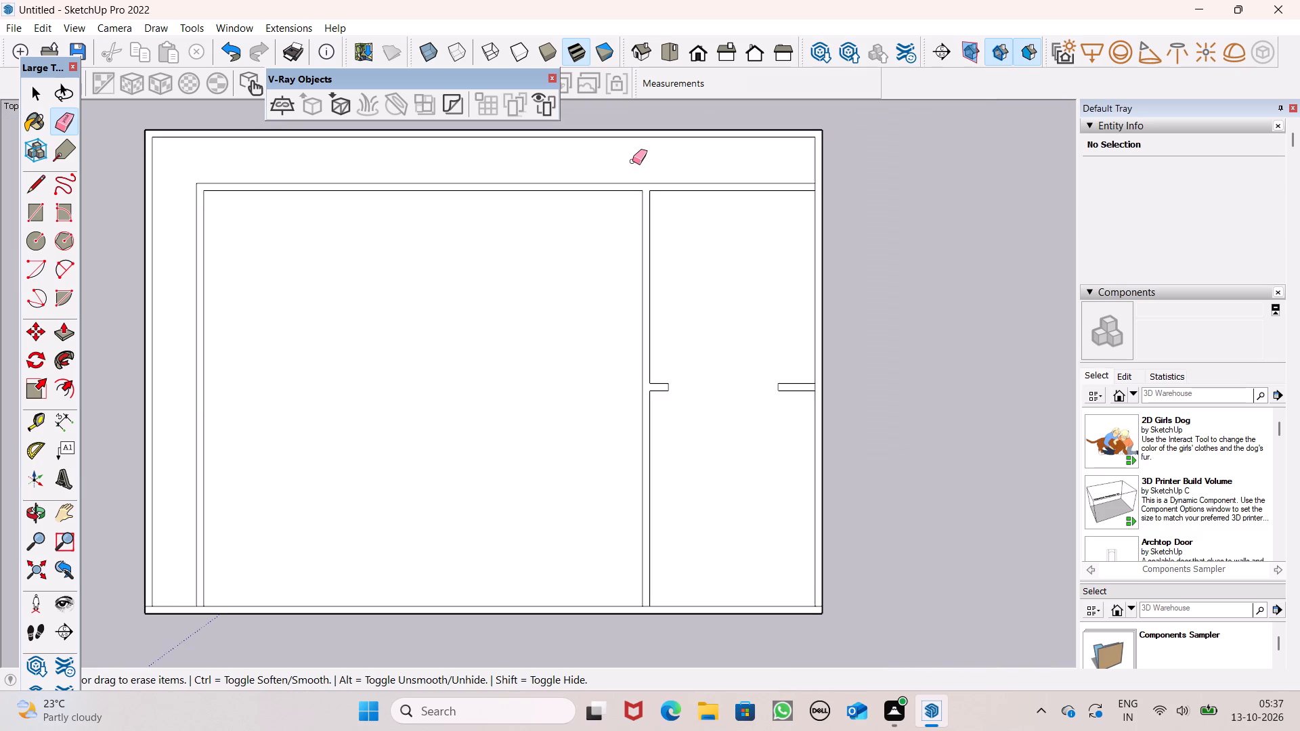
pyautogui.scroll(-1, 626, 185)
pyautogui.press('space')
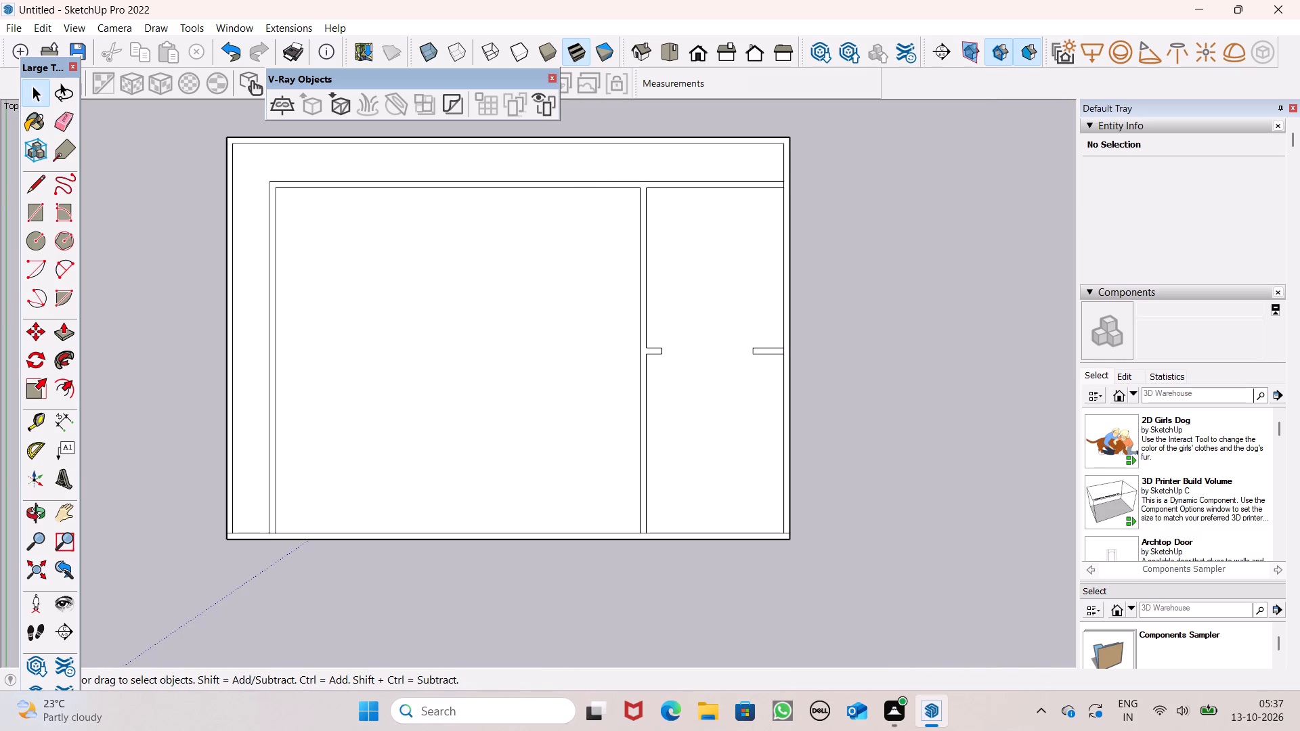
pyautogui.scroll(-1, 498, 703)
pyautogui.scroll(1, 246, 525)
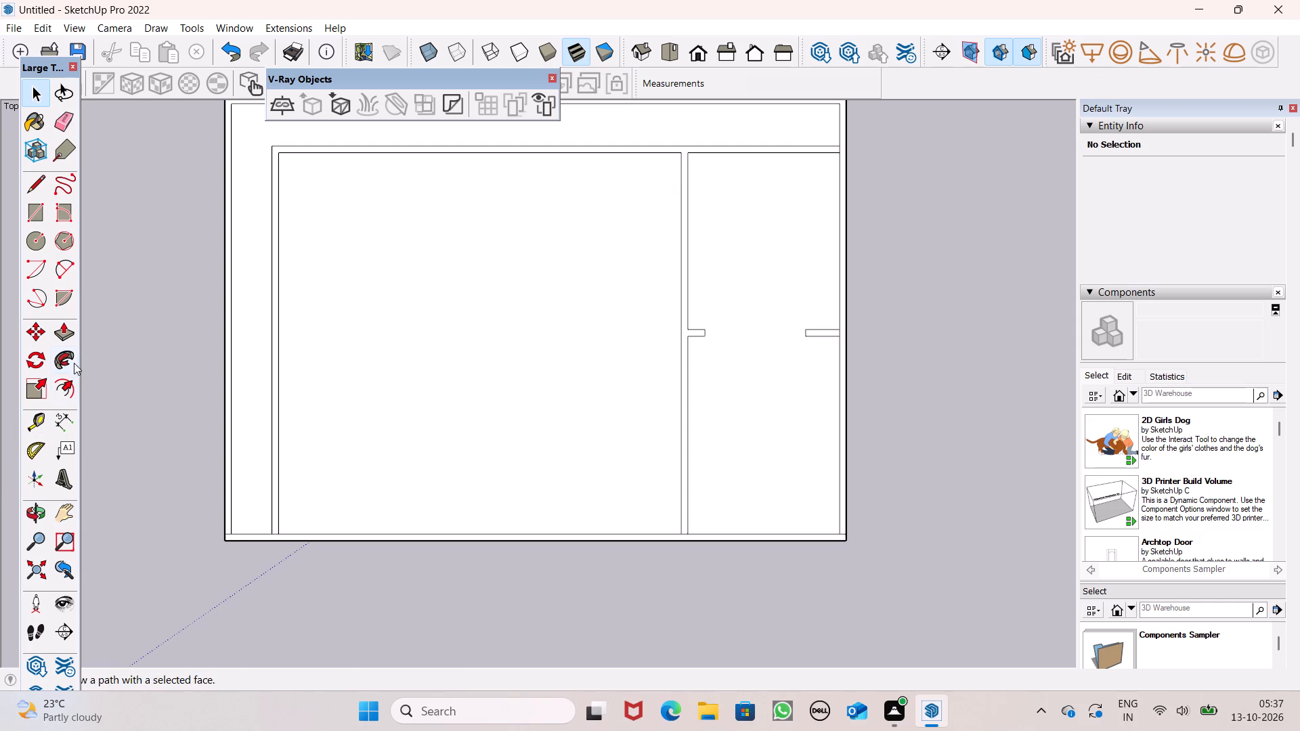
pyautogui.click(63, 332)
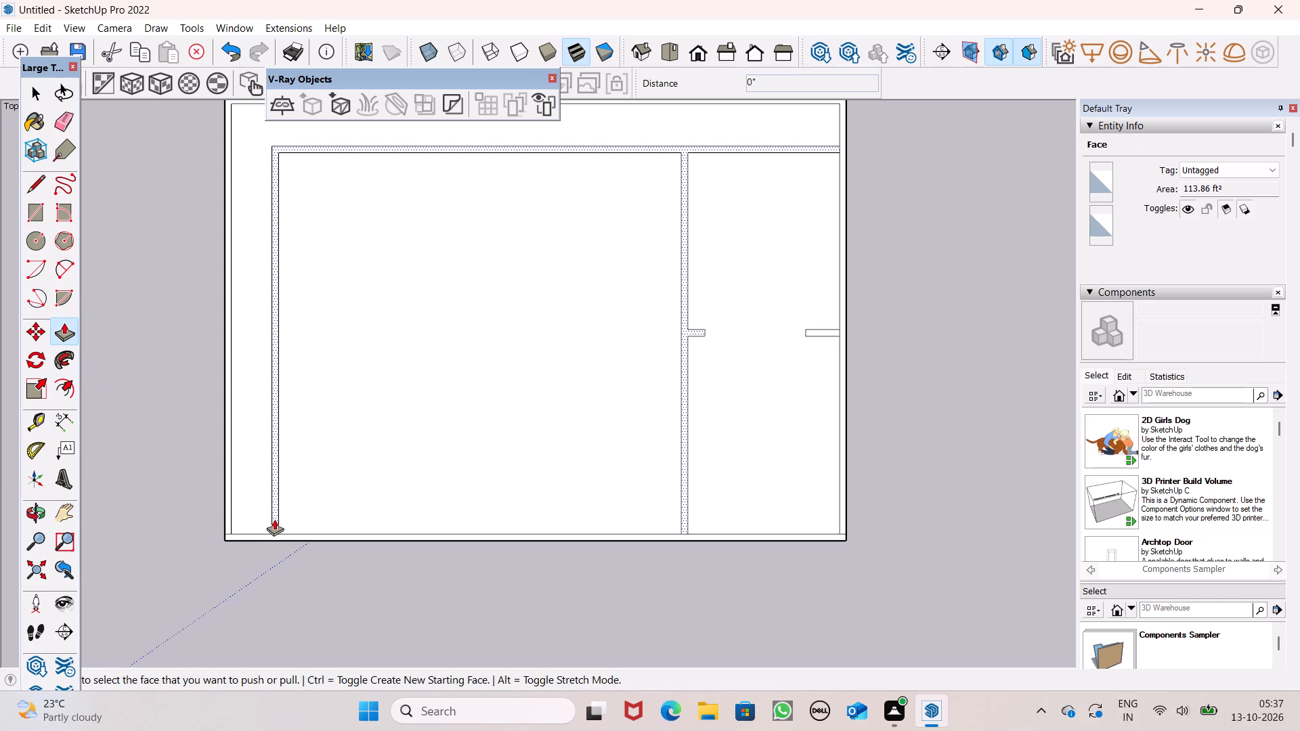
pyautogui.moveTo(274, 519); pyautogui.dragTo(159, 485)
pyautogui.write("10'")
pyautogui.press('Return')
# Push/Pull the short wall stub across the opening up to 10', matching the other partitions.
pyautogui.scroll(-5, 387, 471)
pyautogui.scroll(7, 673, 376)
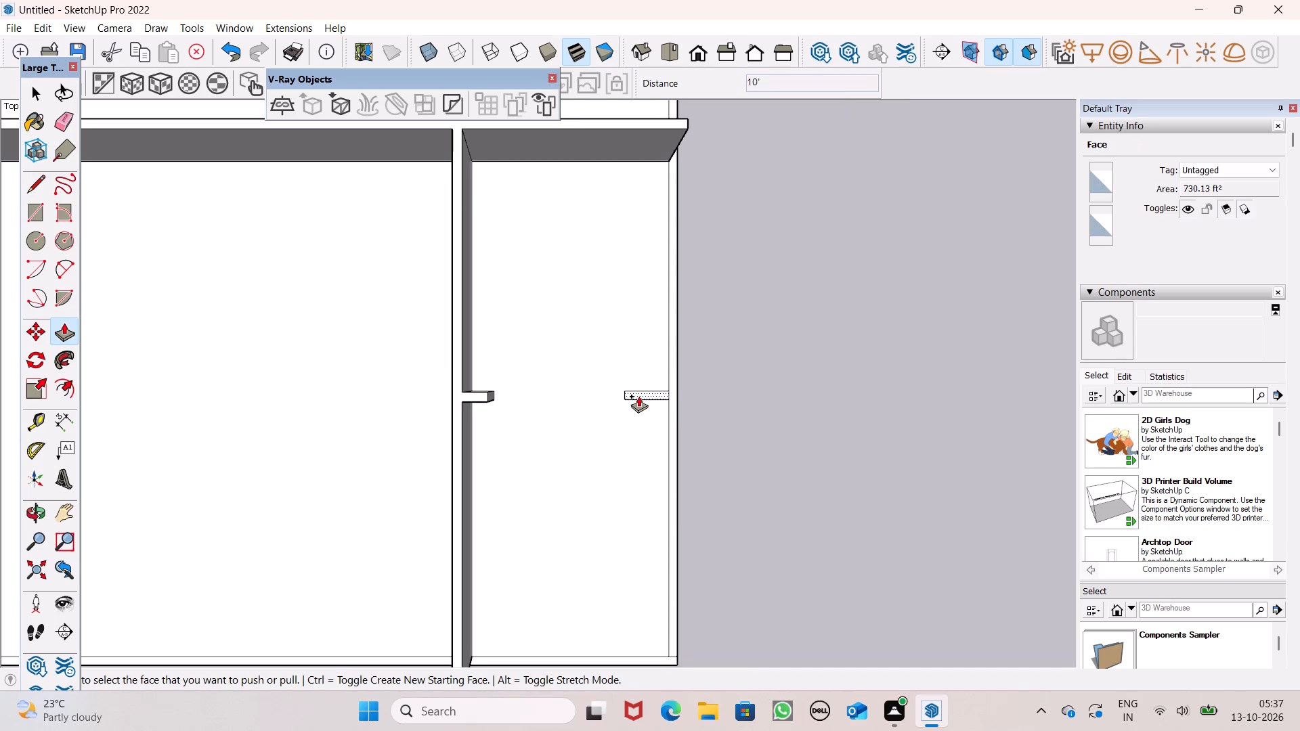
pyautogui.moveTo(638, 396); pyautogui.dragTo(441, 370)
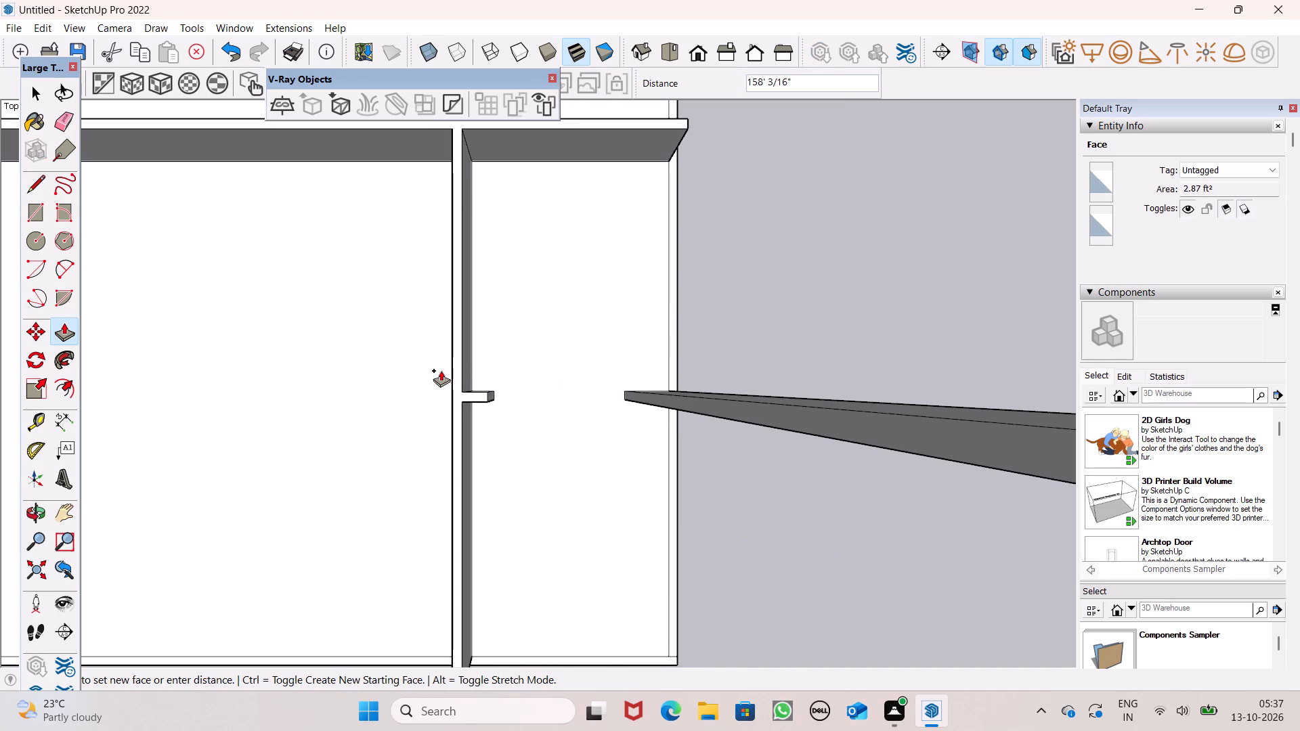
pyautogui.moveTo(441, 370); pyautogui.dragTo(455, 381)
# Check the height of the raised side partition at its open end with a linear dimension, without placing it.
pyautogui.scroll(-5, 607, 341)
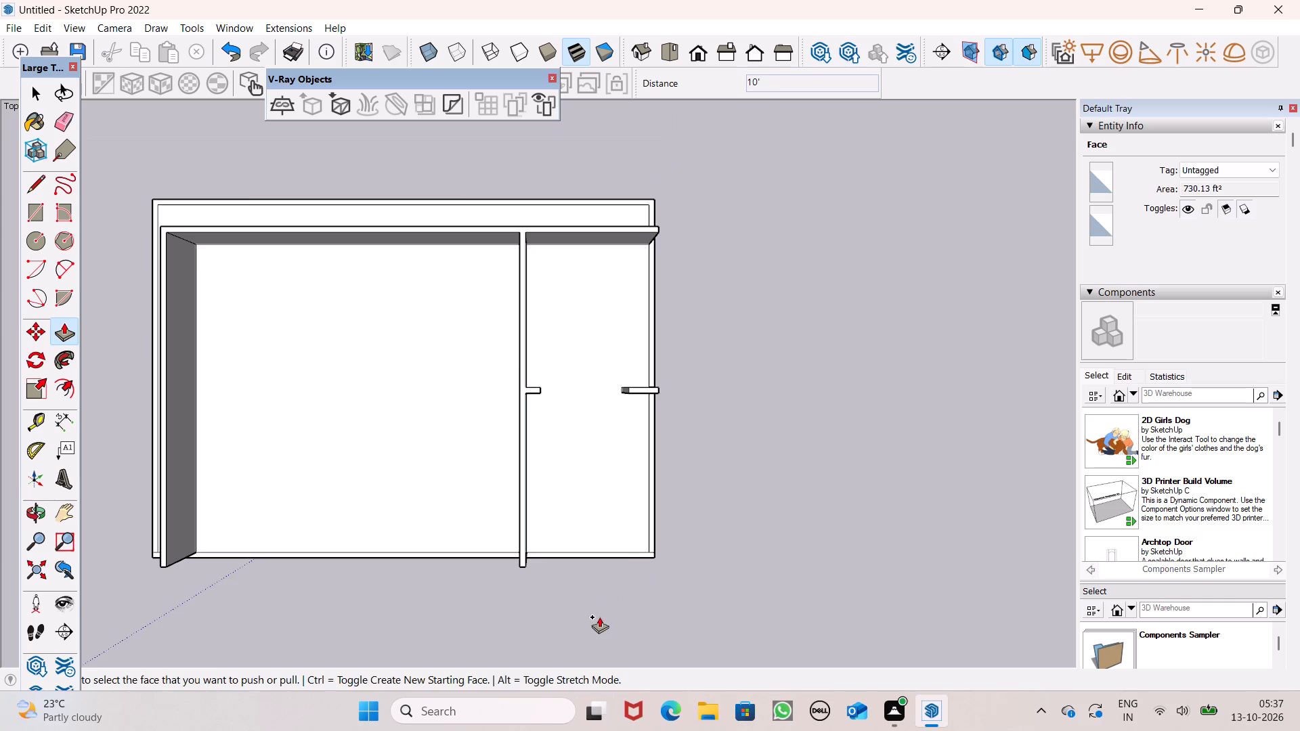
pyautogui.moveTo(598, 617); pyautogui.dragTo(570, 226, button='middle')
pyautogui.moveTo(304, 630); pyautogui.dragTo(302, 523, button='middle')
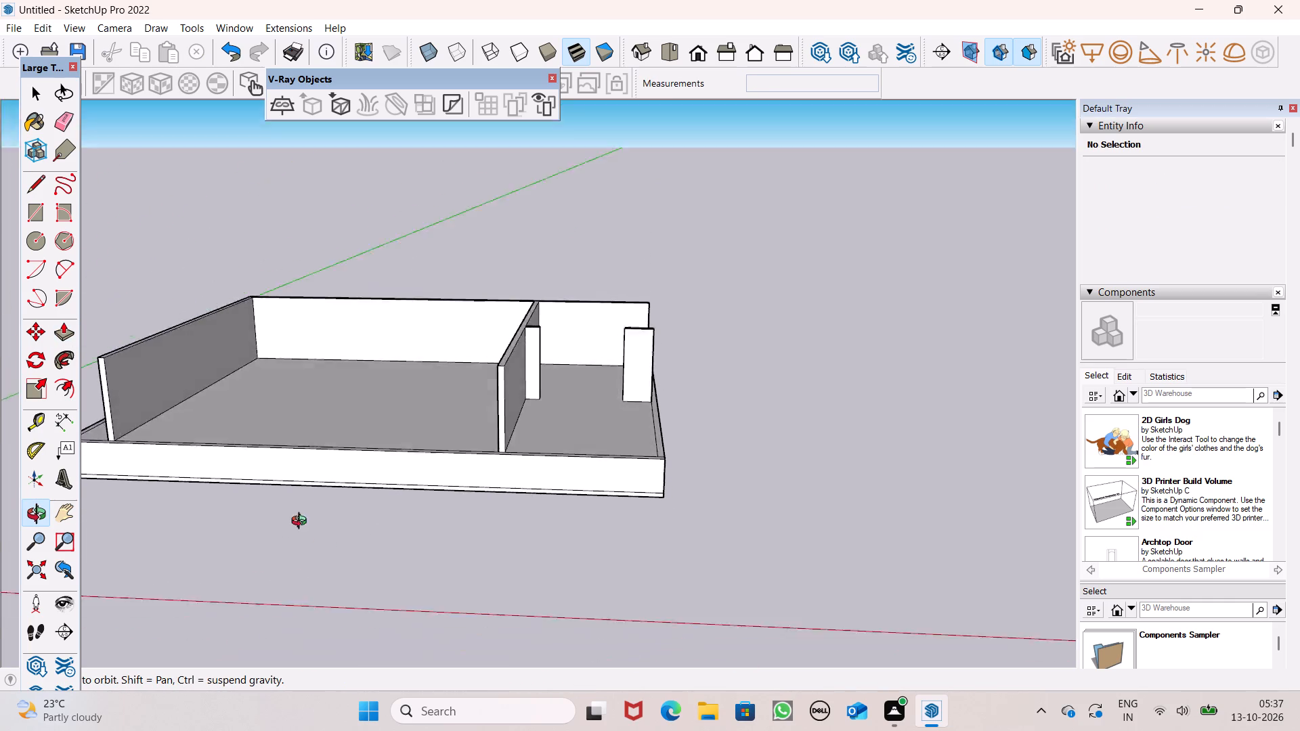
pyautogui.moveTo(302, 523); pyautogui.dragTo(397, 569, button='middle')
pyautogui.middleClick(397, 569)
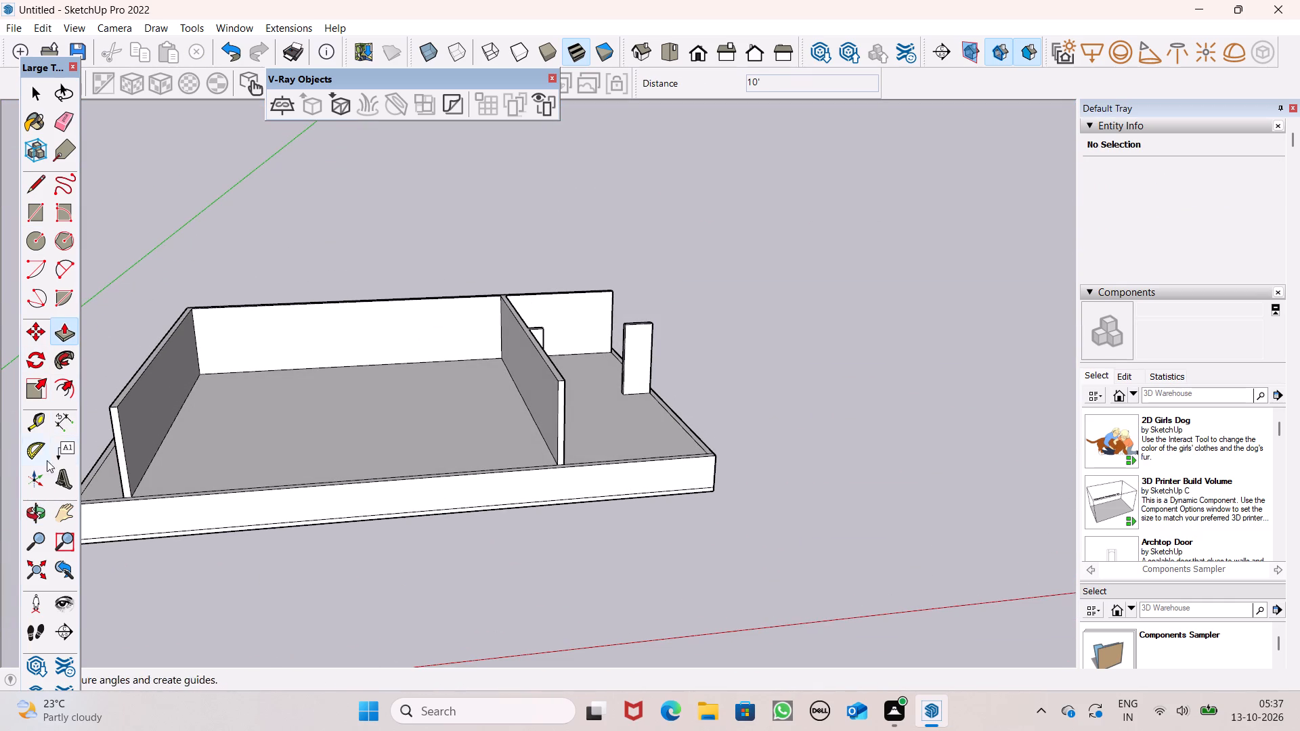
pyautogui.click(57, 422)
pyautogui.scroll(6, 160, 458)
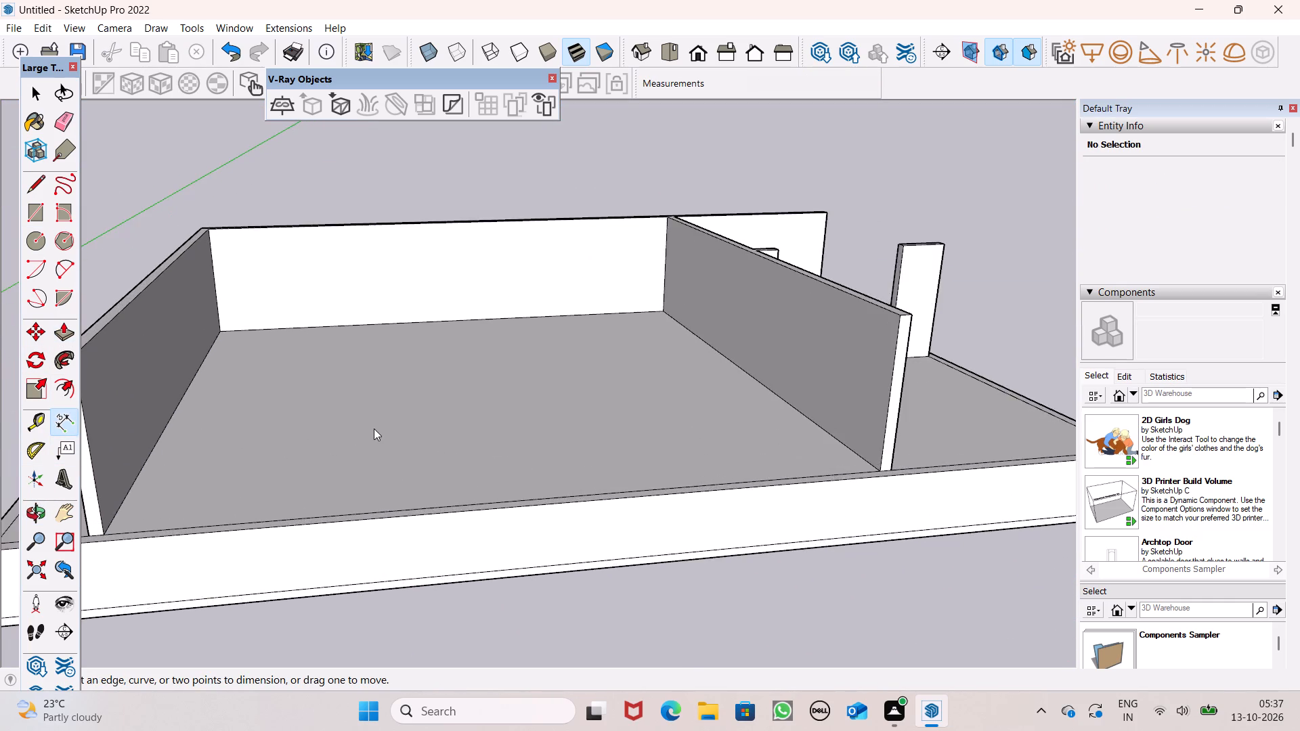
pyautogui.scroll(-5, 374, 428)
pyautogui.scroll(4, 71, 443)
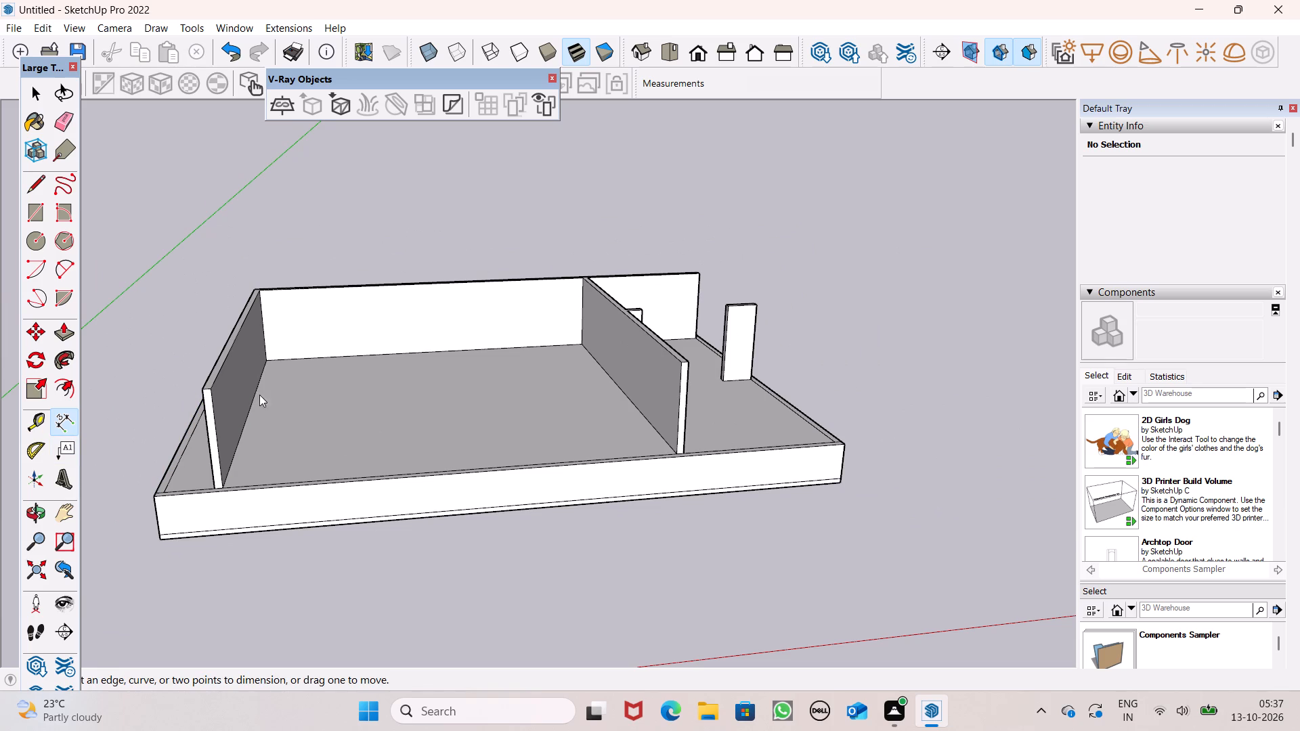
pyautogui.scroll(7, 186, 434)
pyautogui.click(273, 325)
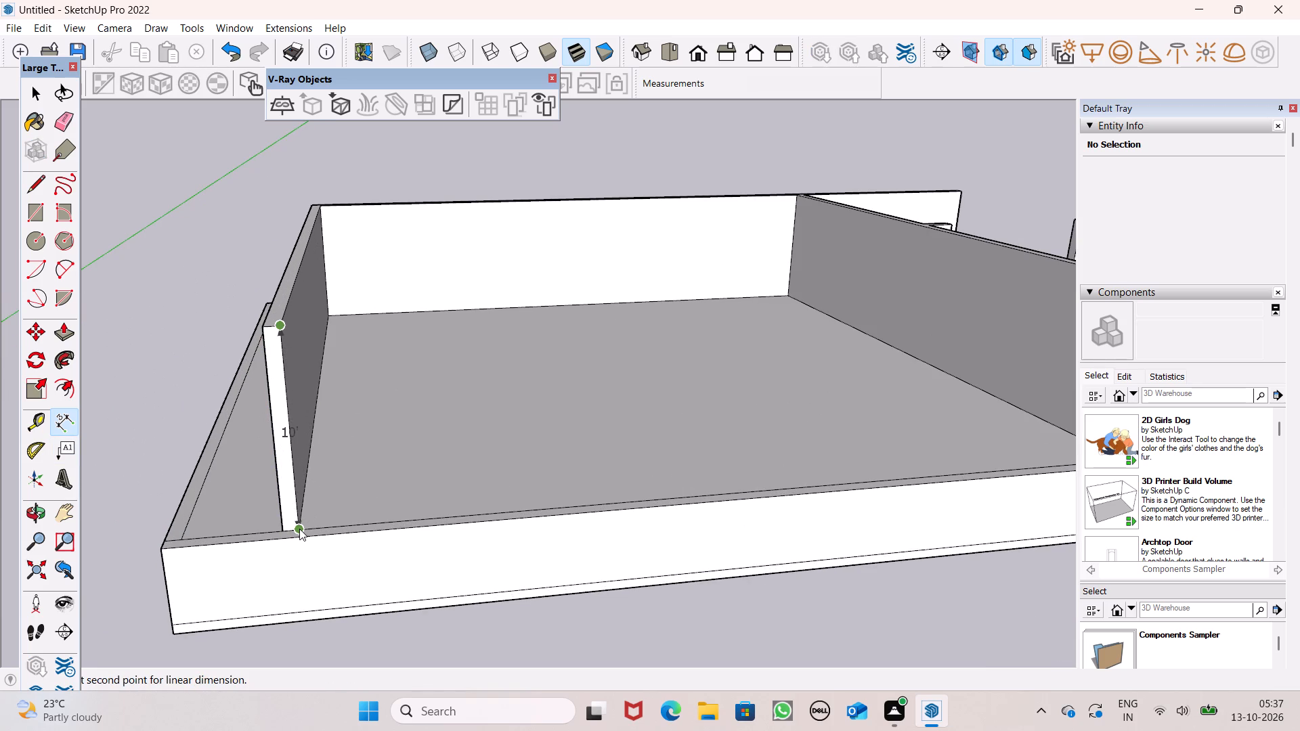
pyautogui.press('space')
pyautogui.scroll(-2, 368, 342)
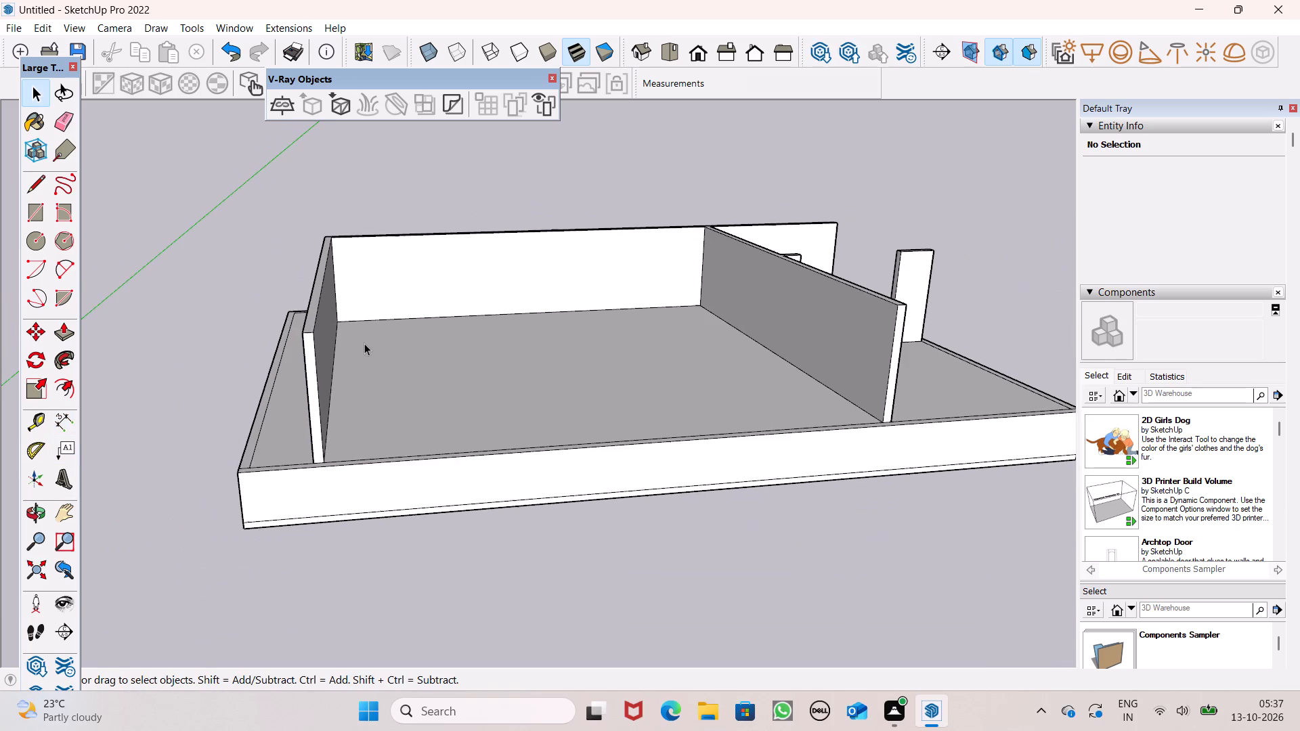
# Examine the raised partitions and the slab's open front side from several angles.
pyautogui.scroll(-6, 364, 343)
pyautogui.scroll(-1, 586, 301)
pyautogui.scroll(1, 710, 326)
pyautogui.moveTo(710, 326); pyautogui.dragTo(660, 391, button='middle')
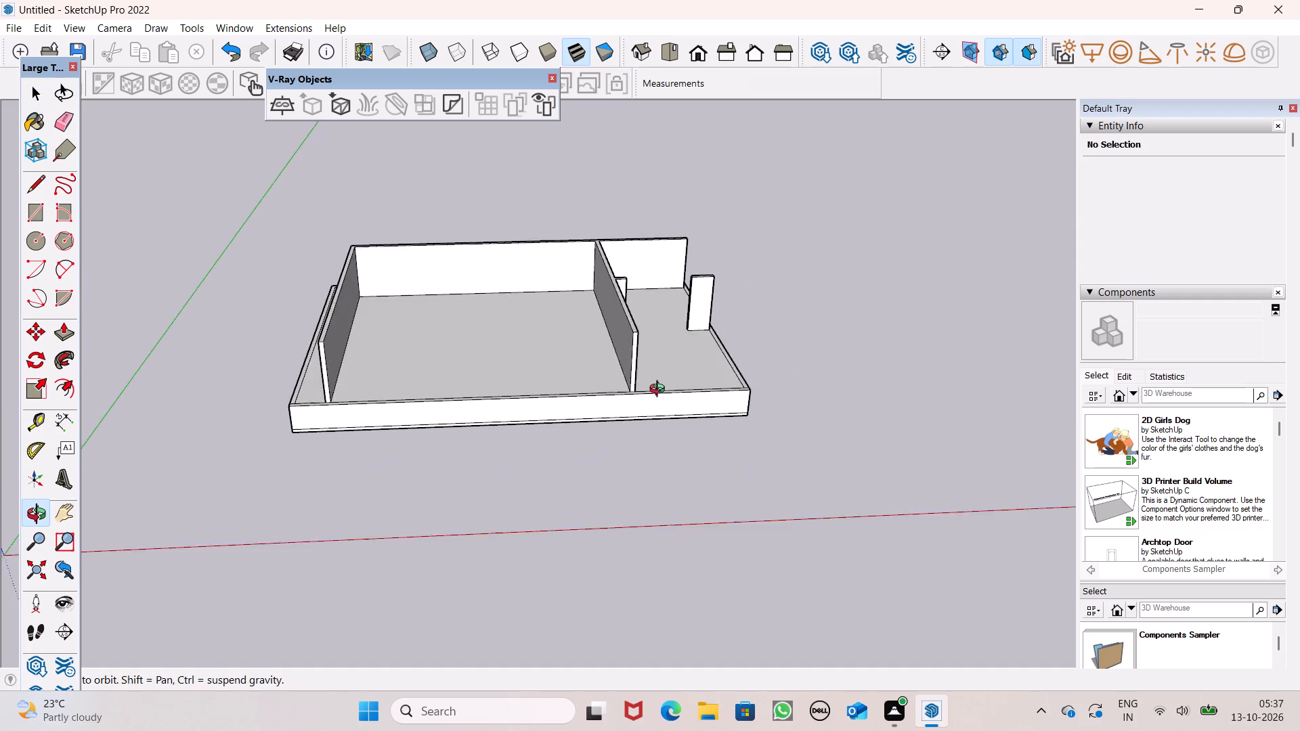
pyautogui.moveTo(660, 391); pyautogui.dragTo(654, 526, button='middle')
pyautogui.middleClick(624, 534)
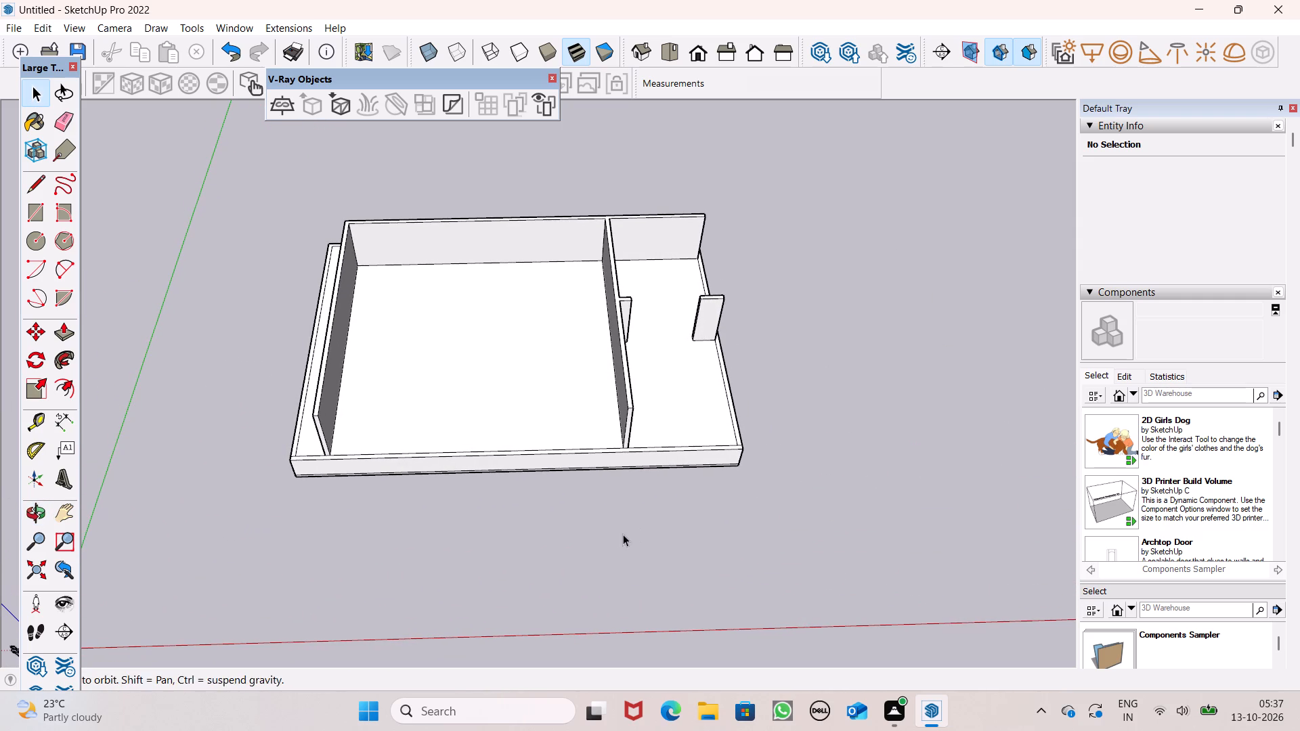
pyautogui.moveTo(715, 481); pyautogui.dragTo(688, 504, button='middle')
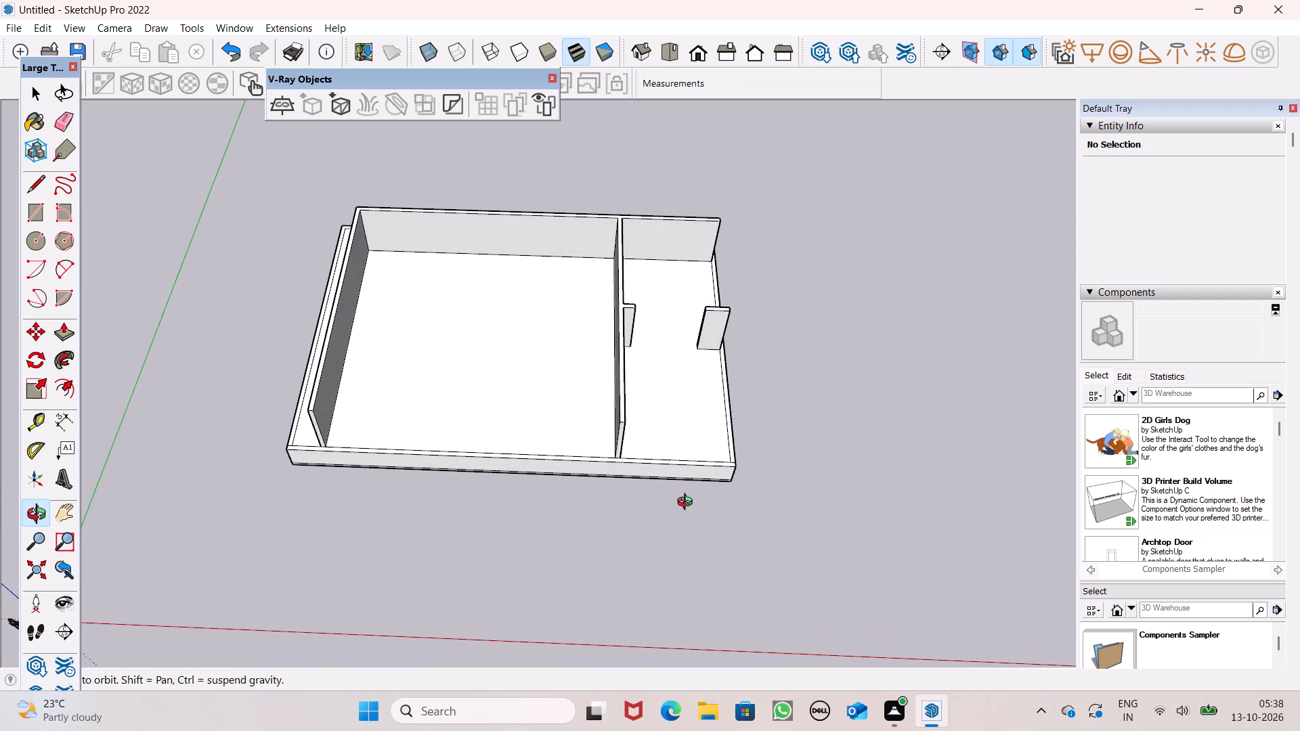
pyautogui.moveTo(688, 504); pyautogui.dragTo(687, 502, button='middle')
pyautogui.middleClick(687, 502)
pyautogui.middleClick(678, 470)
pyautogui.middleClick(677, 469)
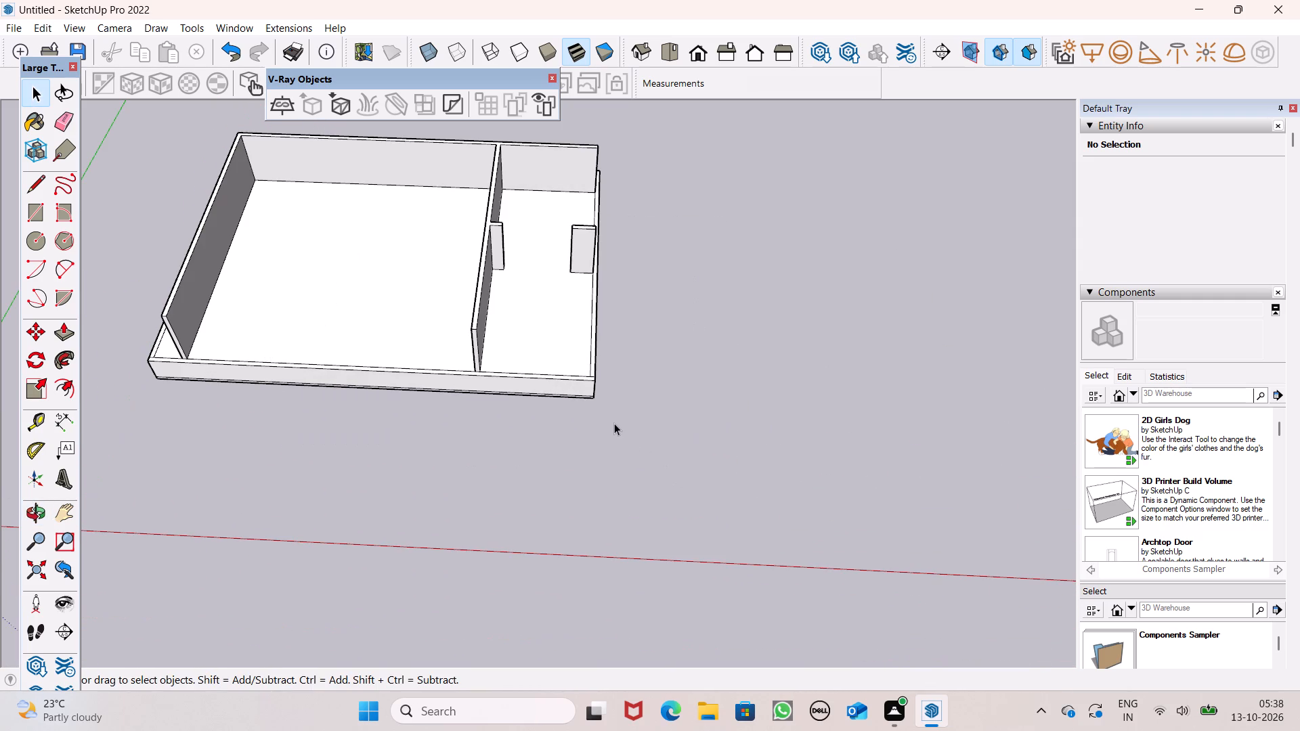
pyautogui.scroll(-2, 606, 421)
pyautogui.scroll(5, 319, 349)
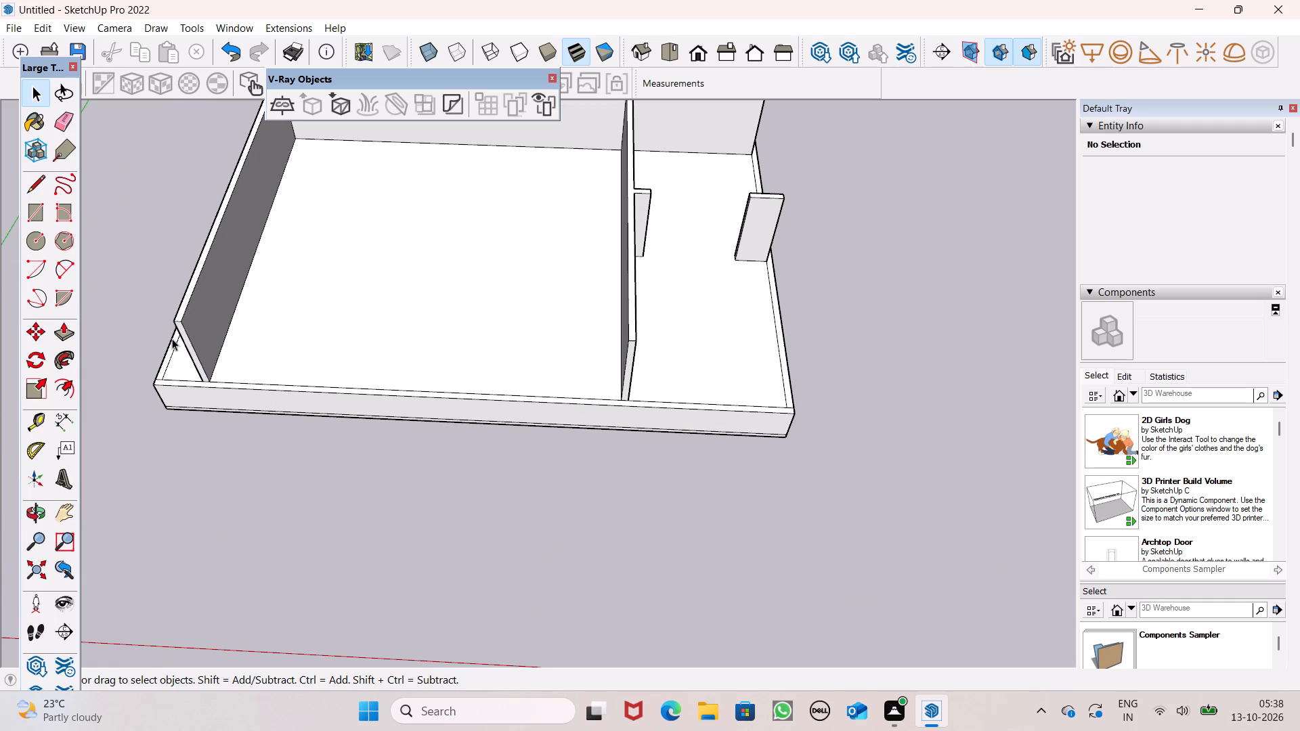
pyautogui.scroll(2, 133, 335)
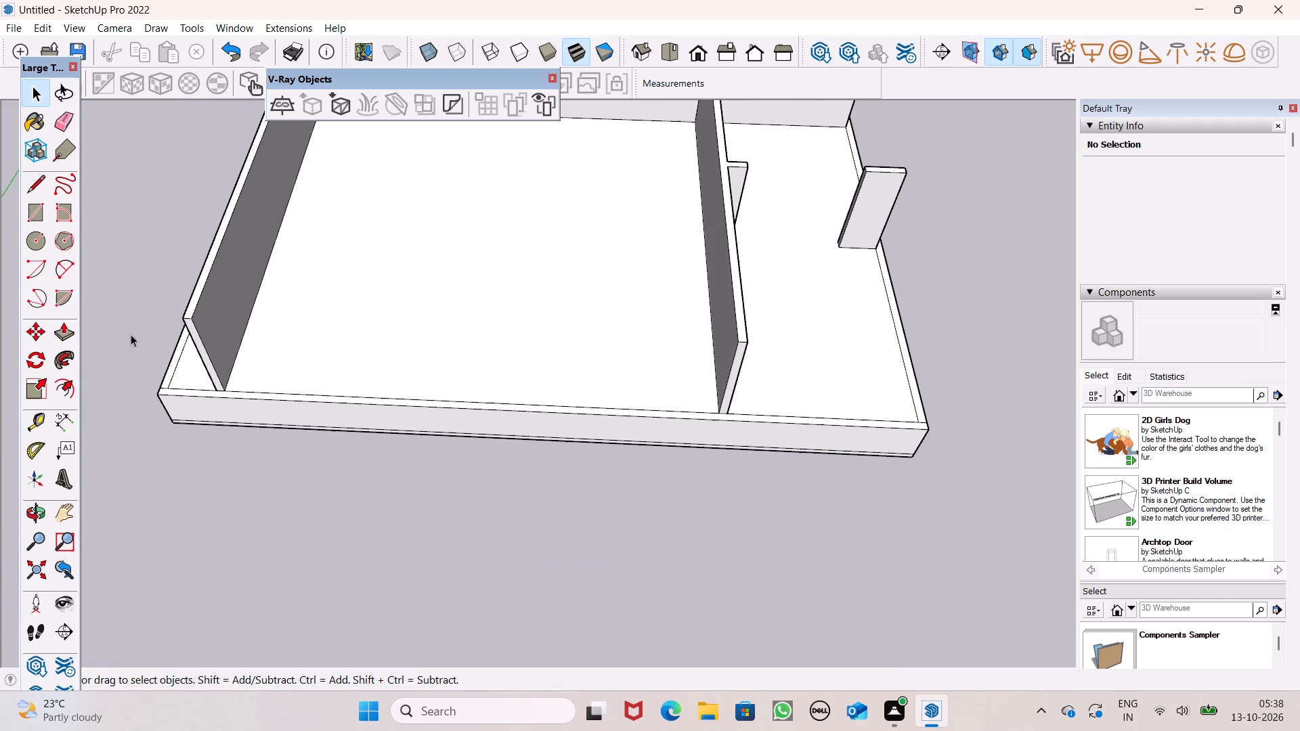
pyautogui.scroll(-1, 332, 381)
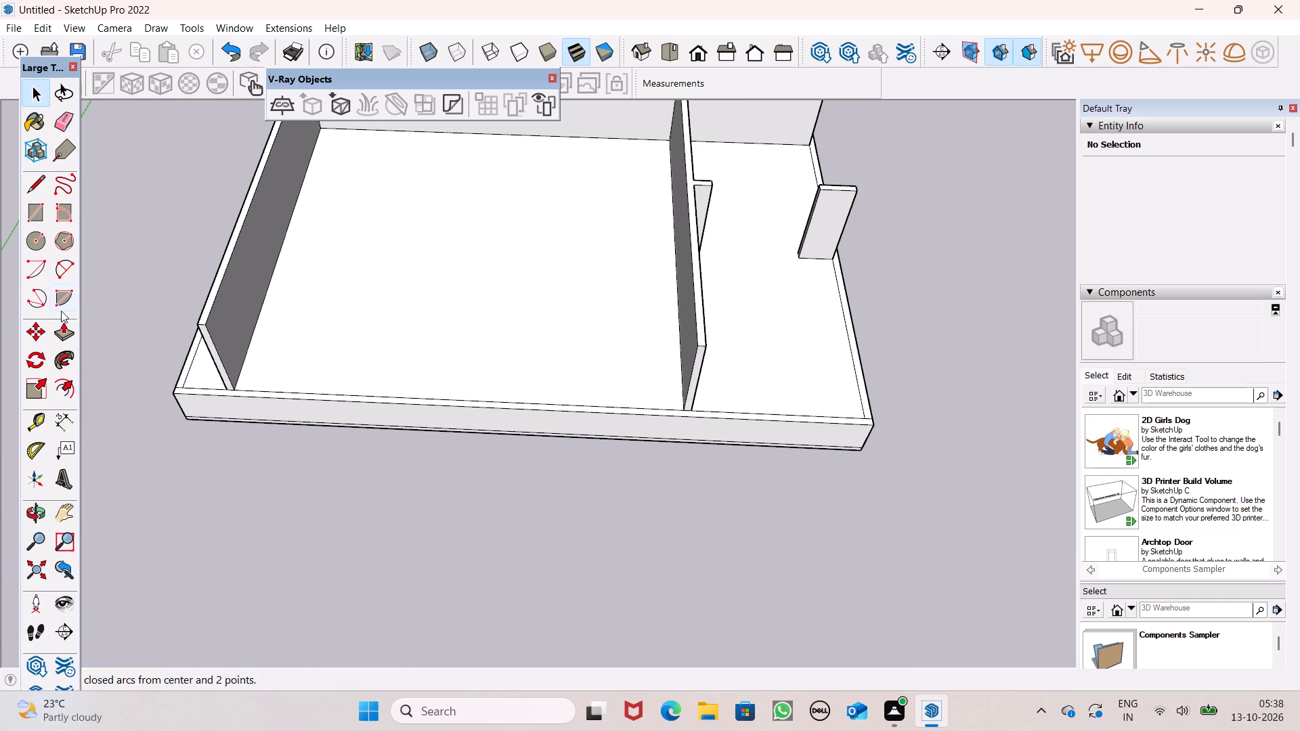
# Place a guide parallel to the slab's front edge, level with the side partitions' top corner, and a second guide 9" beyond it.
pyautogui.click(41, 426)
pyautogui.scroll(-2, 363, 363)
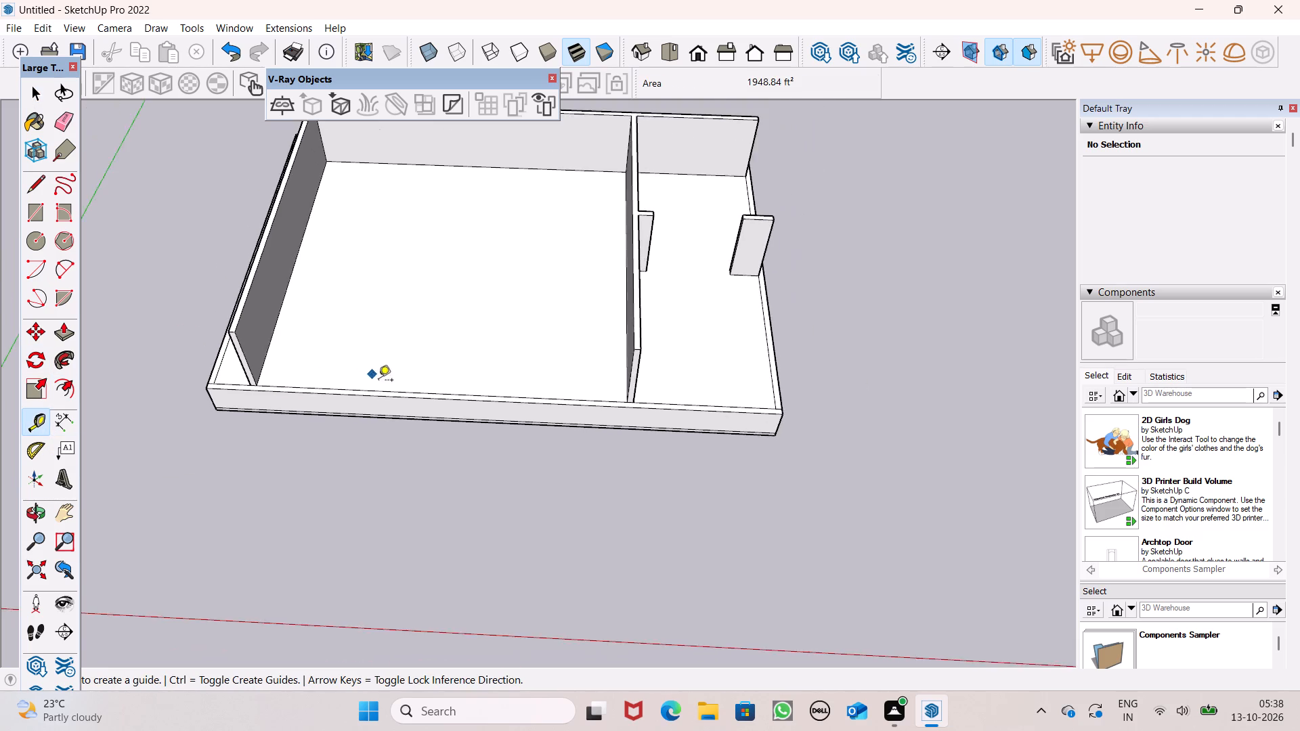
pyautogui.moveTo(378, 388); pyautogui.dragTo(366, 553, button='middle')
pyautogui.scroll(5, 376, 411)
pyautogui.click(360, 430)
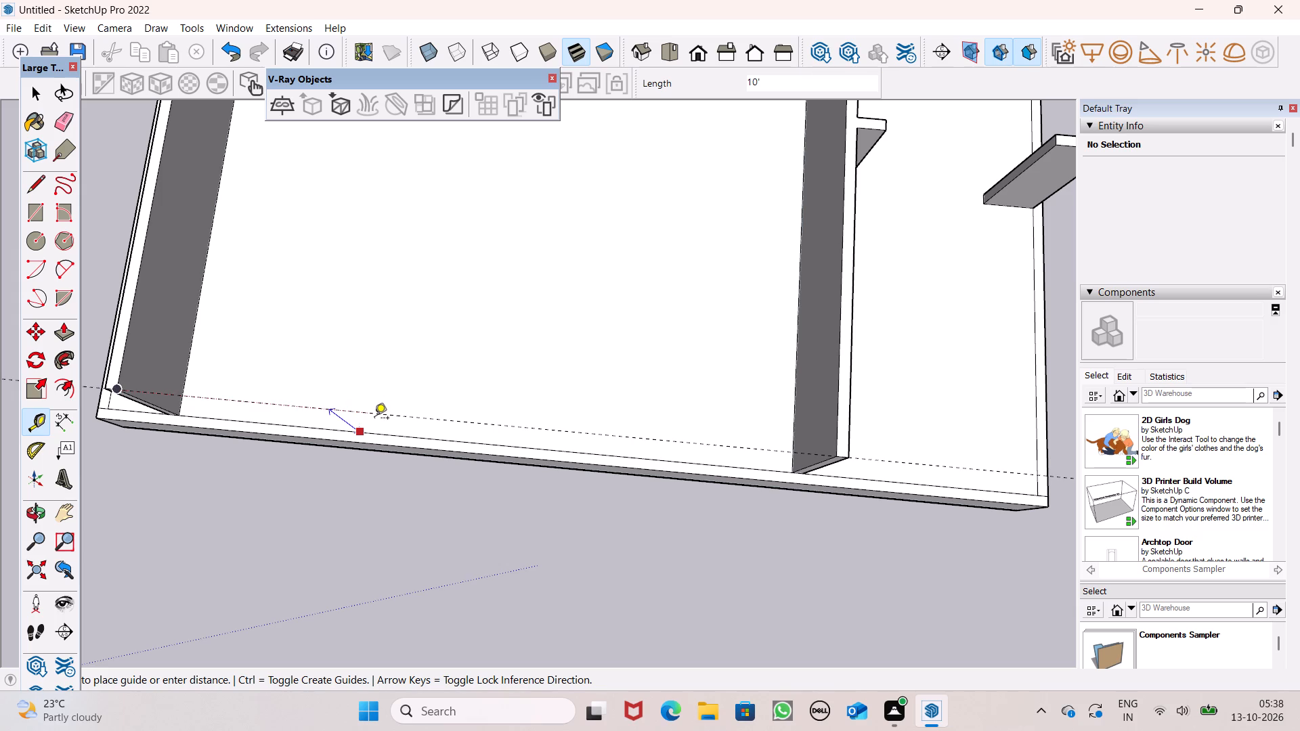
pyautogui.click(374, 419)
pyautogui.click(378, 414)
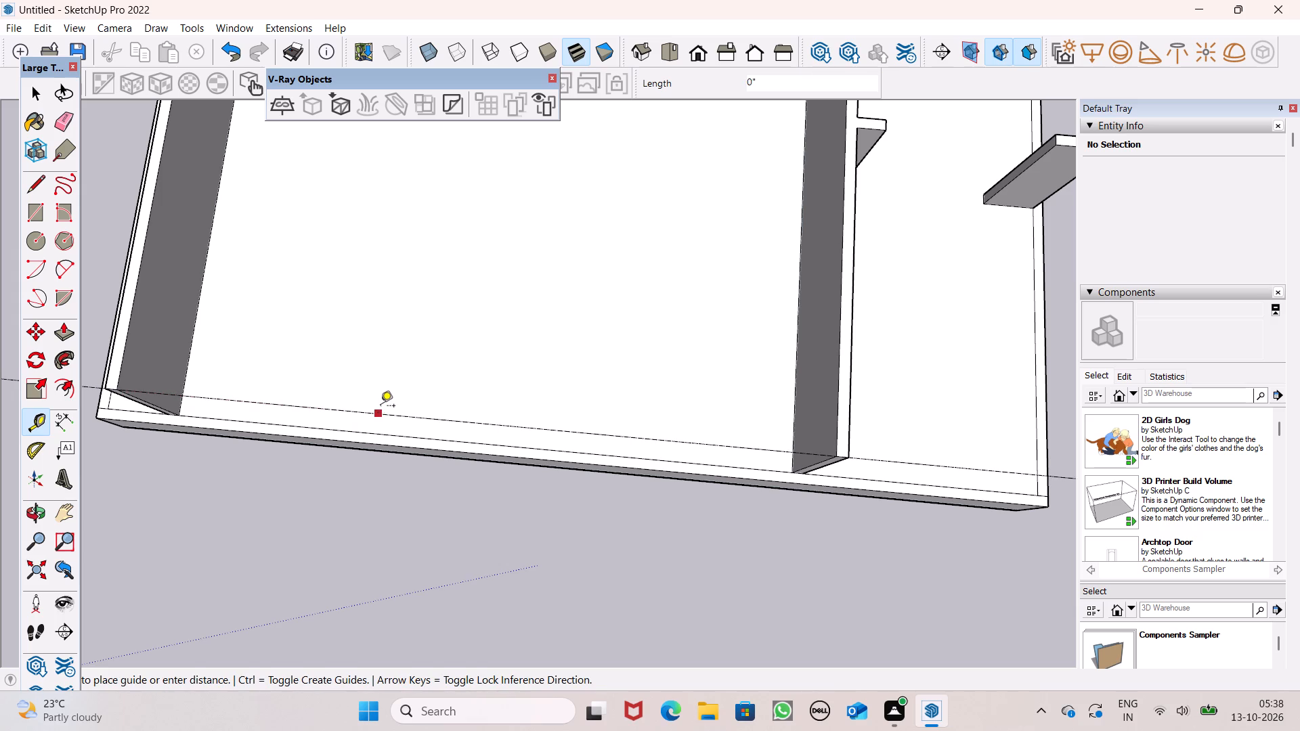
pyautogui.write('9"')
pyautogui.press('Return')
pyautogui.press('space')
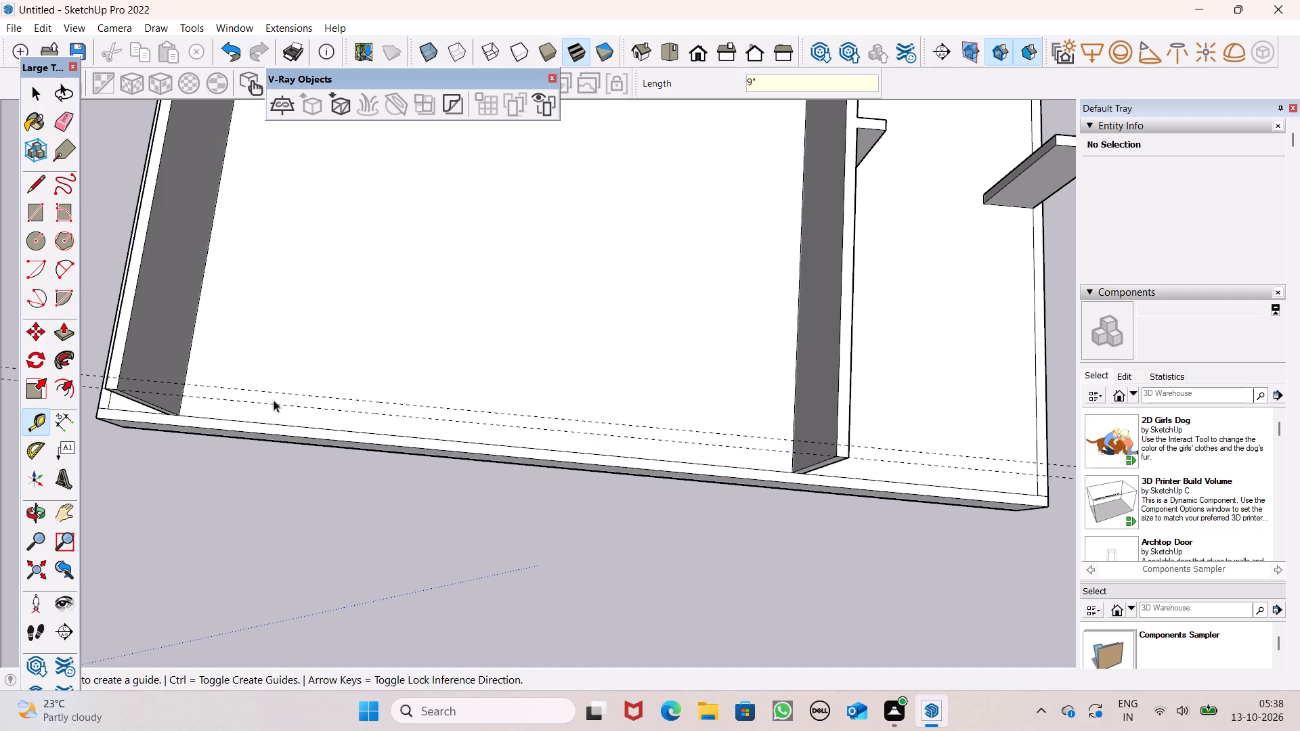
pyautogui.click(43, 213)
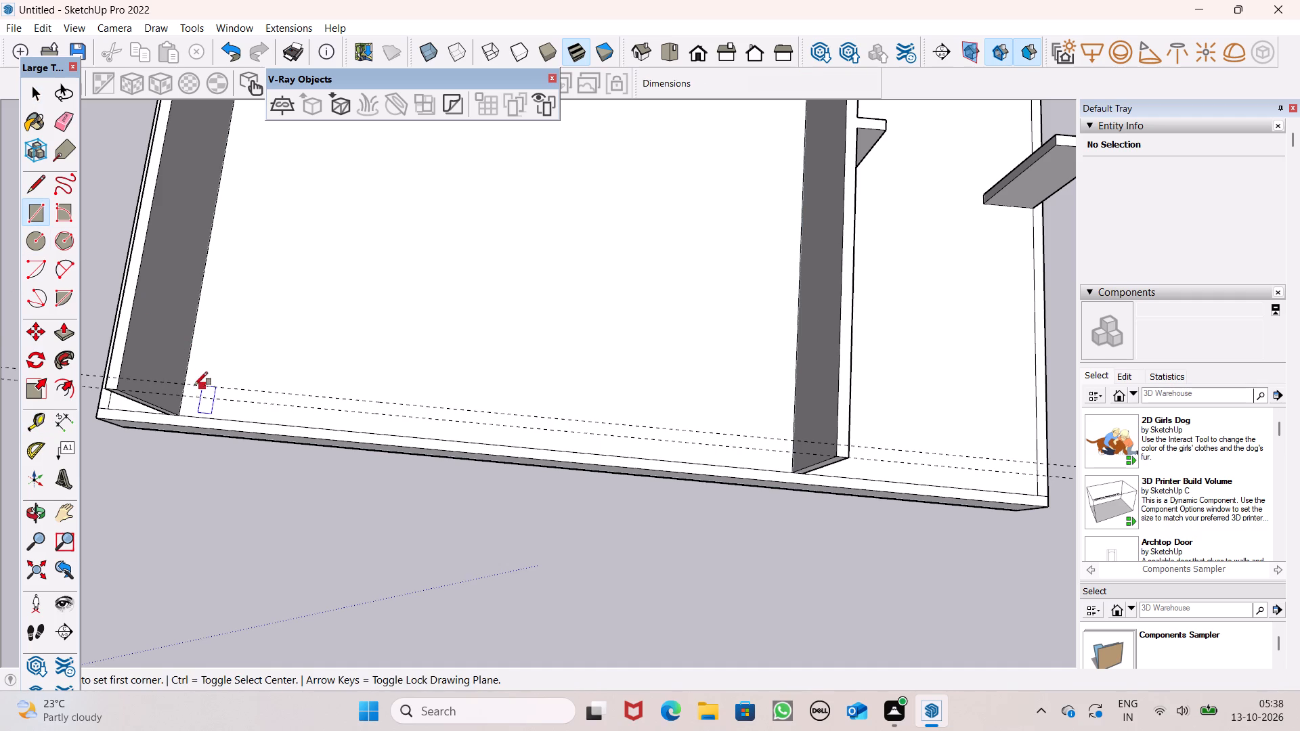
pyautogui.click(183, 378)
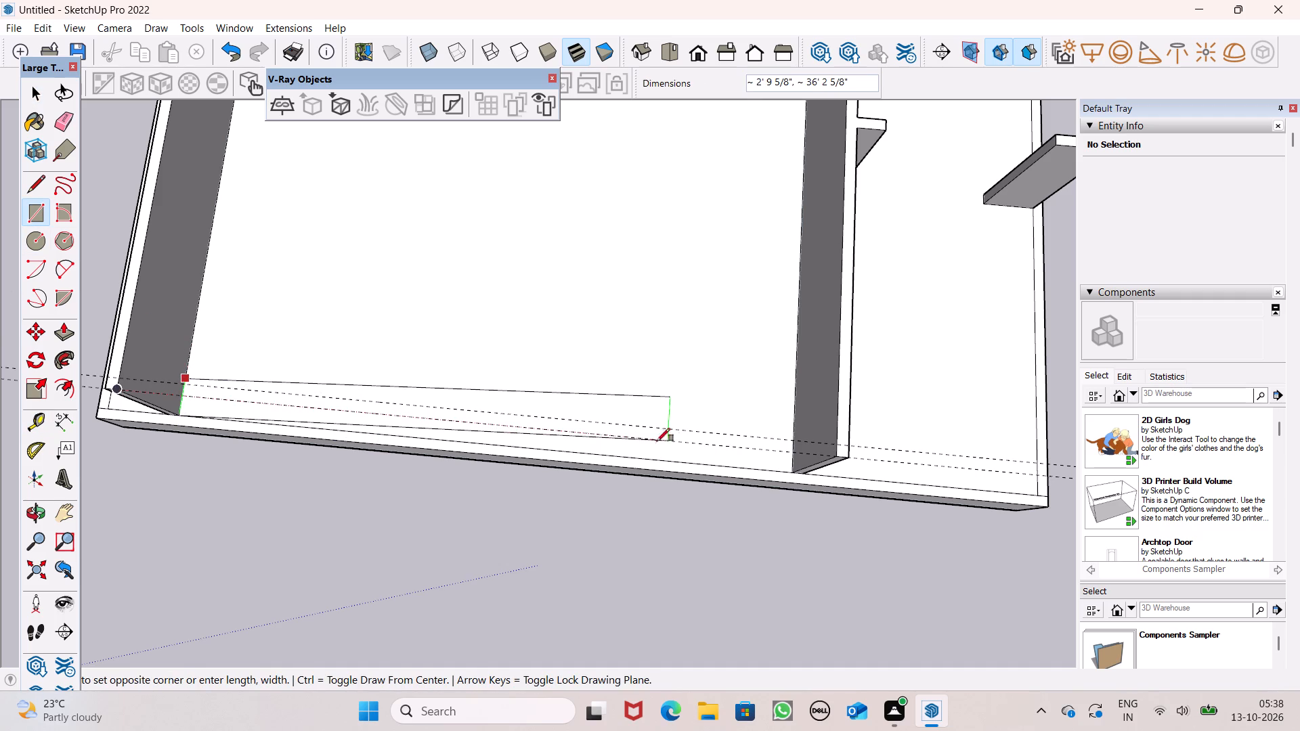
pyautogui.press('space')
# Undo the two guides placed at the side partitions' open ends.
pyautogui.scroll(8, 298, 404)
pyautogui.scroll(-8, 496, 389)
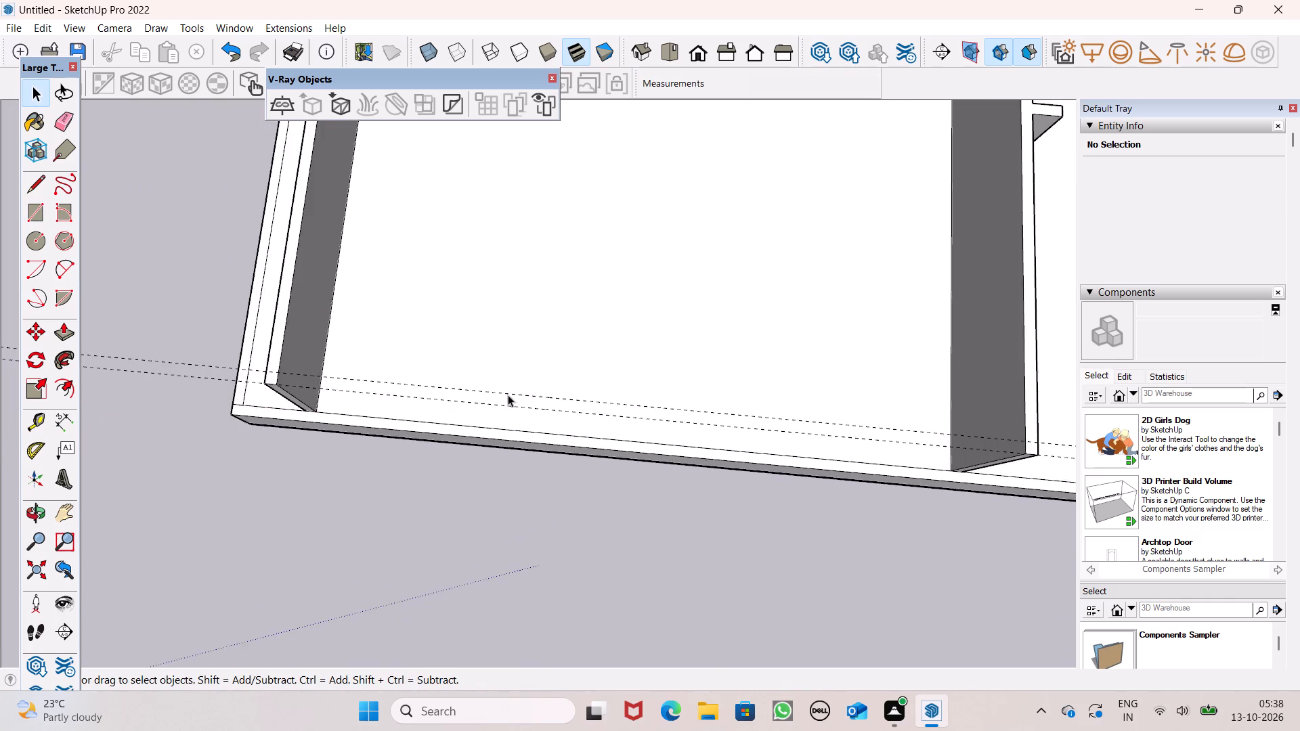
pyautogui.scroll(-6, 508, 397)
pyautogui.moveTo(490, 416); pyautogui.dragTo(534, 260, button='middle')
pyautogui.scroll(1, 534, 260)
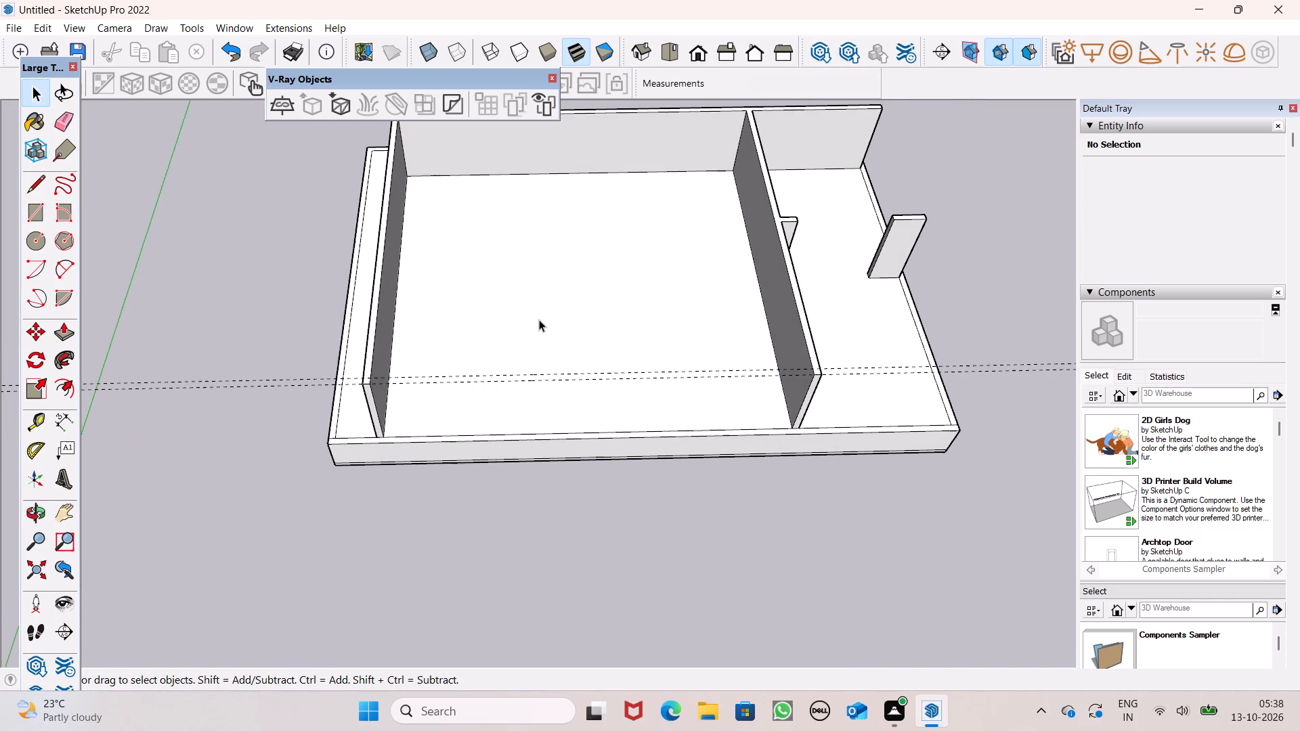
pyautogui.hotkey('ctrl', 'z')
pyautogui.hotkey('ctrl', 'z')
# Place a guide on the floor about 1' 8" inside the slab's front inner edge line, plus a second guide 9" further in.
pyautogui.moveTo(569, 441); pyautogui.dragTo(563, 448, button='middle')
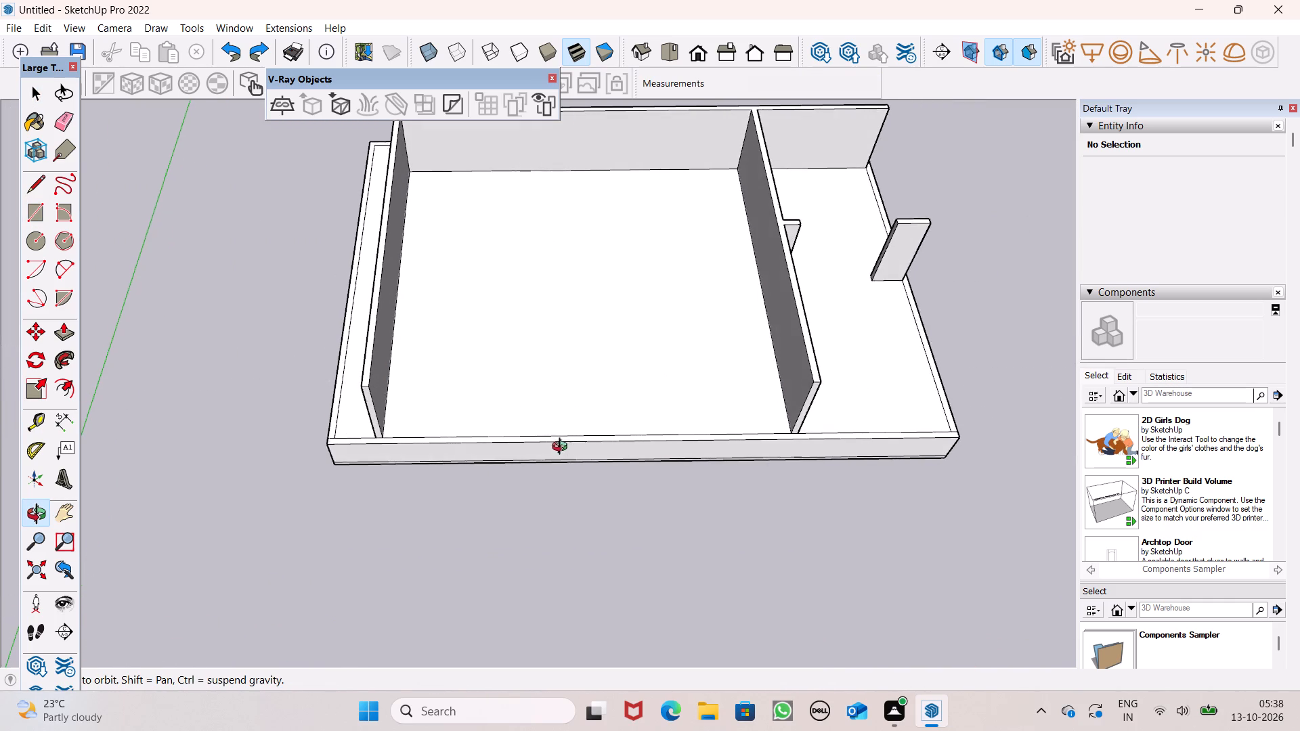
pyautogui.moveTo(563, 448); pyautogui.dragTo(560, 426, button='middle')
pyautogui.scroll(5, 553, 400)
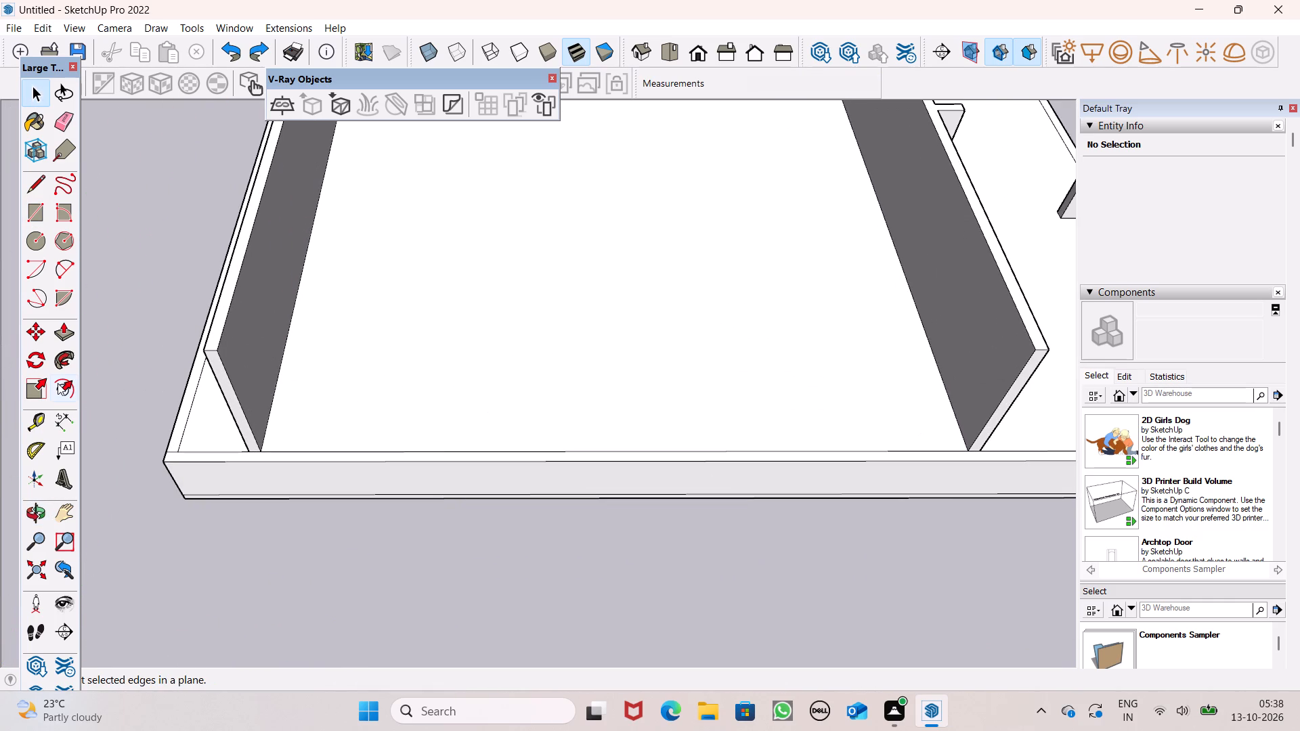
pyautogui.click(38, 418)
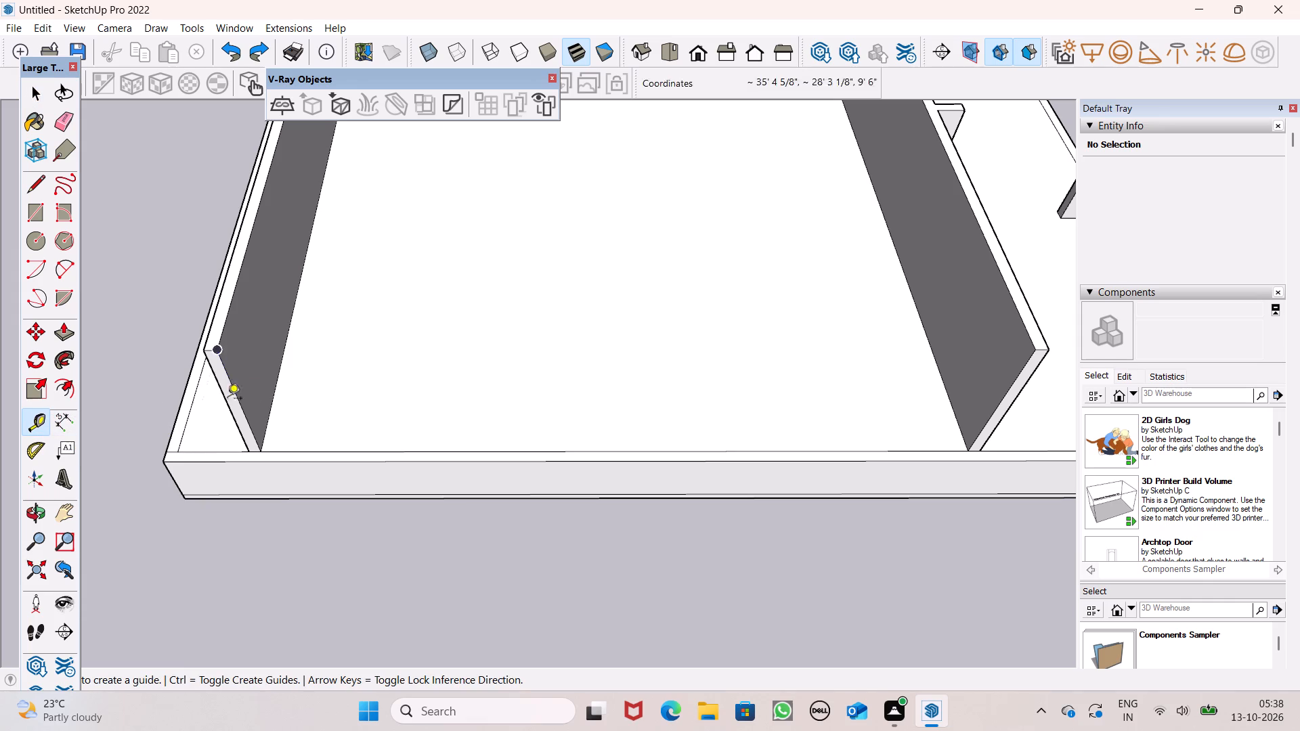
pyautogui.scroll(1, 459, 433)
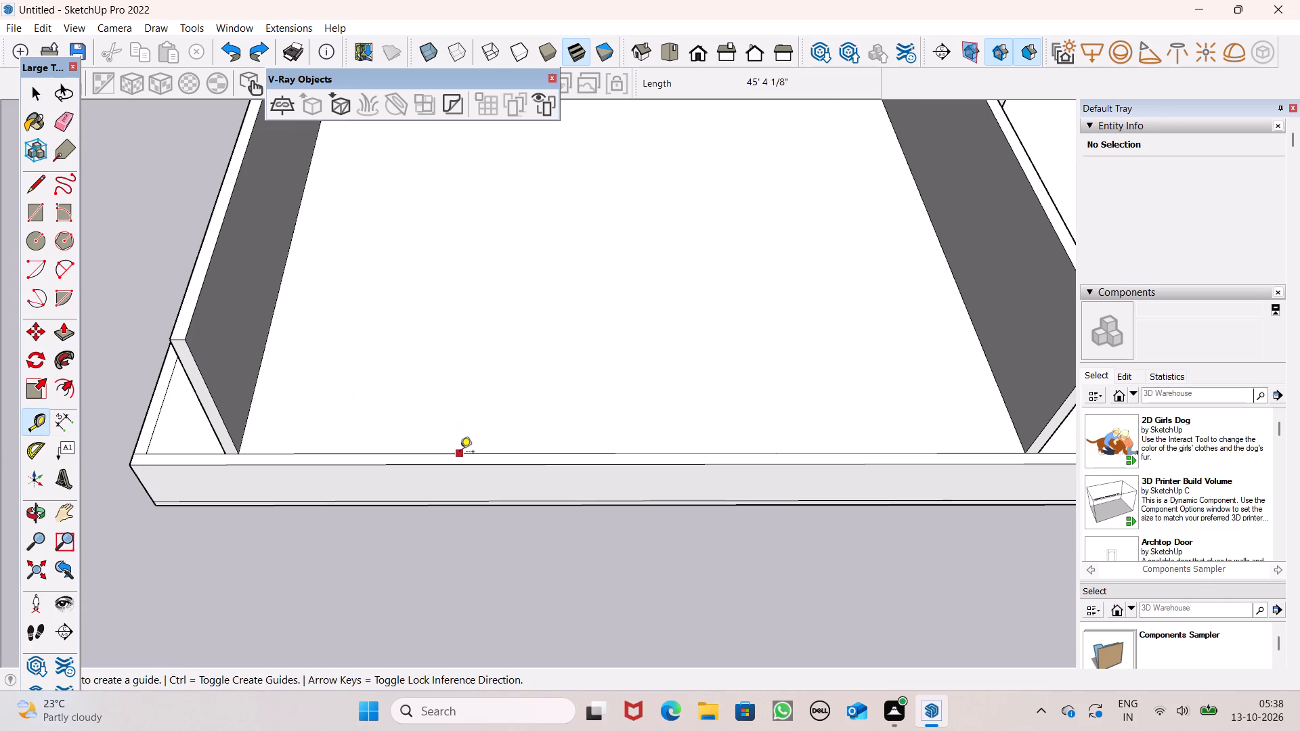
pyautogui.click(460, 453)
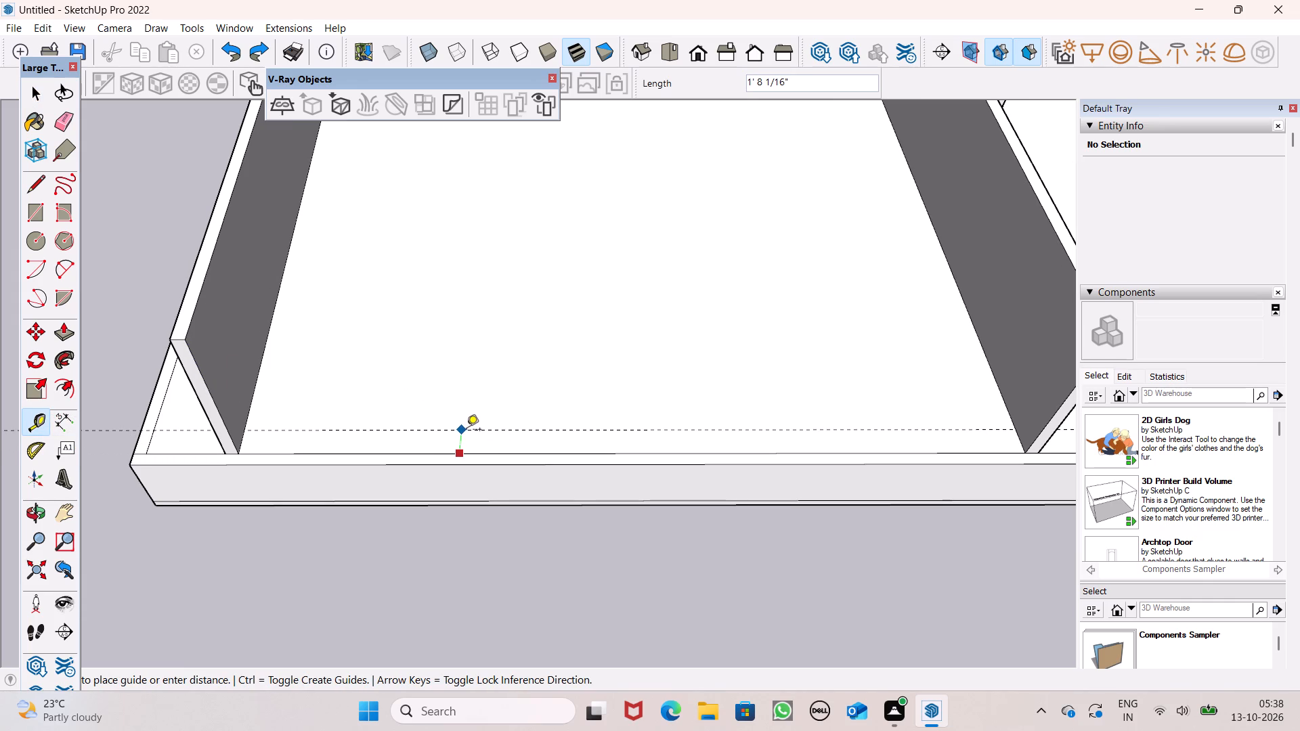
pyautogui.click(467, 430)
pyautogui.click(466, 432)
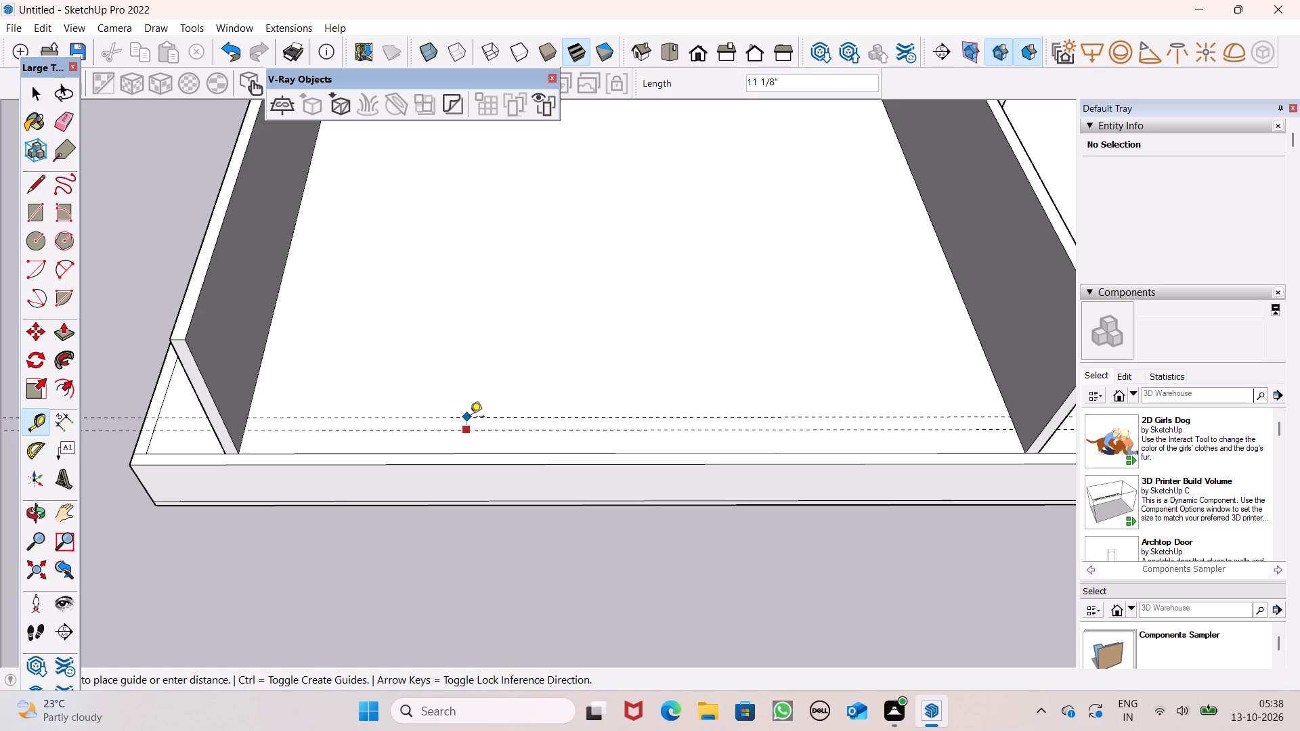
pyautogui.write('9"')
pyautogui.press('Return')
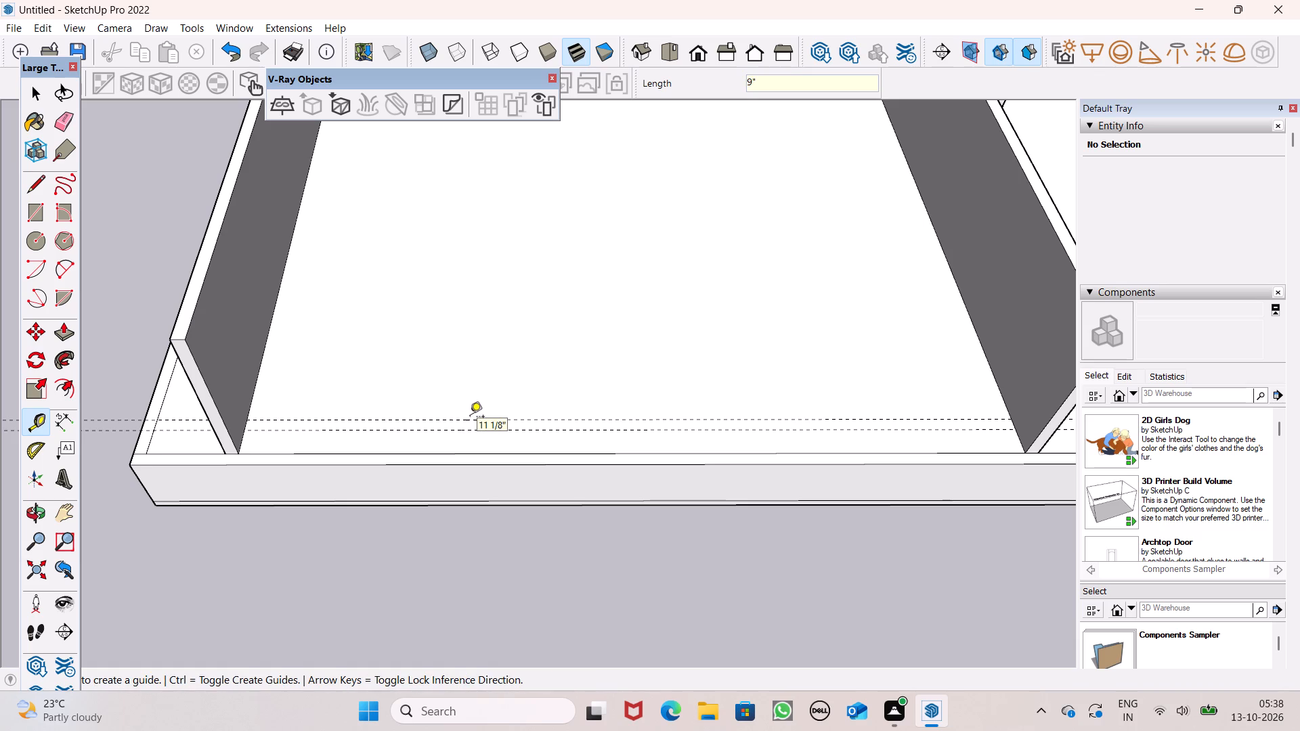
# Draw a 9" by 45' 4 1/8" rectangle between the two guides, spanning the floor from one side partition to the other.
pyautogui.click(35, 215)
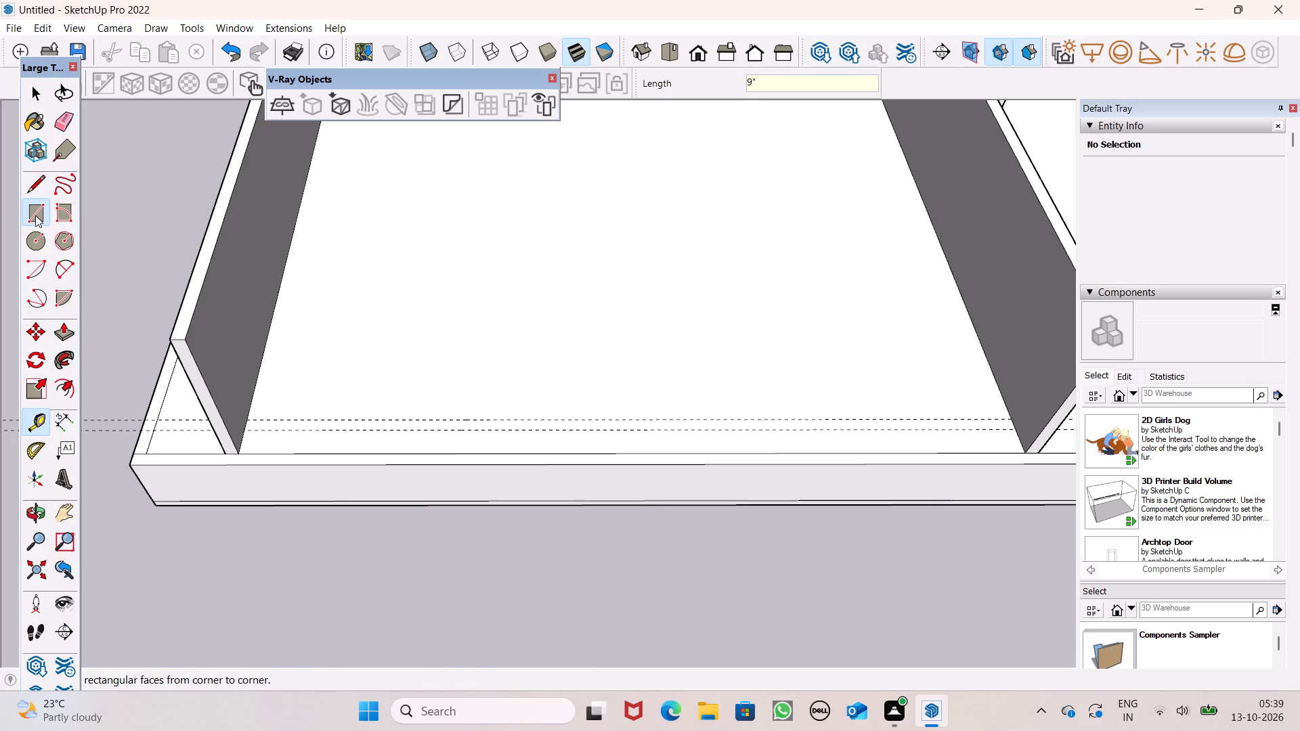
pyautogui.click(245, 418)
pyautogui.scroll(-4, 372, 446)
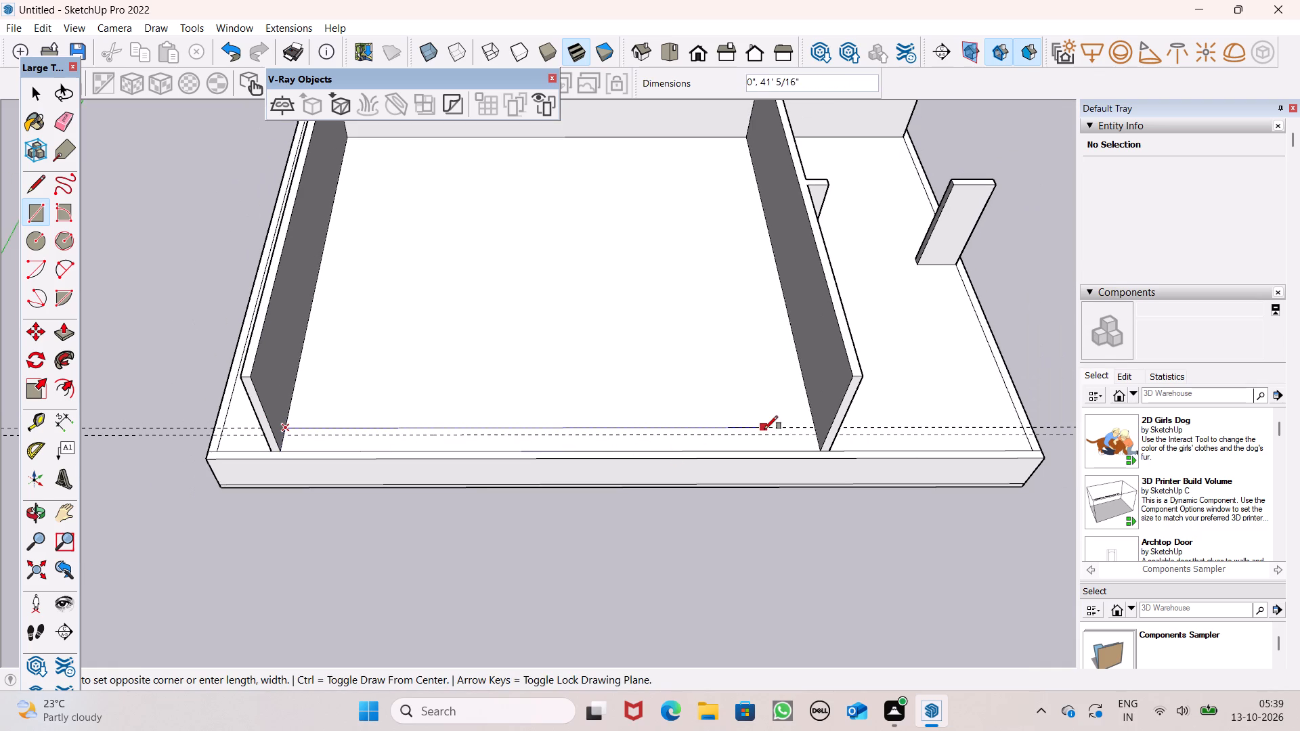
pyautogui.scroll(7, 795, 431)
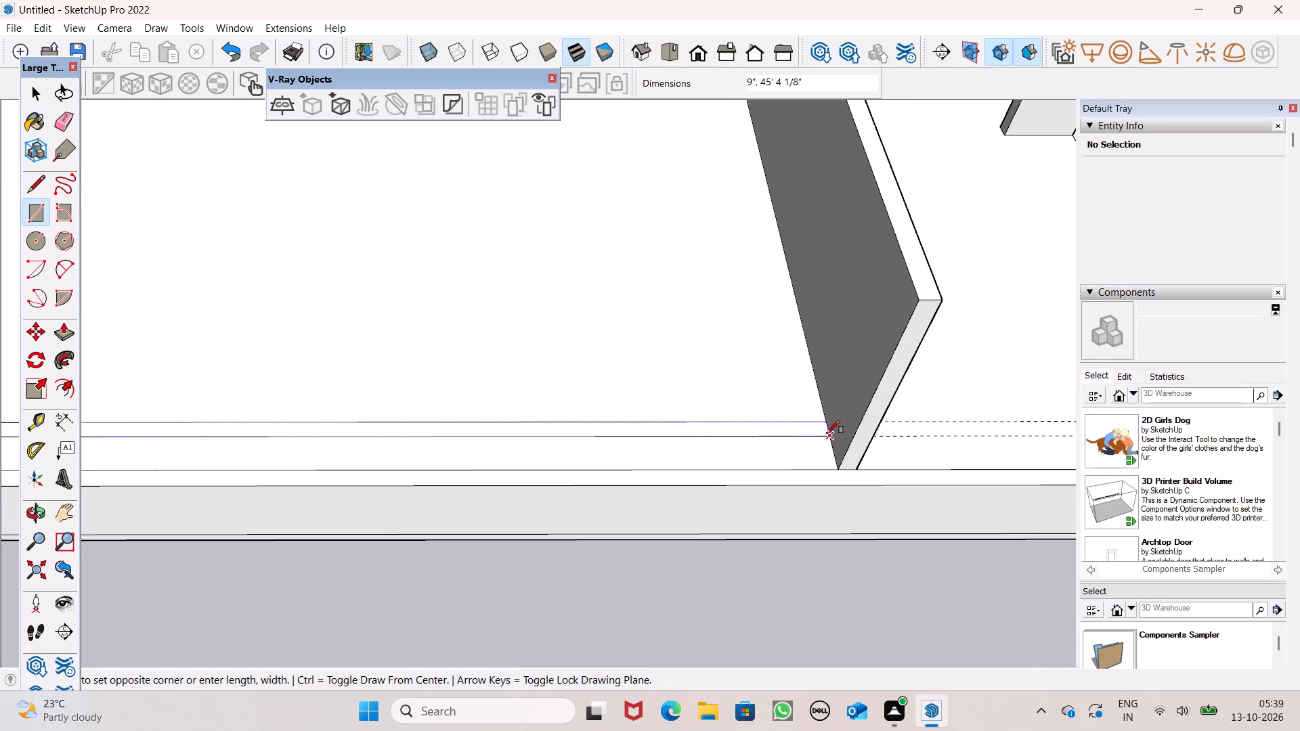
pyautogui.click(827, 433)
pyautogui.scroll(-7, 791, 338)
pyautogui.scroll(-5, 827, 295)
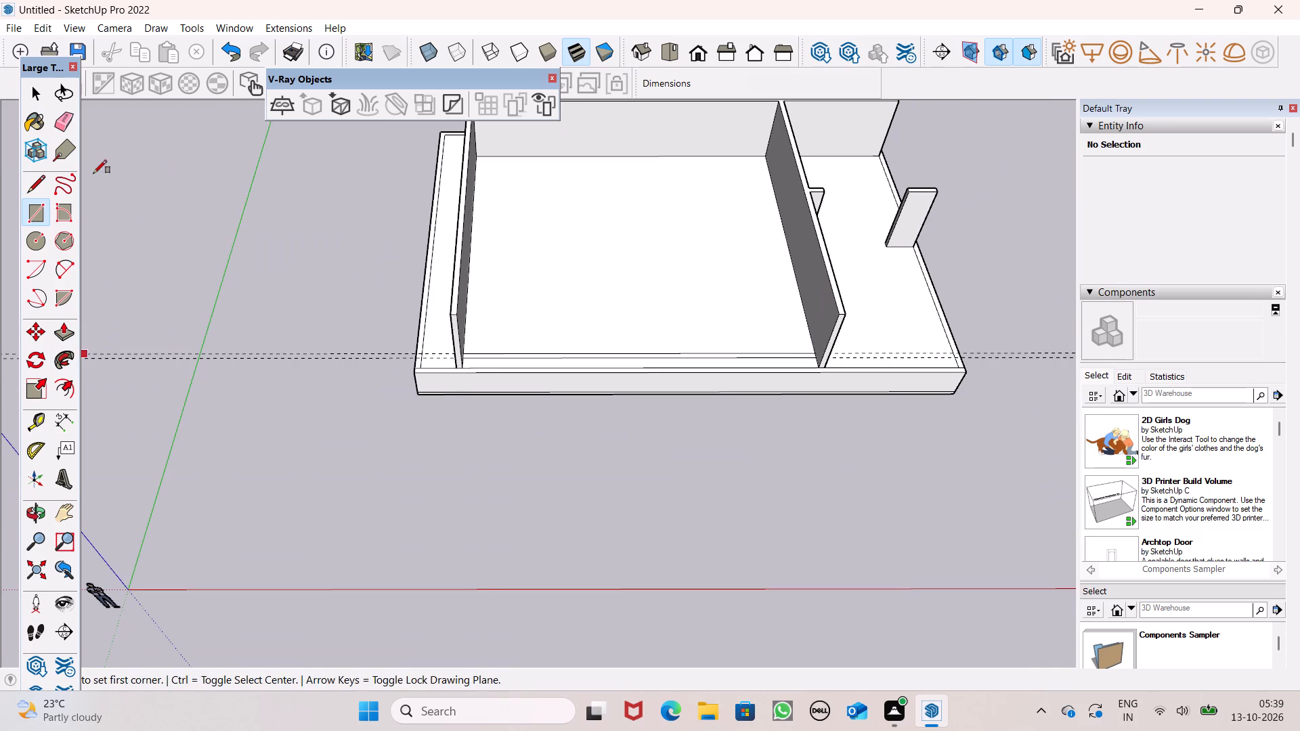
# Erase the two guides running along the new front wall strip.
pyautogui.click(68, 114)
pyautogui.moveTo(255, 370); pyautogui.dragTo(263, 395)
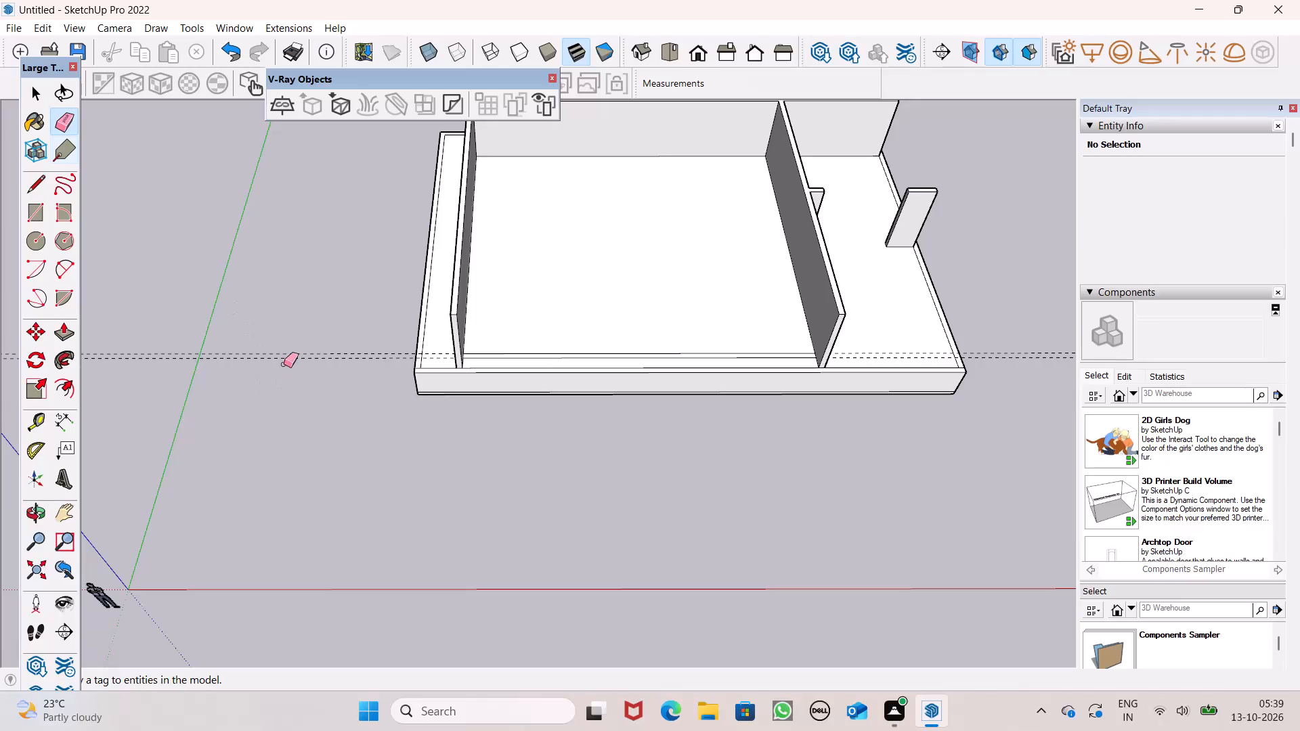
pyautogui.moveTo(287, 363); pyautogui.dragTo(291, 370)
pyautogui.moveTo(309, 334); pyautogui.dragTo(311, 363)
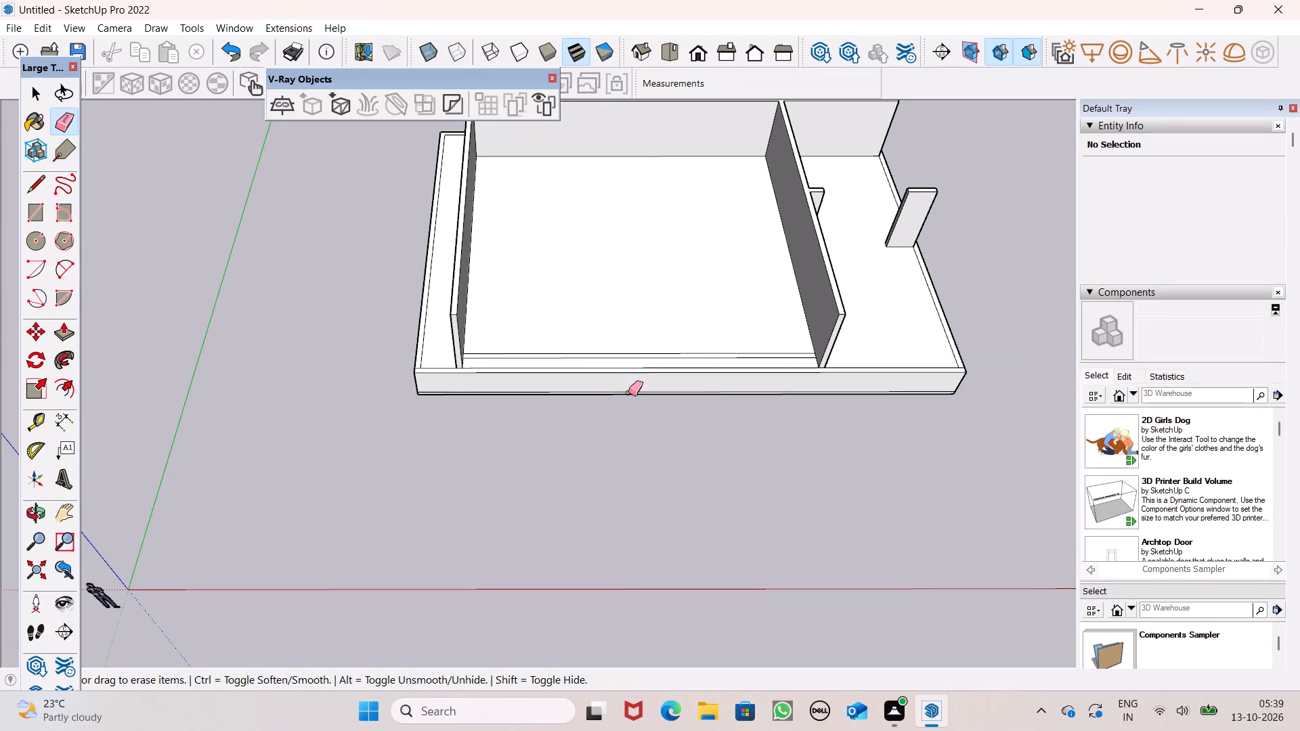
pyautogui.press('space')
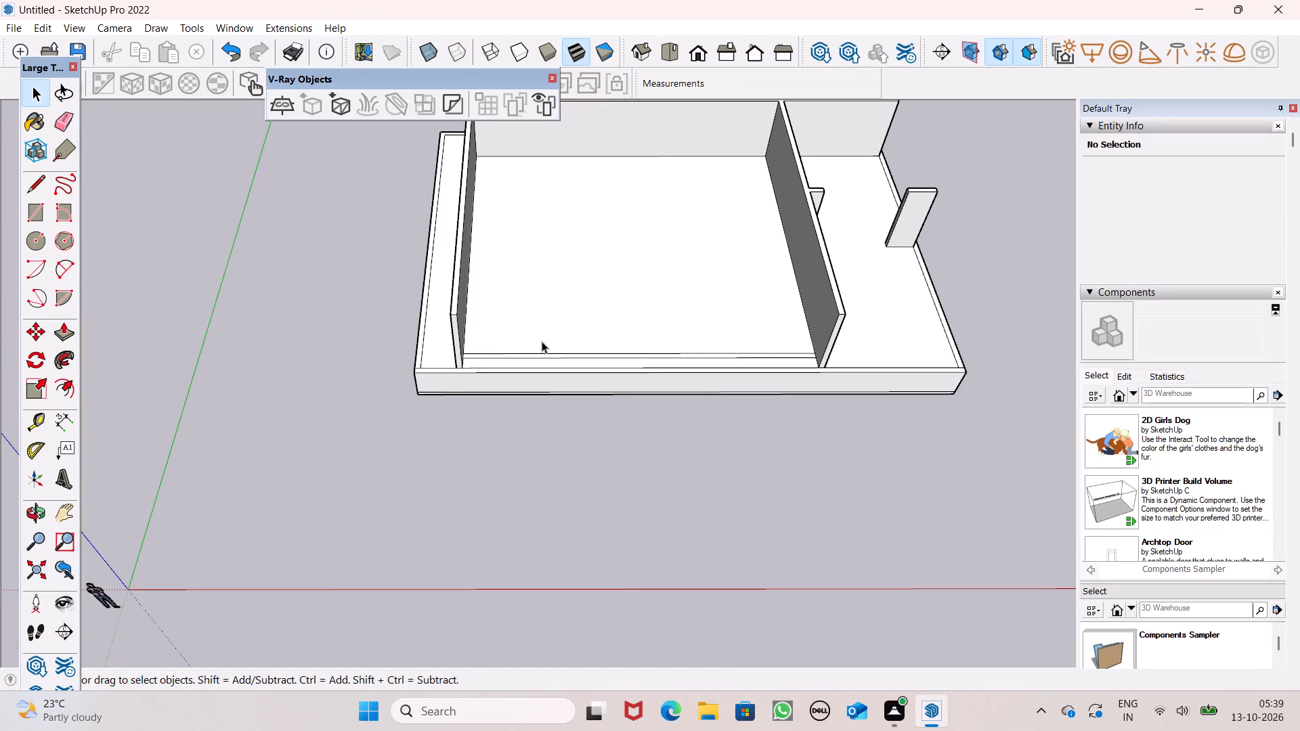
# Push/Pull the 9" front wall strip up to the top corner of the side partition.
pyautogui.scroll(6, 635, 324)
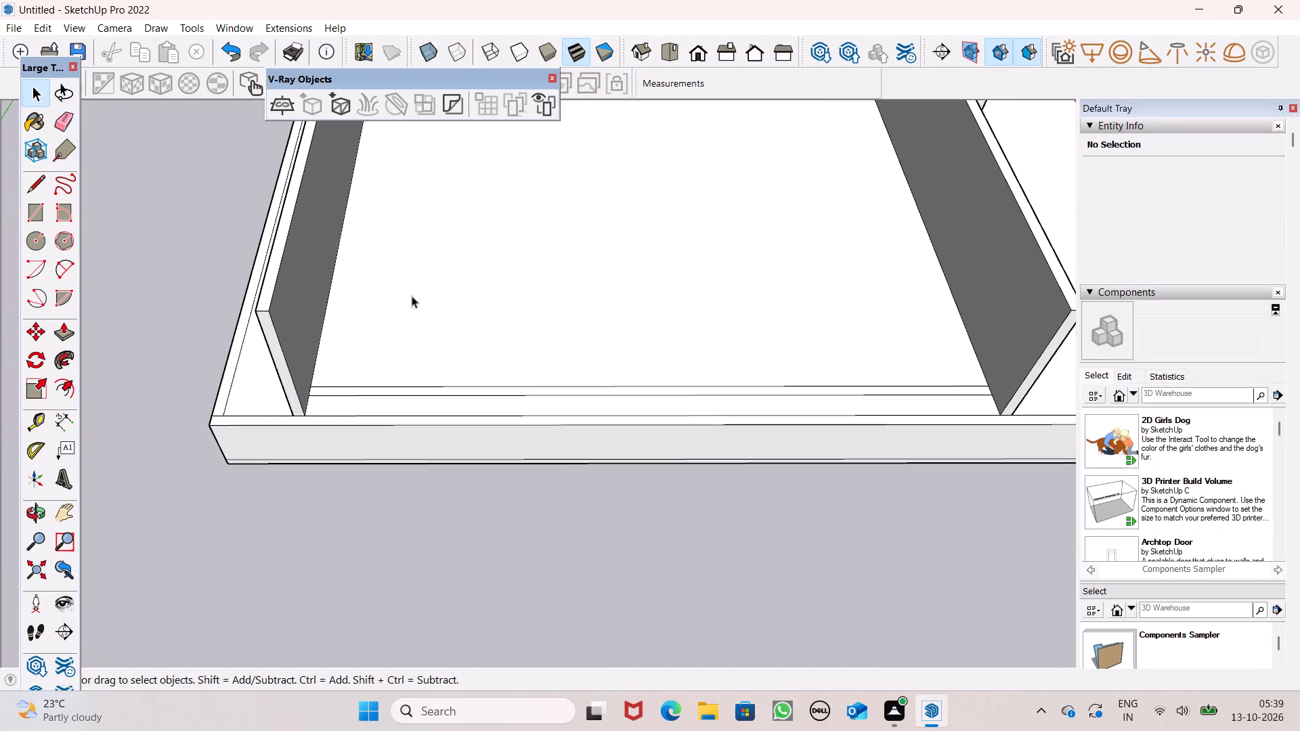
pyautogui.scroll(-1, 329, 301)
pyautogui.scroll(1, 383, 228)
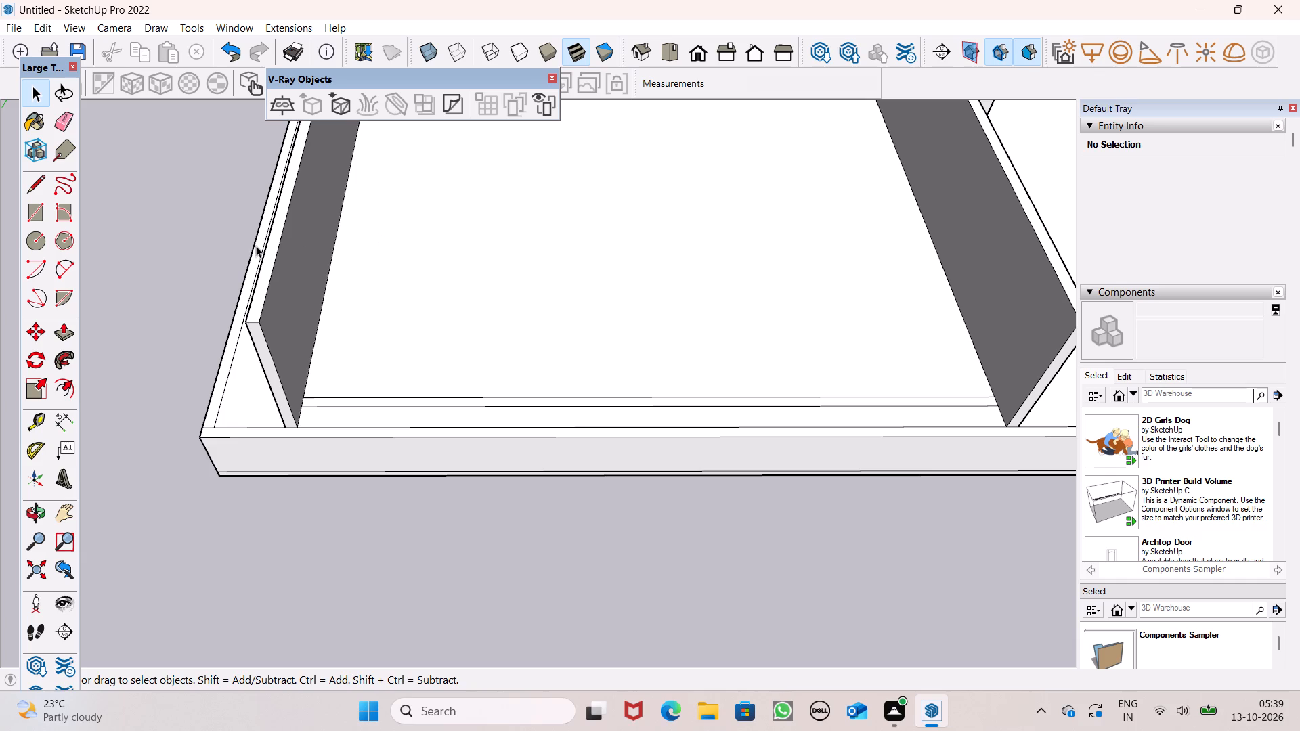
pyautogui.click(66, 331)
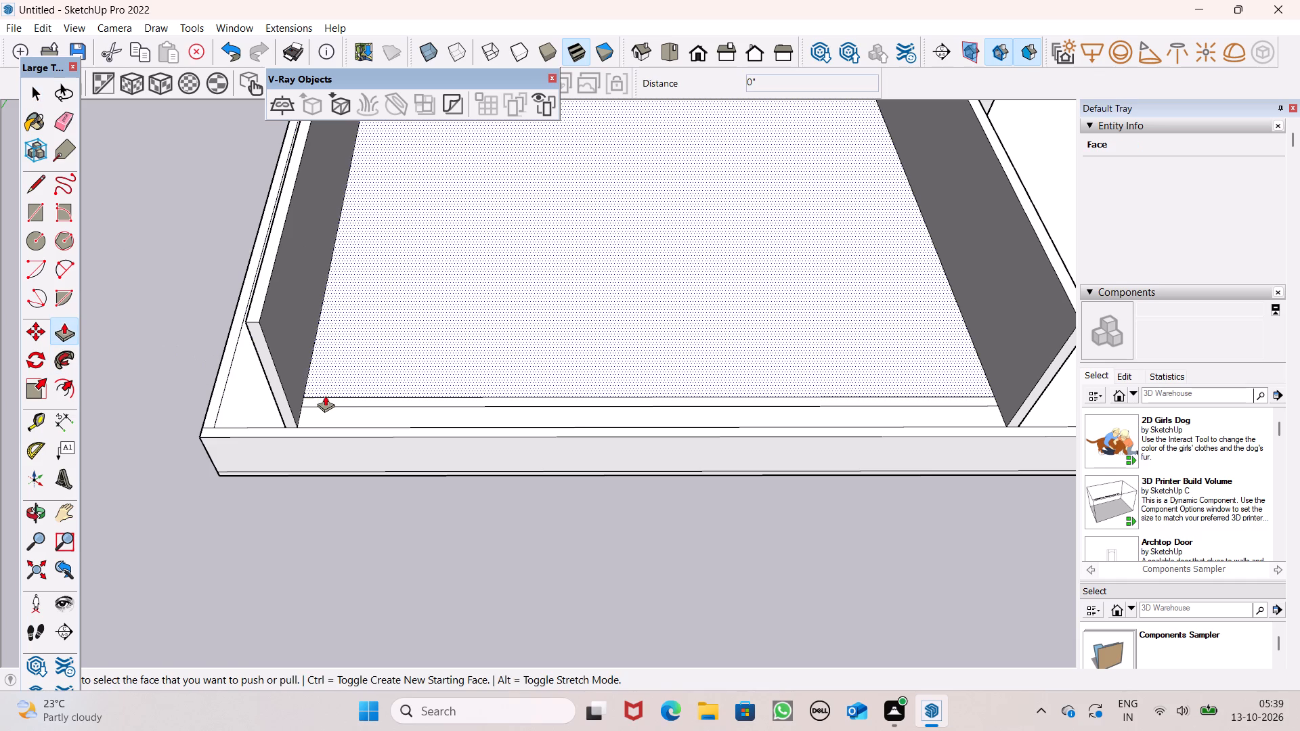
pyautogui.moveTo(323, 398); pyautogui.dragTo(267, 324)
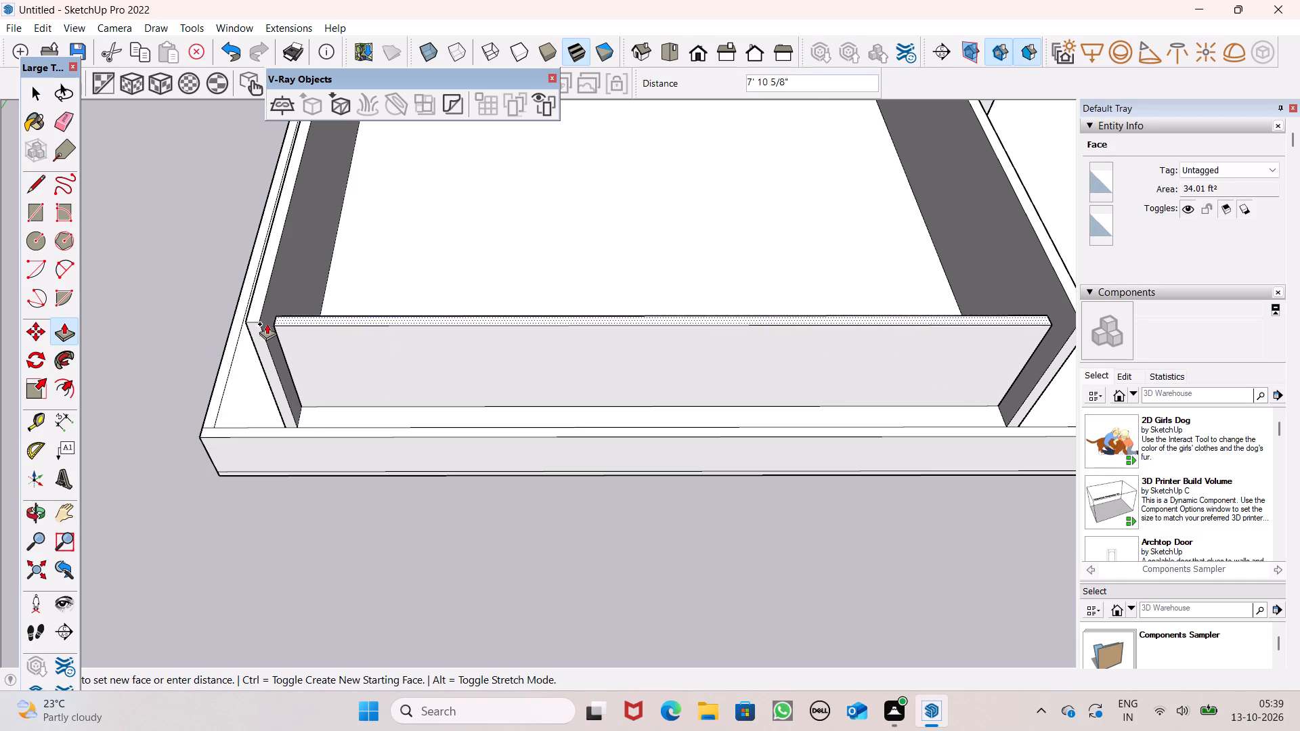
pyautogui.moveTo(267, 324); pyautogui.dragTo(265, 324)
pyautogui.click(263, 324)
pyautogui.press('space')
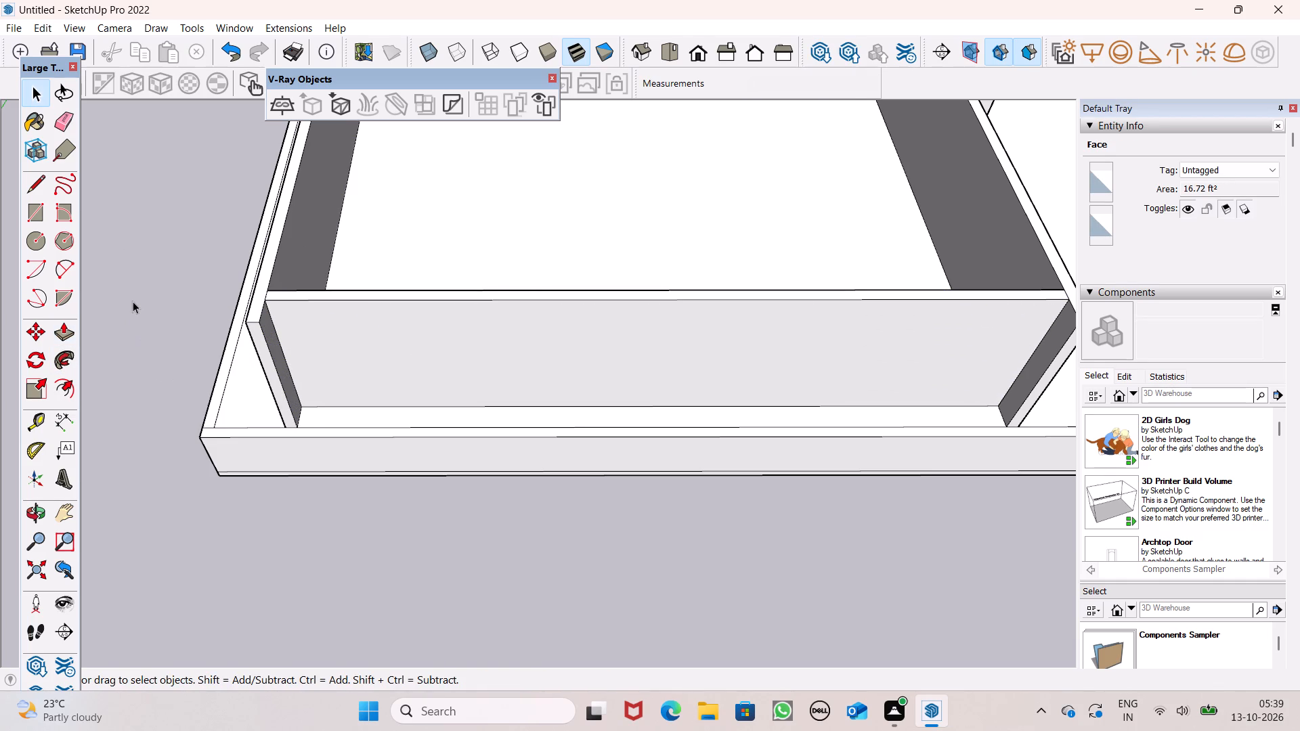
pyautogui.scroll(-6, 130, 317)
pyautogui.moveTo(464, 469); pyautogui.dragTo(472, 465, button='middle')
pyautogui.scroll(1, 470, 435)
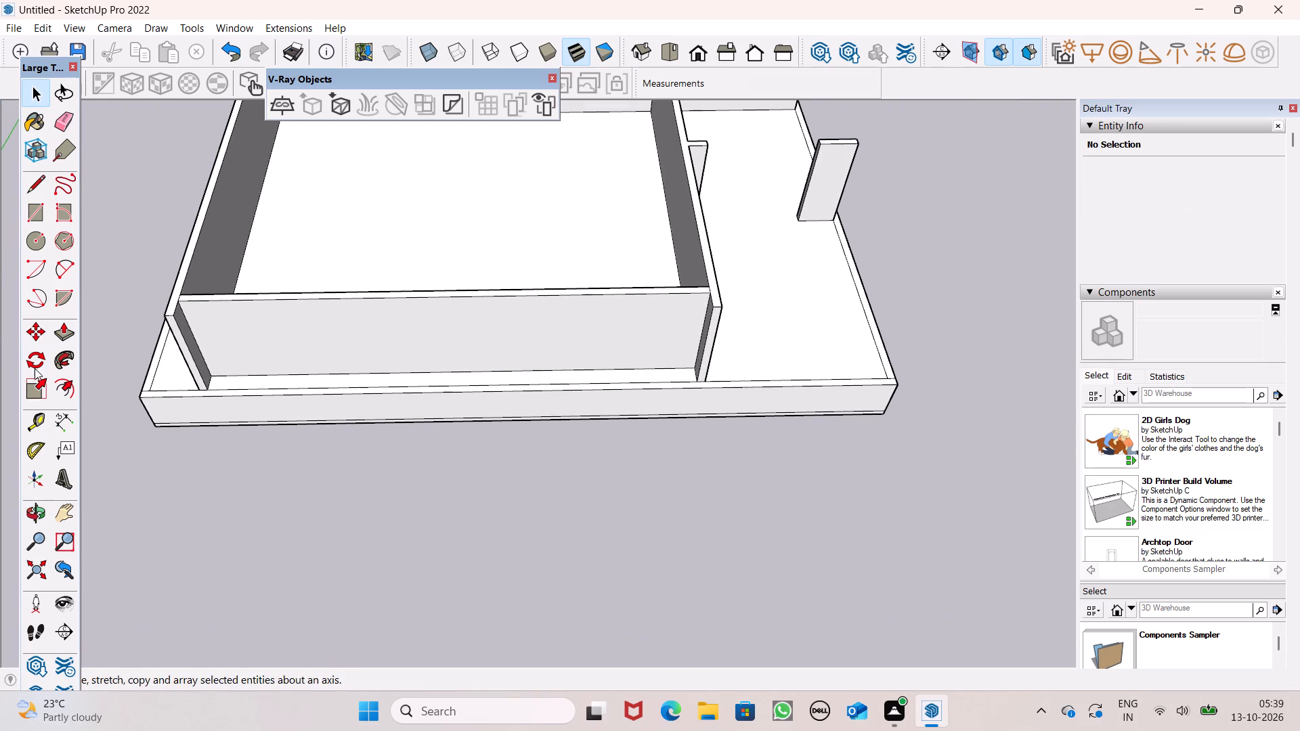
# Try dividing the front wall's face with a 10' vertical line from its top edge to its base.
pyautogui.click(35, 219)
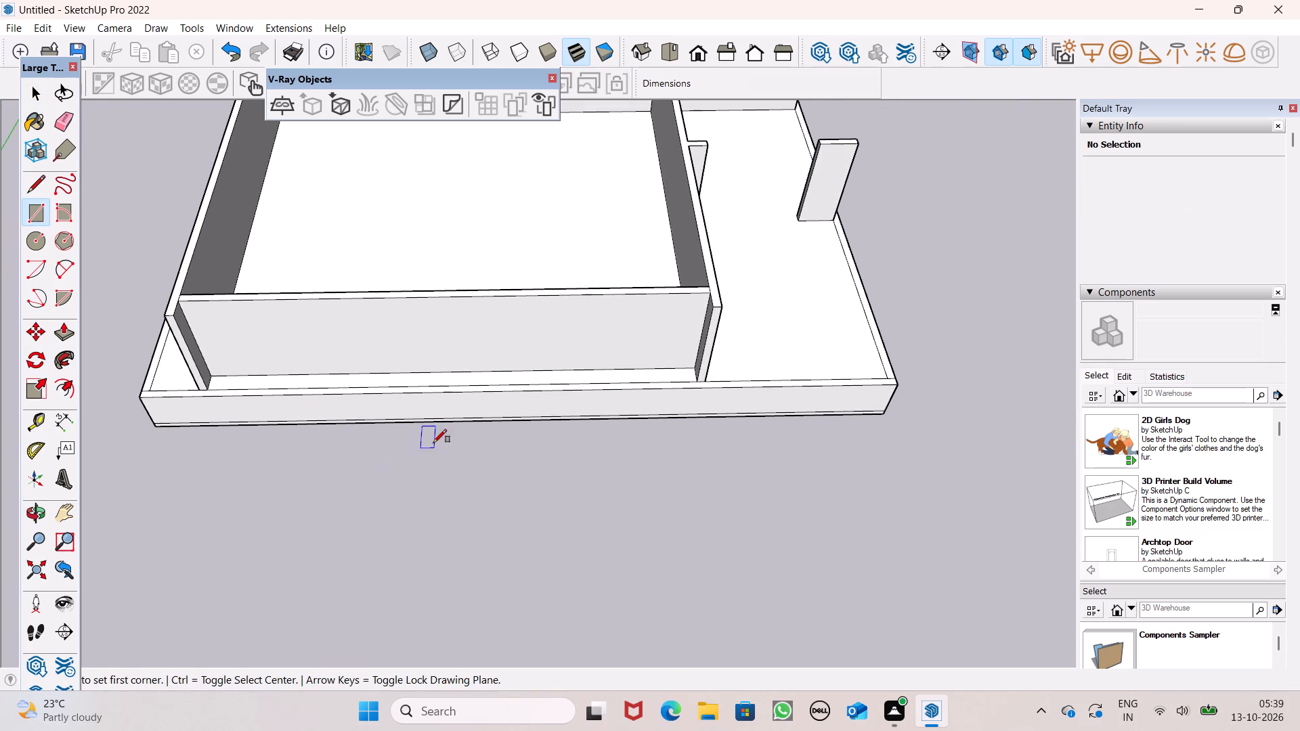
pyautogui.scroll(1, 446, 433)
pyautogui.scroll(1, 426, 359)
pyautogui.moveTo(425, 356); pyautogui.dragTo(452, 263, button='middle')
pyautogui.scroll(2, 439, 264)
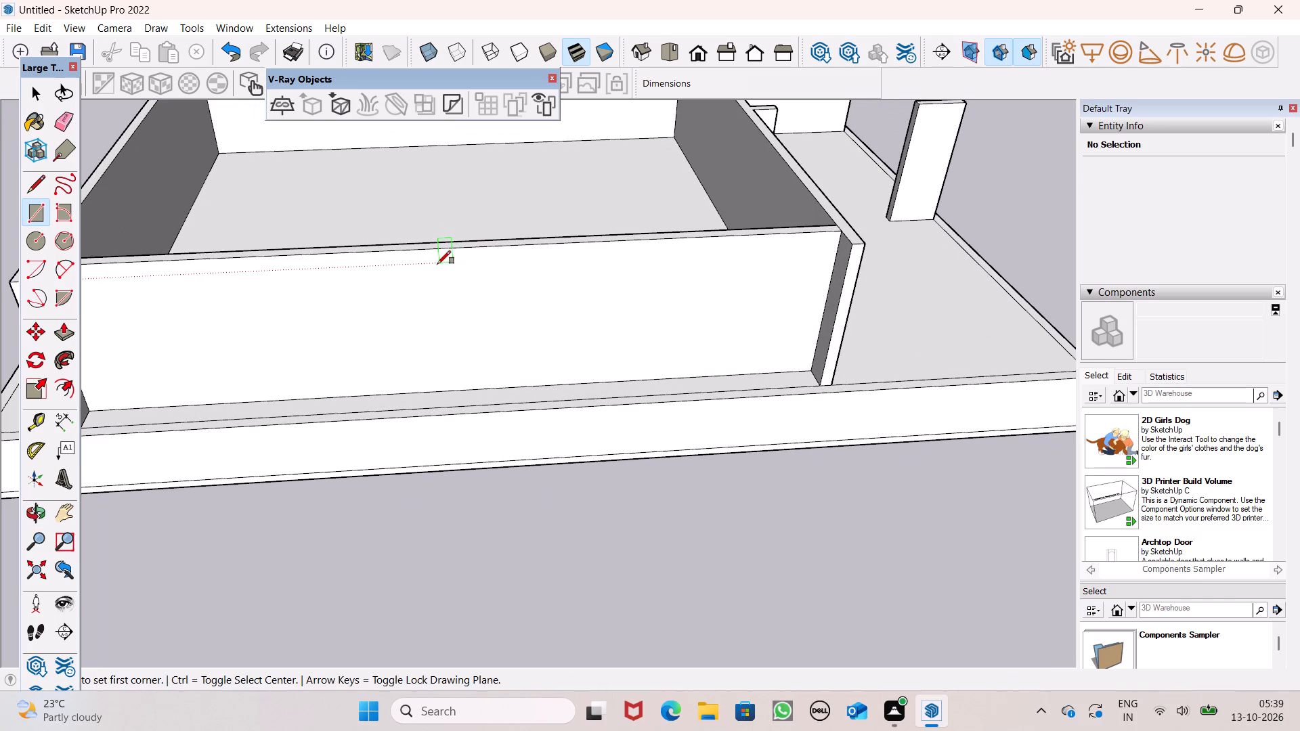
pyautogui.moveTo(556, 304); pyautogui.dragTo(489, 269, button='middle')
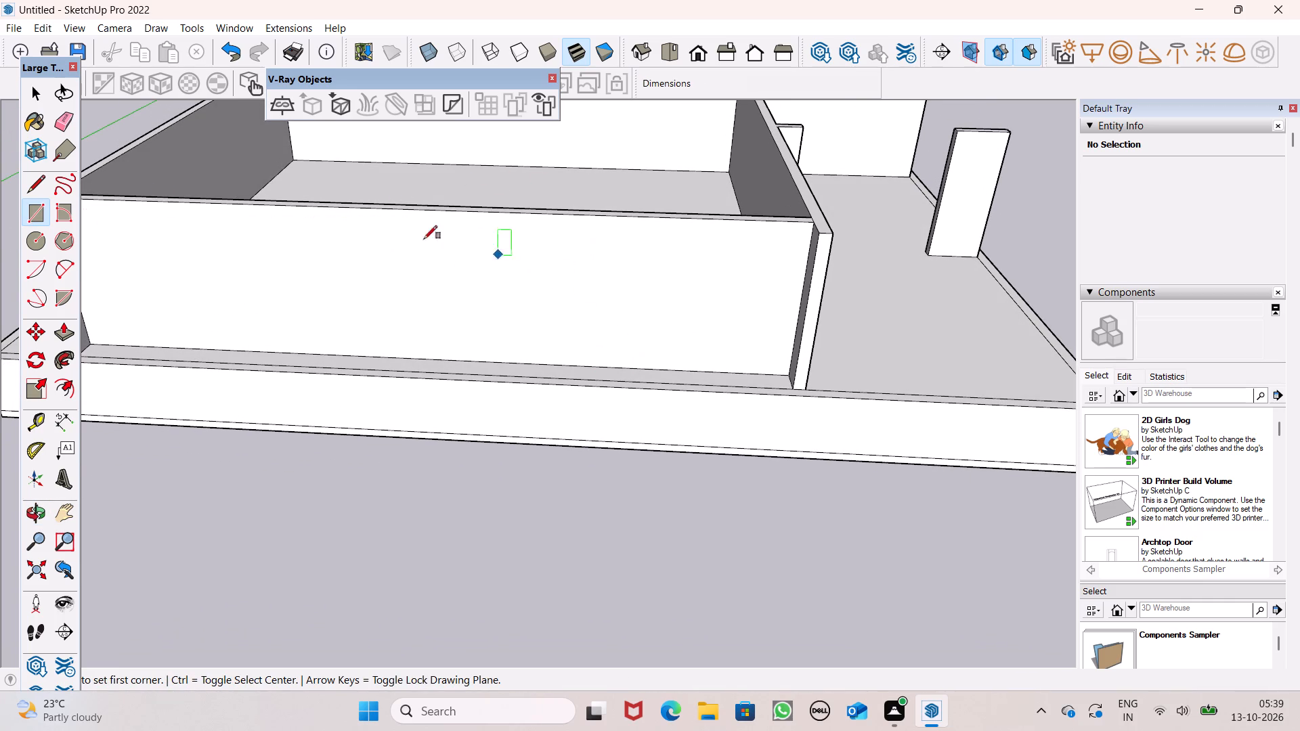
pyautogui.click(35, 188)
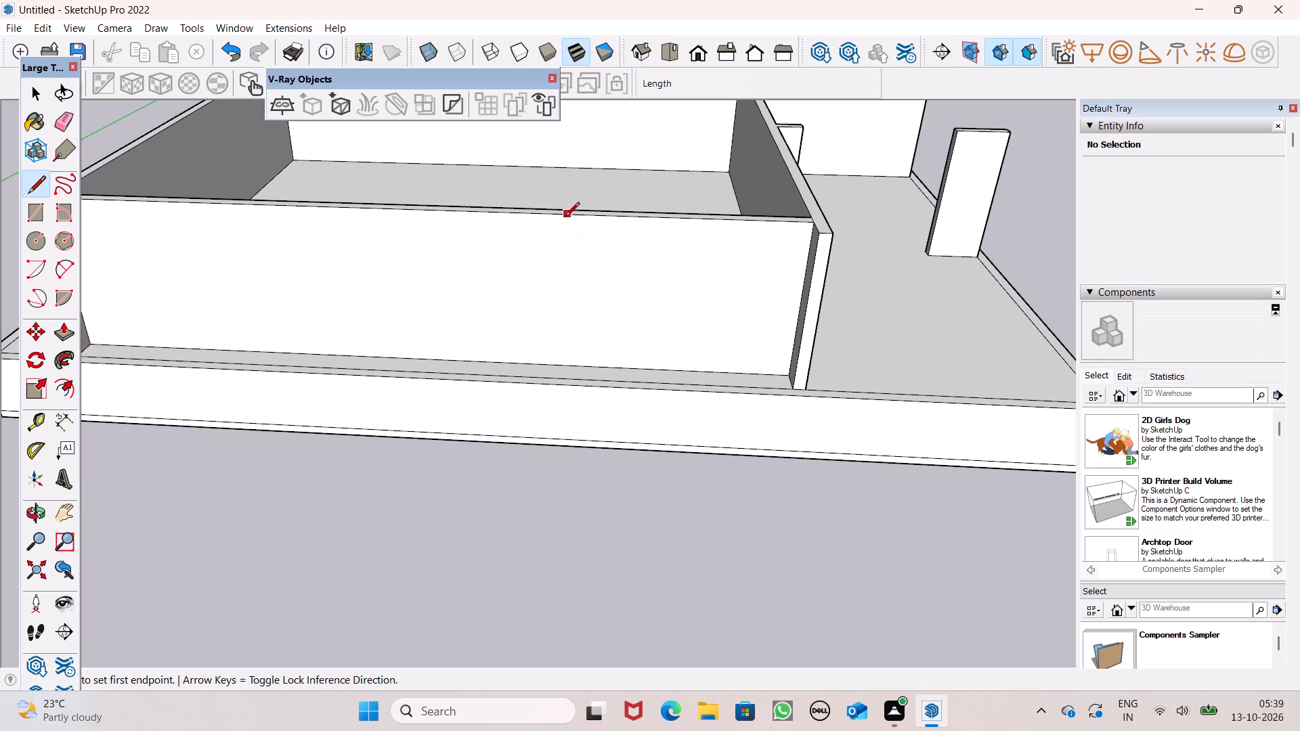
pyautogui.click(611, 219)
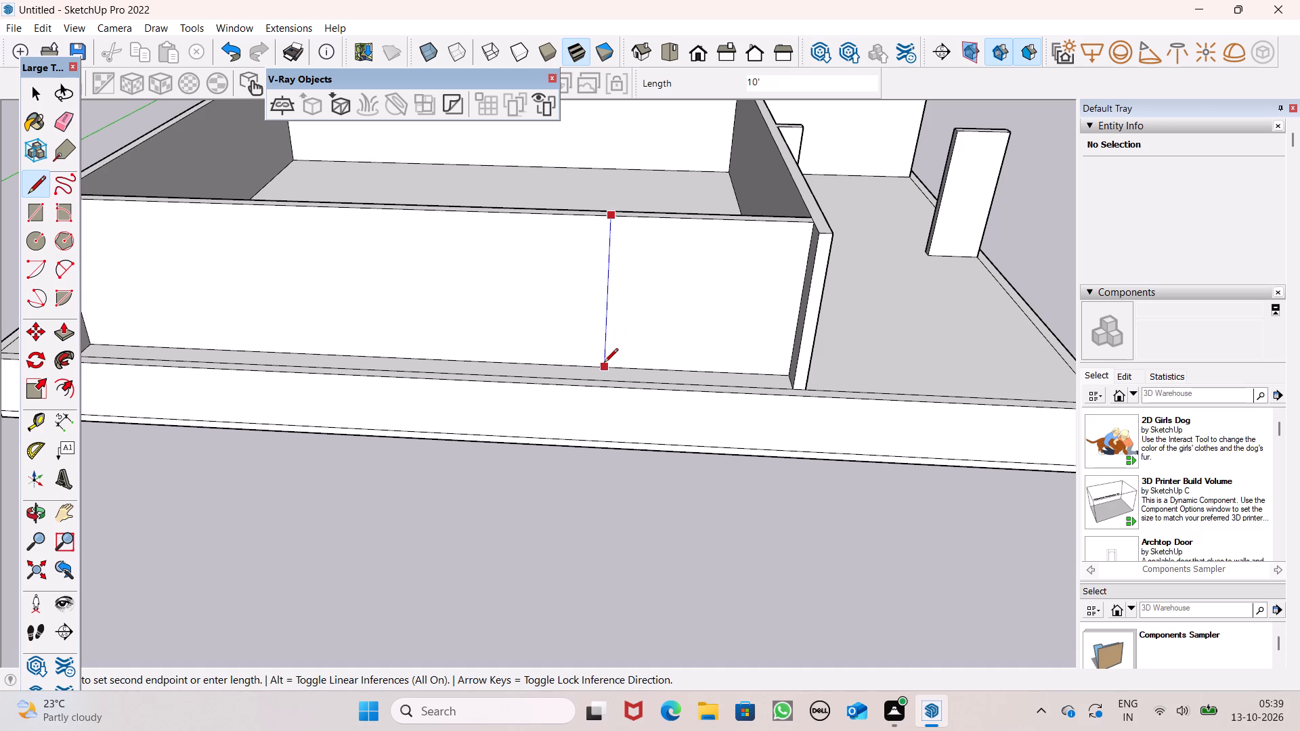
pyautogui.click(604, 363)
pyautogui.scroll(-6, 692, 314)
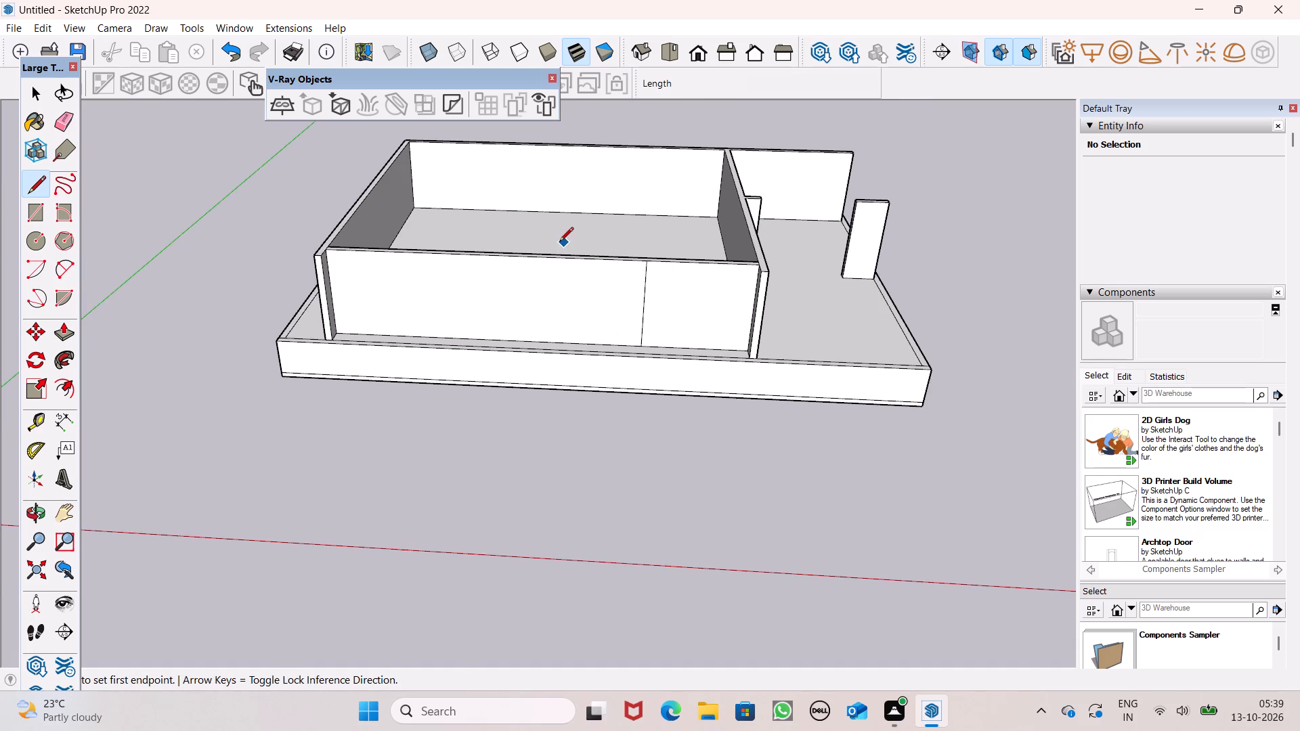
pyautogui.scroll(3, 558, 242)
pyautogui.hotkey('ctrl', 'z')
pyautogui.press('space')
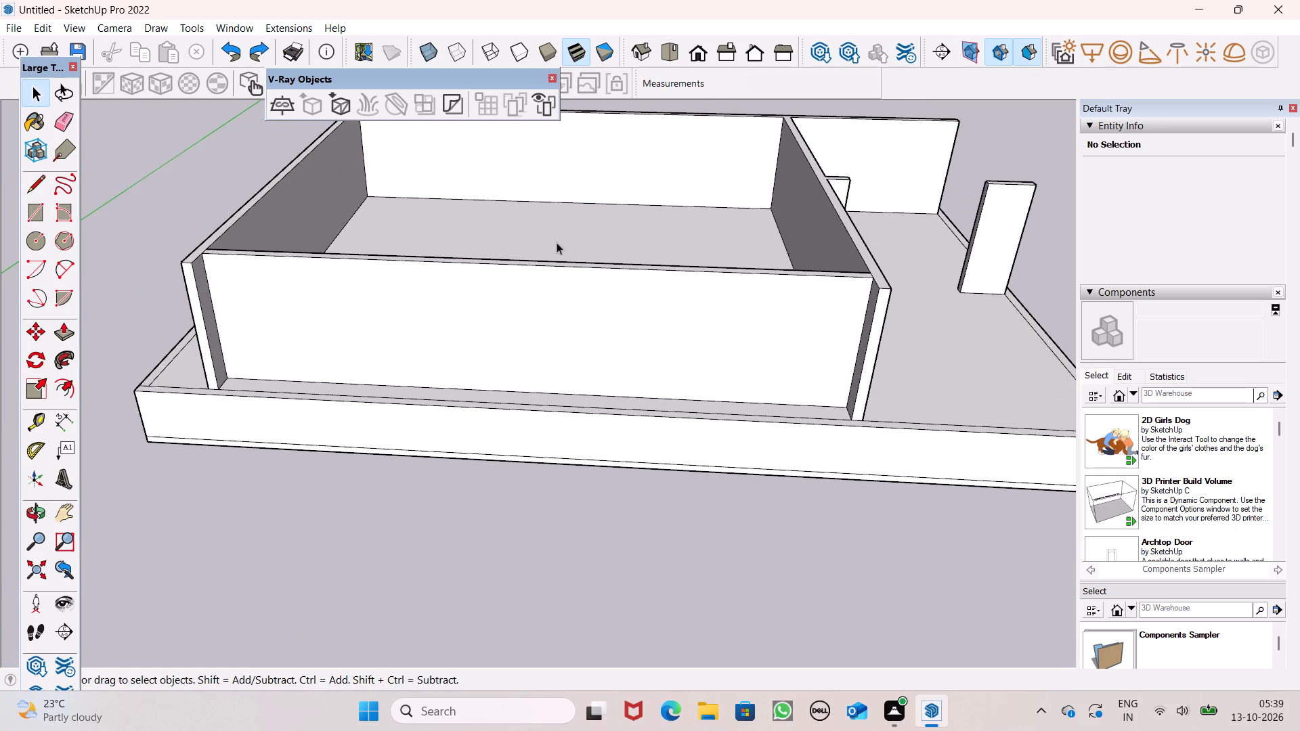
# Push/Pull the continuous top face of the side and back partitions up by 5'.
pyautogui.scroll(-5, 571, 349)
pyautogui.moveTo(586, 385); pyautogui.dragTo(598, 484, button='middle')
pyautogui.scroll(1, 594, 465)
pyautogui.scroll(2, 480, 338)
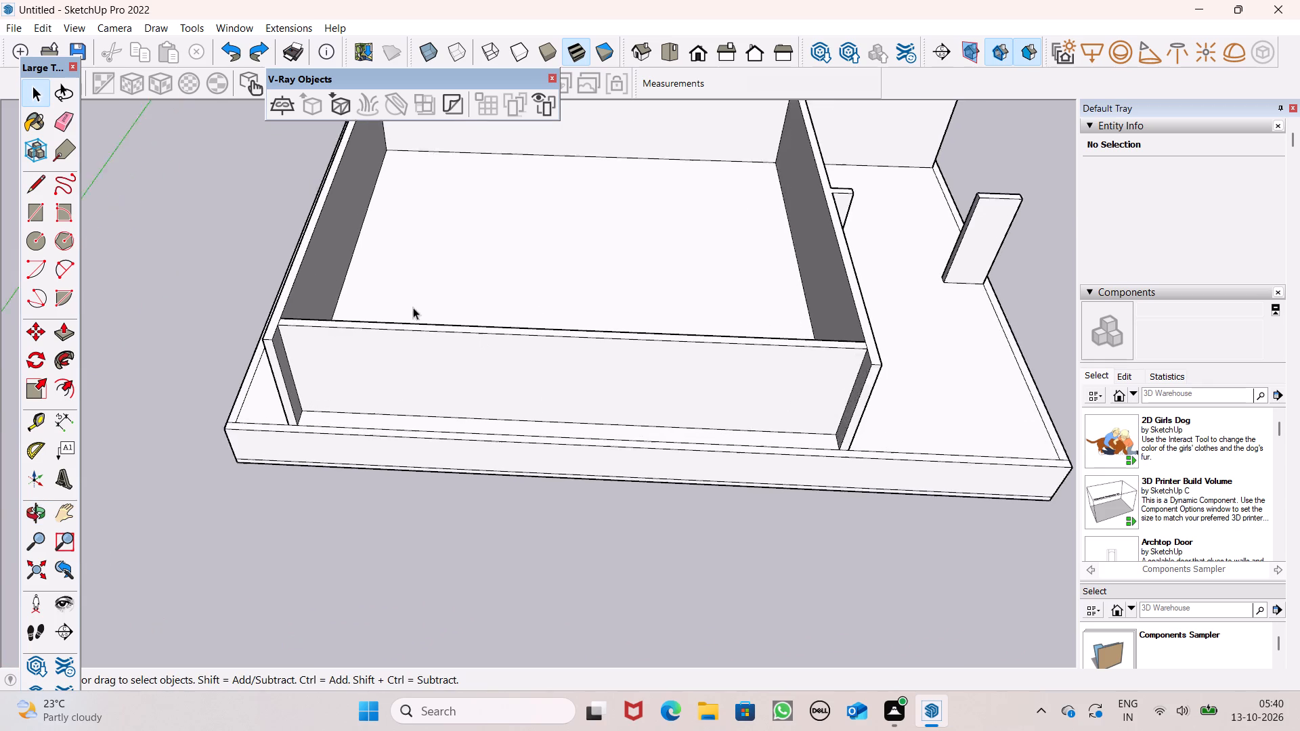
pyautogui.scroll(1, 413, 307)
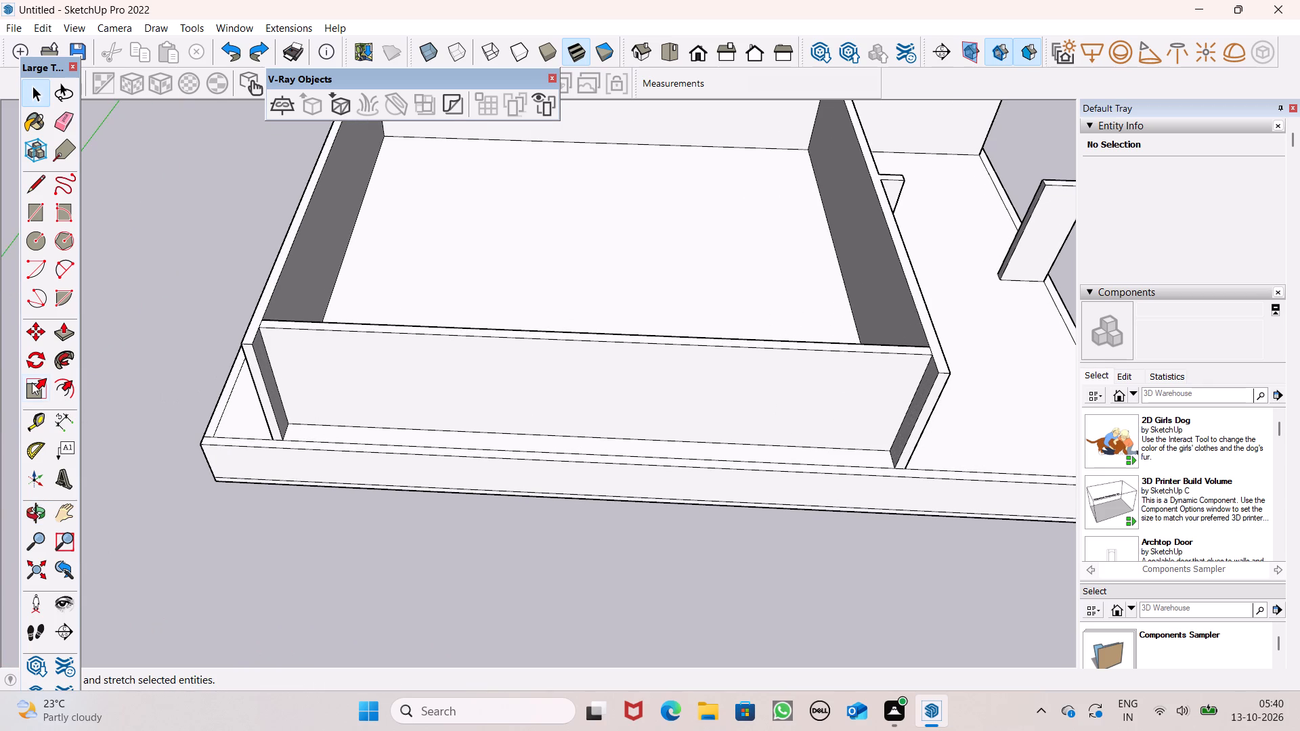
pyautogui.click(60, 335)
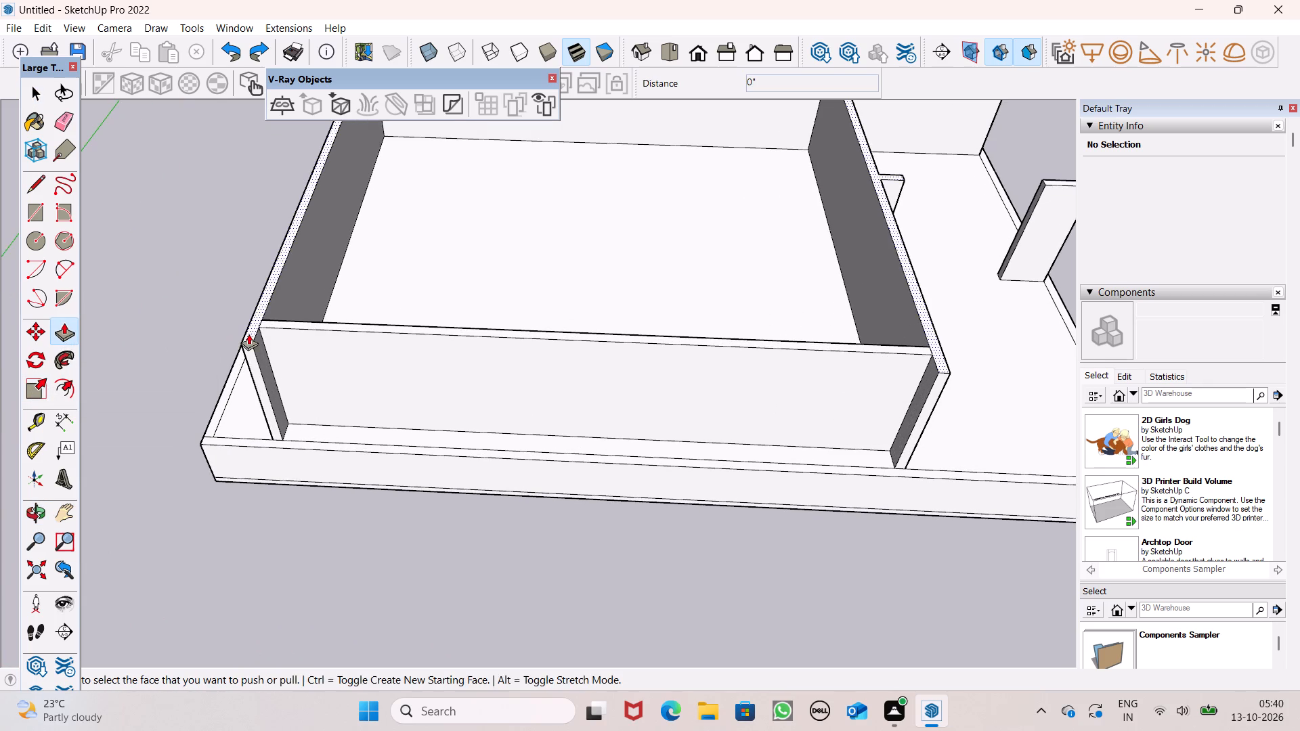
pyautogui.moveTo(251, 333); pyautogui.dragTo(232, 286)
pyautogui.write("5'")
pyautogui.press('Return')
# Push/Pull the front wall's top face up 5', level with the raised side partitions.
pyautogui.scroll(-5, 582, 321)
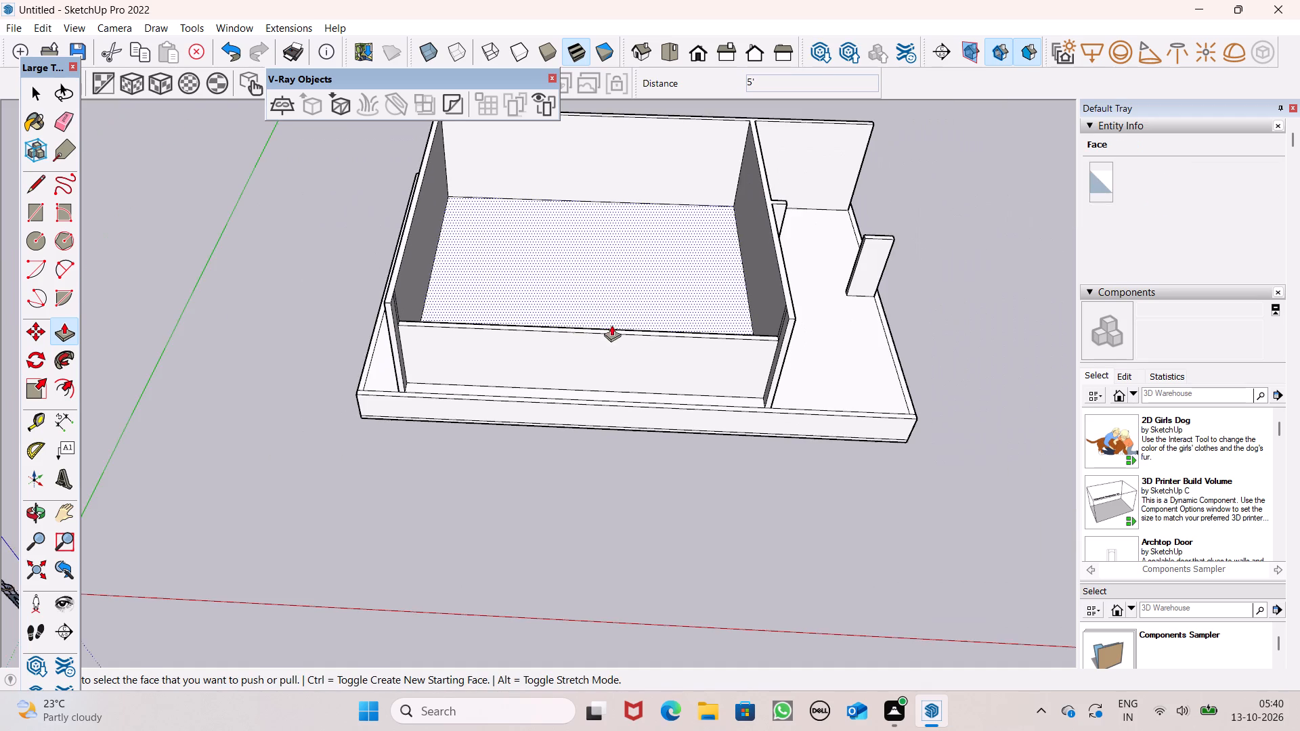
pyautogui.scroll(3, 743, 329)
pyautogui.moveTo(760, 338); pyautogui.dragTo(798, 319)
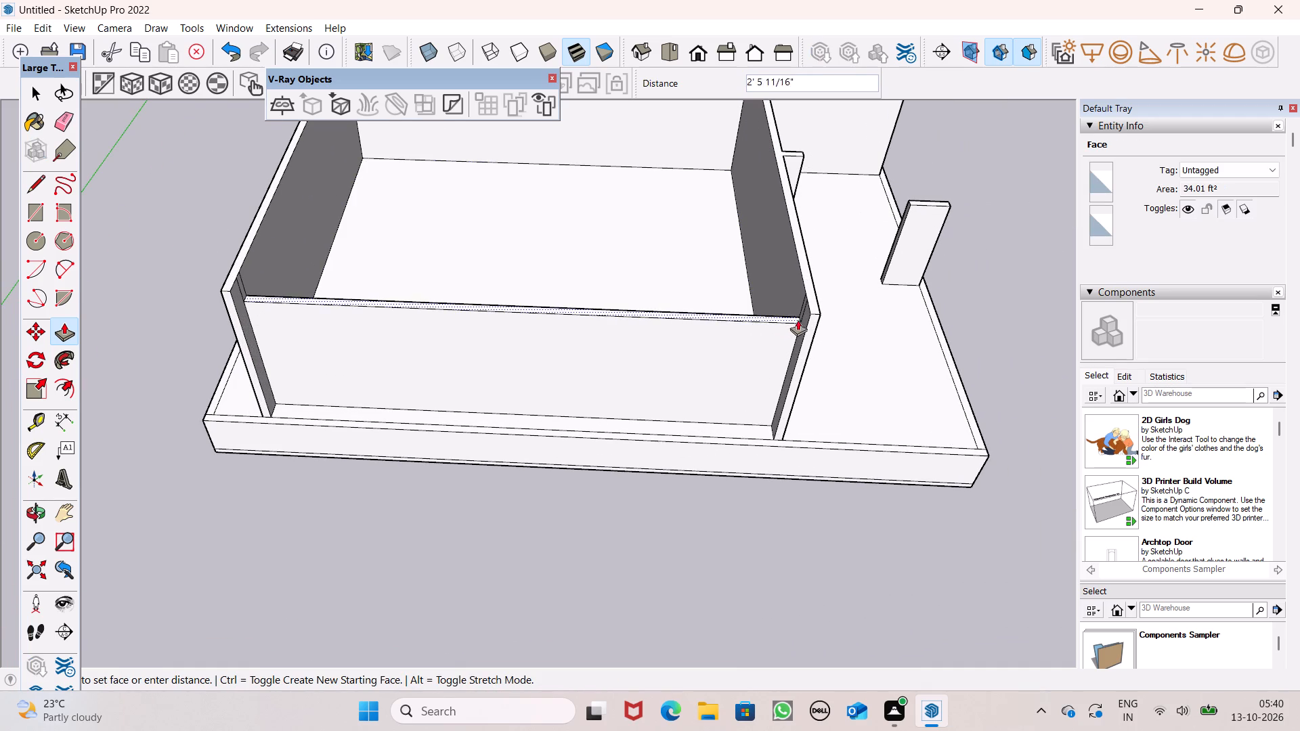
pyautogui.moveTo(798, 319); pyautogui.dragTo(815, 311)
pyautogui.scroll(-7, 685, 274)
# Push/Pull the freestanding wall segment at the slab's open side up to the top of the stub on the side partition.
pyautogui.scroll(6, 830, 213)
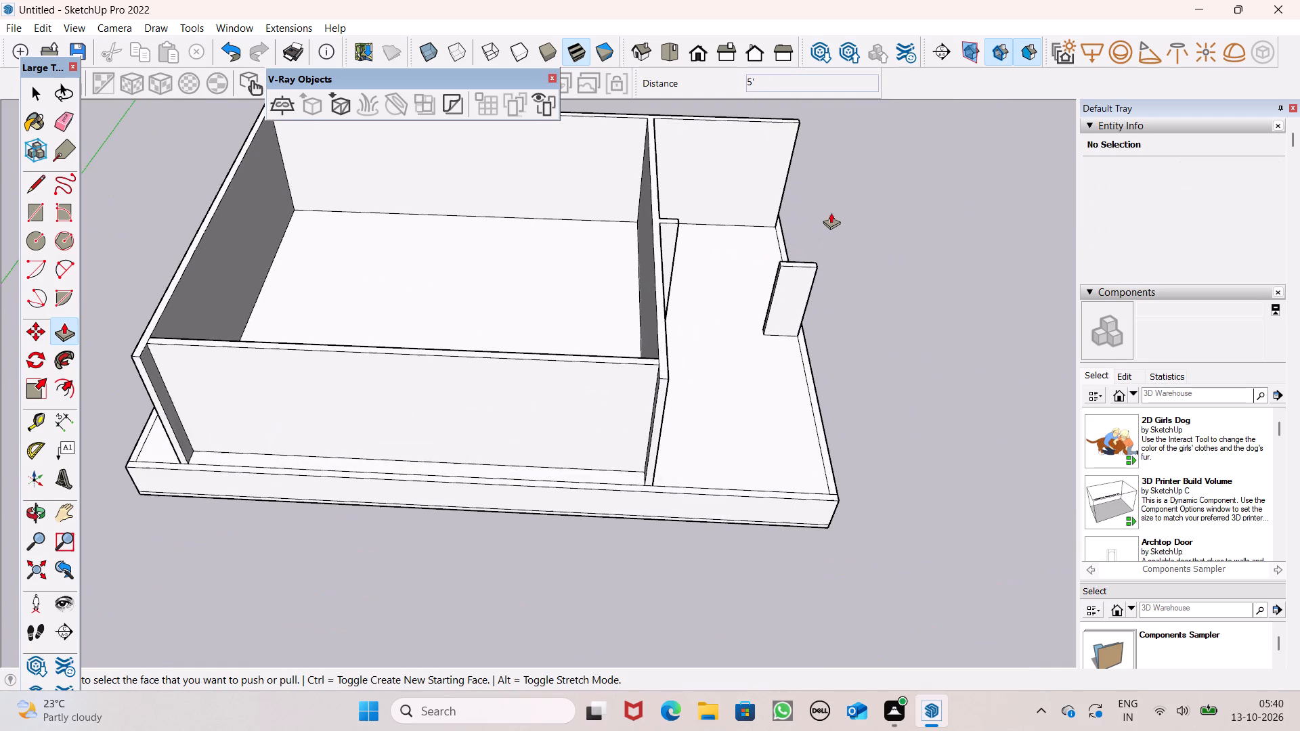
pyautogui.scroll(10, 831, 213)
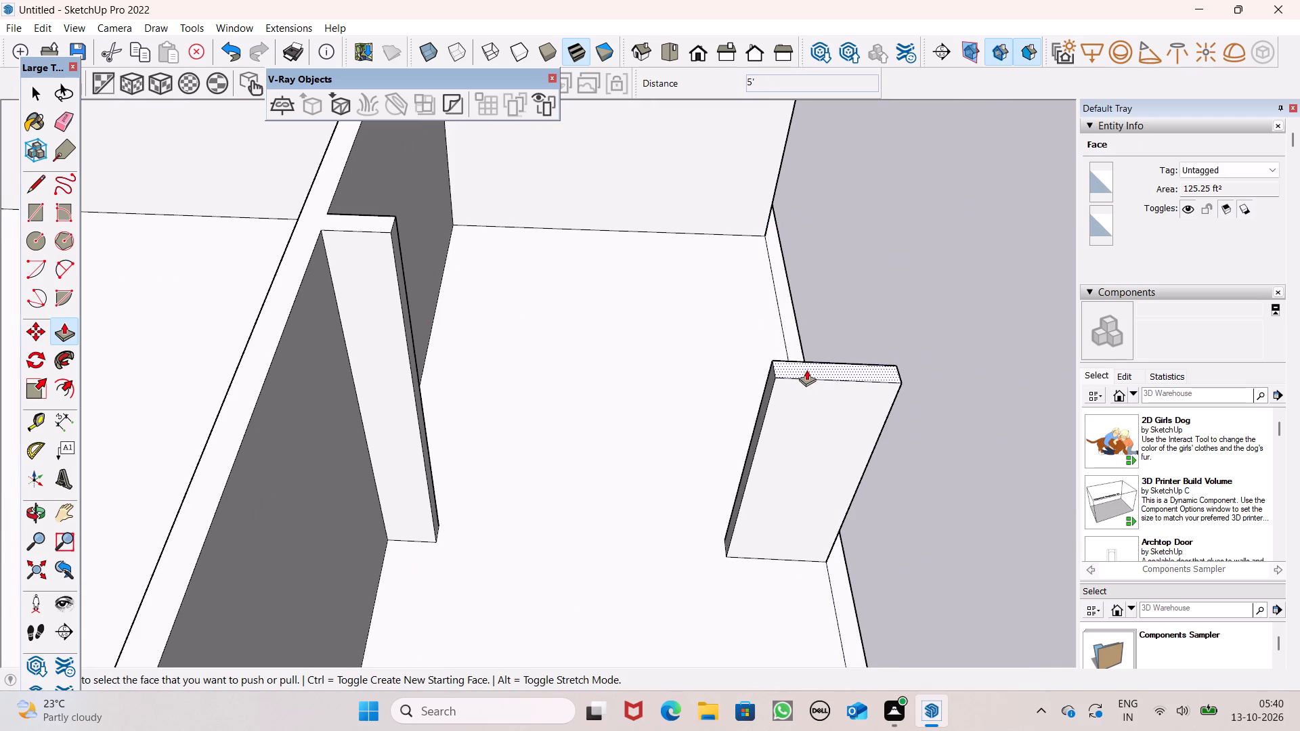
pyautogui.moveTo(806, 368); pyautogui.dragTo(385, 239)
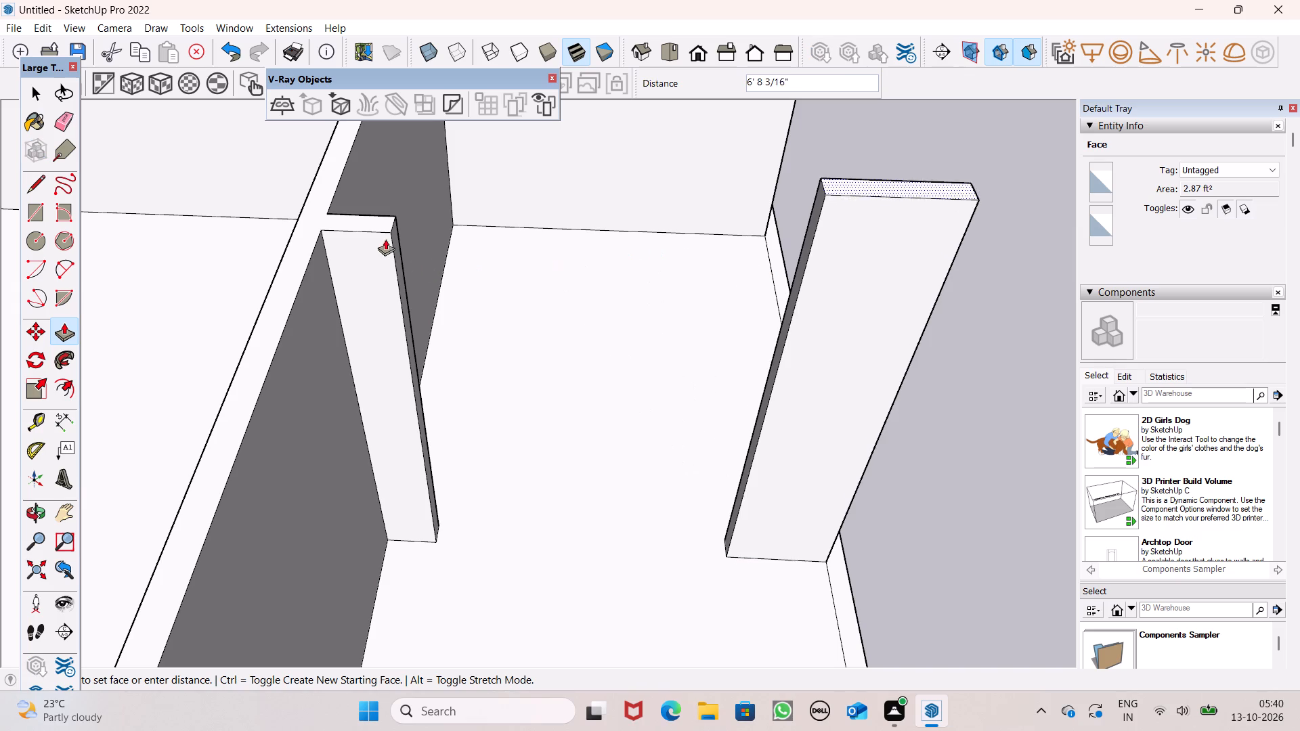
pyautogui.moveTo(385, 239); pyautogui.dragTo(383, 231)
pyautogui.press('space')
# Examine the raised walls and the open side of the slab from several angles.
pyautogui.scroll(-14, 708, 217)
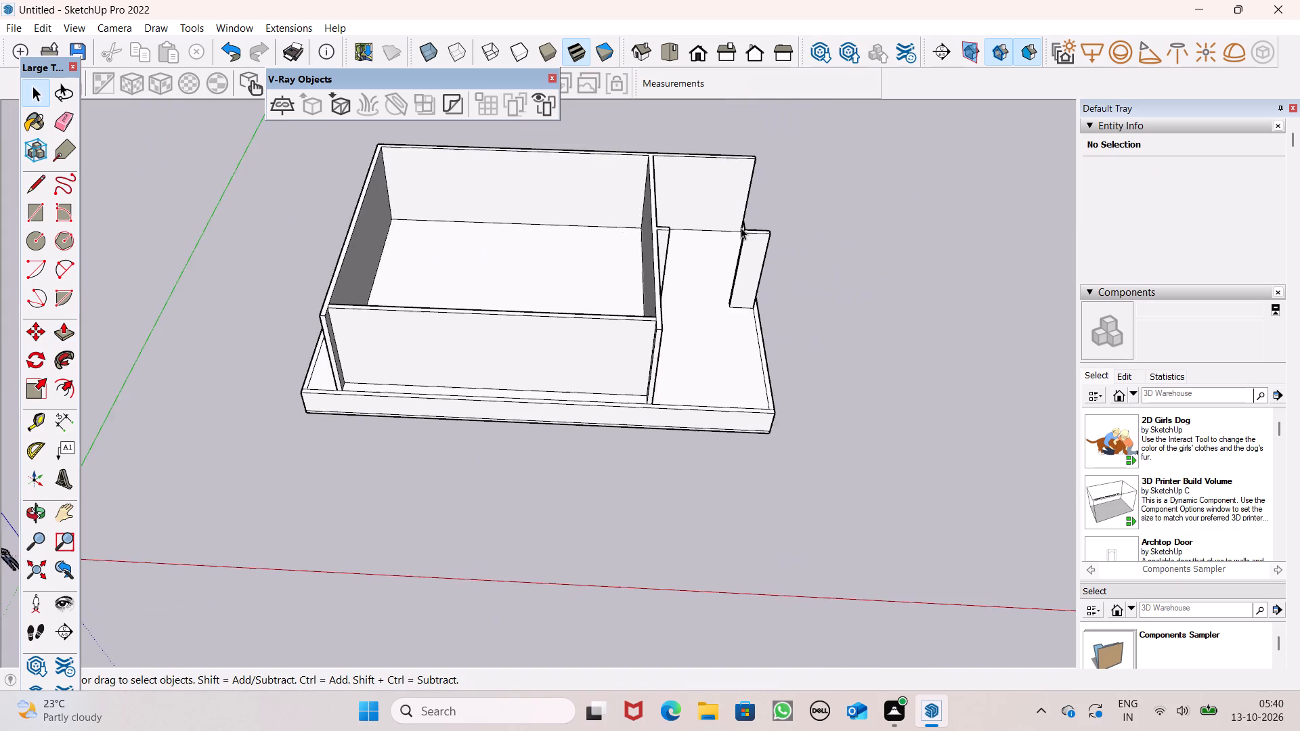
pyautogui.scroll(-4, 741, 227)
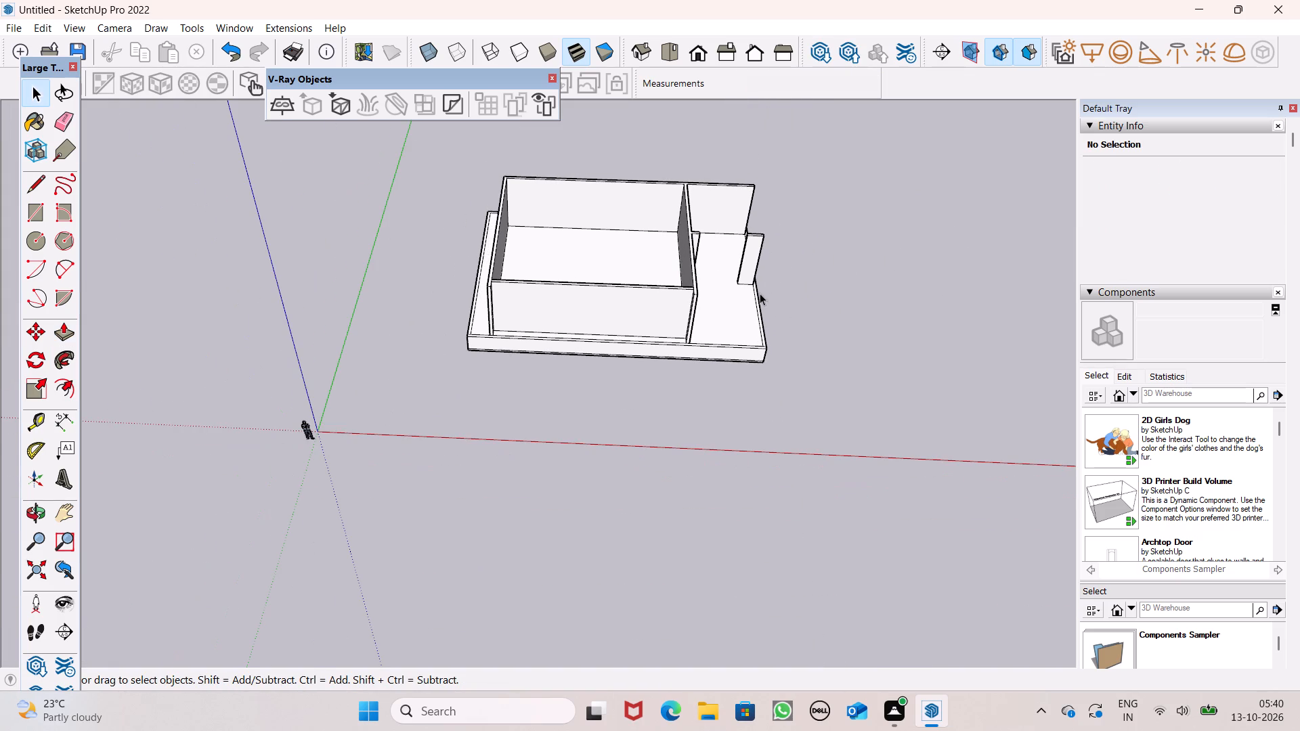
pyautogui.moveTo(736, 313); pyautogui.dragTo(416, 283, button='middle')
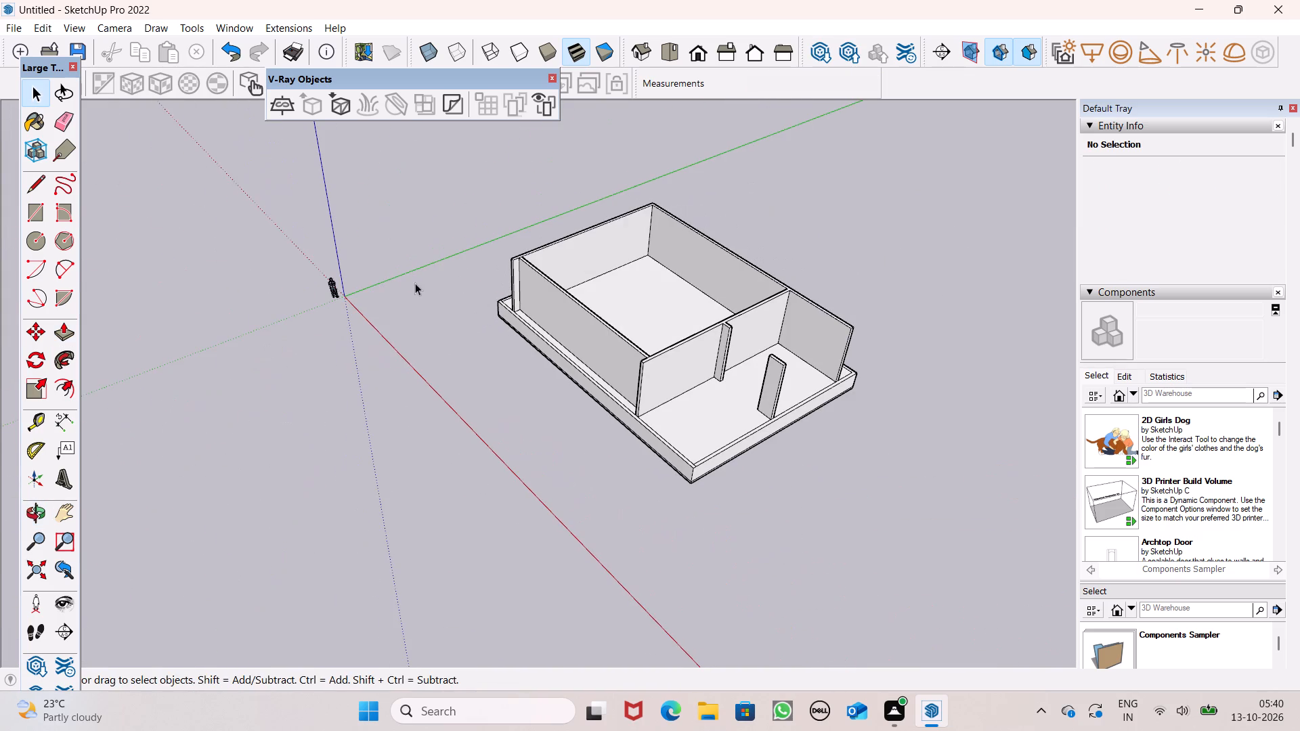
pyautogui.moveTo(568, 264); pyautogui.dragTo(592, 257, button='middle')
pyautogui.moveTo(599, 253); pyautogui.dragTo(635, 244, button='middle')
pyautogui.moveTo(671, 232); pyautogui.dragTo(738, 212, button='middle')
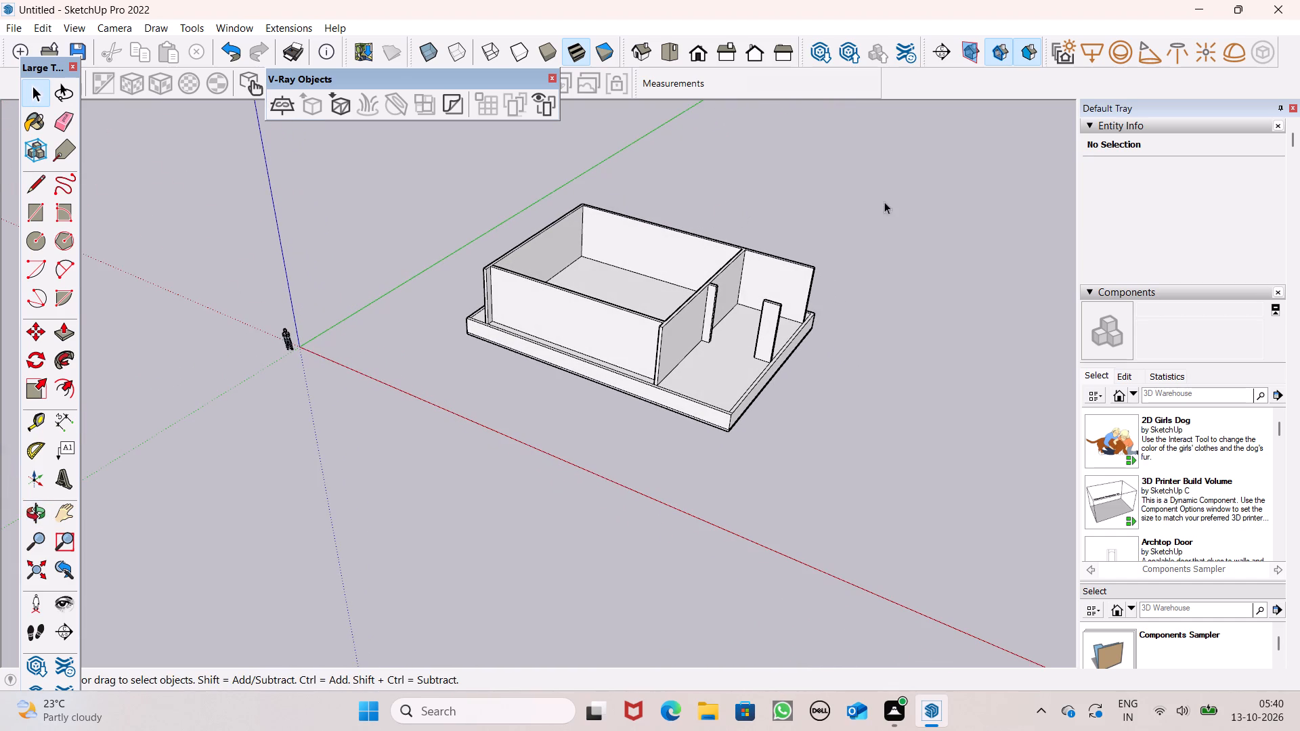
pyautogui.moveTo(777, 389); pyautogui.dragTo(949, 349, button='middle')
# Draw a 15' vertical line on the front wall's face from top edge to base, nearer the slab's open side.
pyautogui.scroll(1, 827, 386)
pyautogui.moveTo(463, 344); pyautogui.dragTo(538, 344, button='middle')
pyautogui.moveTo(538, 344); pyautogui.dragTo(489, 428, button='middle')
pyautogui.scroll(5, 573, 349)
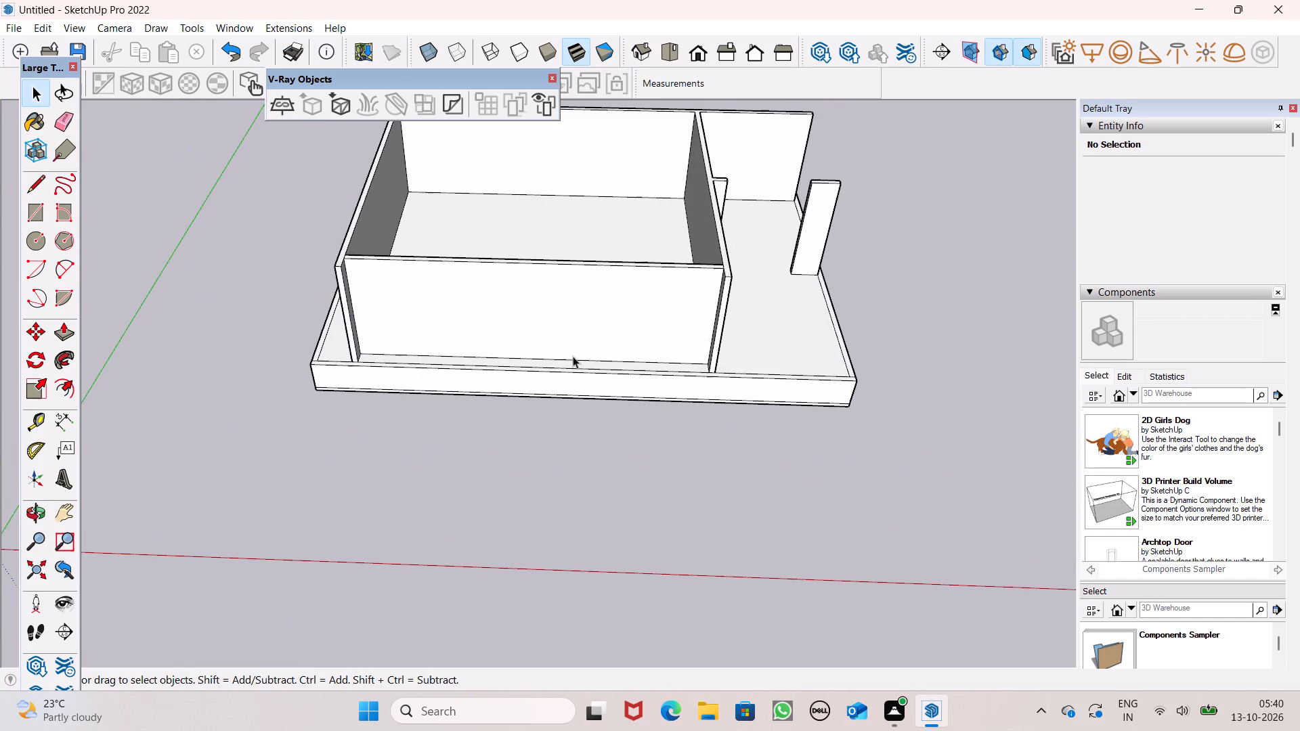
pyautogui.moveTo(581, 445); pyautogui.dragTo(585, 494, button='middle')
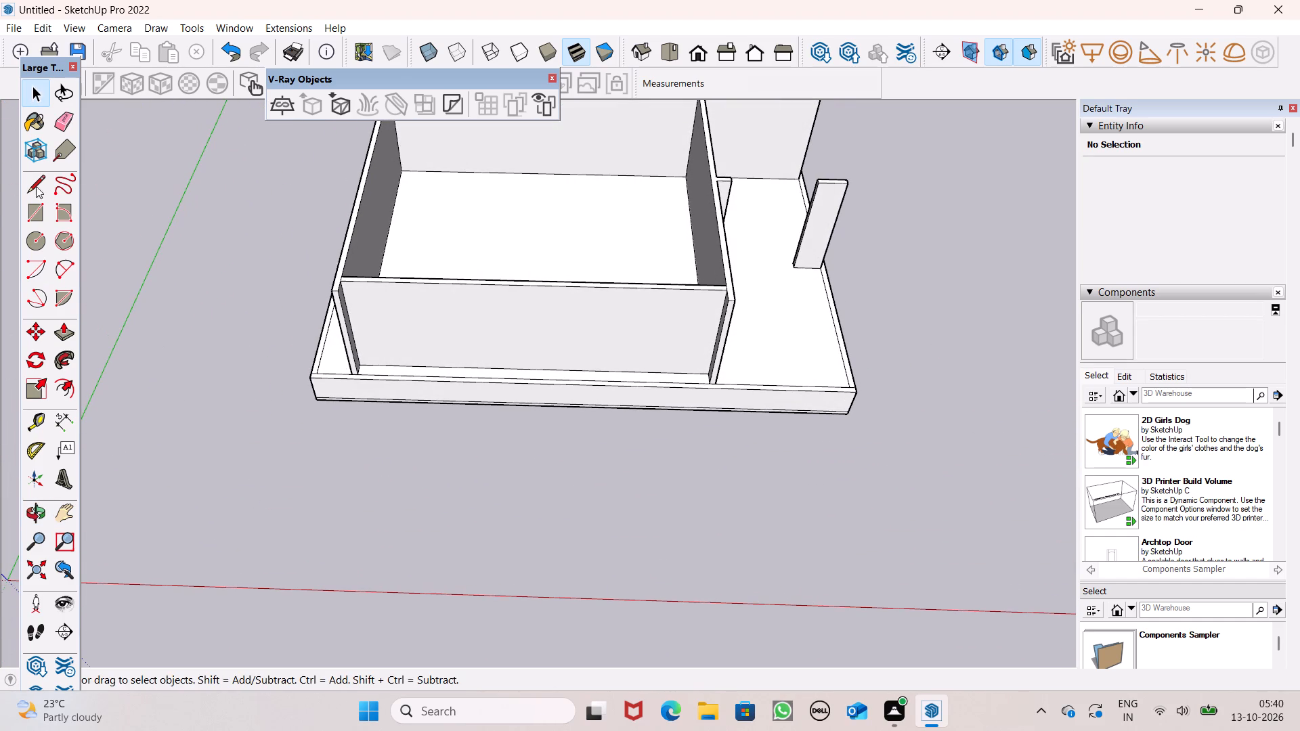
pyautogui.click(36, 221)
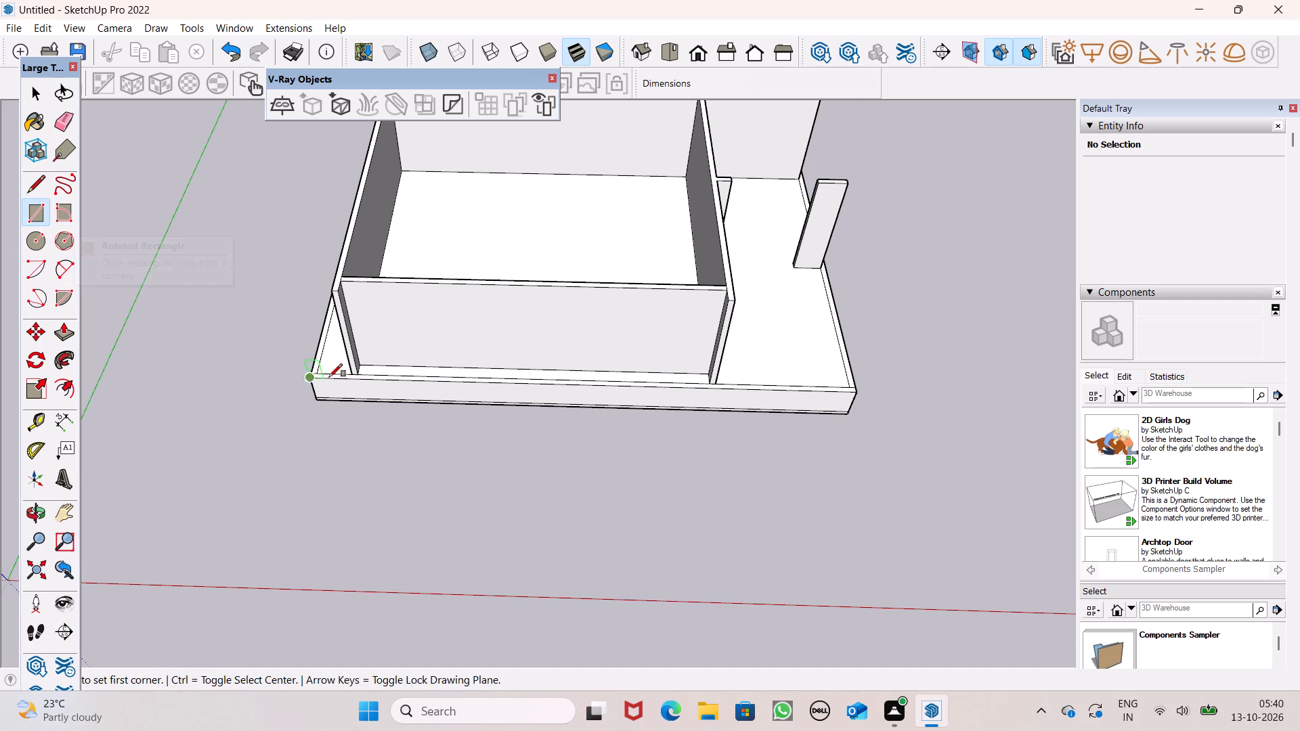
pyautogui.scroll(2, 338, 339)
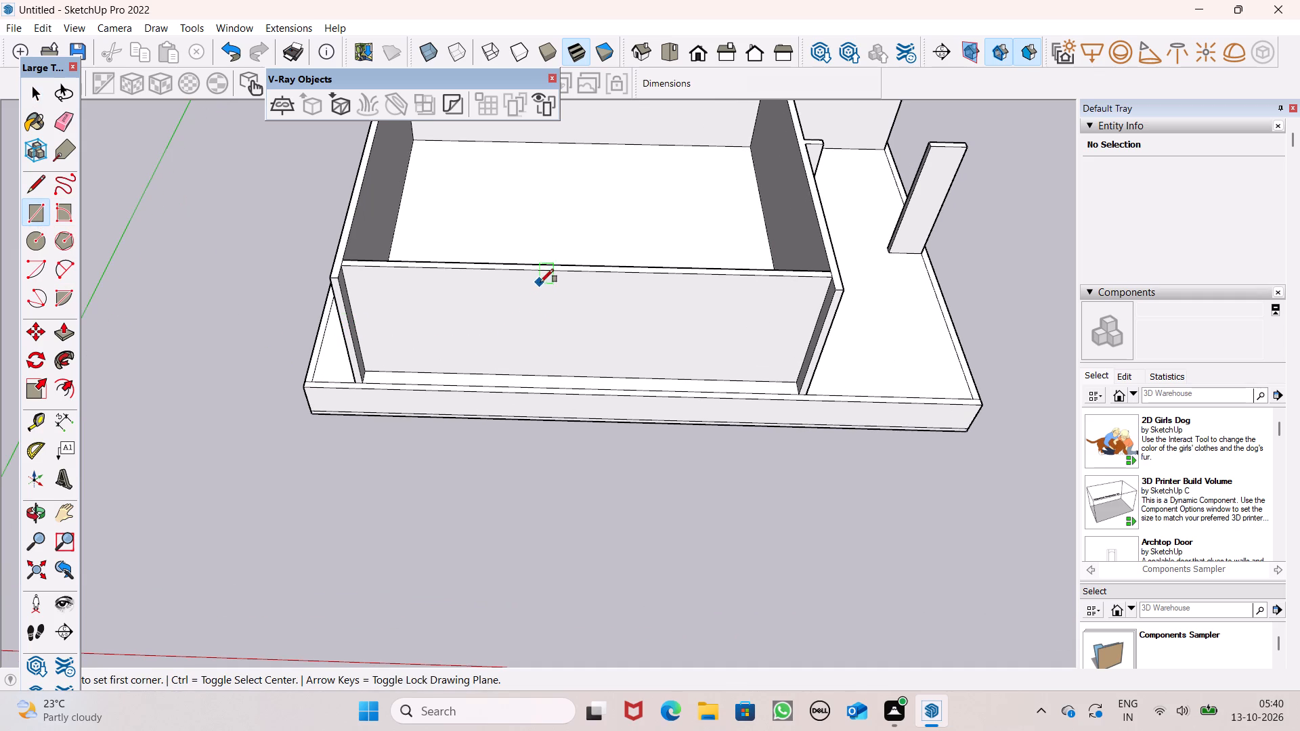
pyautogui.moveTo(541, 308); pyautogui.dragTo(543, 240, button='middle')
pyautogui.scroll(1, 543, 240)
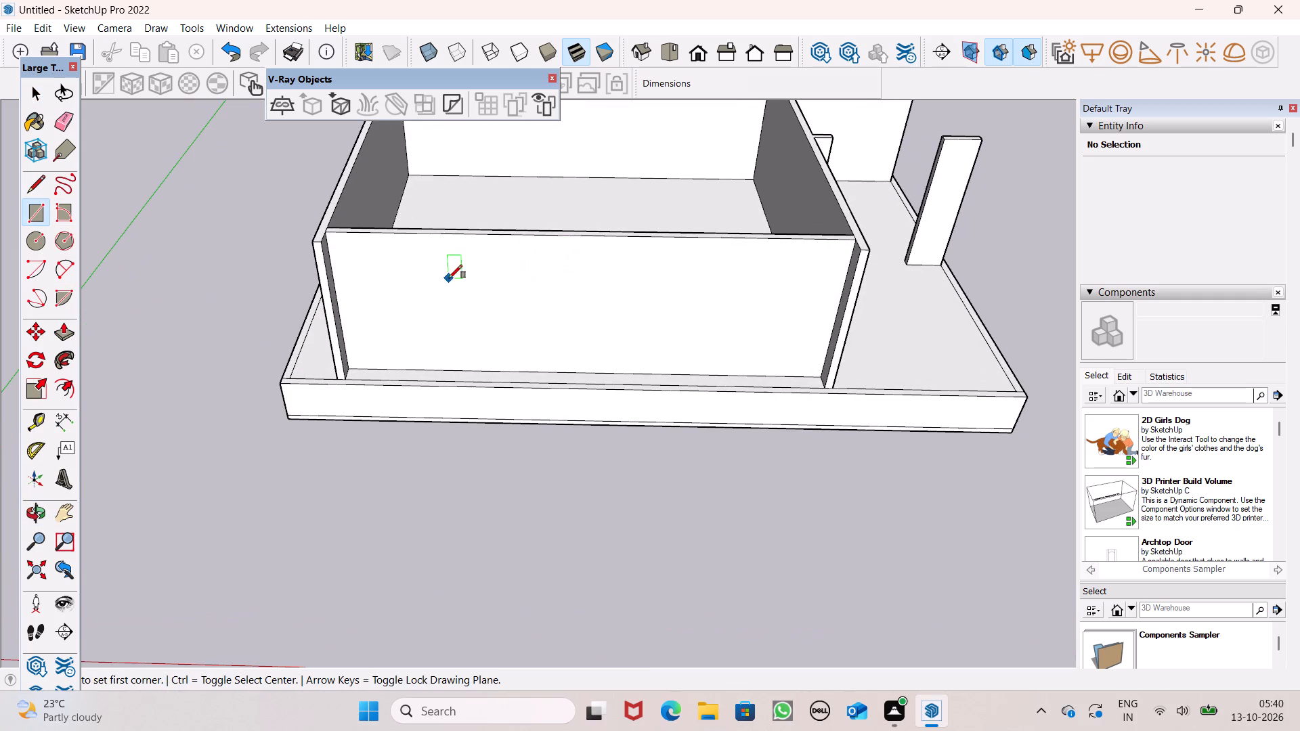
pyautogui.scroll(1, 488, 277)
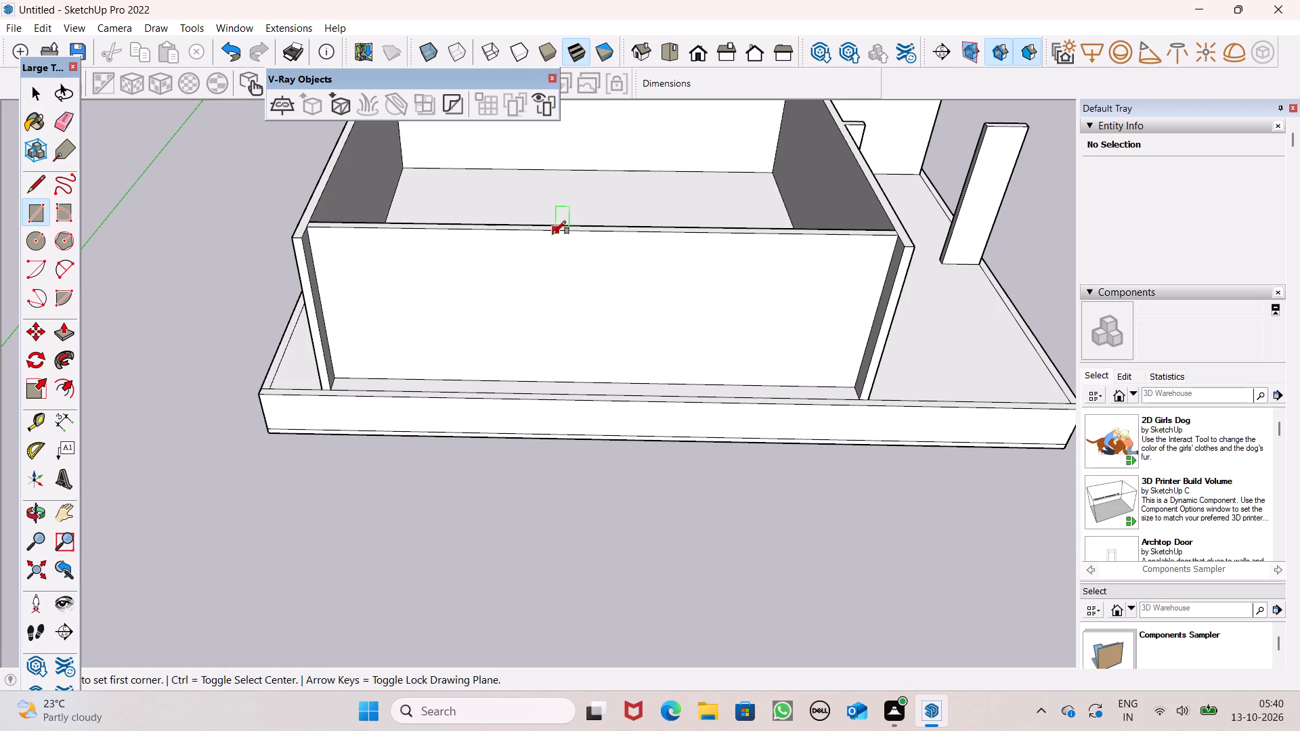
pyautogui.click(37, 191)
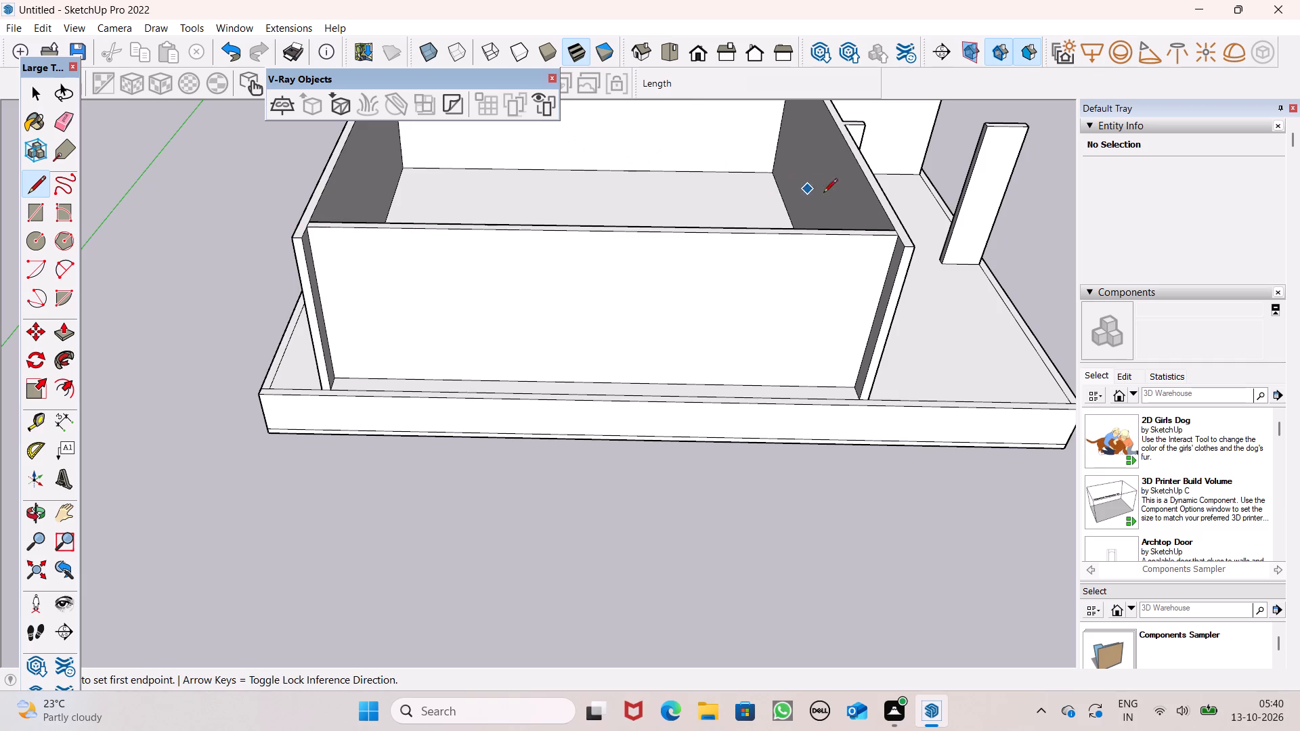
pyautogui.scroll(1, 830, 398)
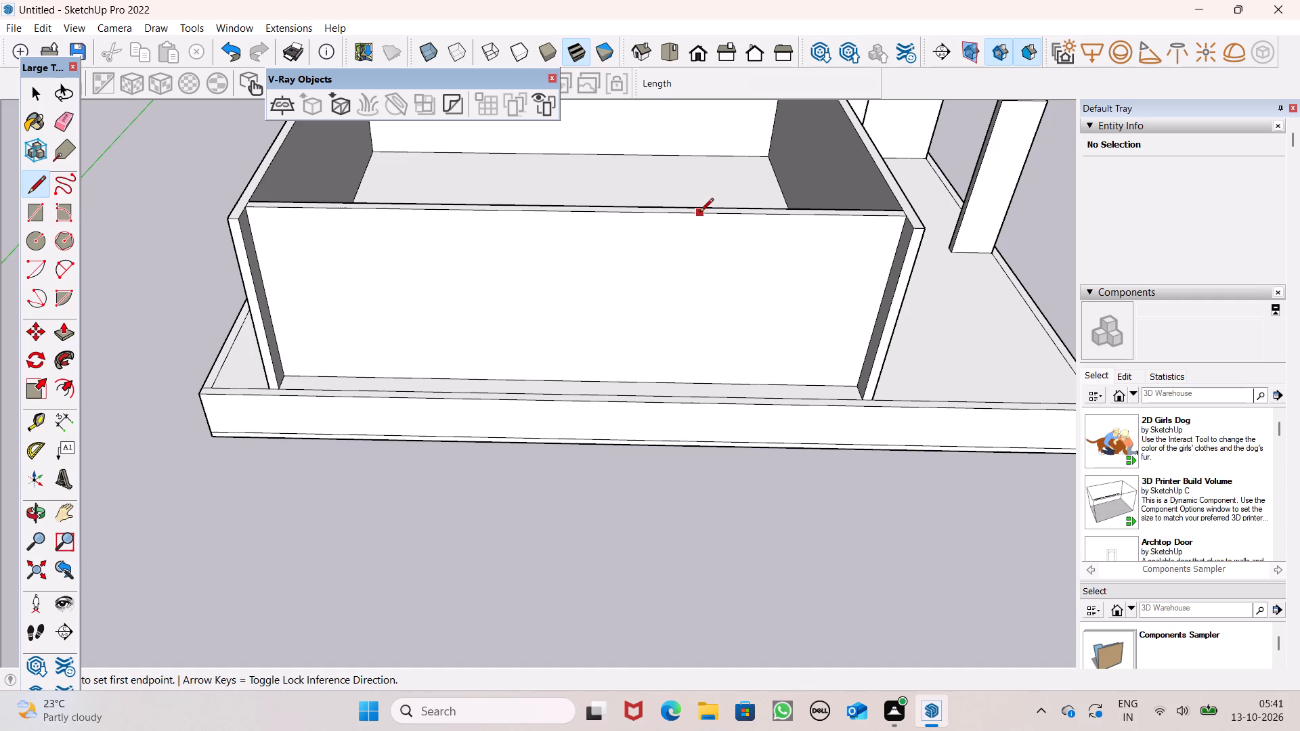
pyautogui.click(699, 213)
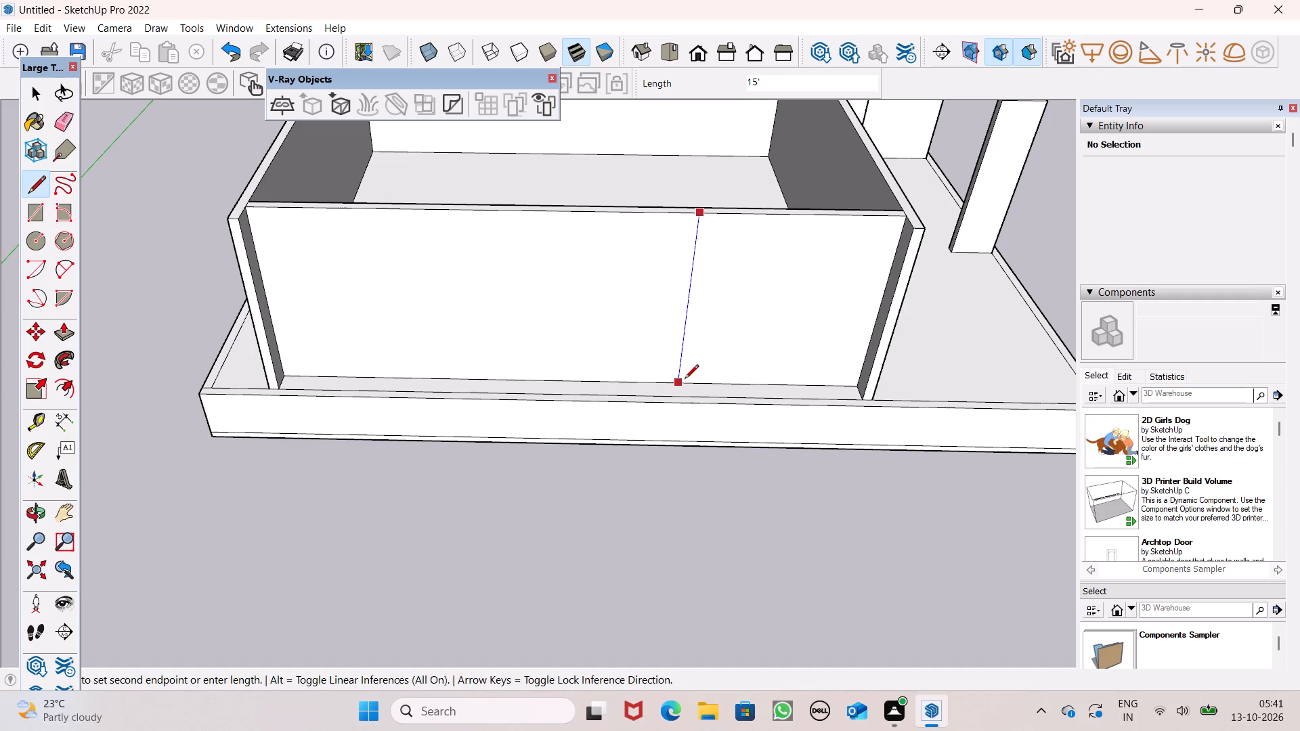
pyautogui.click(685, 380)
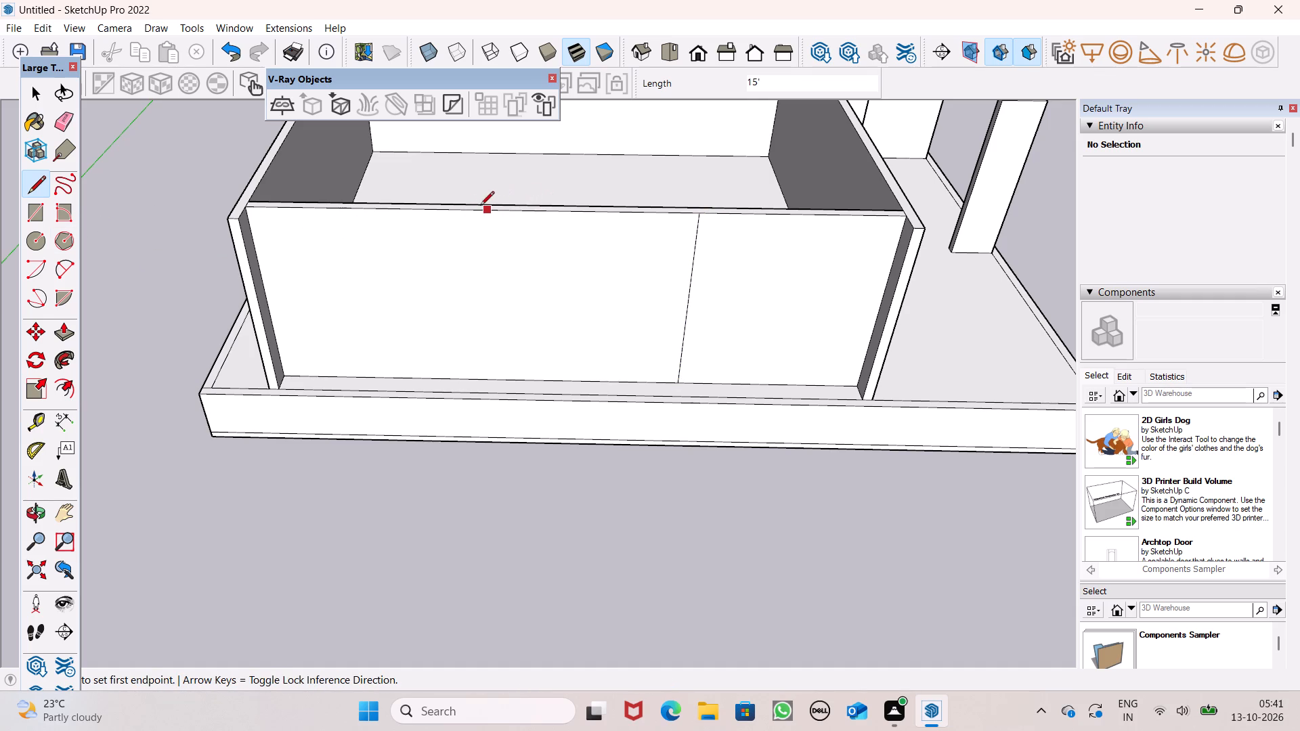
# Draw a narrow full-height rectangle about 4" wide near the middle of the front wall face's larger section.
pyautogui.click(29, 206)
pyautogui.scroll(2, 516, 231)
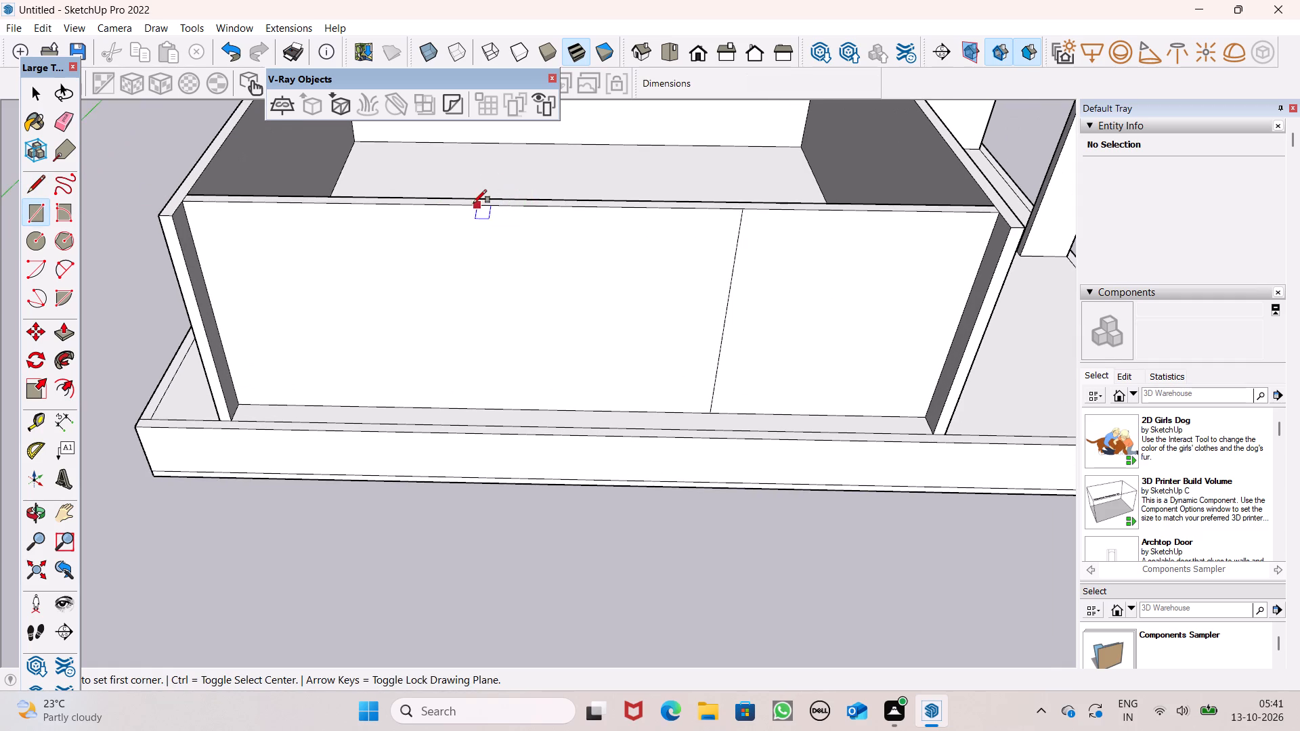
pyautogui.moveTo(480, 249); pyautogui.dragTo(480, 238, button='middle')
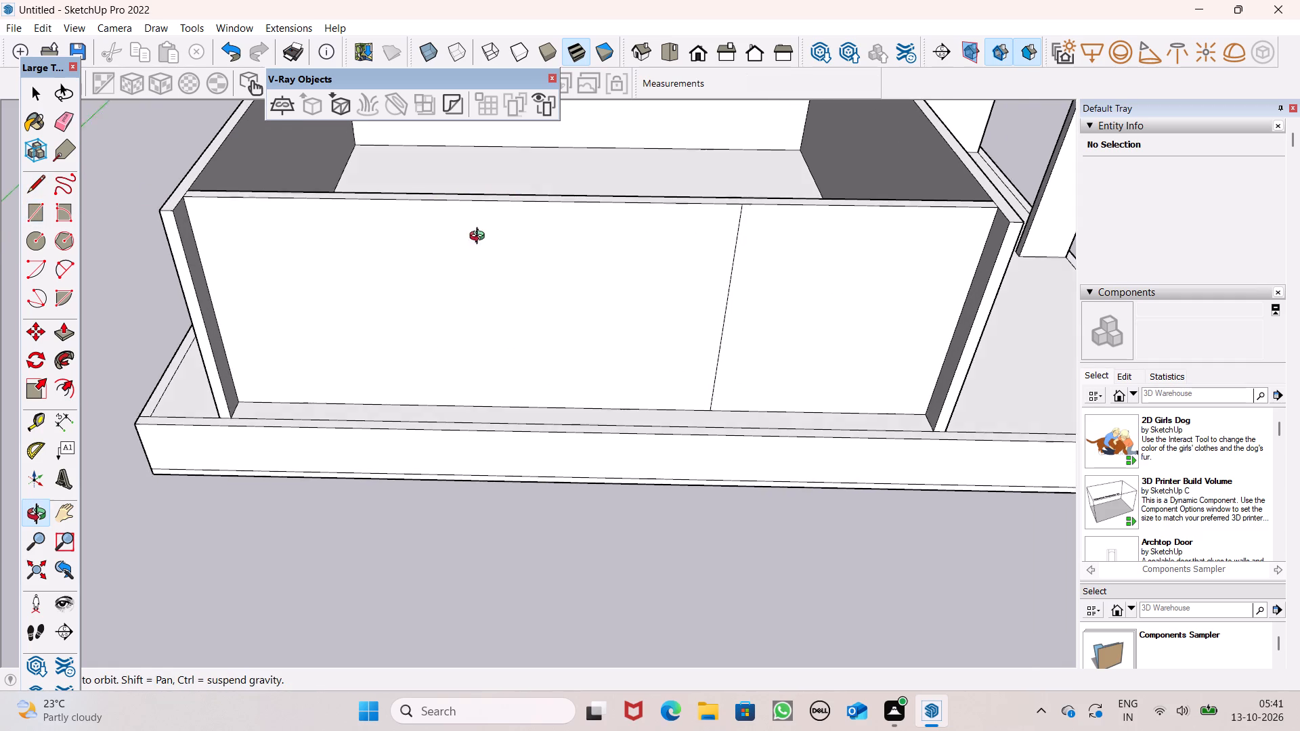
pyautogui.moveTo(480, 238); pyautogui.dragTo(492, 203, button='middle')
pyautogui.scroll(8, 492, 175)
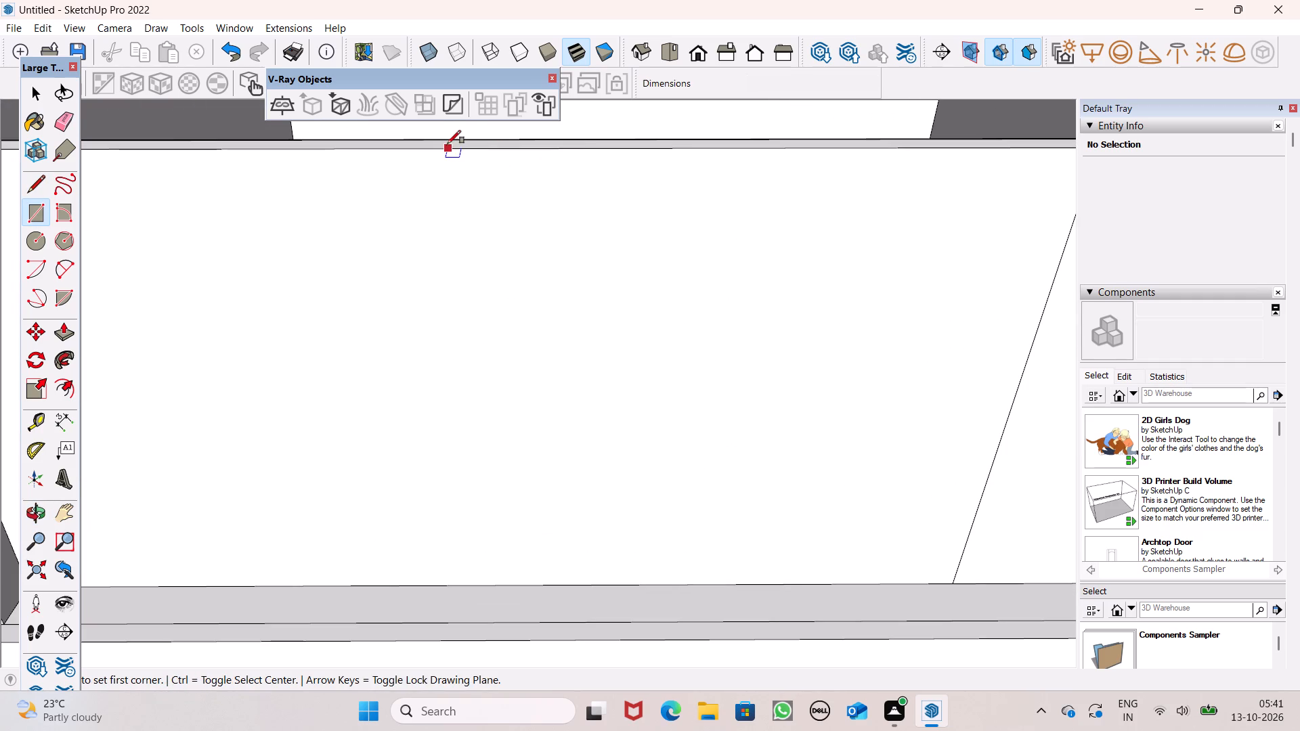
pyautogui.scroll(3, 452, 147)
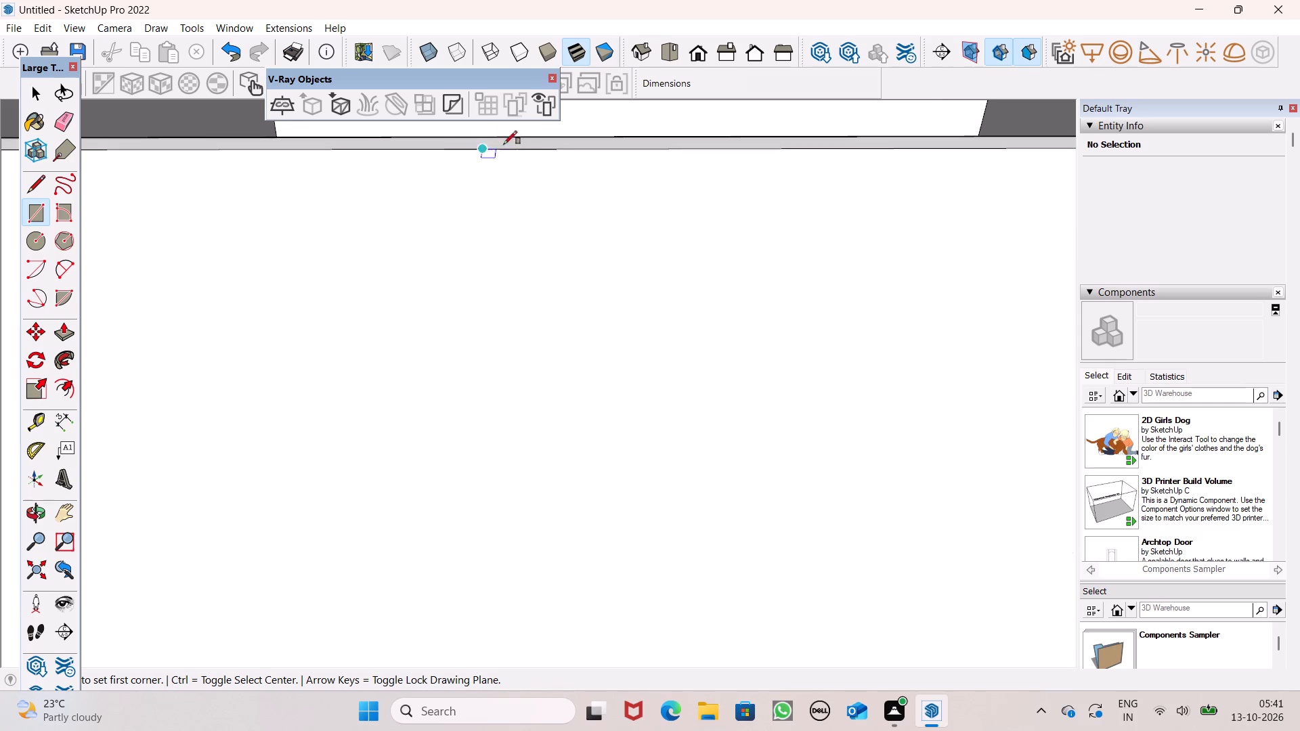
pyautogui.click(466, 147)
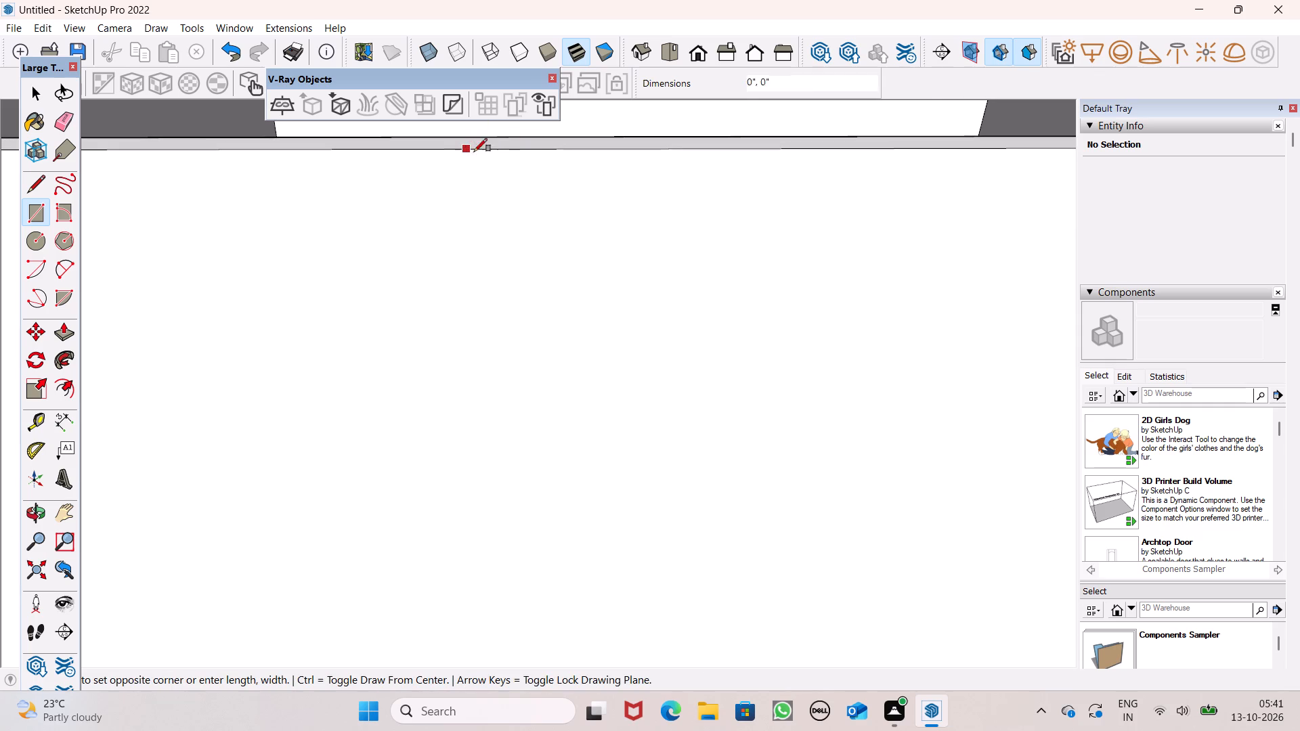
pyautogui.scroll(-8, 517, 192)
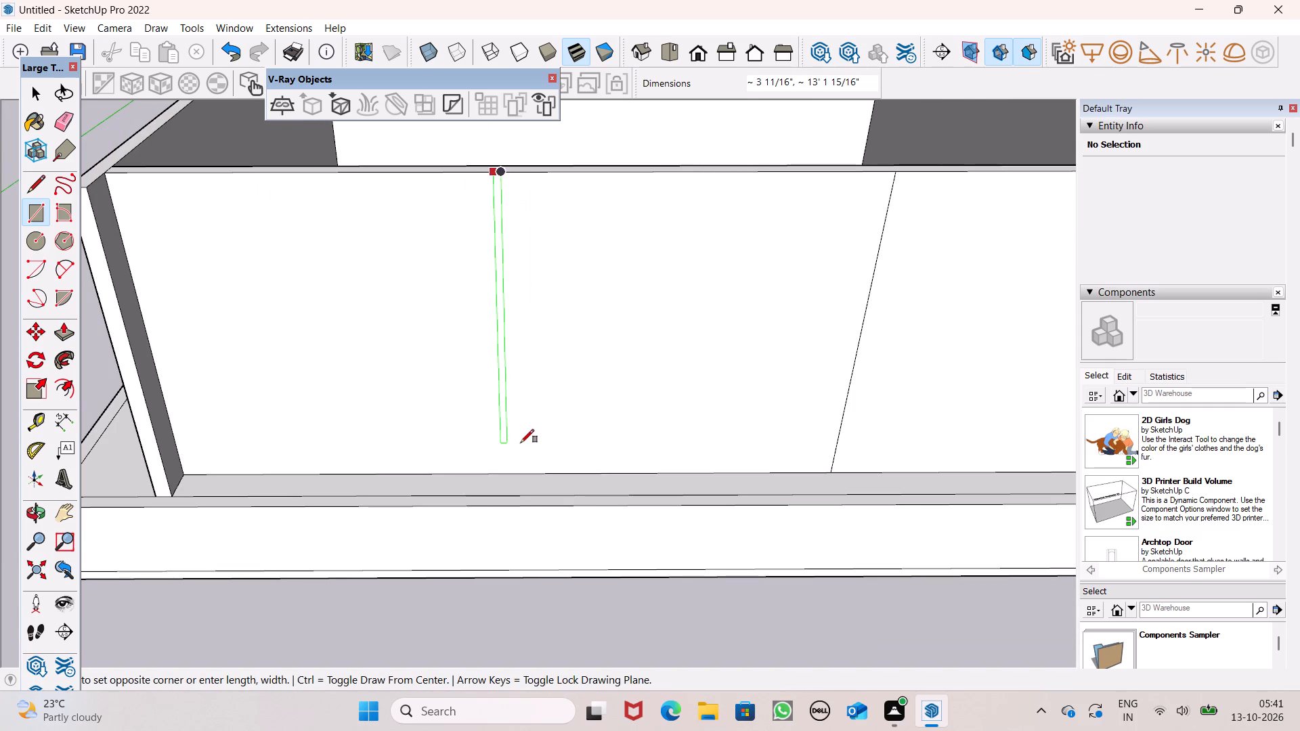
pyautogui.scroll(6, 508, 458)
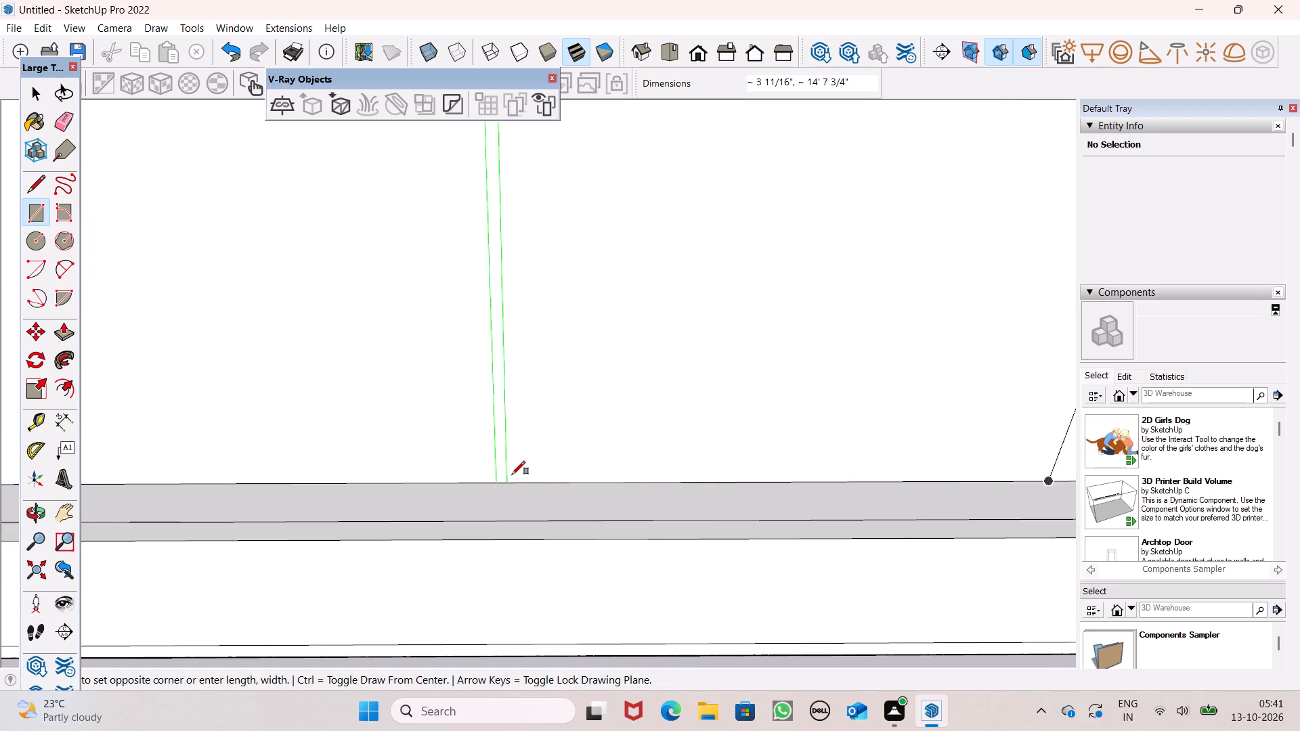
pyautogui.click(512, 484)
pyautogui.scroll(-5, 671, 390)
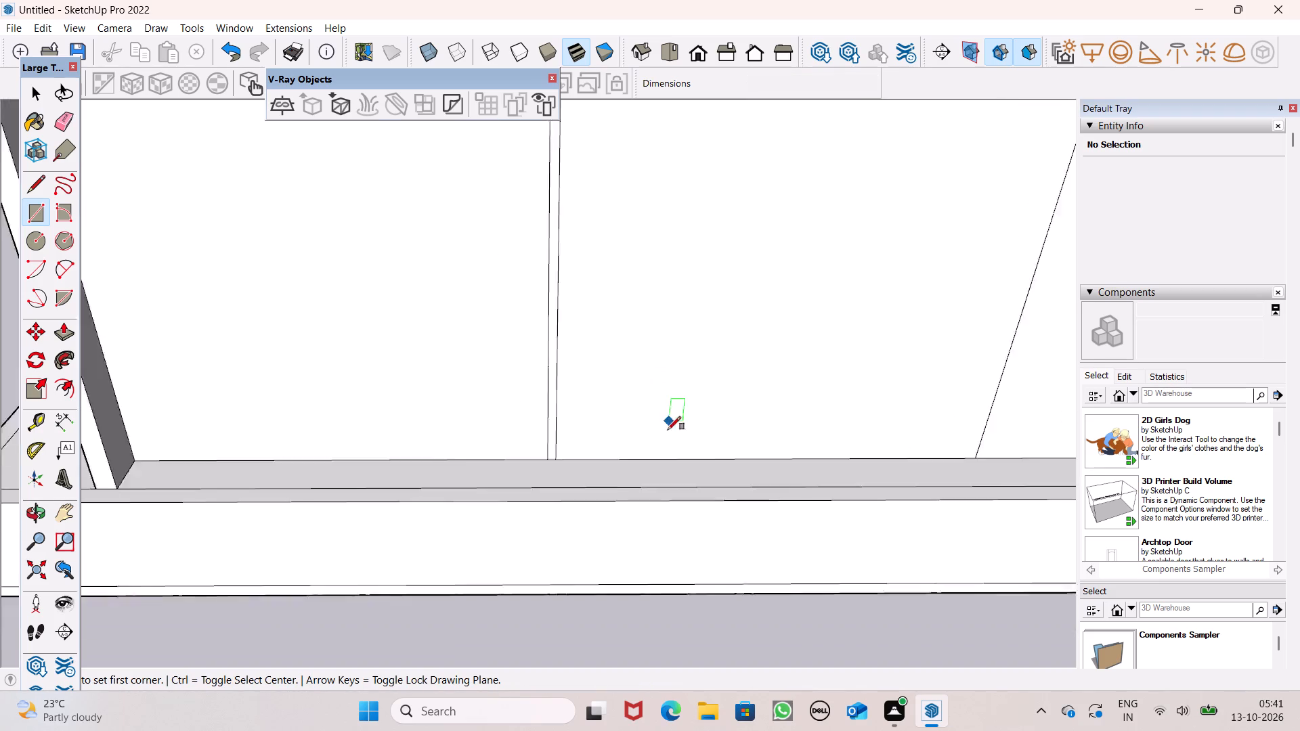
pyautogui.scroll(-3, 668, 430)
pyautogui.press('space')
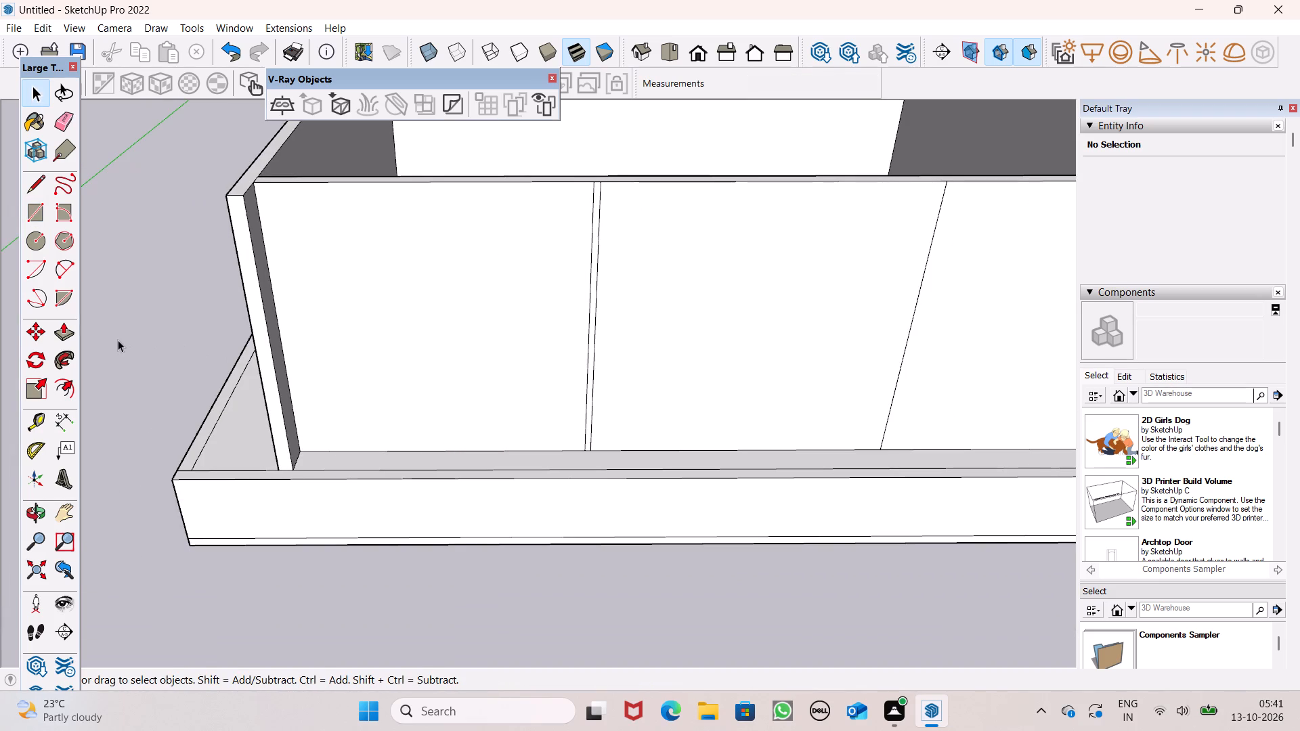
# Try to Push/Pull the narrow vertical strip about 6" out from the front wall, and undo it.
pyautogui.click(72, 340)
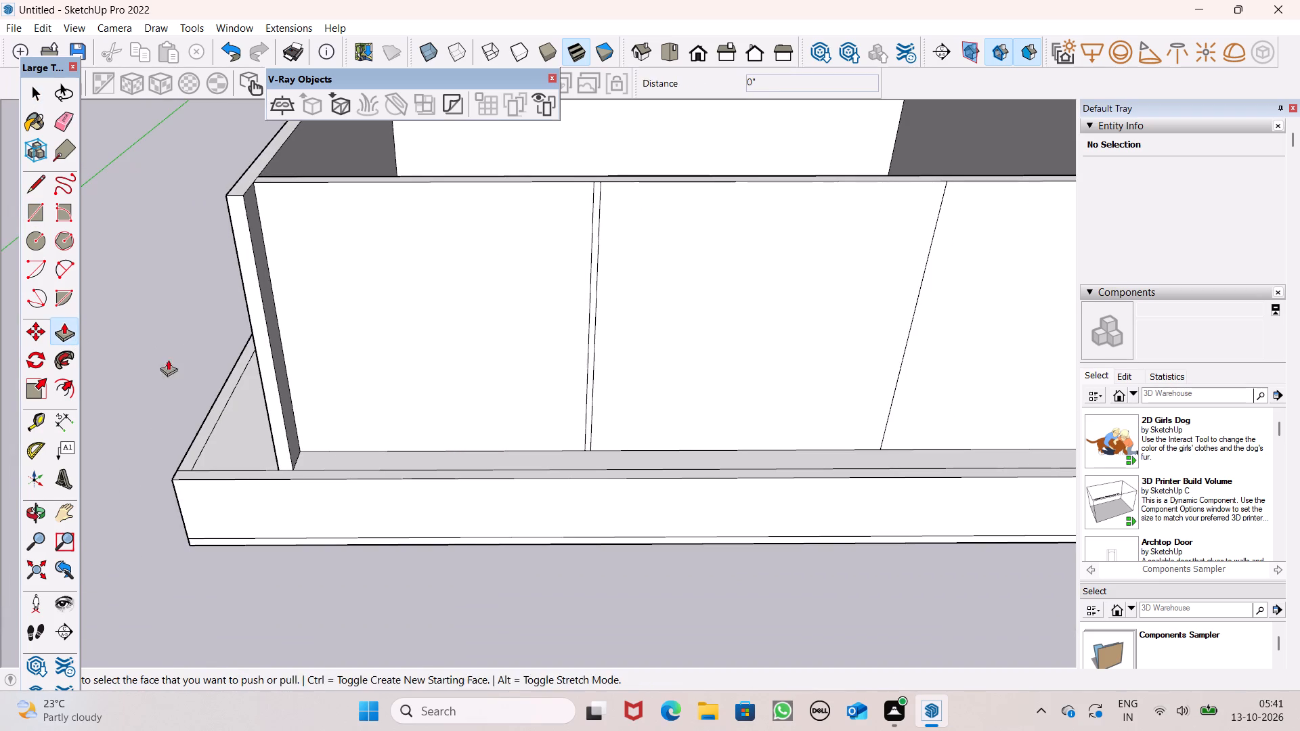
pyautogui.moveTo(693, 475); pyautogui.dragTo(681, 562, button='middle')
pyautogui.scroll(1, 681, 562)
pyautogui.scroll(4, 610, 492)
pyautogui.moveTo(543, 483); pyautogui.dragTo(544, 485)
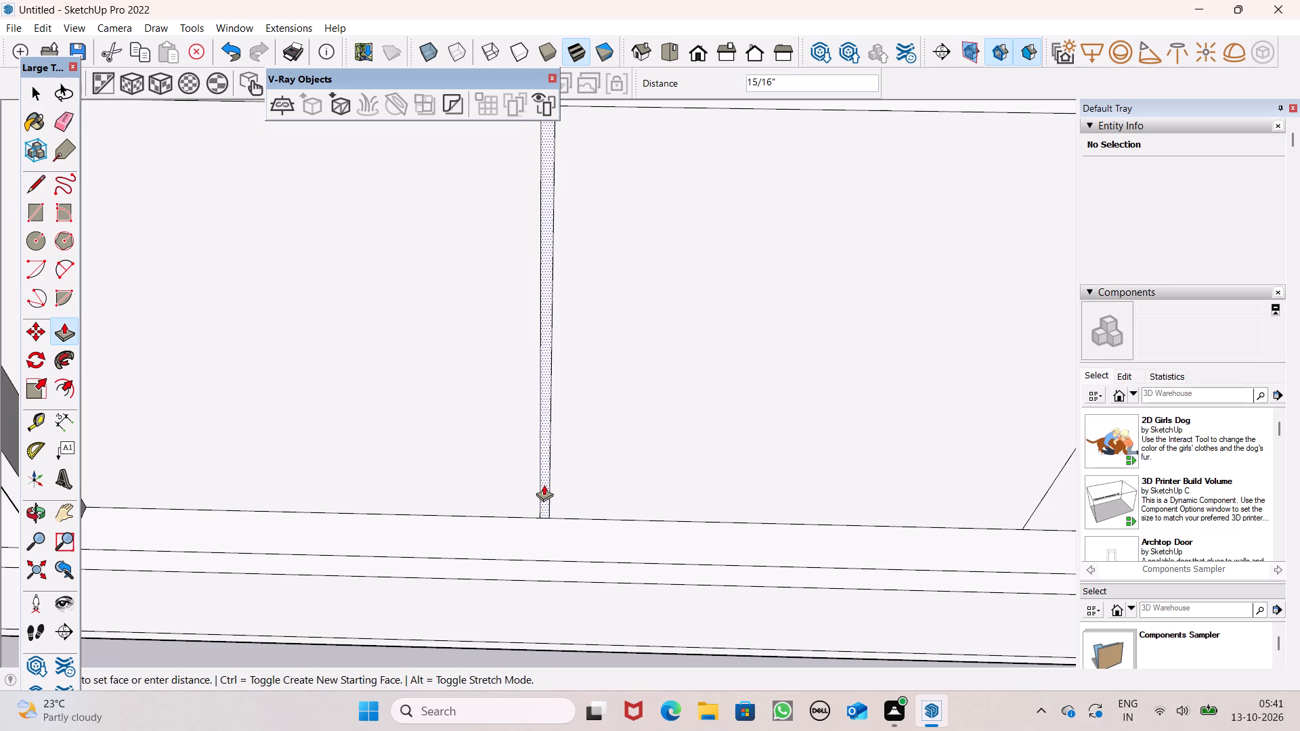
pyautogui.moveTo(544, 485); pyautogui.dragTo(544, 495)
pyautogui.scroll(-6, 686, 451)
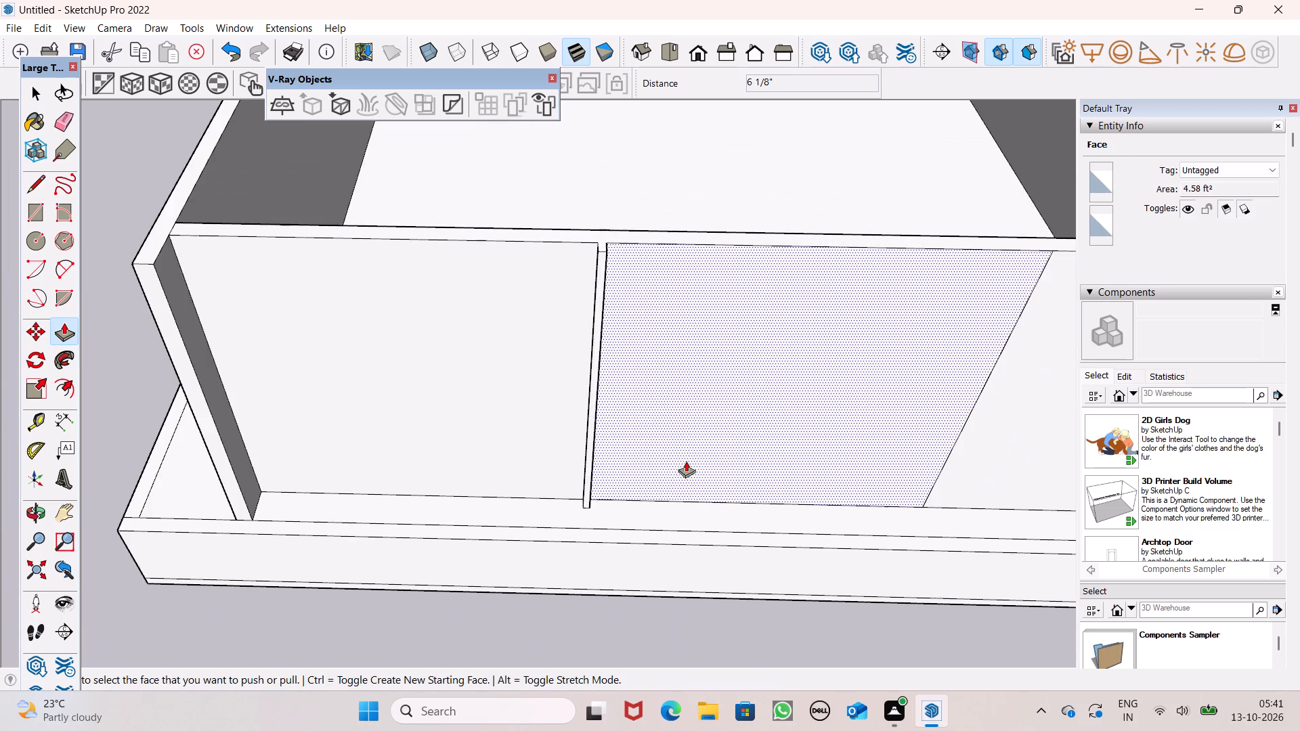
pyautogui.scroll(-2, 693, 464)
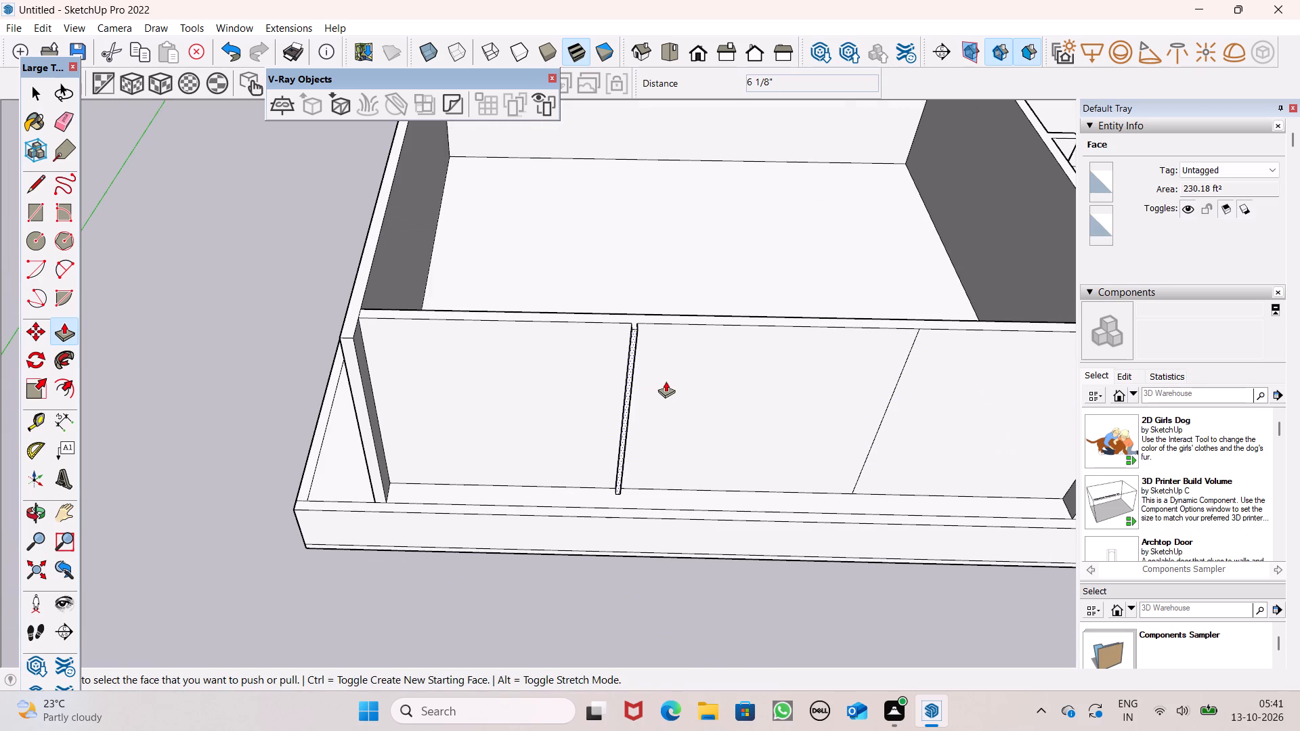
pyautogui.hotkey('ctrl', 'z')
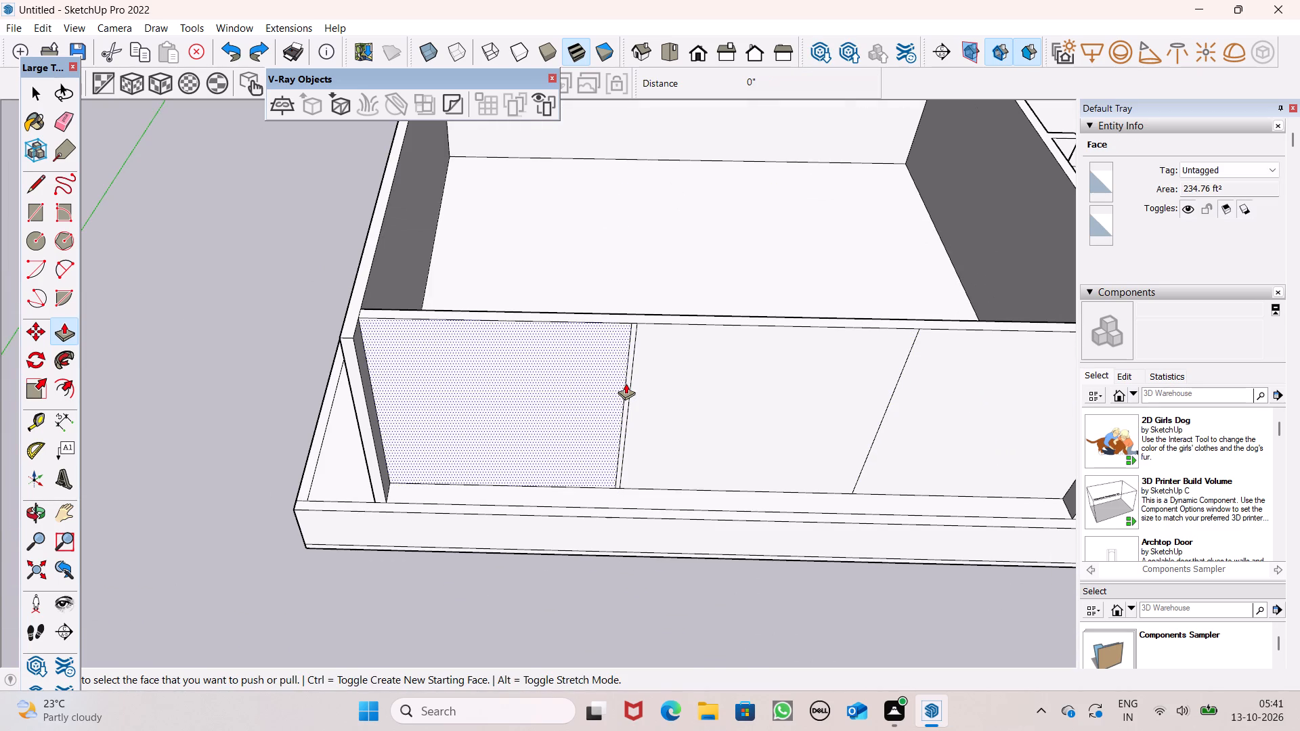
# Push/Pull the narrow vertical strip about 8 11/16" out from the front wall's face.
pyautogui.keyDown('ctrl'); pyautogui.moveTo(629, 387); pyautogui.dragTo(629, 395); pyautogui.keyUp('ctrl')
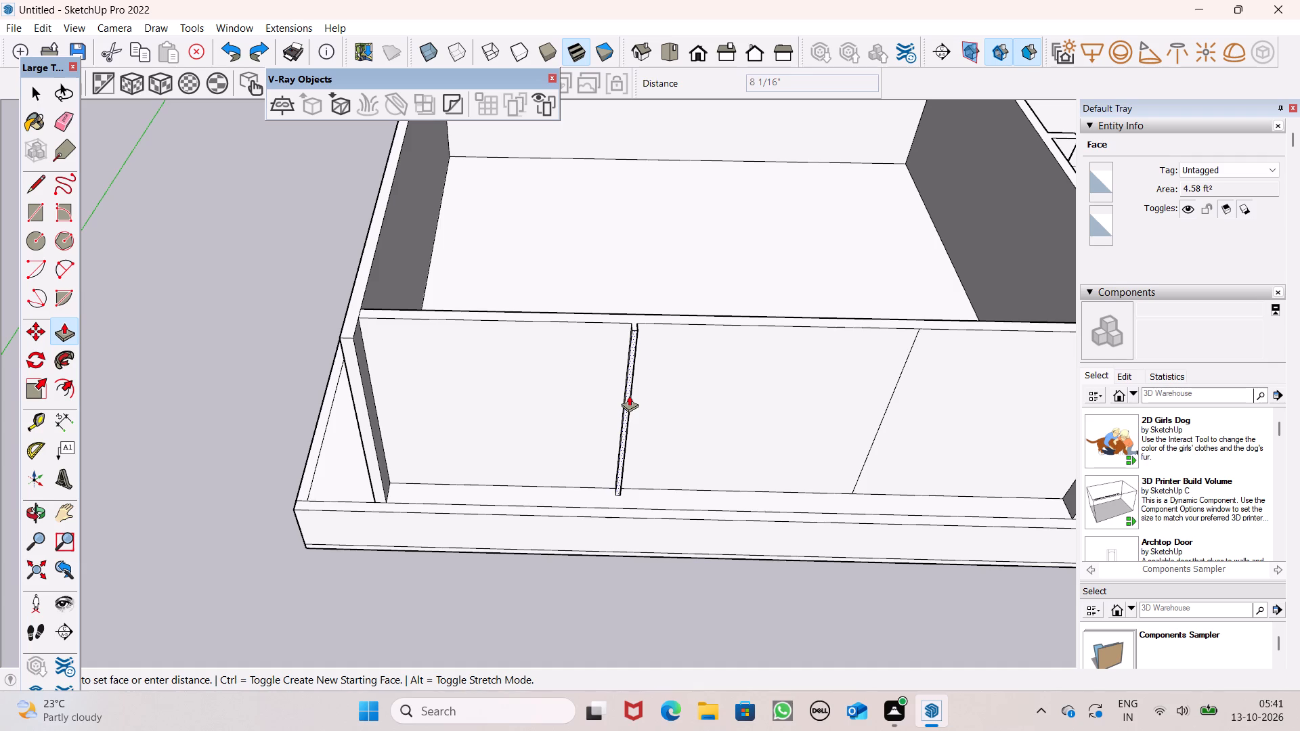
pyautogui.keyDown('ctrl'); pyautogui.moveTo(629, 395); pyautogui.dragTo(629, 396); pyautogui.keyUp('ctrl')
pyautogui.scroll(-4, 629, 390)
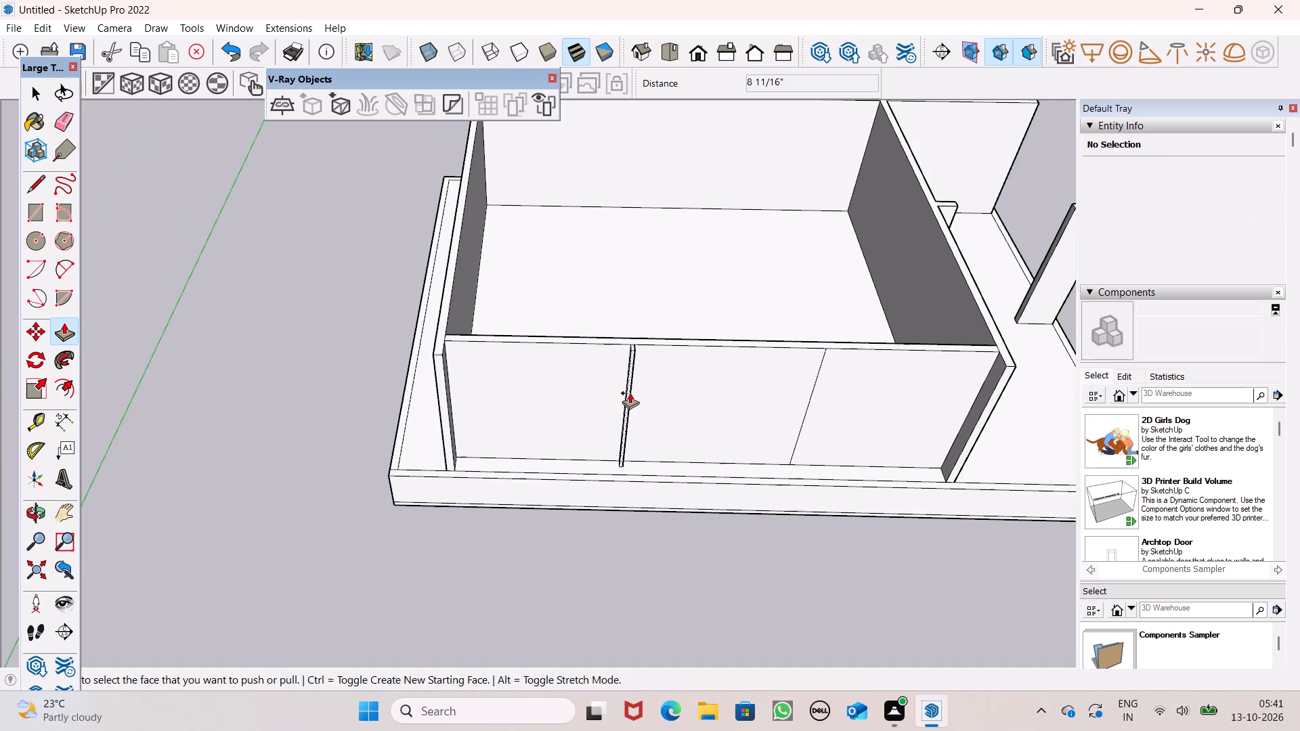
pyautogui.moveTo(634, 422); pyautogui.dragTo(663, 228, button='middle')
pyautogui.scroll(2, 664, 235)
pyautogui.press('space')
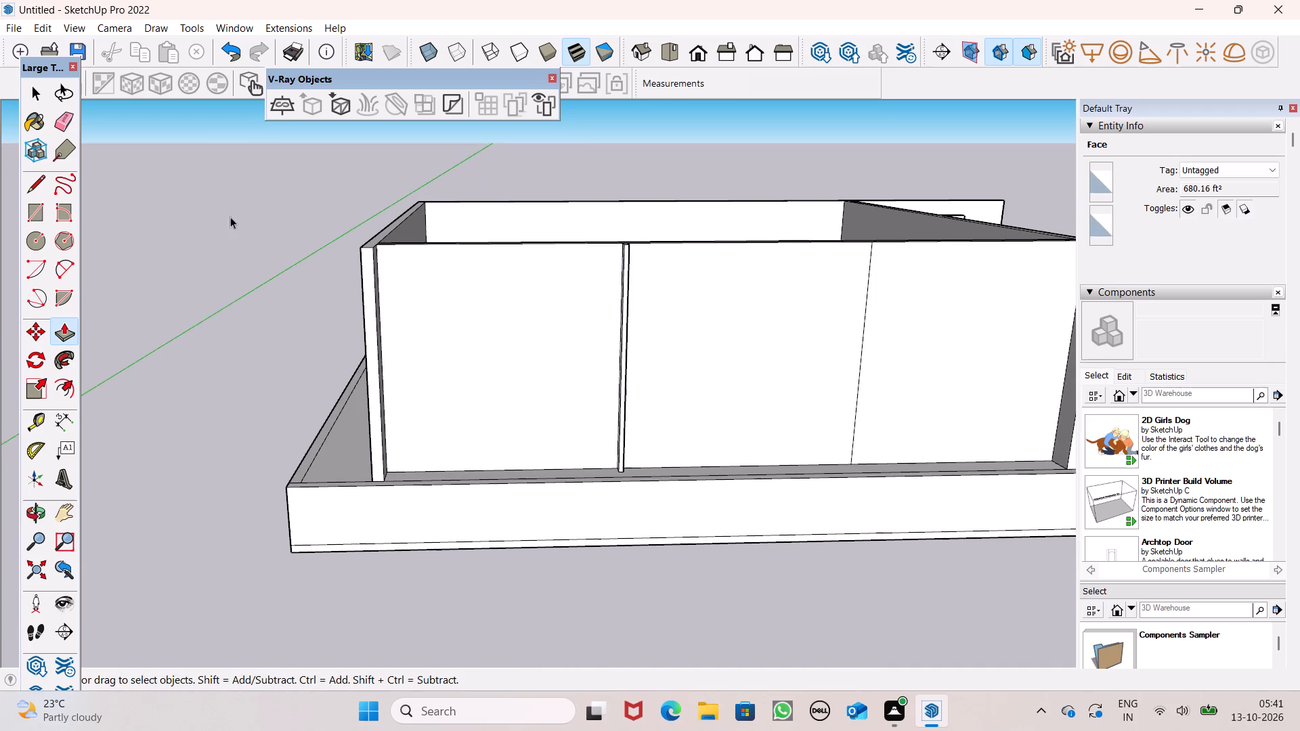
# Draw a horizontal line about 15' 4" long near the wall's top, from the outer side partition to the projecting strip.
pyautogui.click(47, 187)
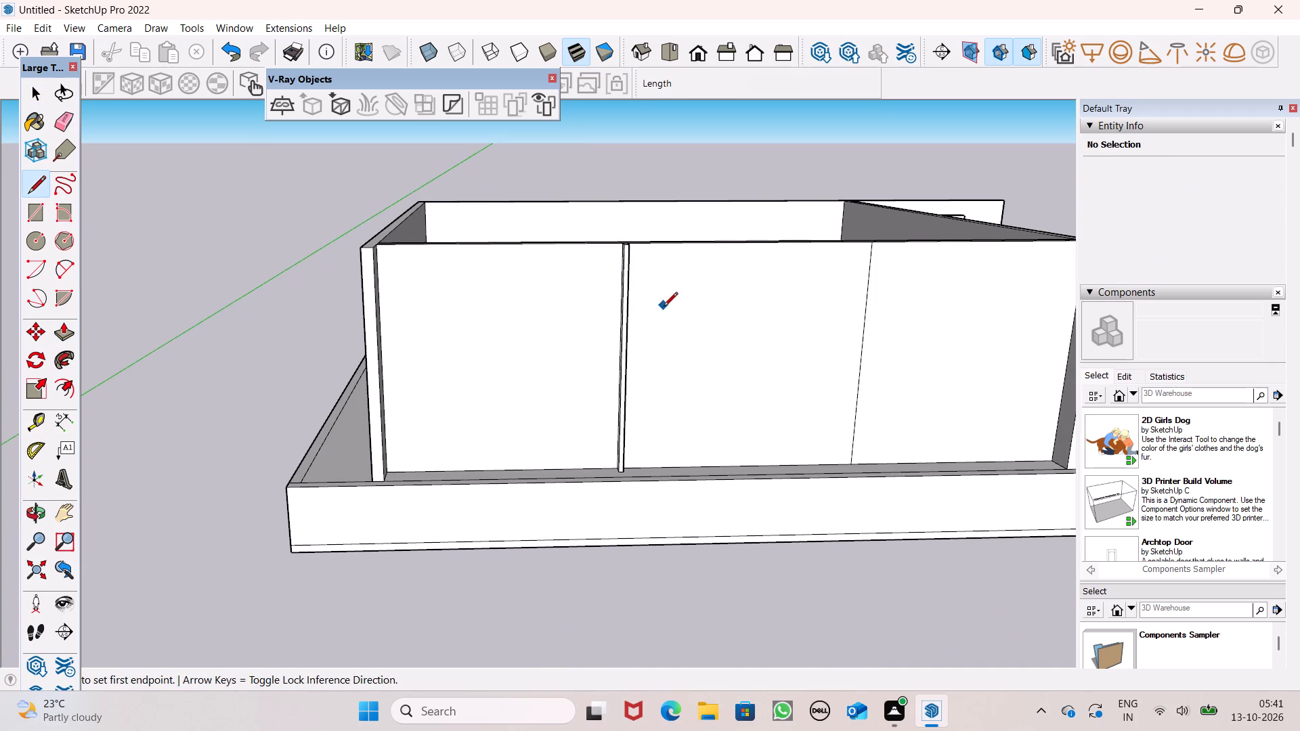
pyautogui.moveTo(664, 309); pyautogui.dragTo(646, 292, button='middle')
pyautogui.scroll(1, 652, 326)
pyautogui.scroll(5, 378, 220)
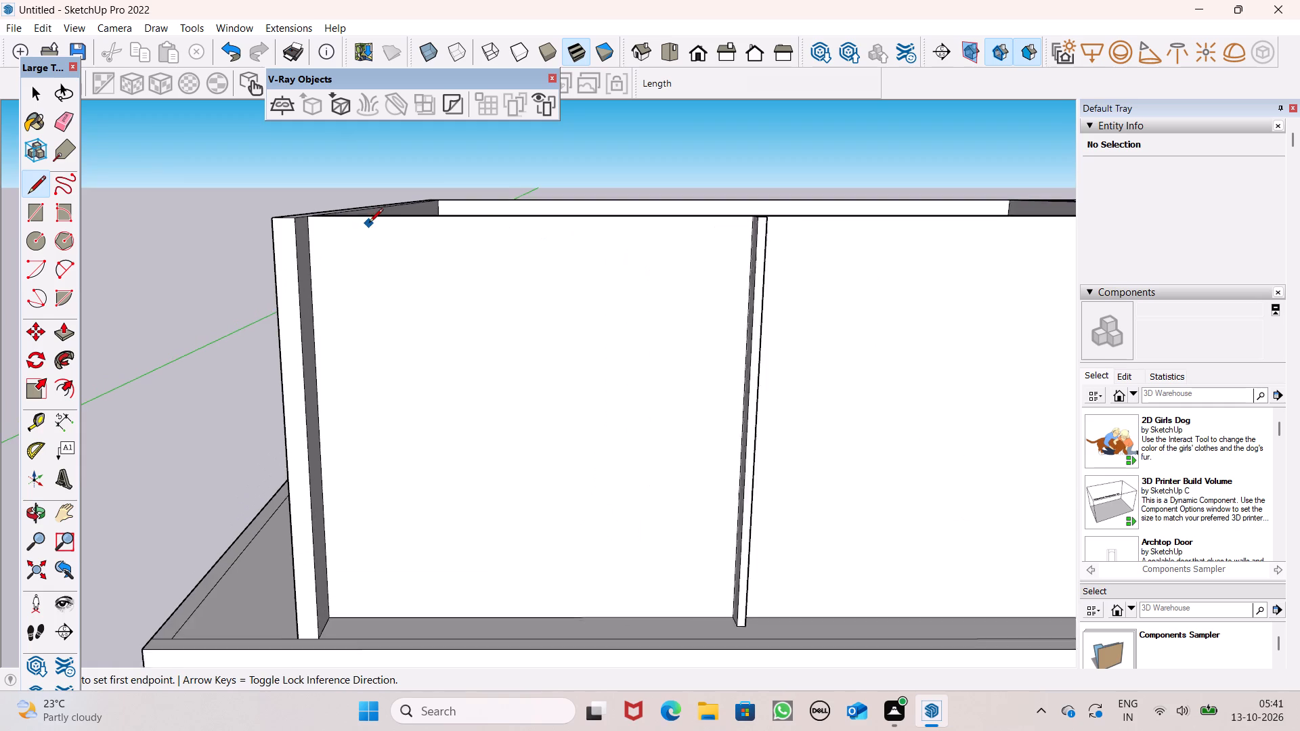
pyautogui.scroll(1, 369, 223)
pyautogui.scroll(-1, 367, 237)
pyautogui.moveTo(354, 268); pyautogui.dragTo(382, 296, button='middle')
pyautogui.scroll(2, 341, 275)
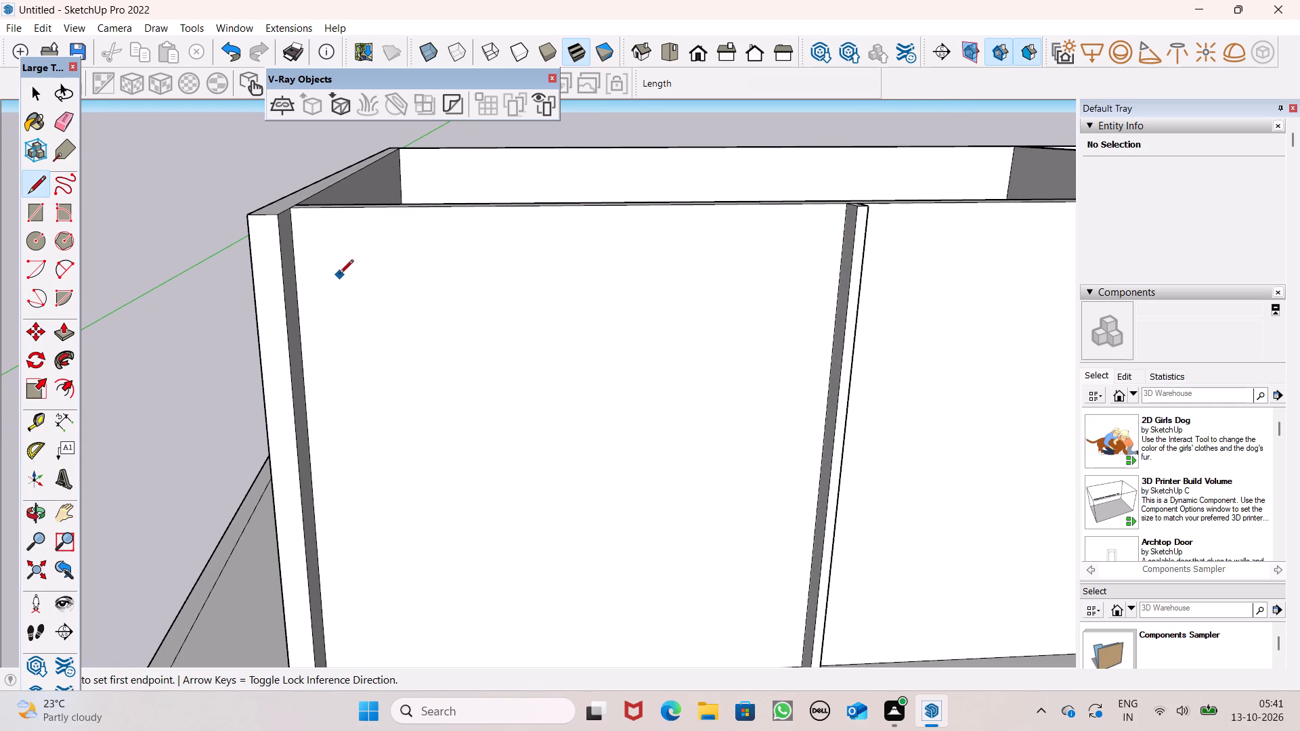
pyautogui.click(294, 263)
pyautogui.click(841, 256)
# Draw a level line about 15' 8" long across the middle section, from the projecting strip to the vertical dividing line.
pyautogui.scroll(-6, 269, 271)
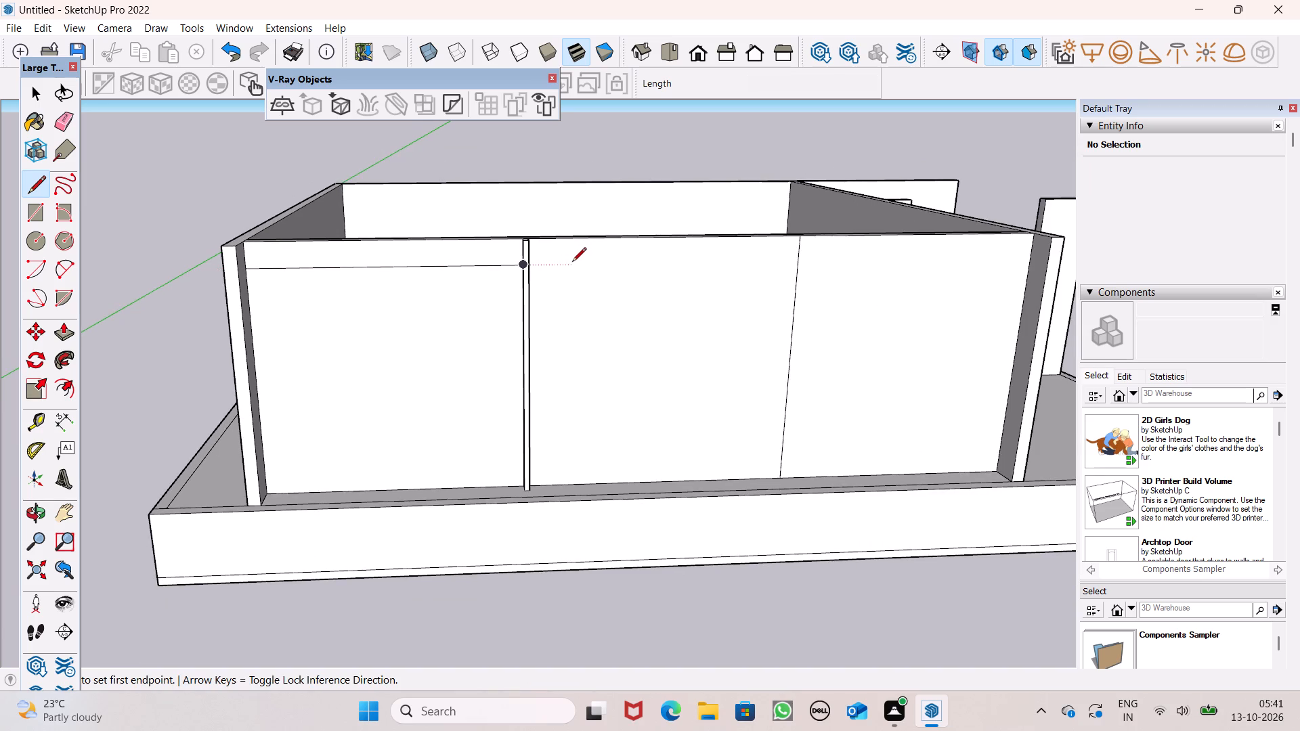
pyautogui.scroll(6, 573, 263)
pyautogui.moveTo(513, 298); pyautogui.dragTo(465, 303, button='middle')
pyautogui.scroll(1, 463, 294)
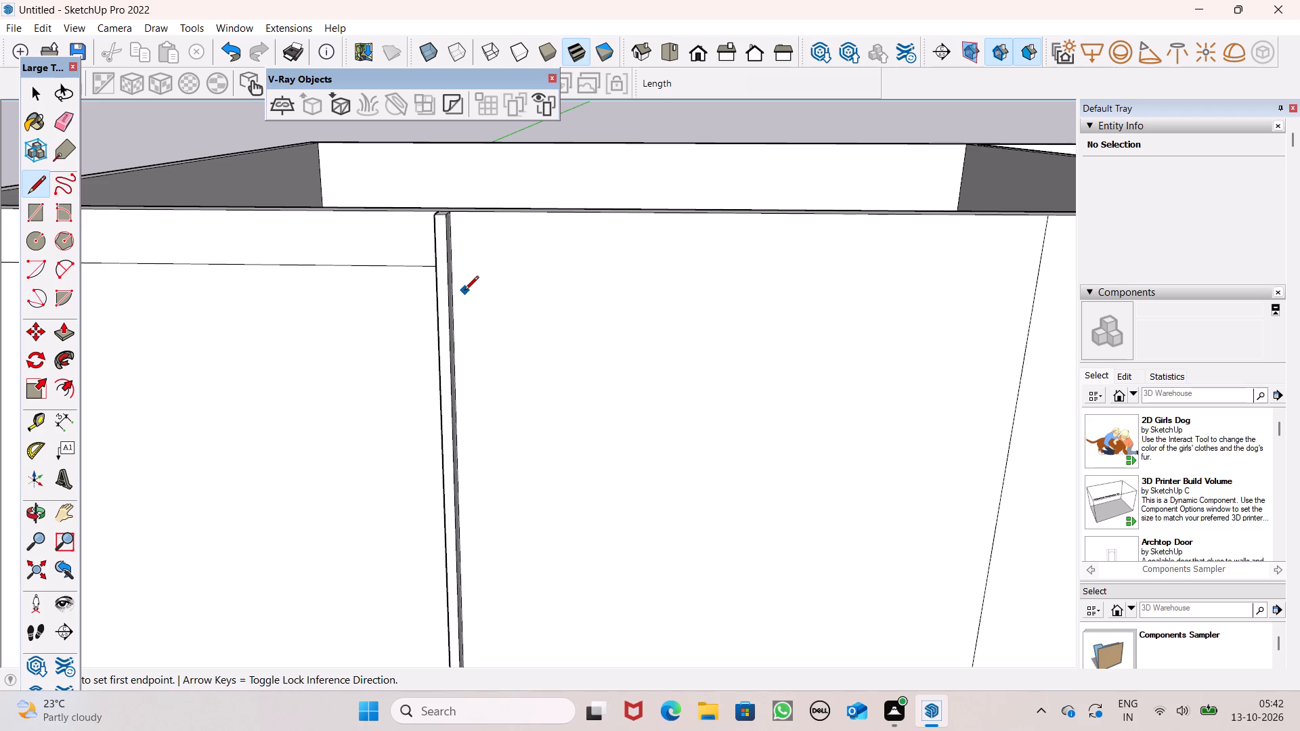
pyautogui.moveTo(499, 289); pyautogui.dragTo(435, 290, button='middle')
pyautogui.middleClick(419, 290)
pyautogui.middleClick(416, 290)
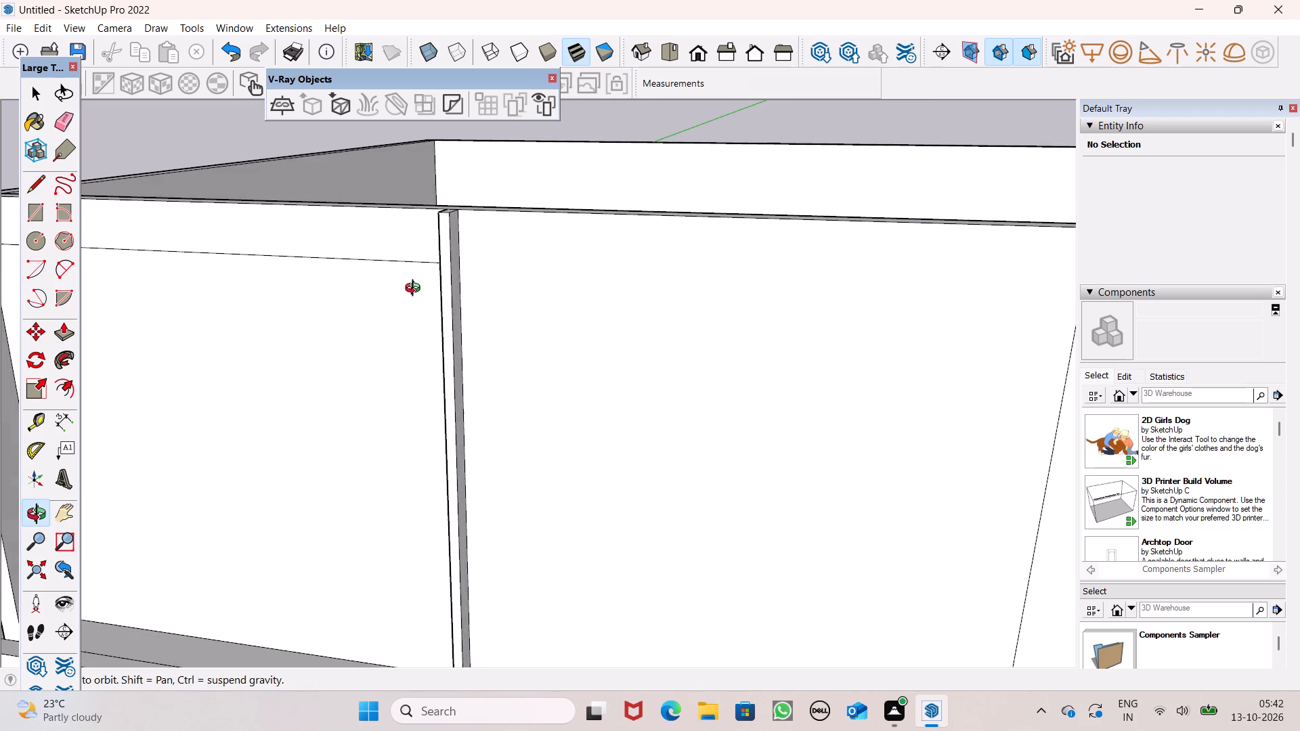
pyautogui.click(458, 263)
pyautogui.scroll(-6, 651, 259)
pyautogui.moveTo(696, 330); pyautogui.dragTo(808, 332, button='middle')
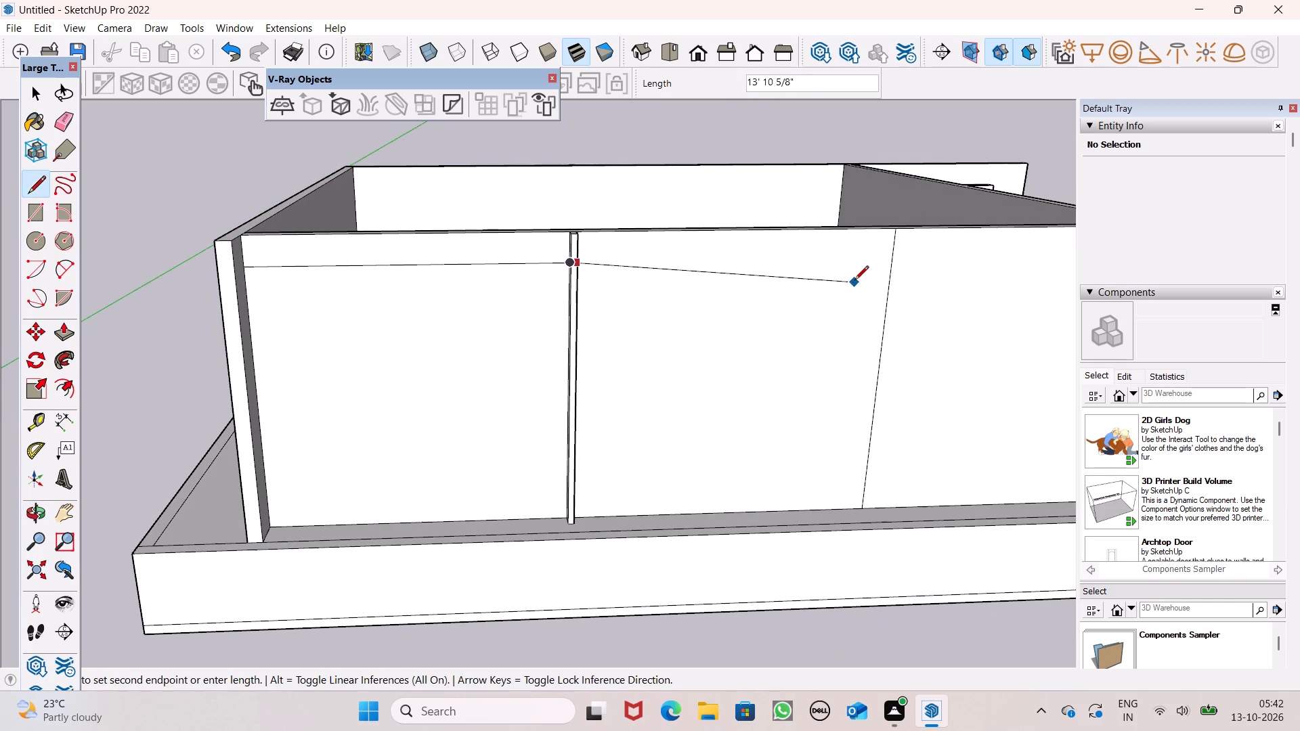
pyautogui.scroll(2, 888, 274)
pyautogui.click(890, 262)
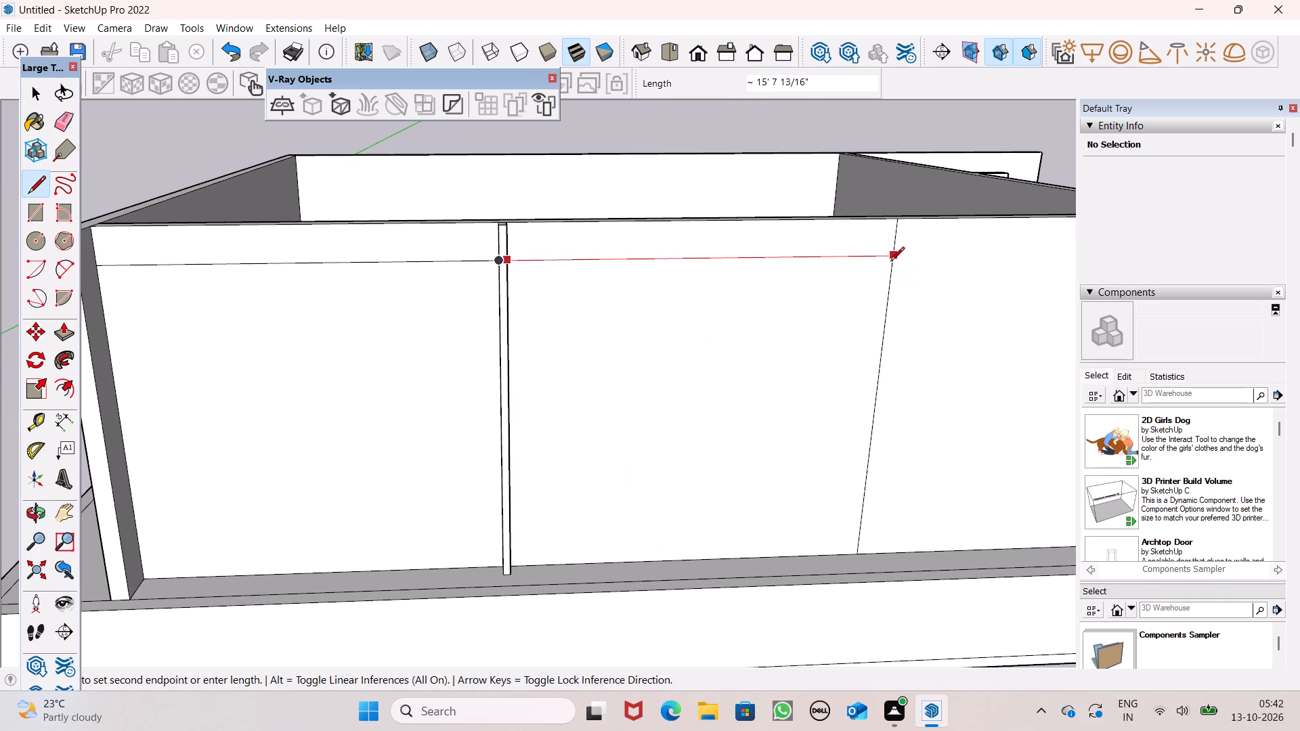
pyautogui.press('space')
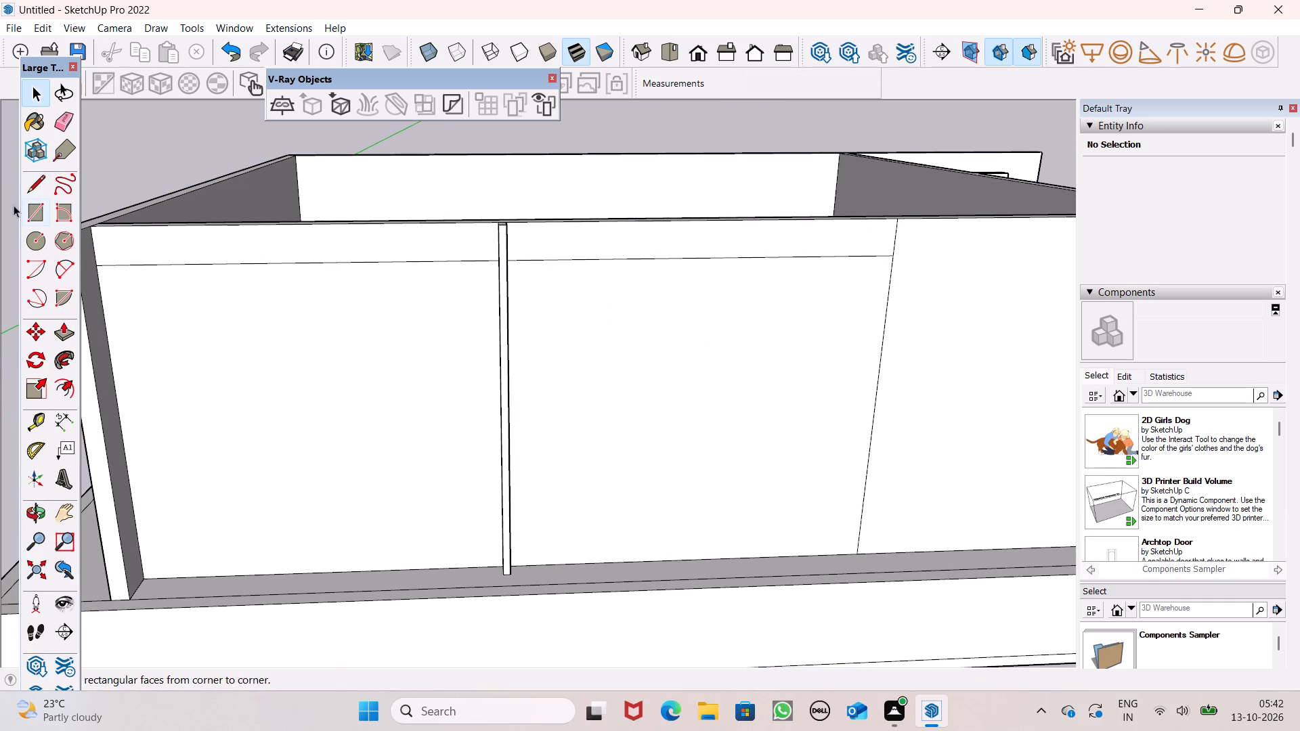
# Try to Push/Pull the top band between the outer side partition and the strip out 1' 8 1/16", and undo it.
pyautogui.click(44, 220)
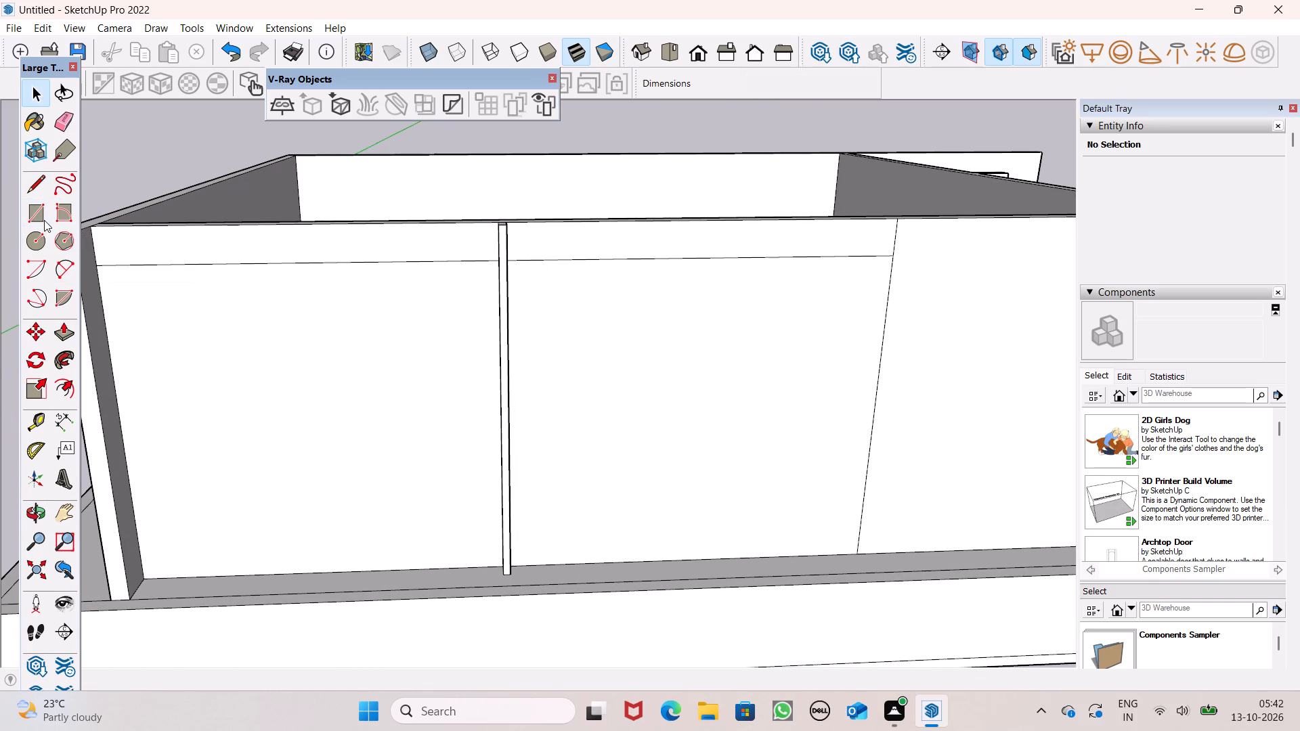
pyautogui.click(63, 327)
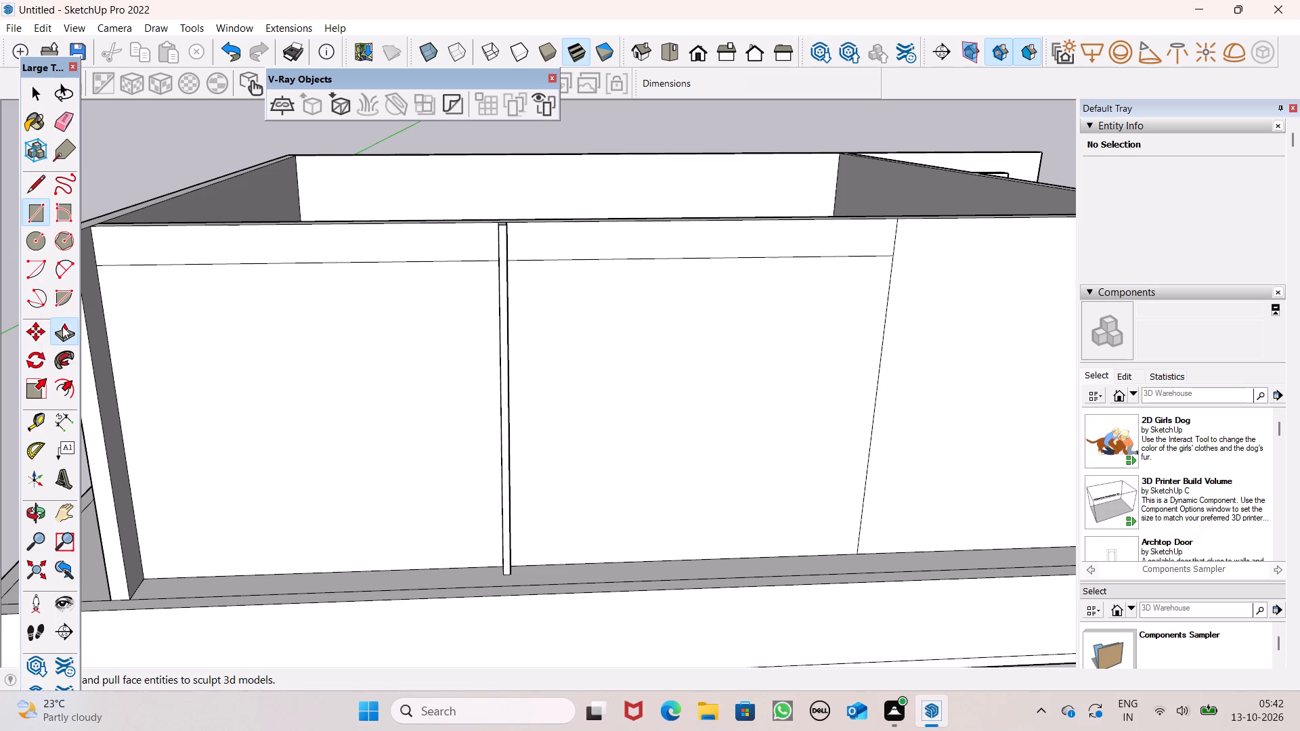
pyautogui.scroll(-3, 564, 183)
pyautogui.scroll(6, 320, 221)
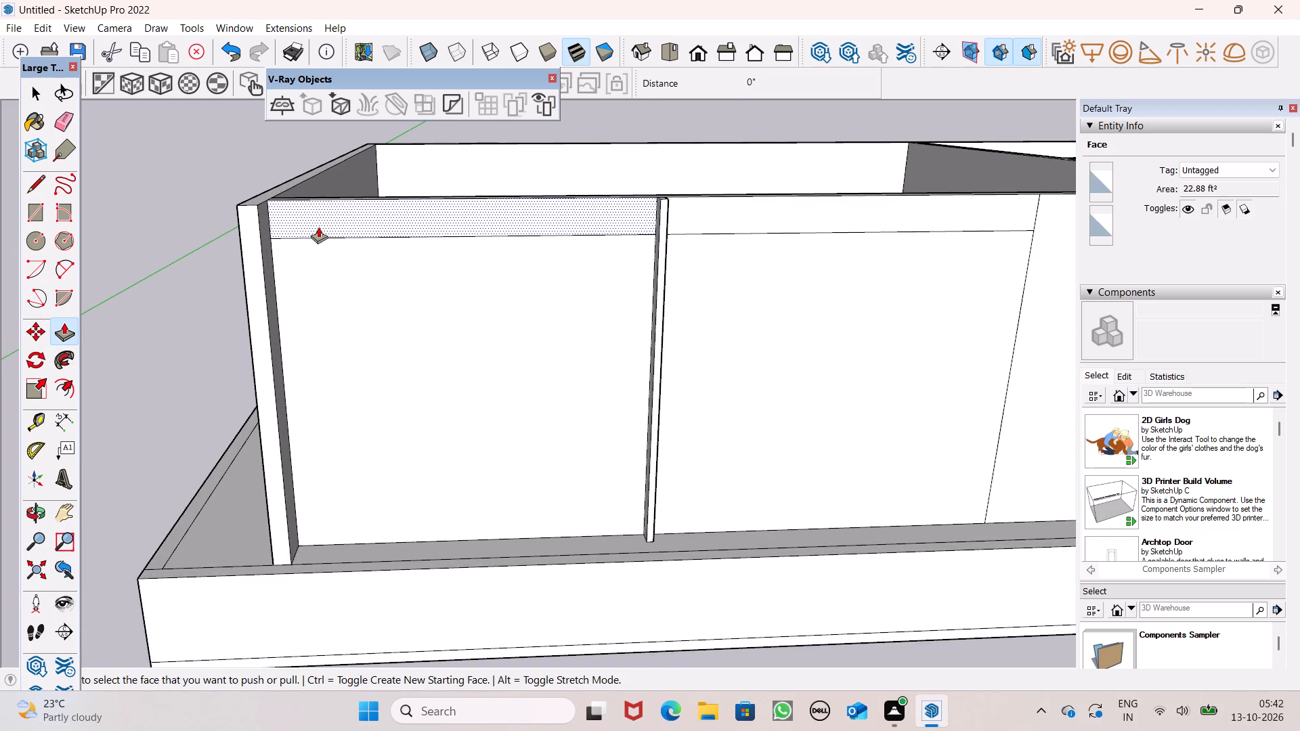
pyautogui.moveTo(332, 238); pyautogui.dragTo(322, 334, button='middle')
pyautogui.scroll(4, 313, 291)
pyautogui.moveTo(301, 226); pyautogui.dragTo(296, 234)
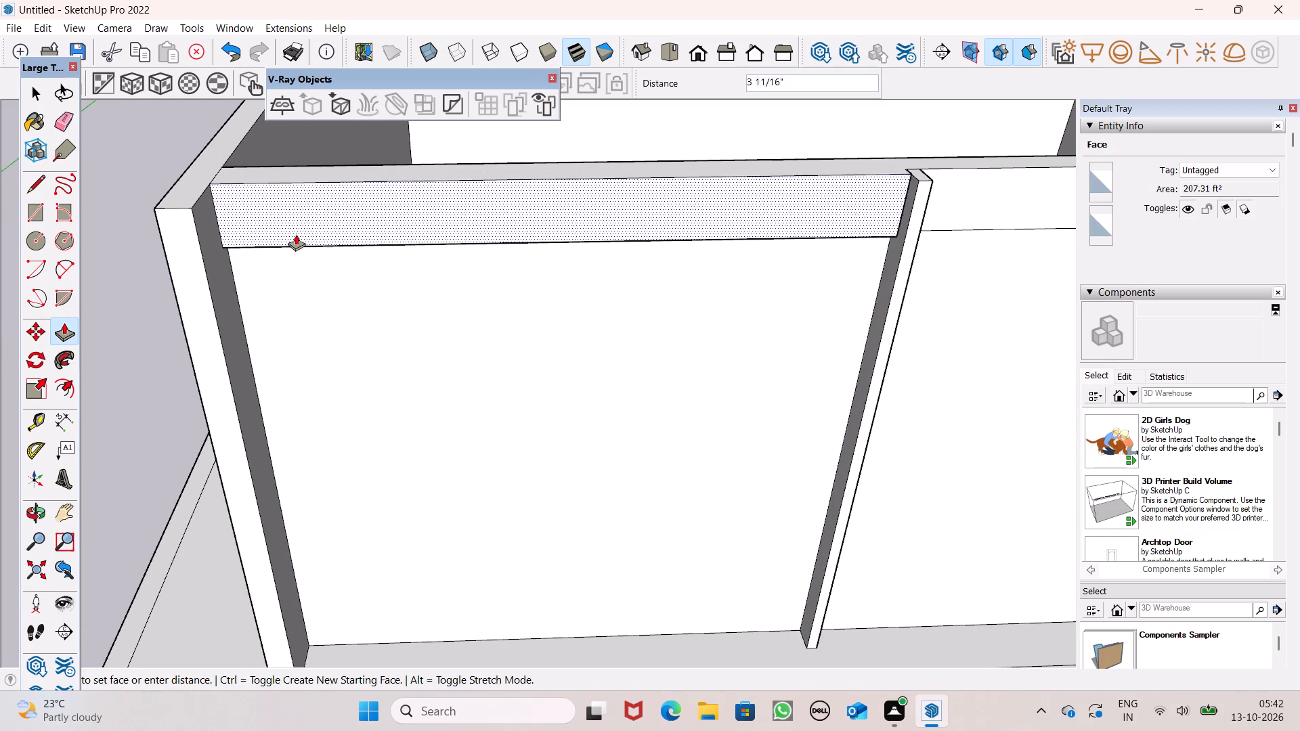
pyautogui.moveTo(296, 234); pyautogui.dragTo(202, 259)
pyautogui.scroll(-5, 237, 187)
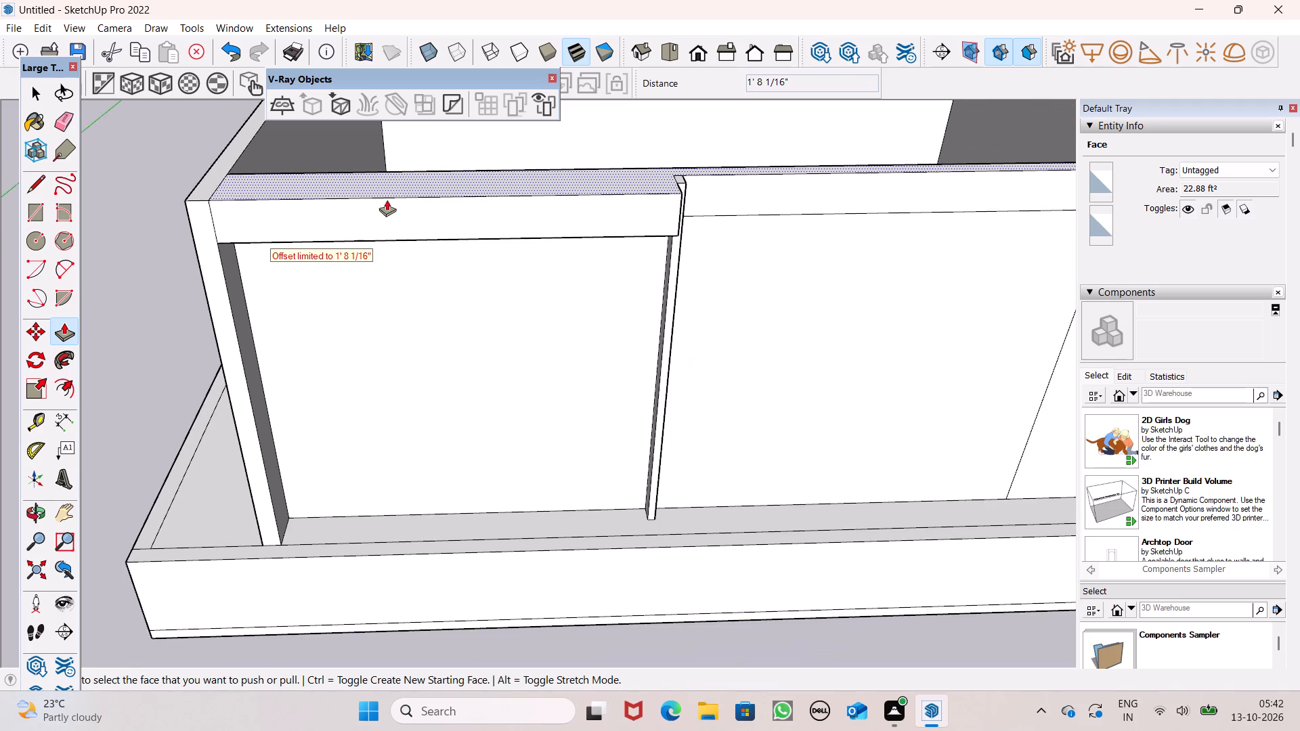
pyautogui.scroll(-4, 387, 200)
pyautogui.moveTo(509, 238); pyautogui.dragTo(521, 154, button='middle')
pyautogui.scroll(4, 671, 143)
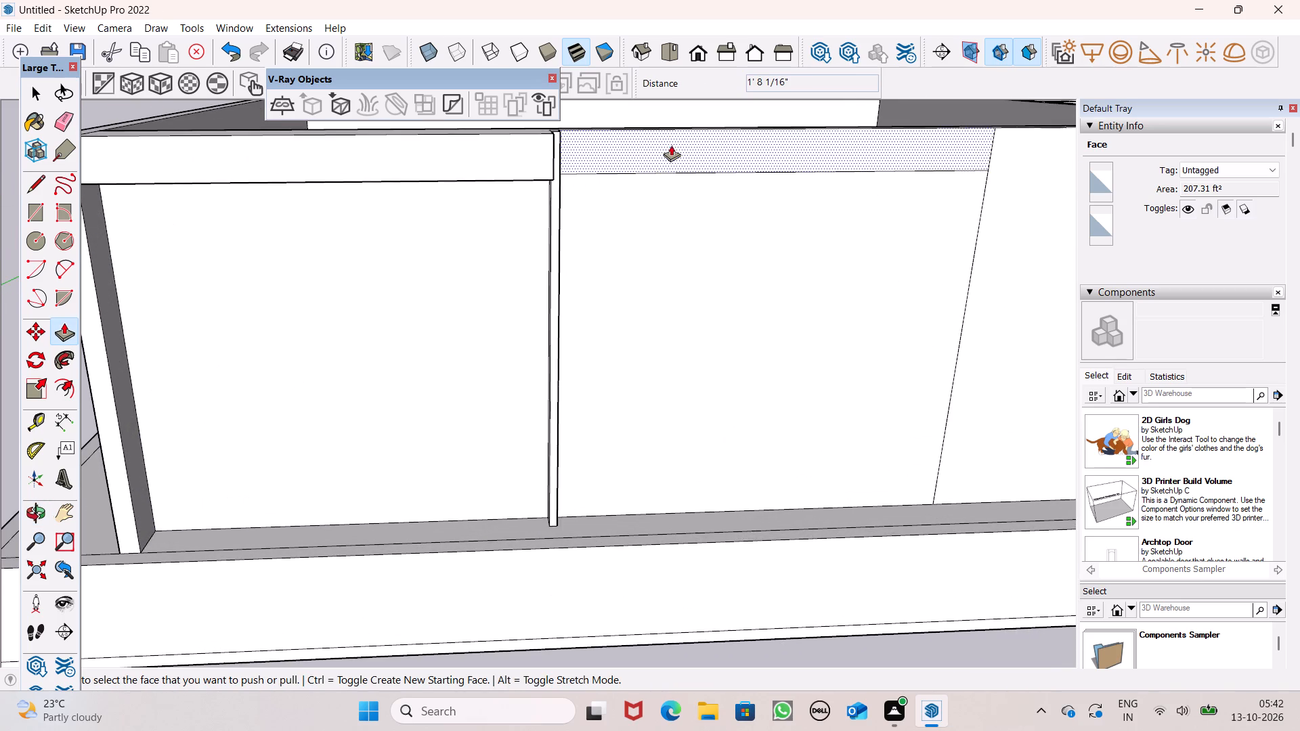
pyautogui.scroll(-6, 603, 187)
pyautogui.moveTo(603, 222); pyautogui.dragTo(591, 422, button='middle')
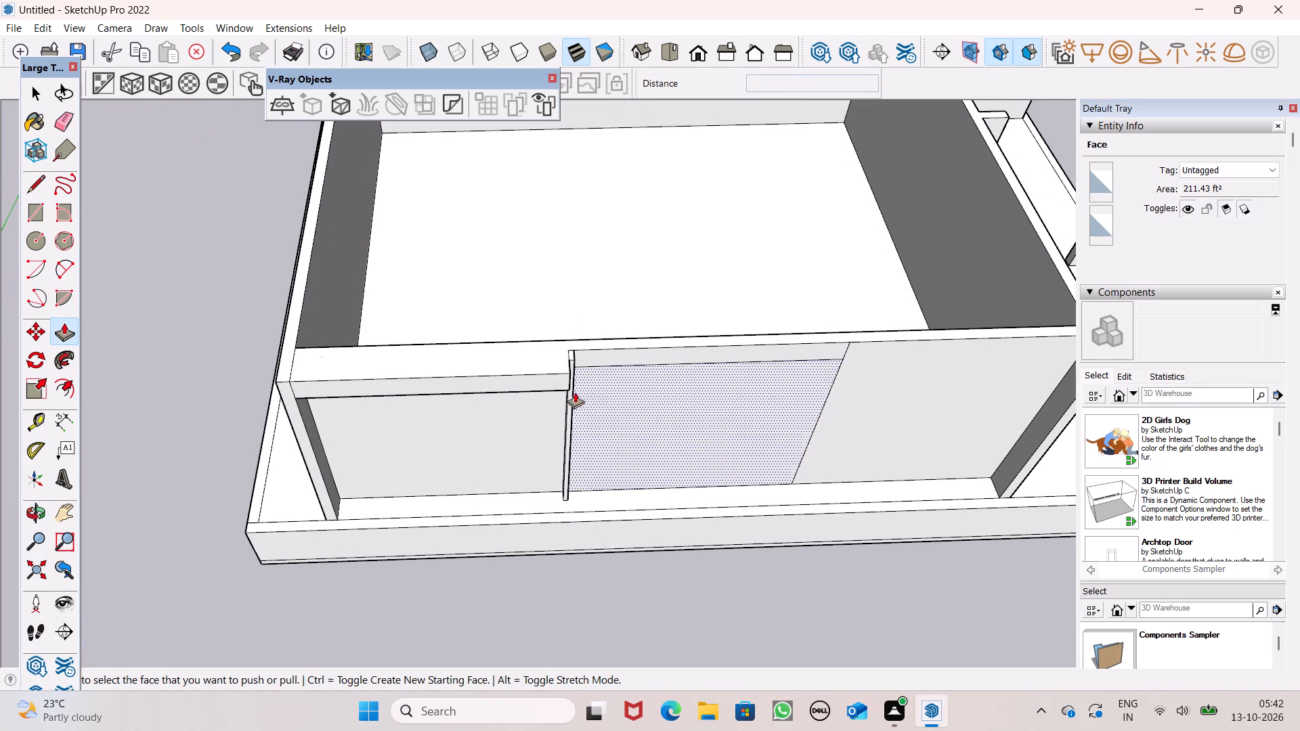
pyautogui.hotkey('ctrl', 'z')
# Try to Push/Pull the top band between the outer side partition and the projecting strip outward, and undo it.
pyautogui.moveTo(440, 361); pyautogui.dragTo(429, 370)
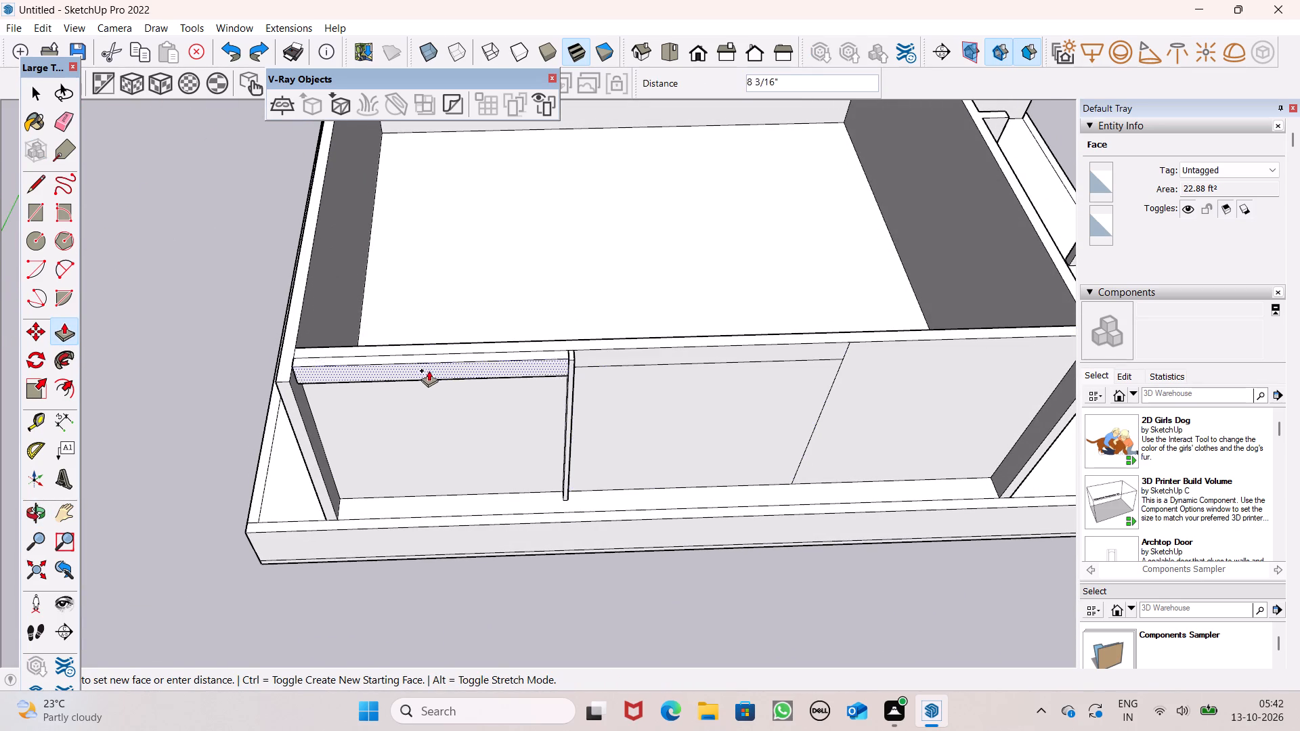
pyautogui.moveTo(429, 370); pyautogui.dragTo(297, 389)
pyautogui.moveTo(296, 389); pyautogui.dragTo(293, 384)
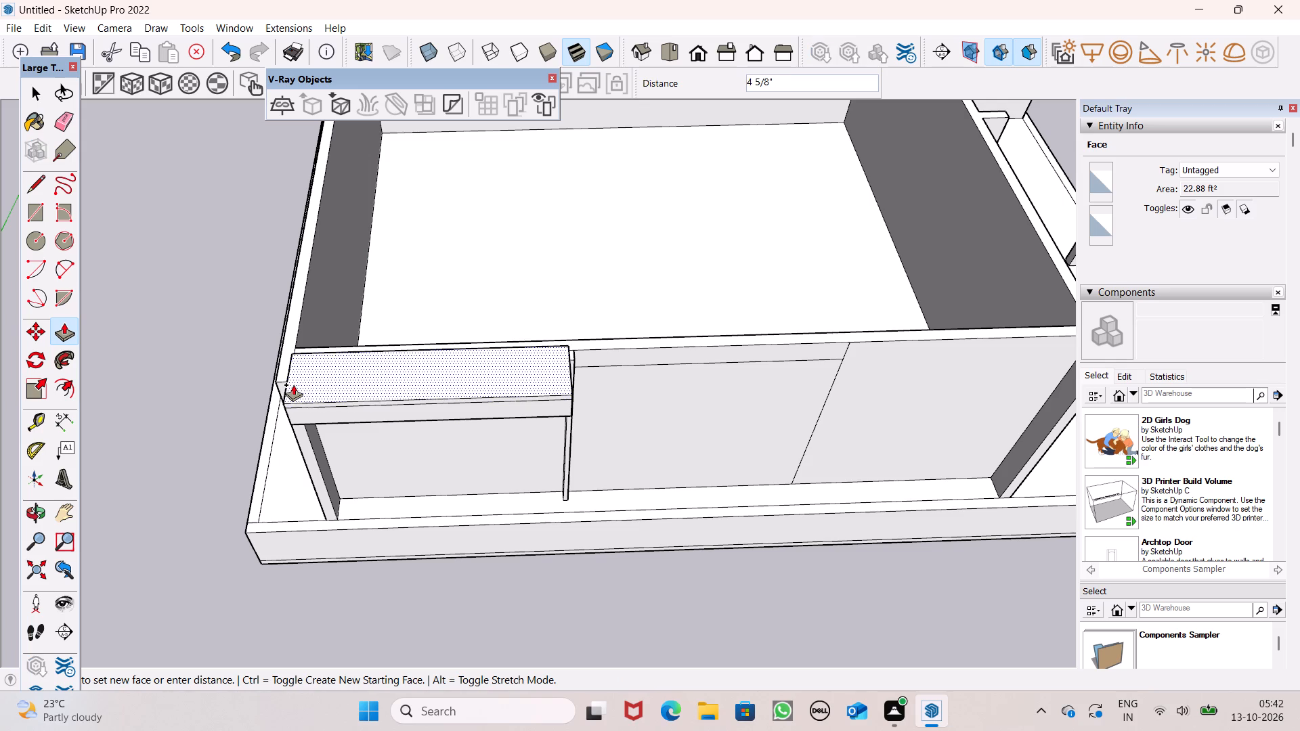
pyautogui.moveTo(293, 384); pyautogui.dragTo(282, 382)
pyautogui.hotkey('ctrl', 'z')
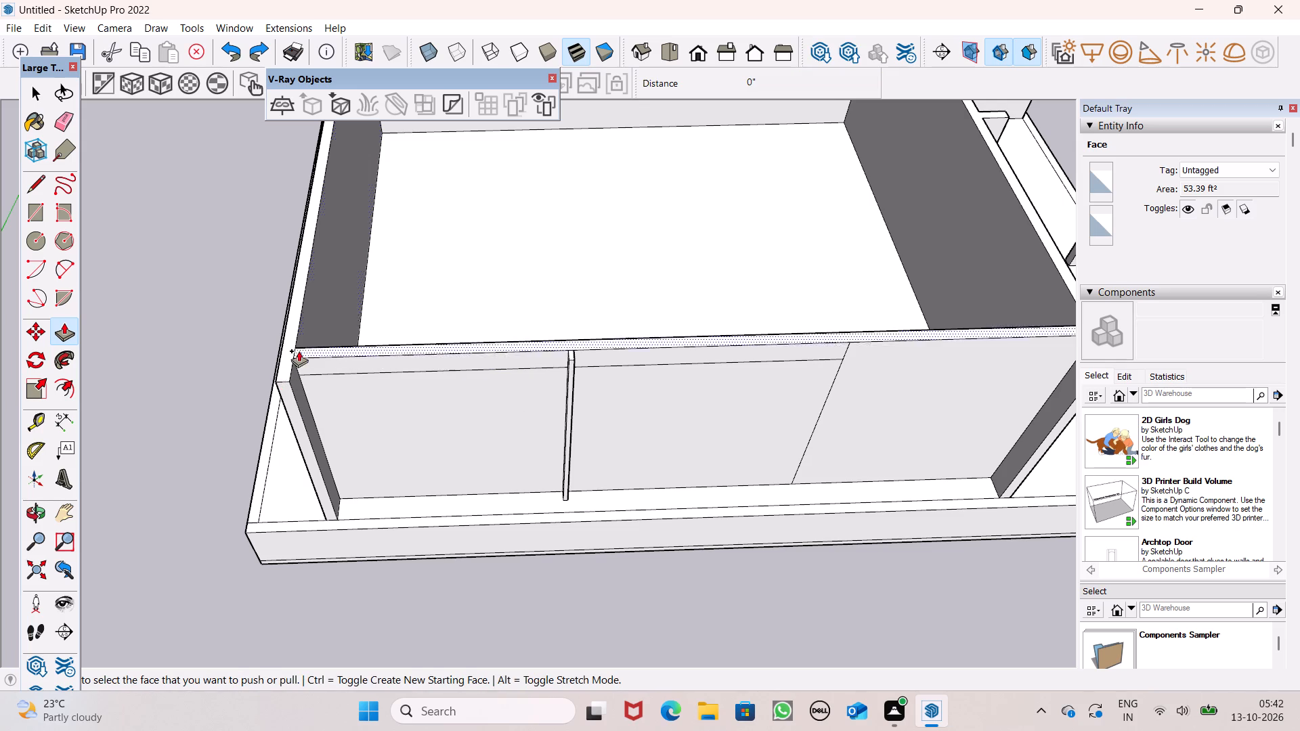
# Push/Pull the top band between the outer side partition and the projecting strip 1' 8 1/16" out from the wall.
pyautogui.scroll(-1, 357, 338)
pyautogui.moveTo(286, 430); pyautogui.dragTo(305, 347, button='middle')
pyautogui.scroll(8, 311, 303)
pyautogui.moveTo(350, 321); pyautogui.dragTo(330, 345)
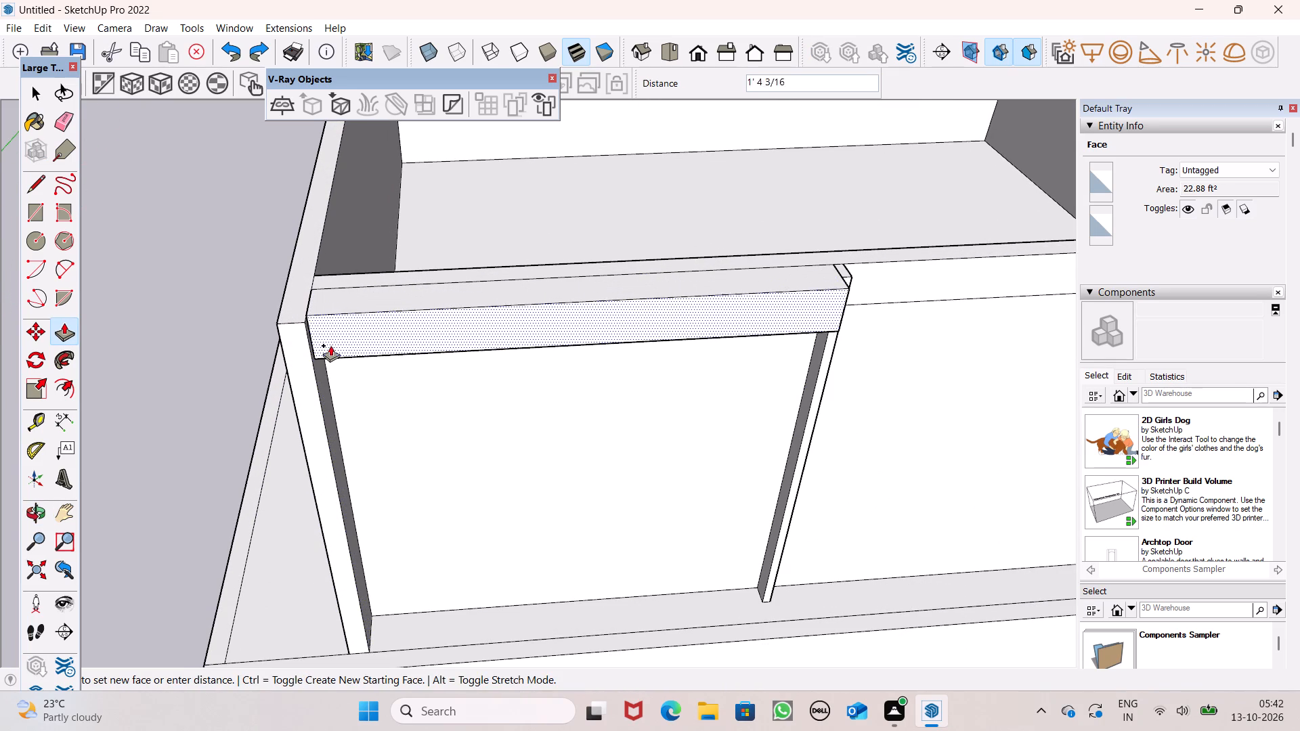
pyautogui.moveTo(330, 345); pyautogui.dragTo(297, 352)
pyautogui.scroll(-6, 301, 270)
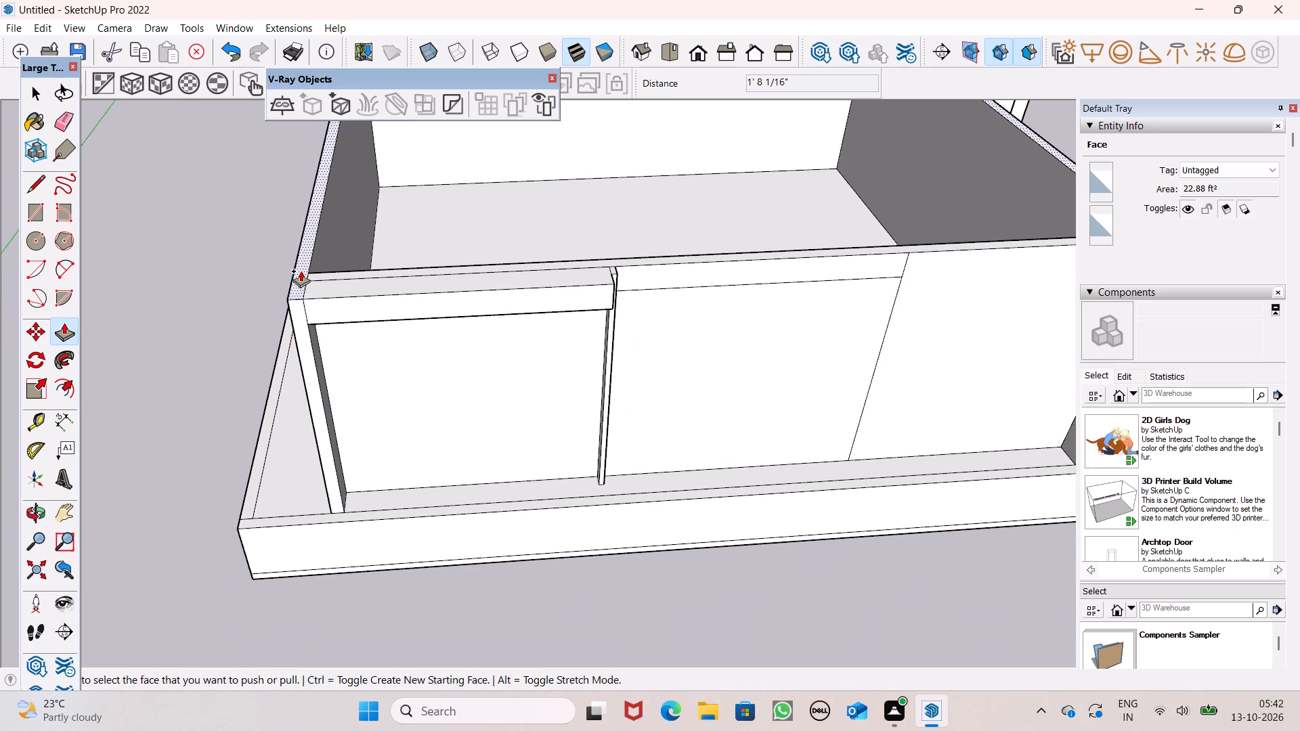
# Push/Pull the middle section's top band out 1' 8 1/16", level with the neighbouring band.
pyautogui.scroll(7, 619, 301)
pyautogui.moveTo(577, 266); pyautogui.dragTo(525, 306)
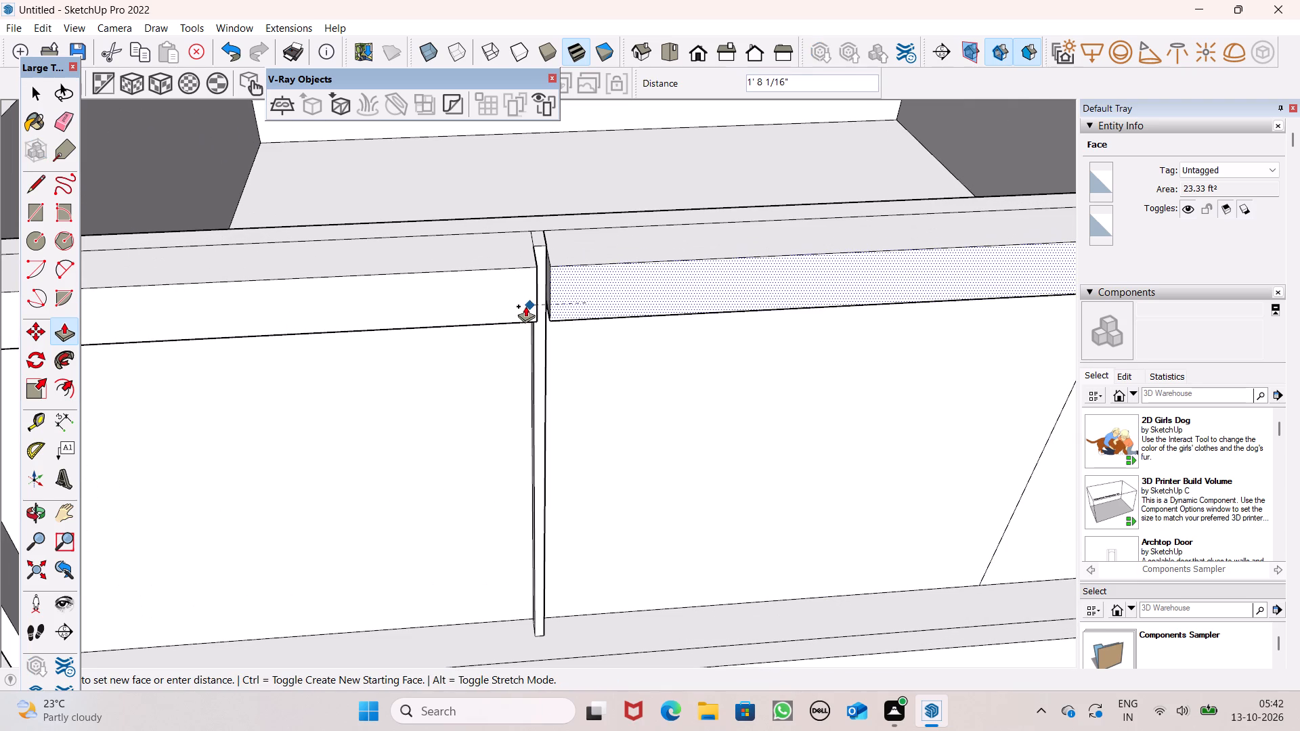
pyautogui.moveTo(525, 306); pyautogui.dragTo(522, 307)
pyautogui.scroll(-8, 456, 218)
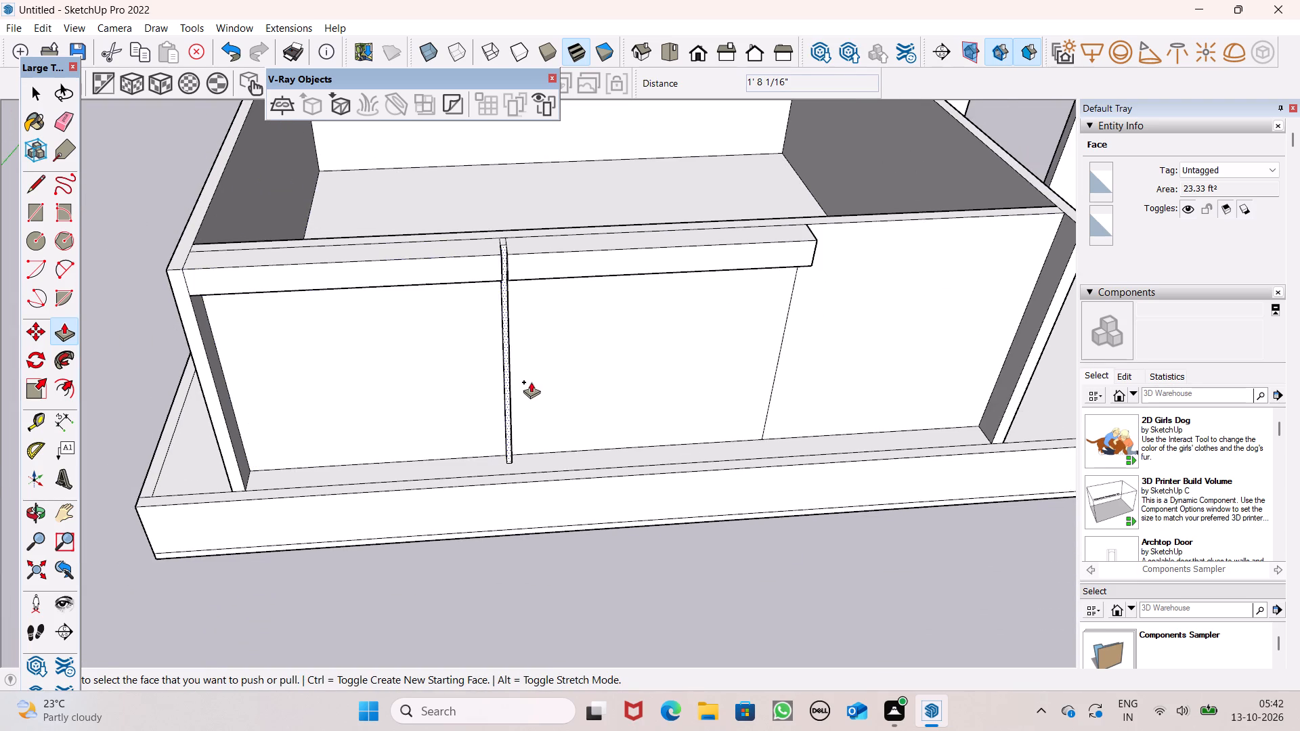
# Examine the front wall's projecting bands, strip and plain end section from several angles.
pyautogui.moveTo(531, 382); pyautogui.dragTo(496, 272, button='middle')
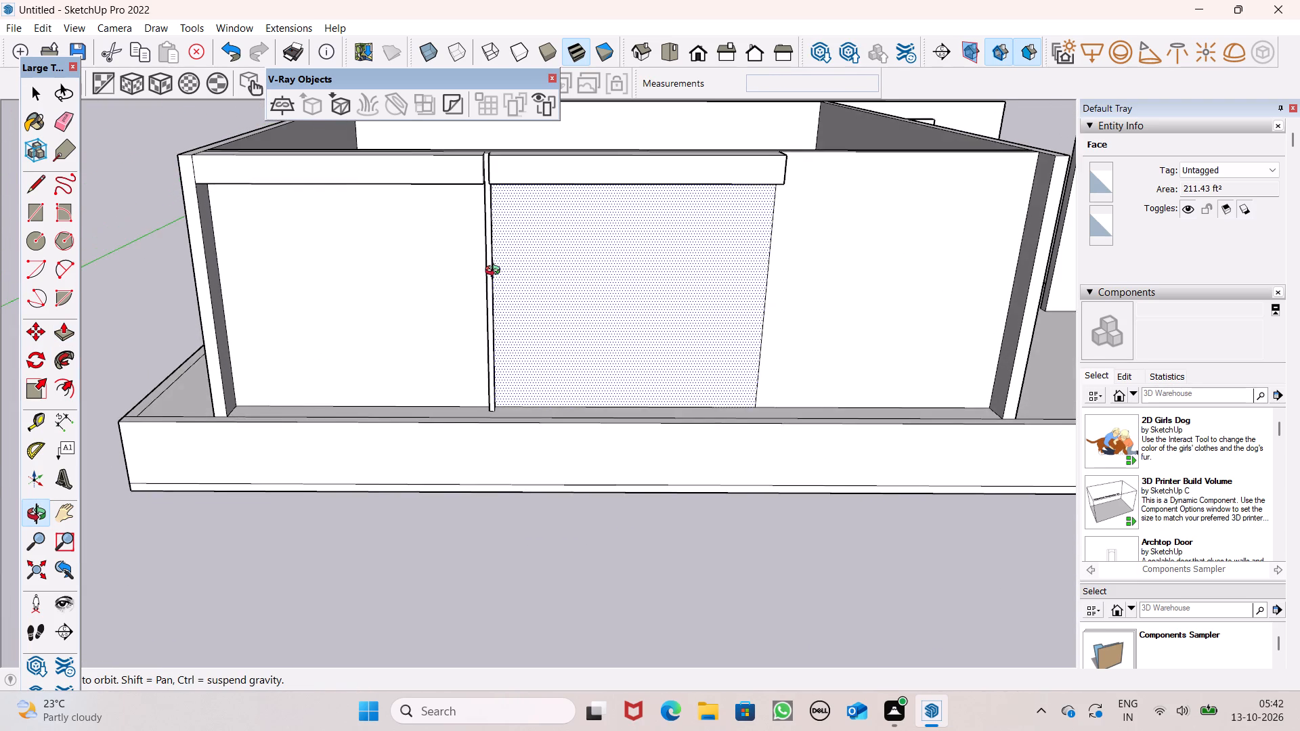
pyautogui.moveTo(496, 272); pyautogui.dragTo(500, 252, button='middle')
pyautogui.moveTo(537, 349); pyautogui.dragTo(591, 319, button='middle')
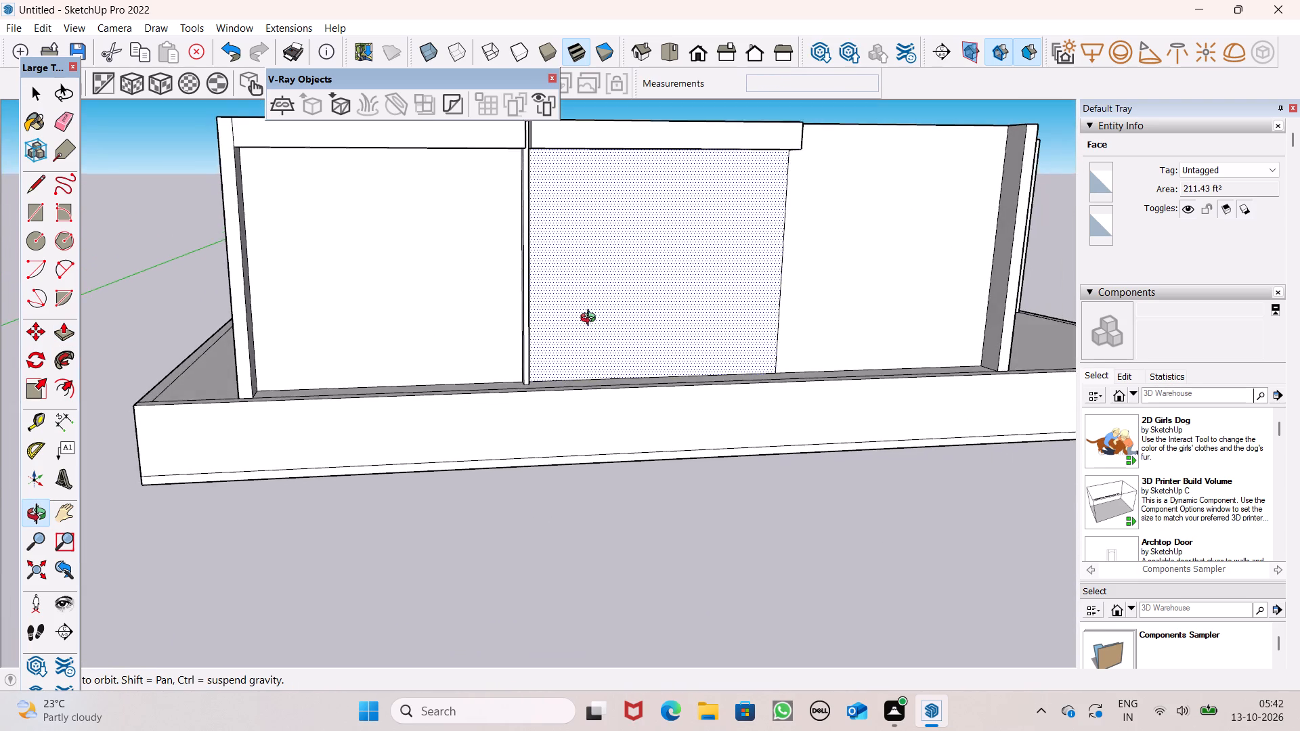
pyautogui.moveTo(591, 319); pyautogui.dragTo(525, 371, button='middle')
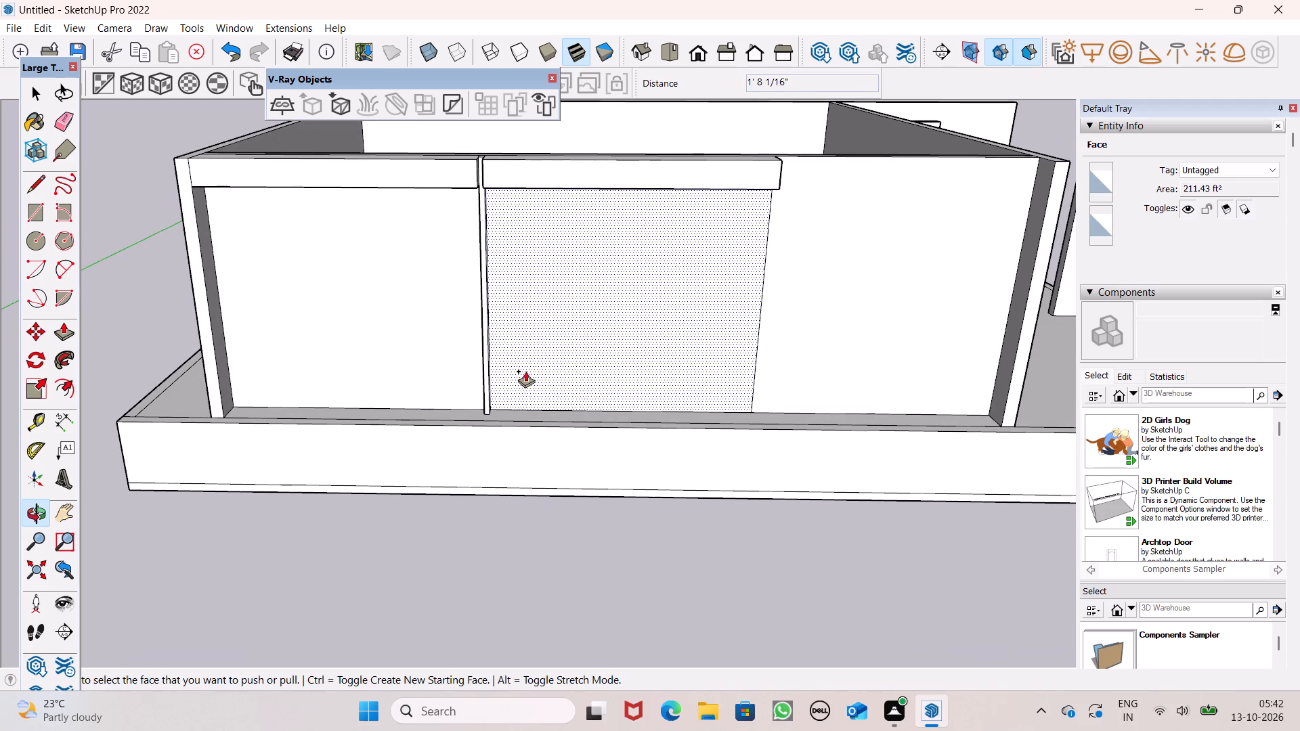
pyautogui.scroll(-1, 581, 366)
pyautogui.moveTo(612, 422); pyautogui.dragTo(615, 374, button='middle')
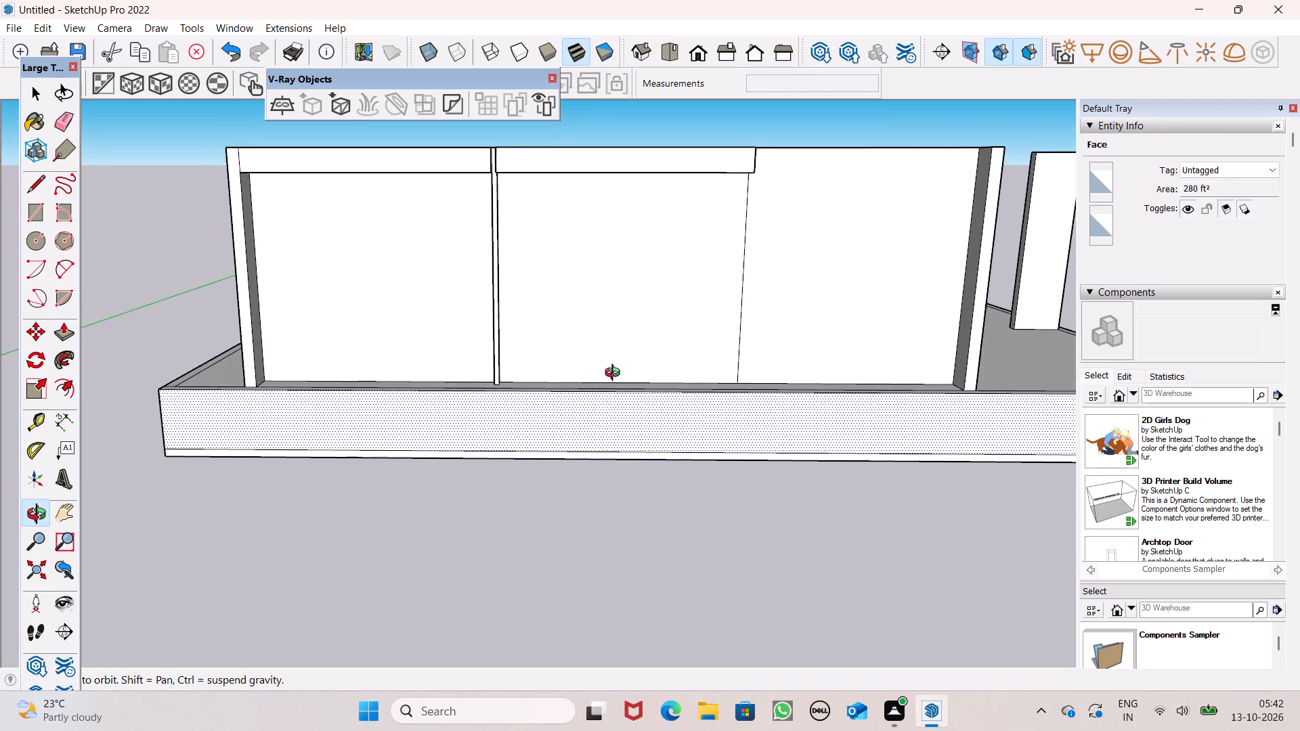
pyautogui.moveTo(615, 374); pyautogui.dragTo(618, 395, button='middle')
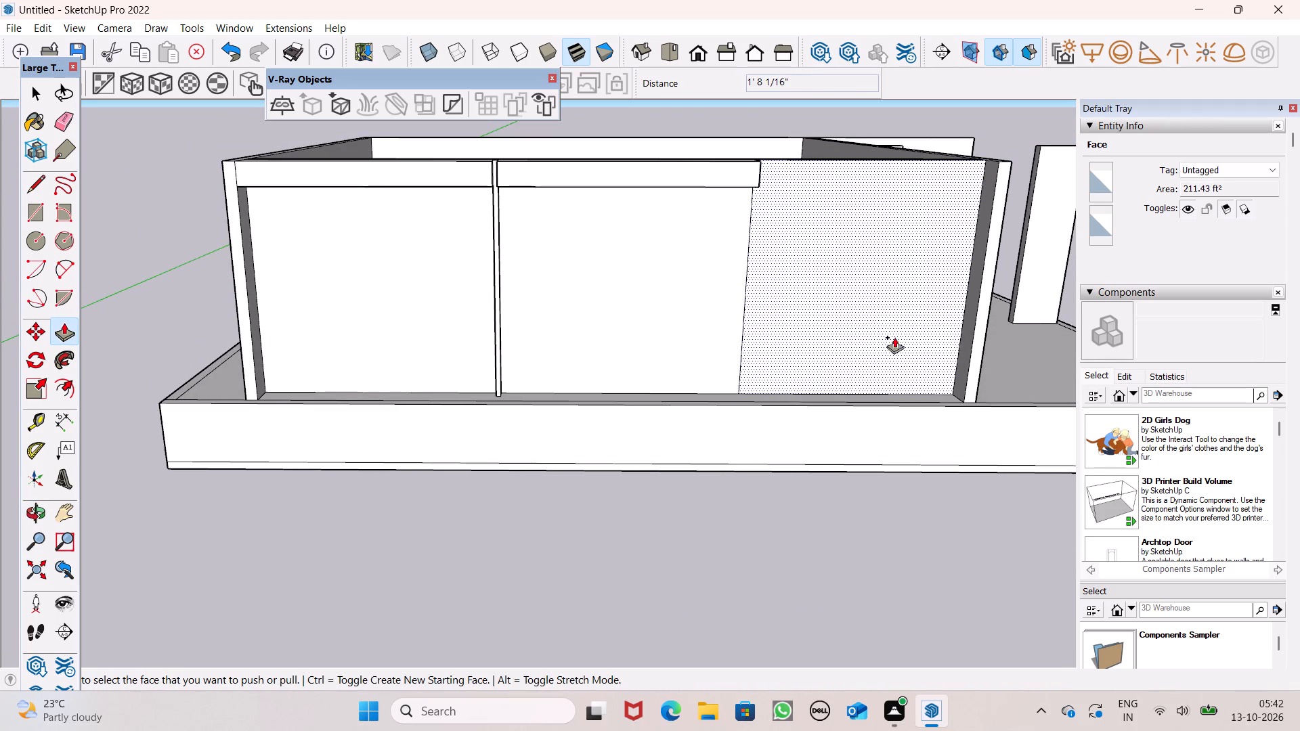
pyautogui.press('space')
pyautogui.scroll(-3, 614, 305)
pyautogui.moveTo(777, 361); pyautogui.dragTo(774, 454, button='middle')
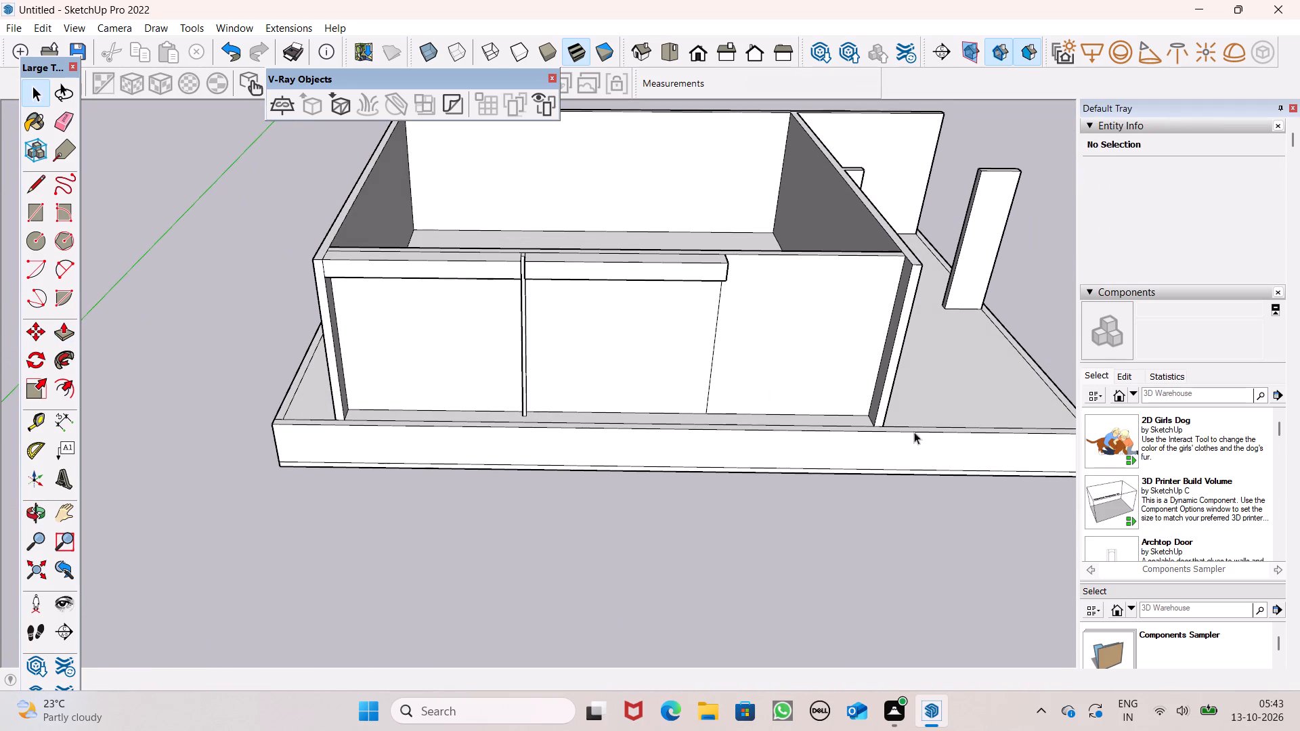
pyautogui.scroll(5, 945, 409)
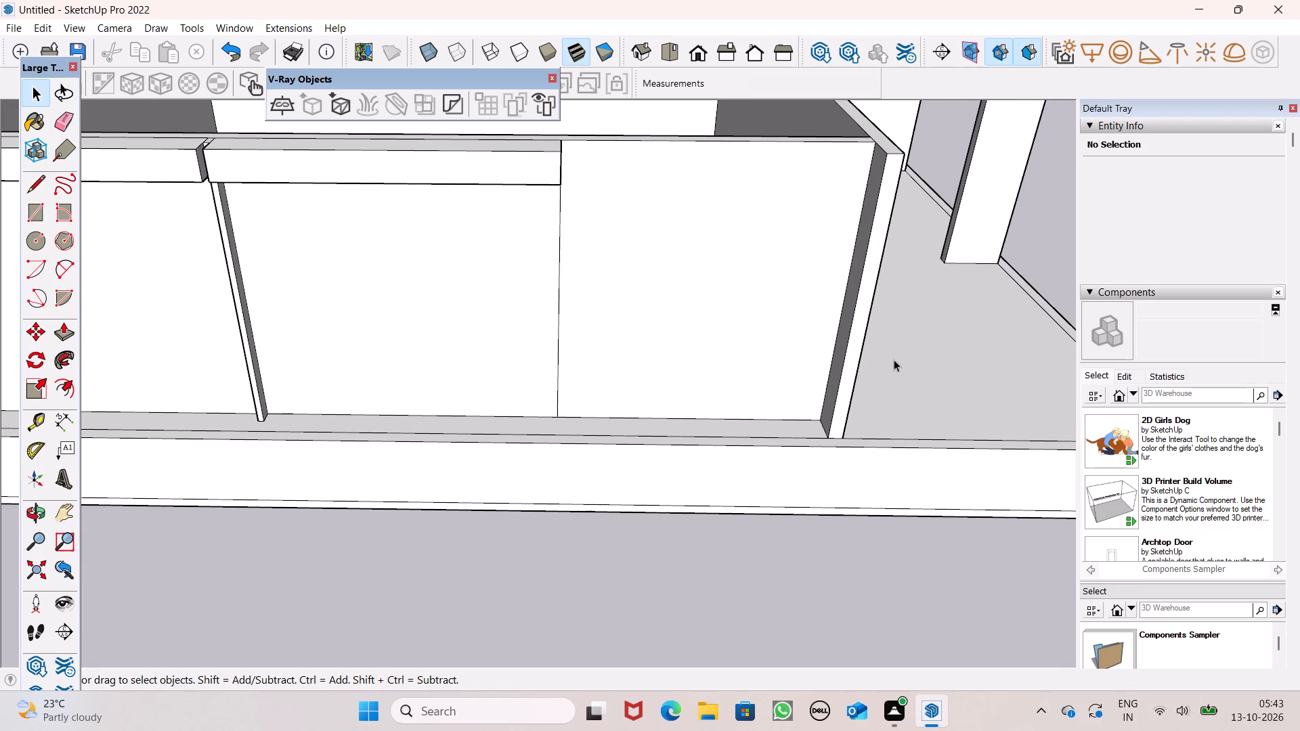
pyautogui.scroll(-2, 897, 360)
pyautogui.moveTo(927, 389); pyautogui.dragTo(921, 412, button='middle')
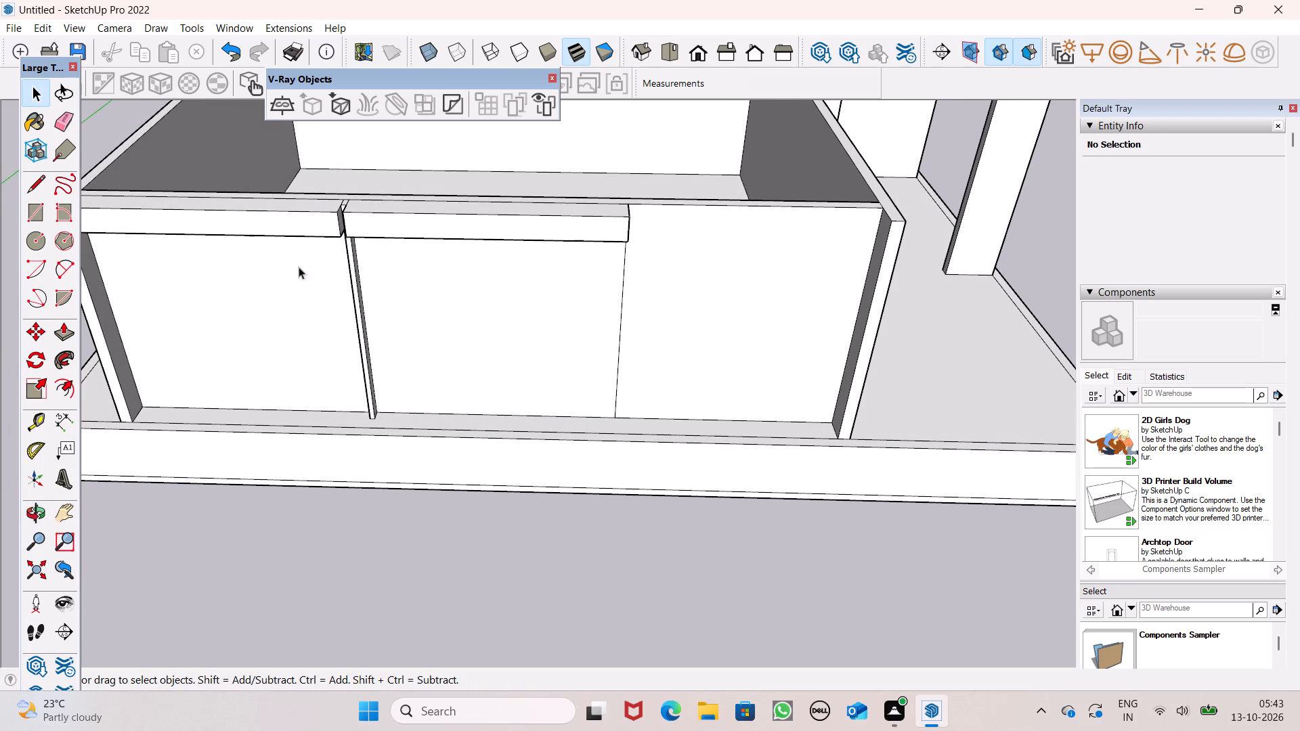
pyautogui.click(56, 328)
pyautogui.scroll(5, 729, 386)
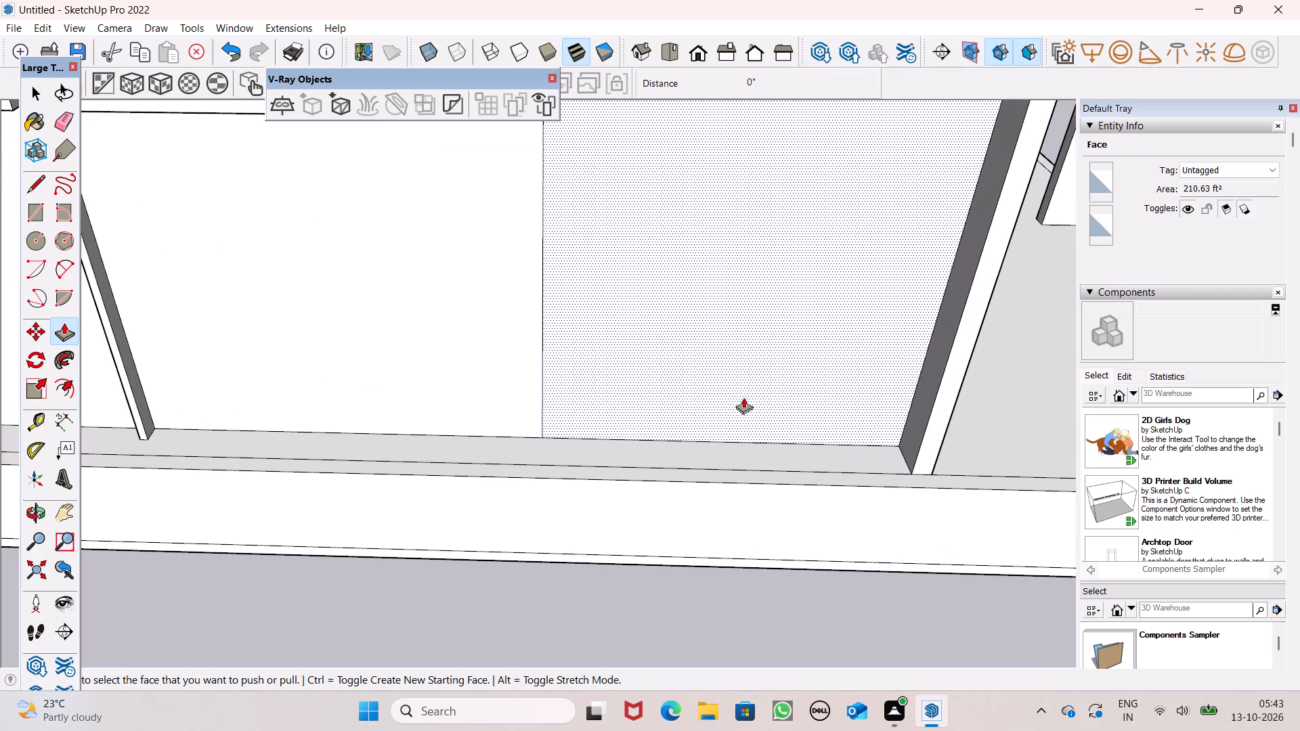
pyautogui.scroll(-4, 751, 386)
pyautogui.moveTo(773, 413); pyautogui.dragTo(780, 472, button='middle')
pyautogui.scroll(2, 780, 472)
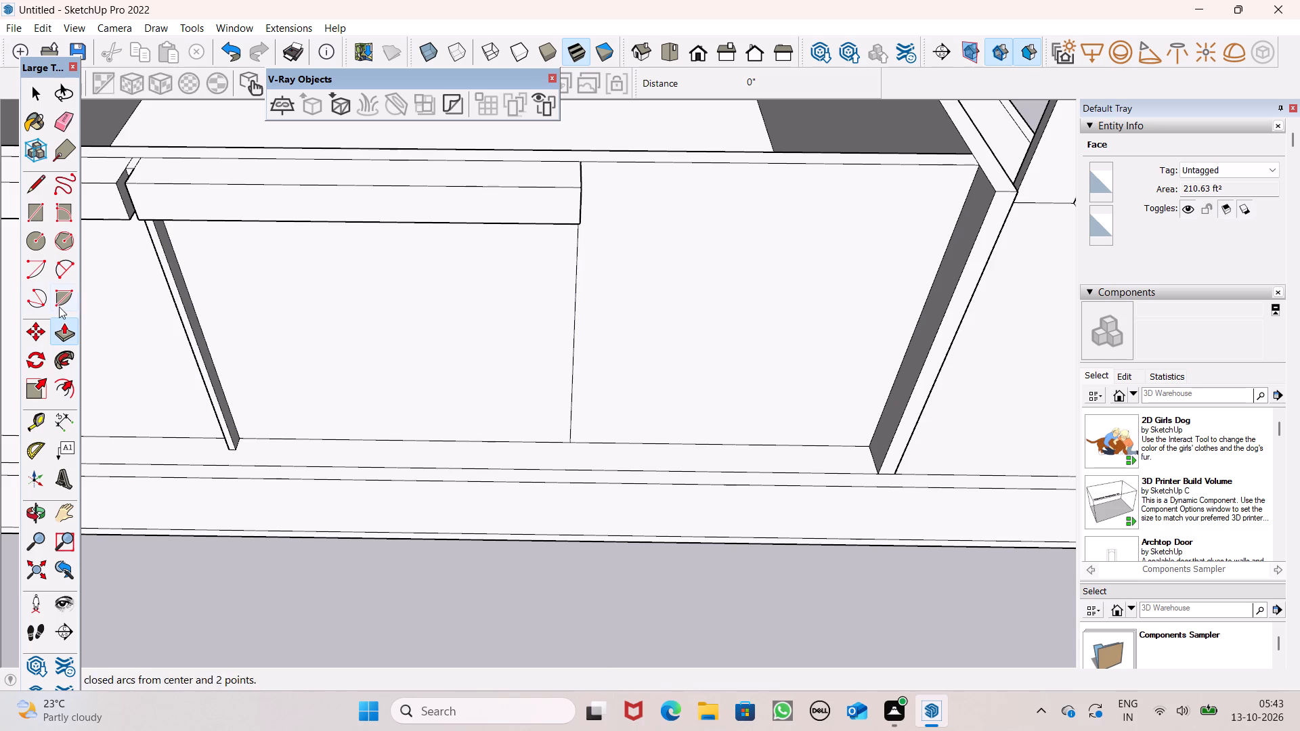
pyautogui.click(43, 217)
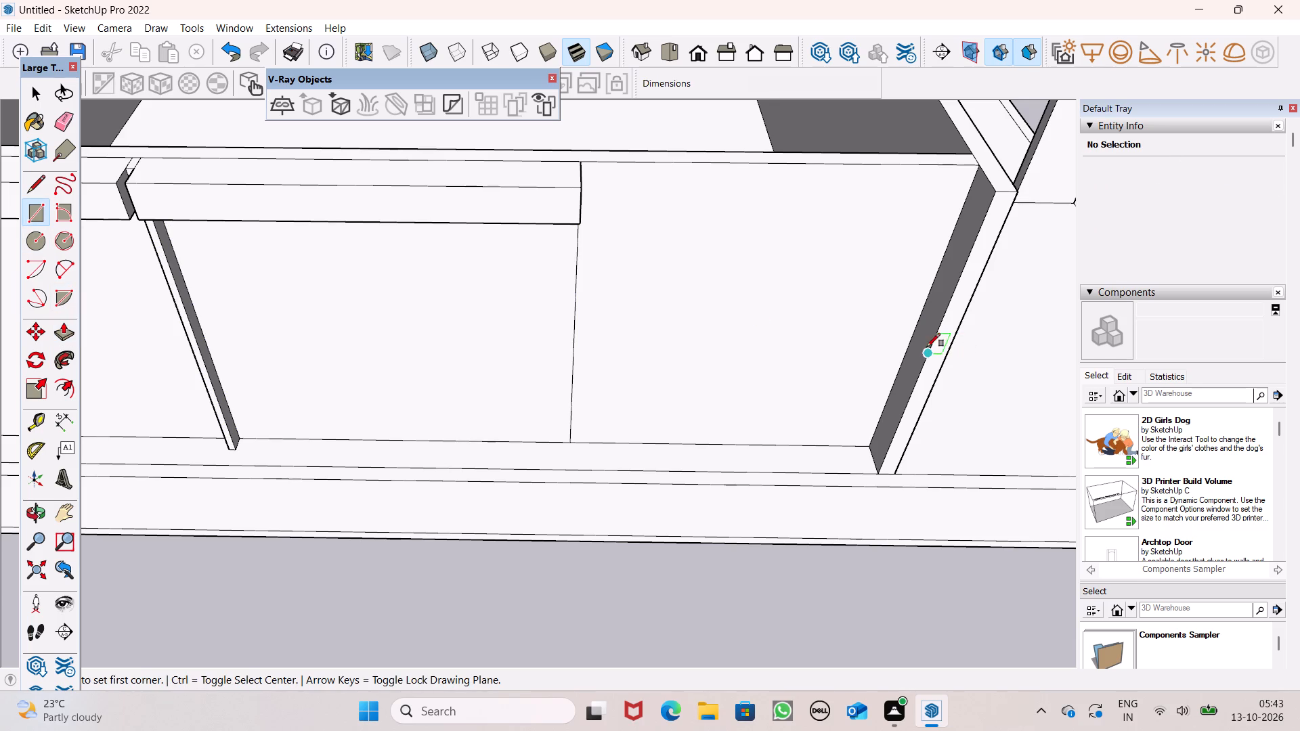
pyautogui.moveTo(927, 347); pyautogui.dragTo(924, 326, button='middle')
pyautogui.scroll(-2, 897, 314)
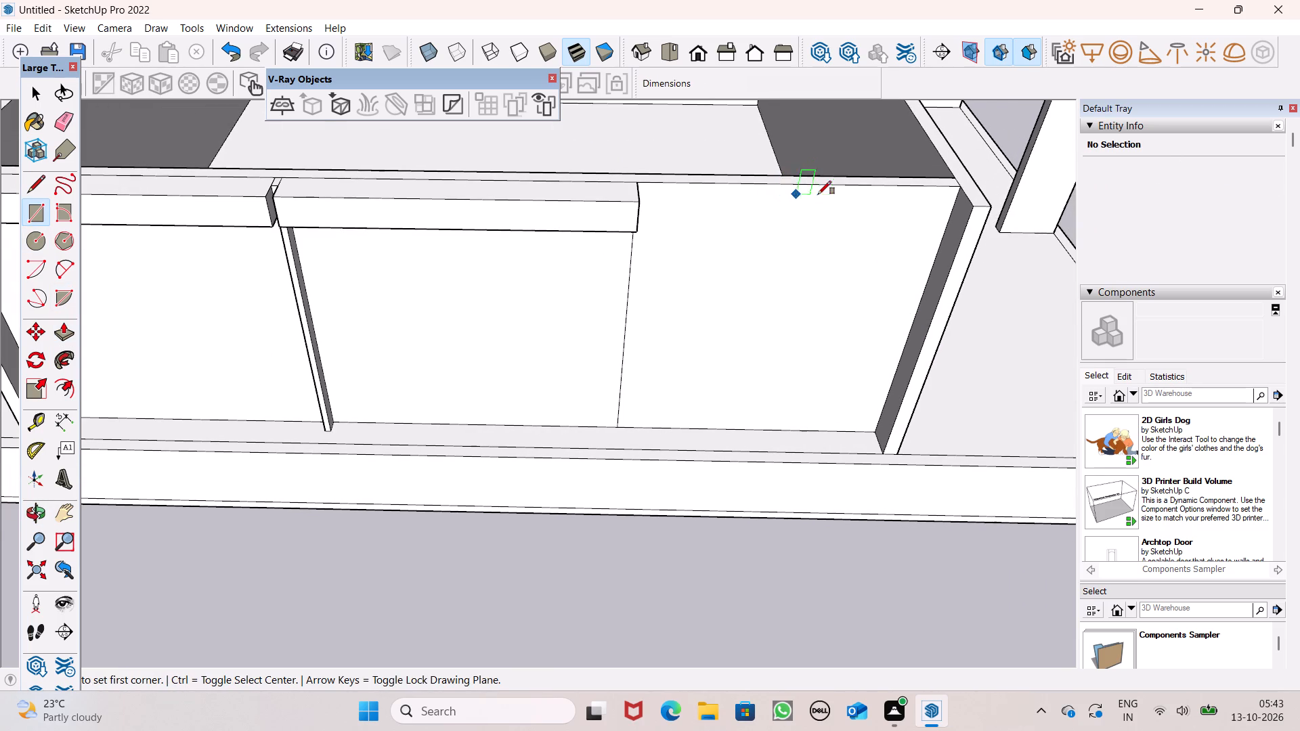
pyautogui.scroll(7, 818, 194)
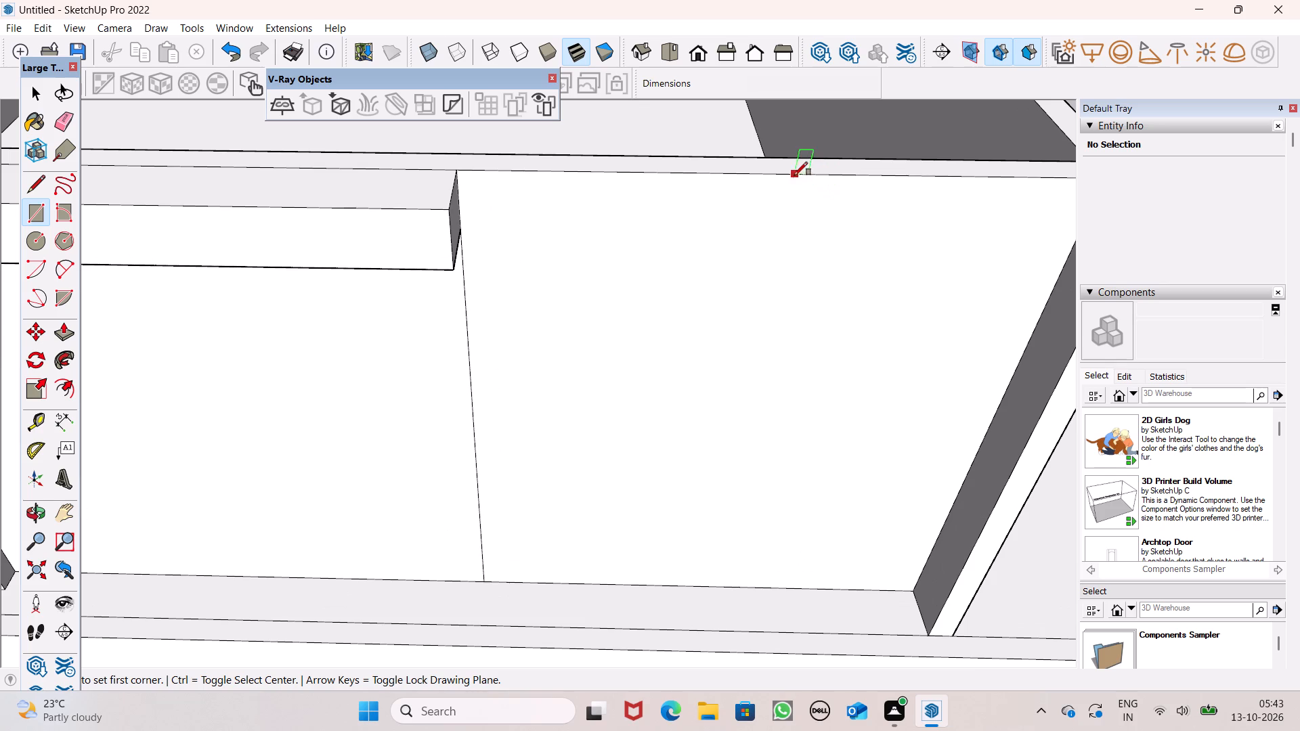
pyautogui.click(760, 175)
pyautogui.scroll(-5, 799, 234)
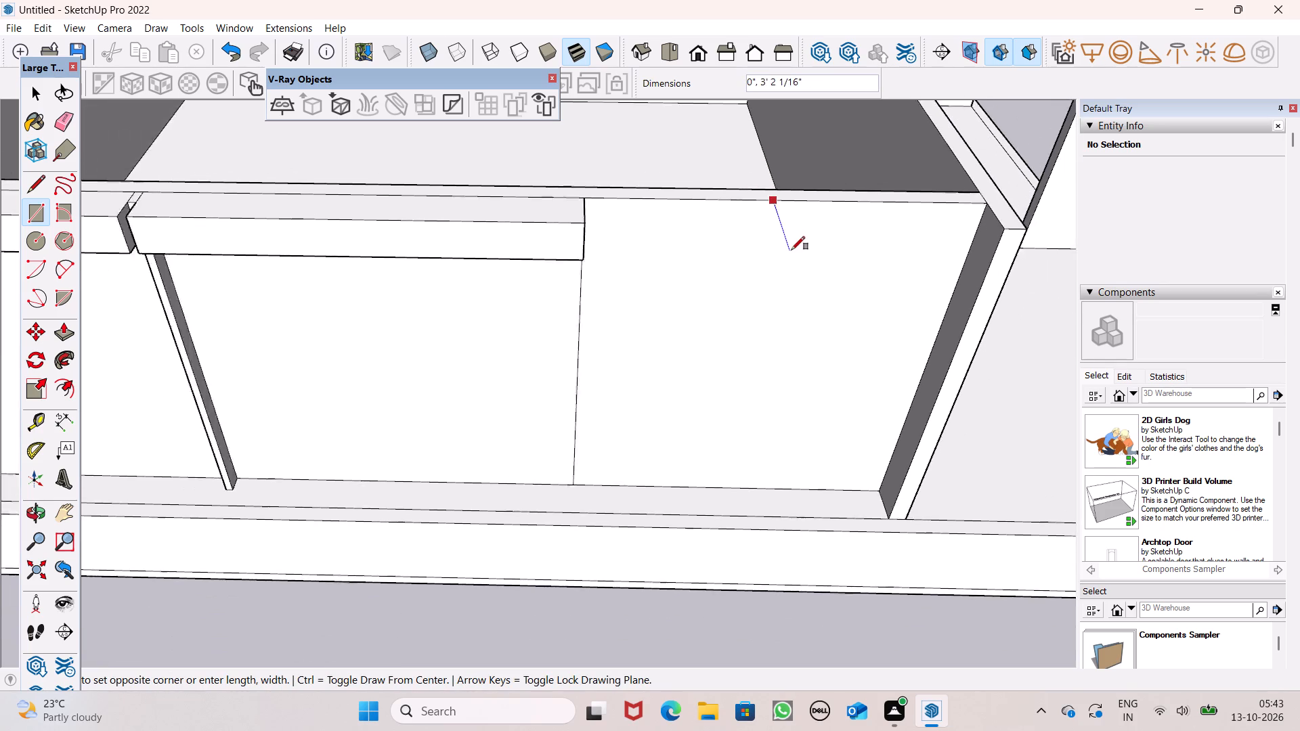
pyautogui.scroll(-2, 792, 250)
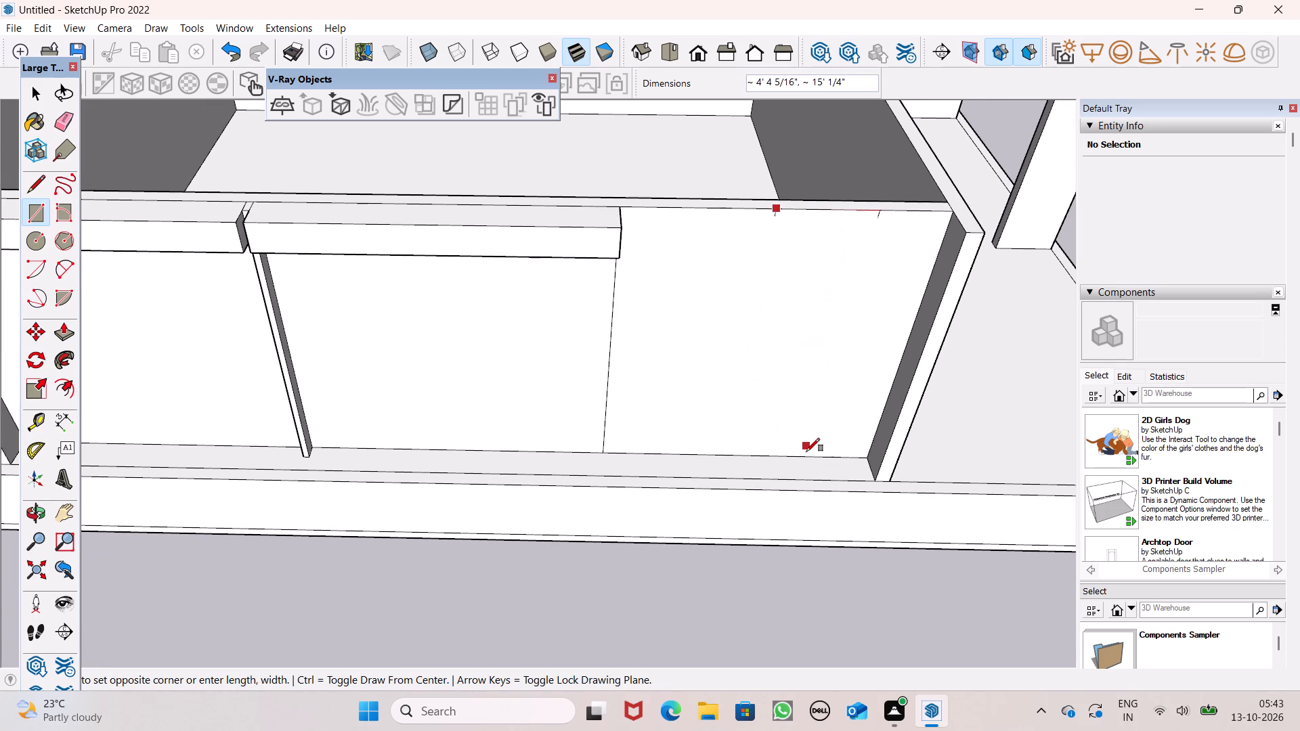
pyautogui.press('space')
# Draw a full-height rectangle about 3' 5" wide and 15' high on the front wall's plain end section.
pyautogui.scroll(-2, 768, 390)
pyautogui.moveTo(838, 422); pyautogui.dragTo(832, 297, button='middle')
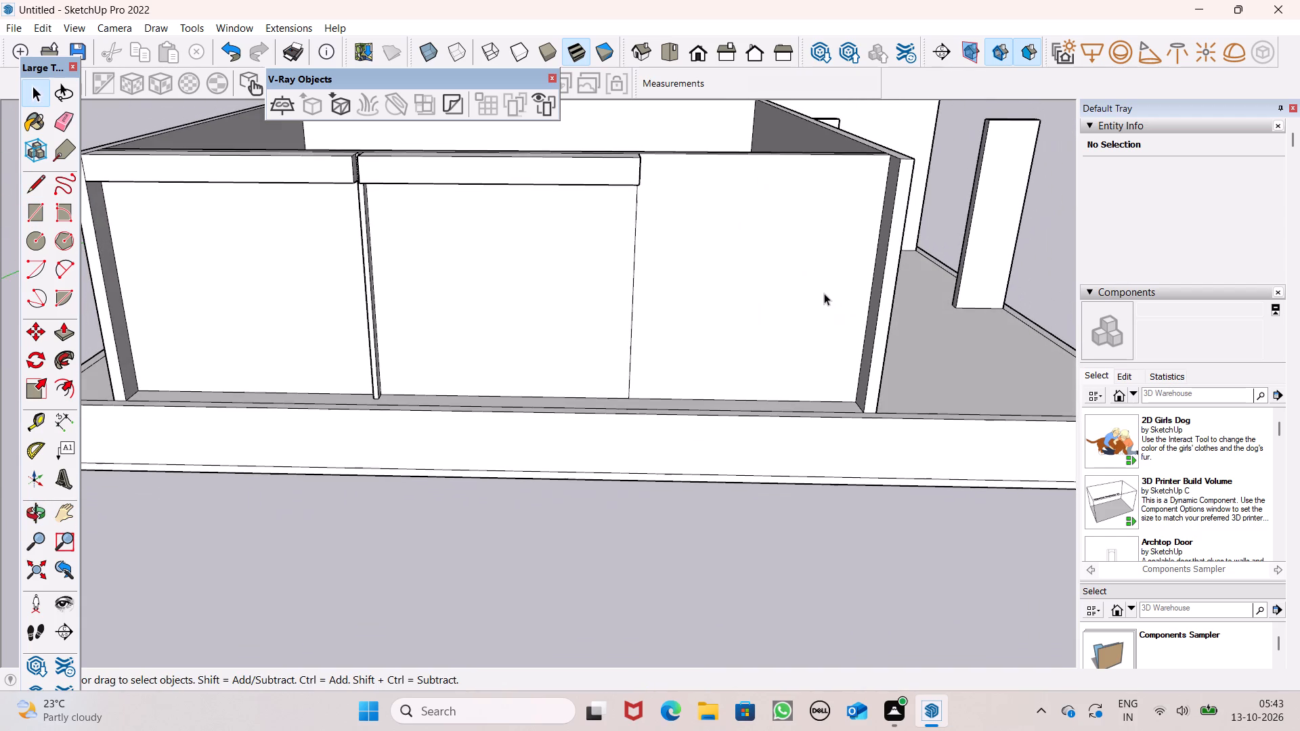
pyautogui.scroll(2, 847, 245)
pyautogui.scroll(2, 825, 156)
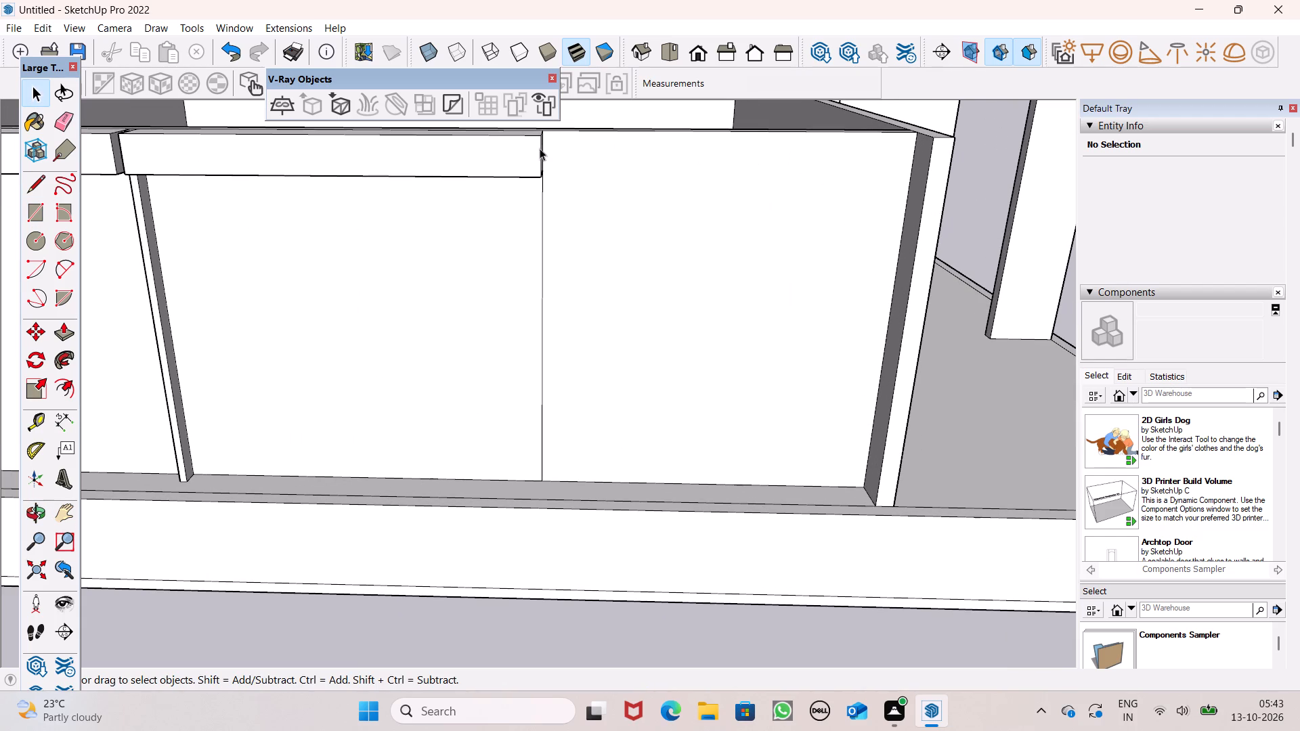
pyautogui.click(39, 217)
pyautogui.scroll(-1, 478, 332)
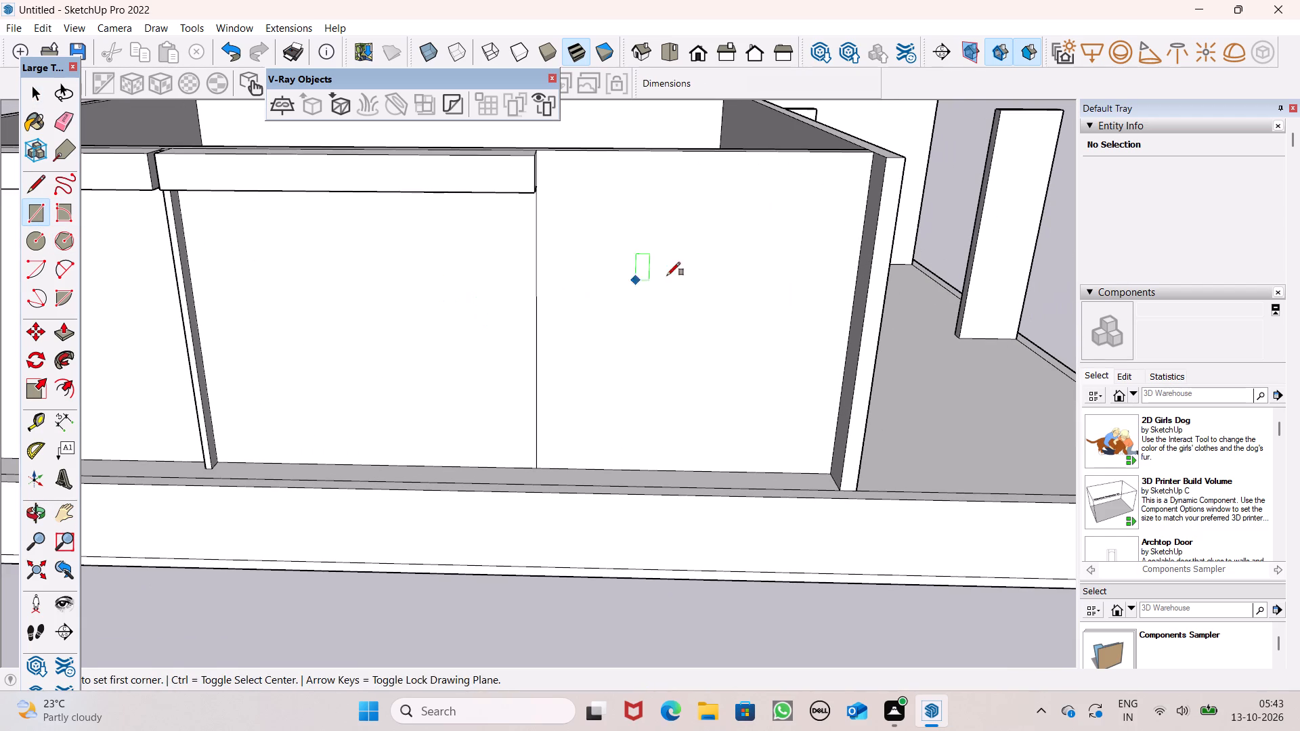
pyautogui.scroll(3, 690, 179)
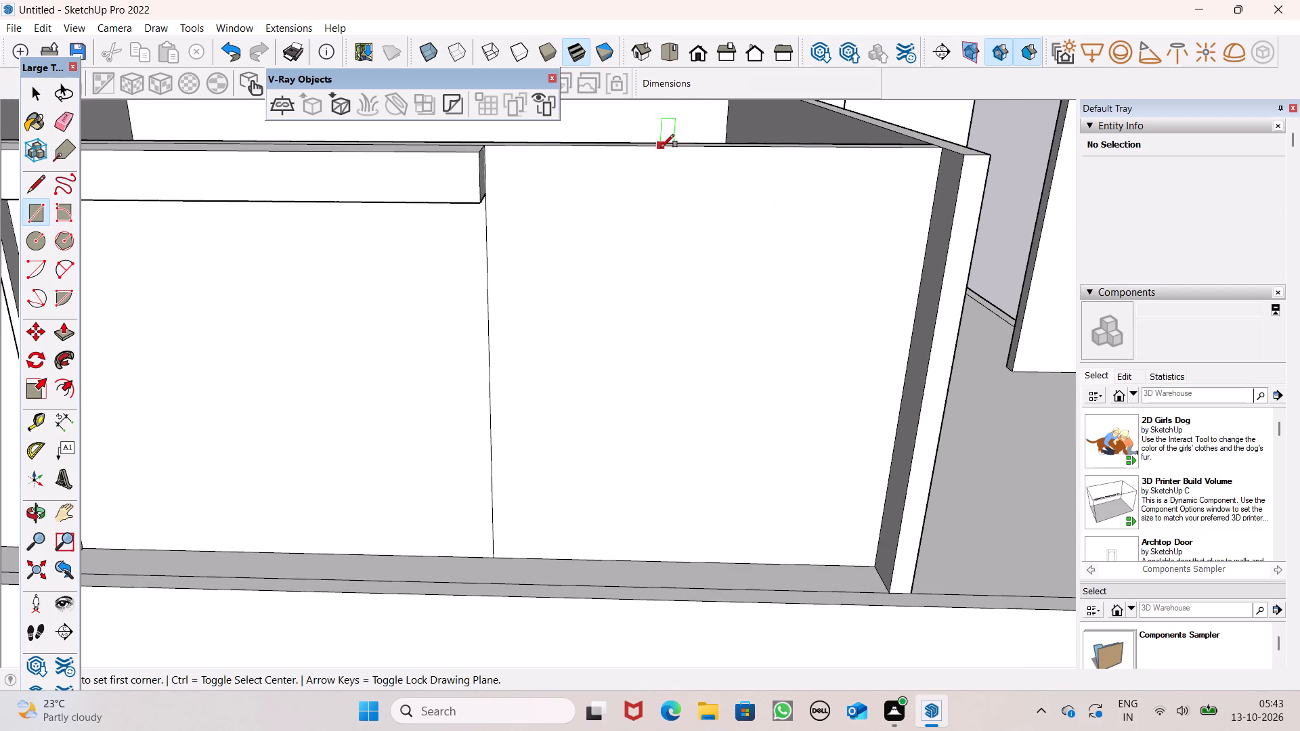
pyautogui.moveTo(684, 148); pyautogui.dragTo(692, 152)
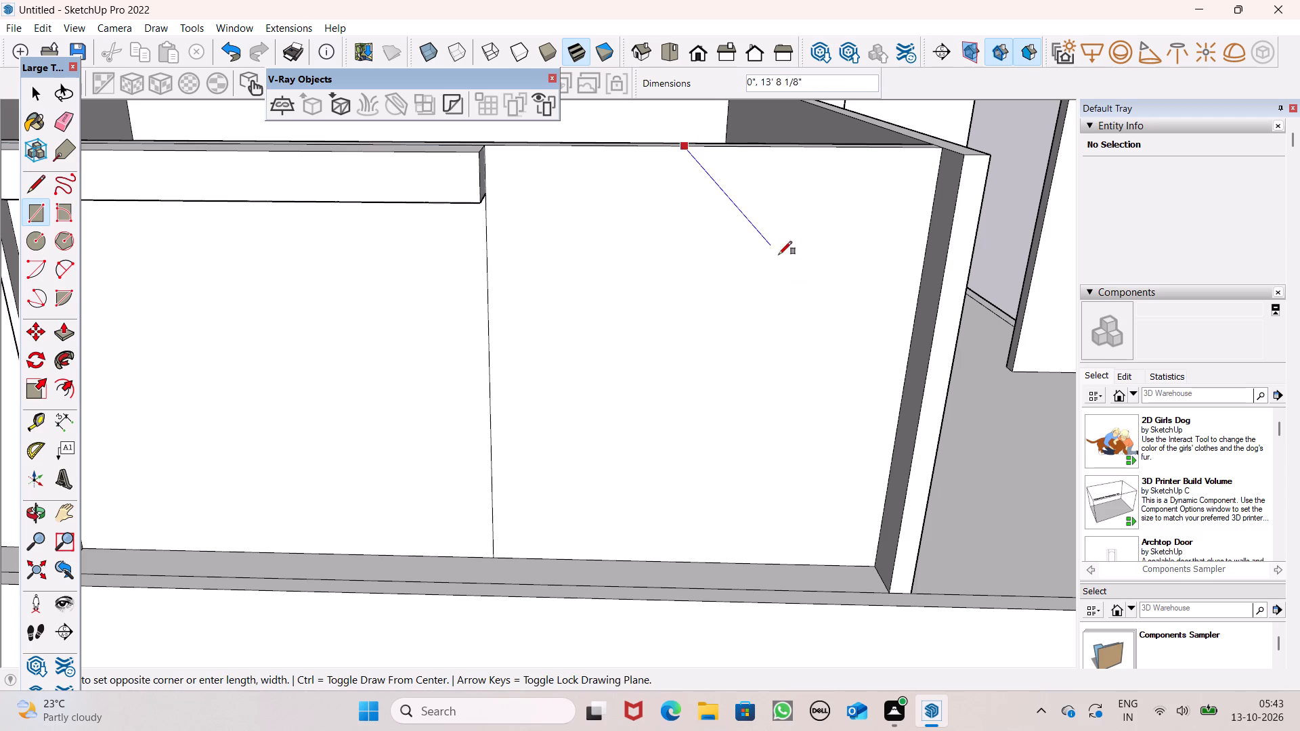
pyautogui.click(754, 561)
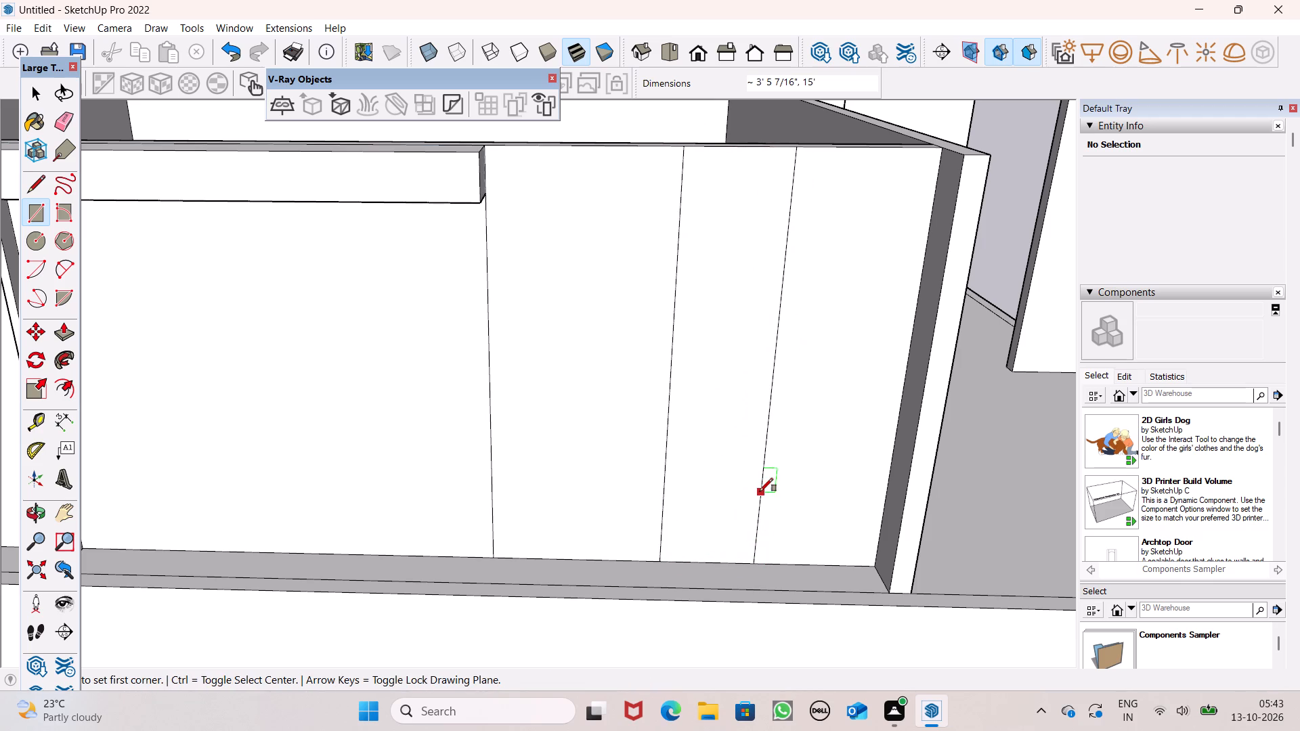
pyautogui.press('space')
# Move the full-height rectangle with its edges about 10 7/8" along the wall towards the middle section.
pyautogui.doubleClick(723, 472)
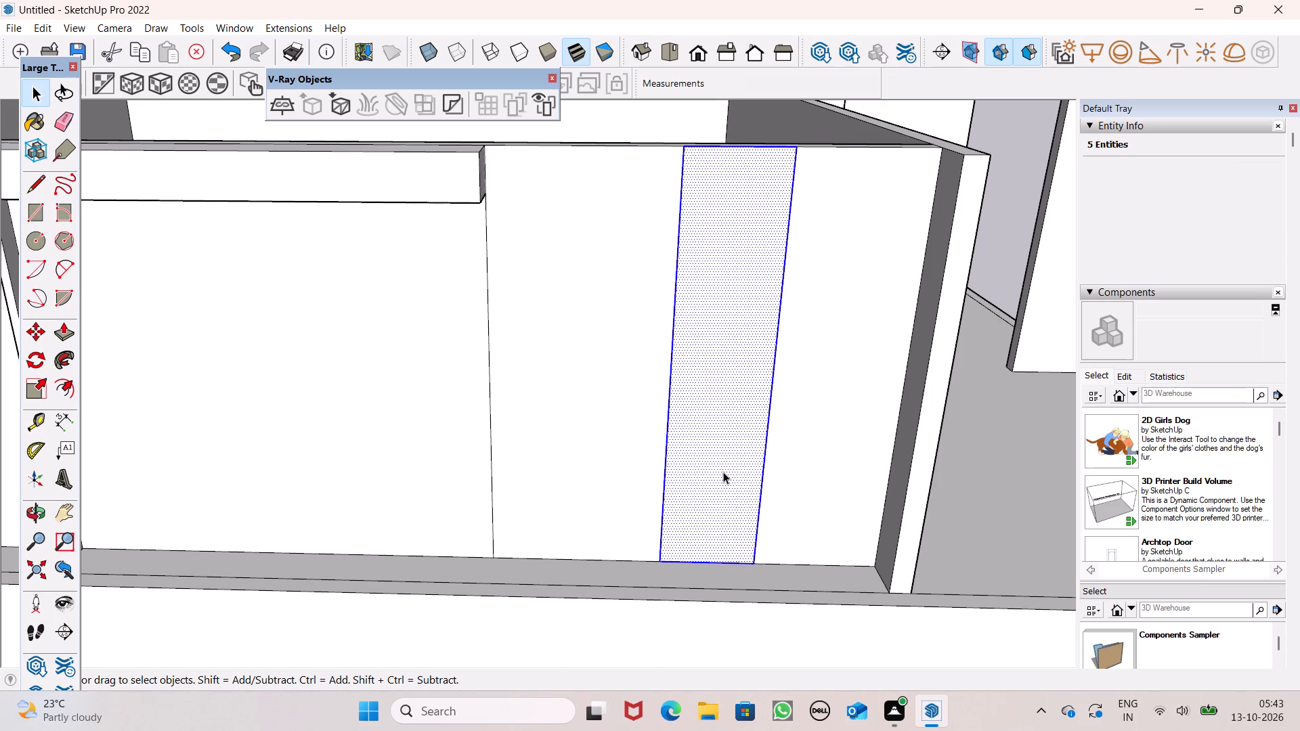
pyautogui.press('m')
pyautogui.press('Return')
pyautogui.moveTo(723, 472); pyautogui.dragTo(699, 472)
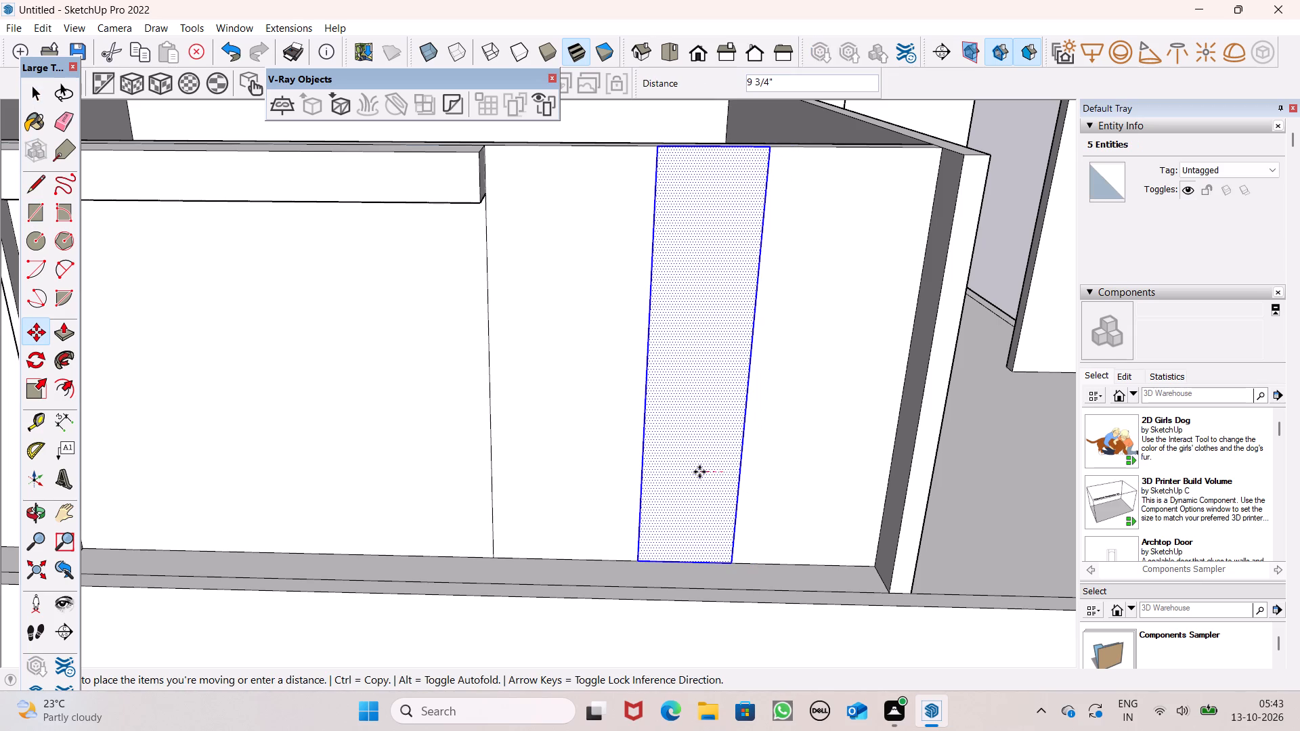
pyautogui.moveTo(699, 472); pyautogui.dragTo(697, 472)
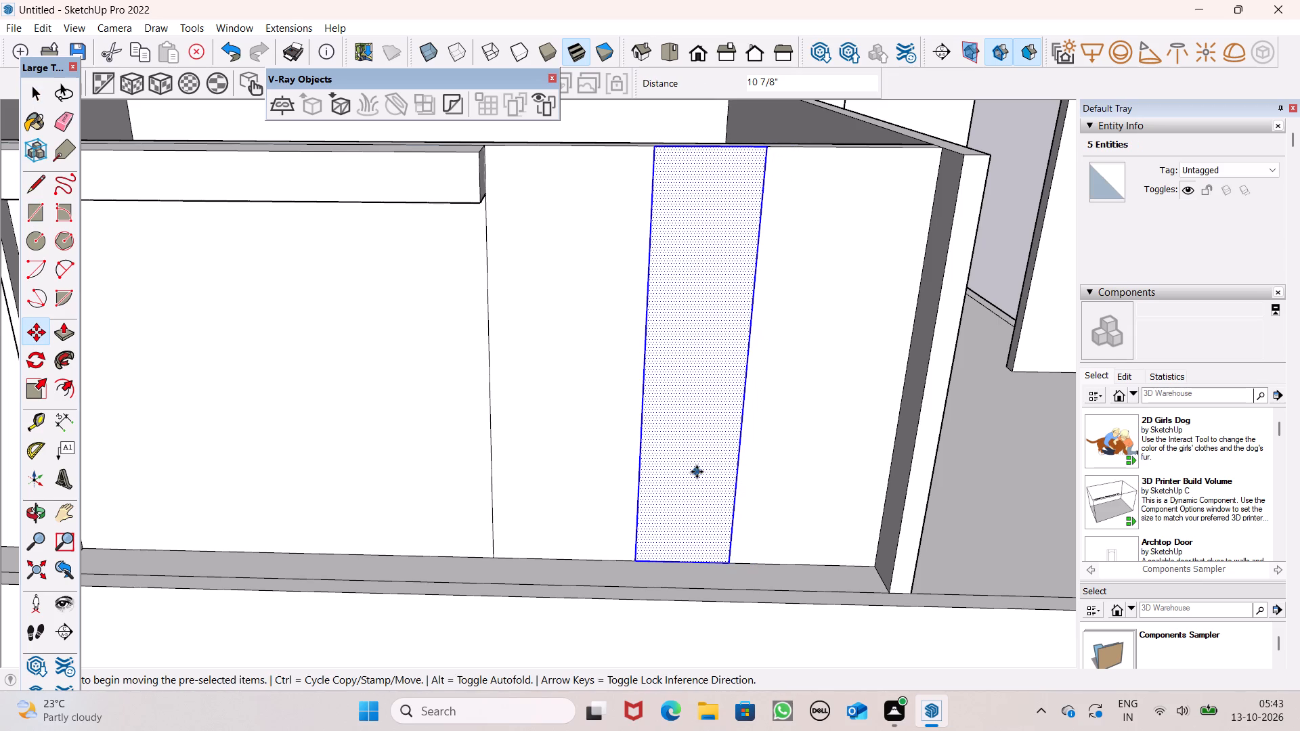
pyautogui.scroll(-9, 702, 452)
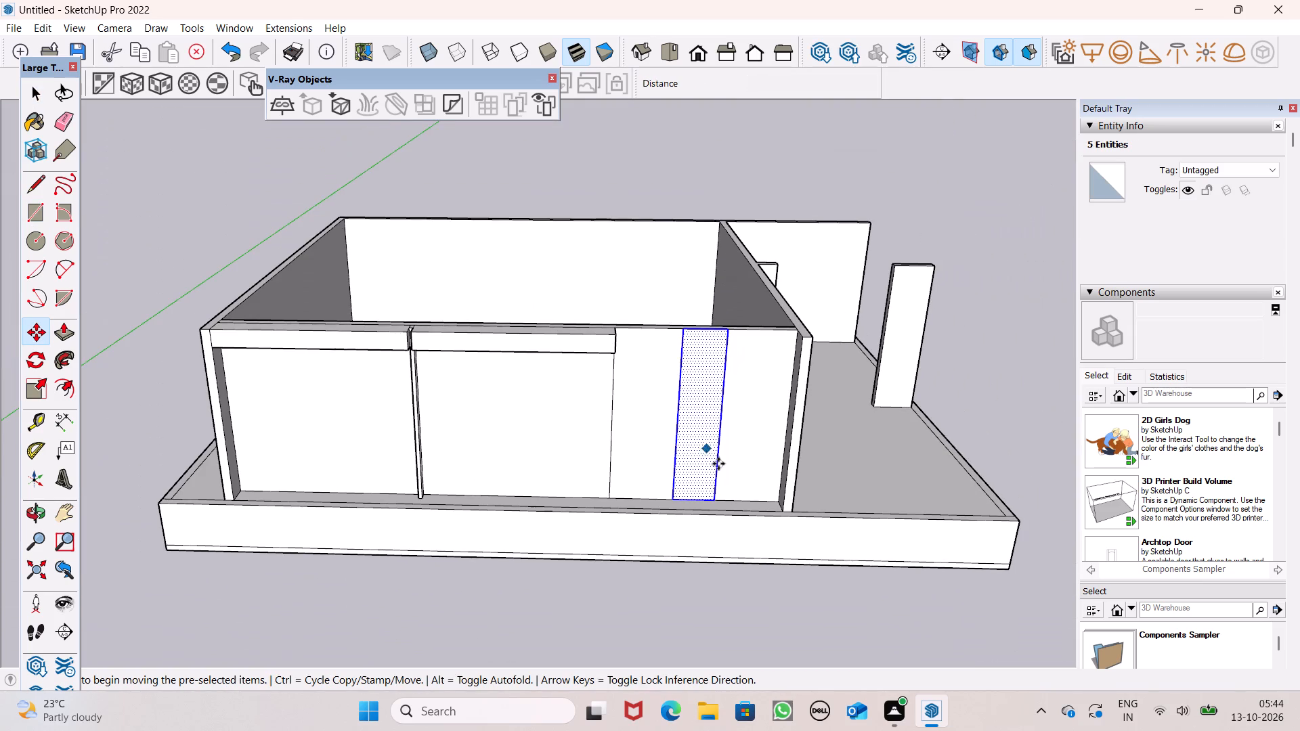
pyautogui.click(1036, 286)
pyautogui.press('space')
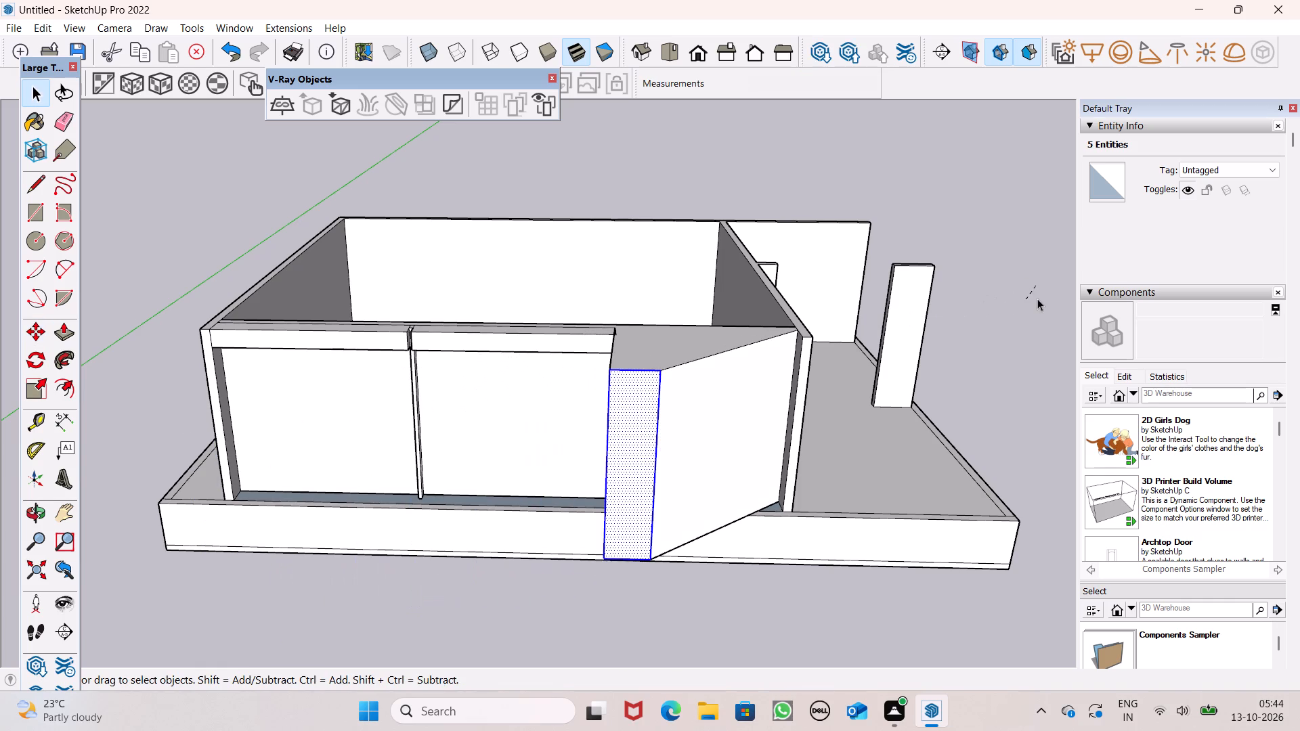
pyautogui.click(1038, 298)
# Draw a rectangle about 6' 10 7/8" high and 3' 11/16" wide inside the narrow full-height strip on the front wall's end section.
pyautogui.scroll(4, 797, 406)
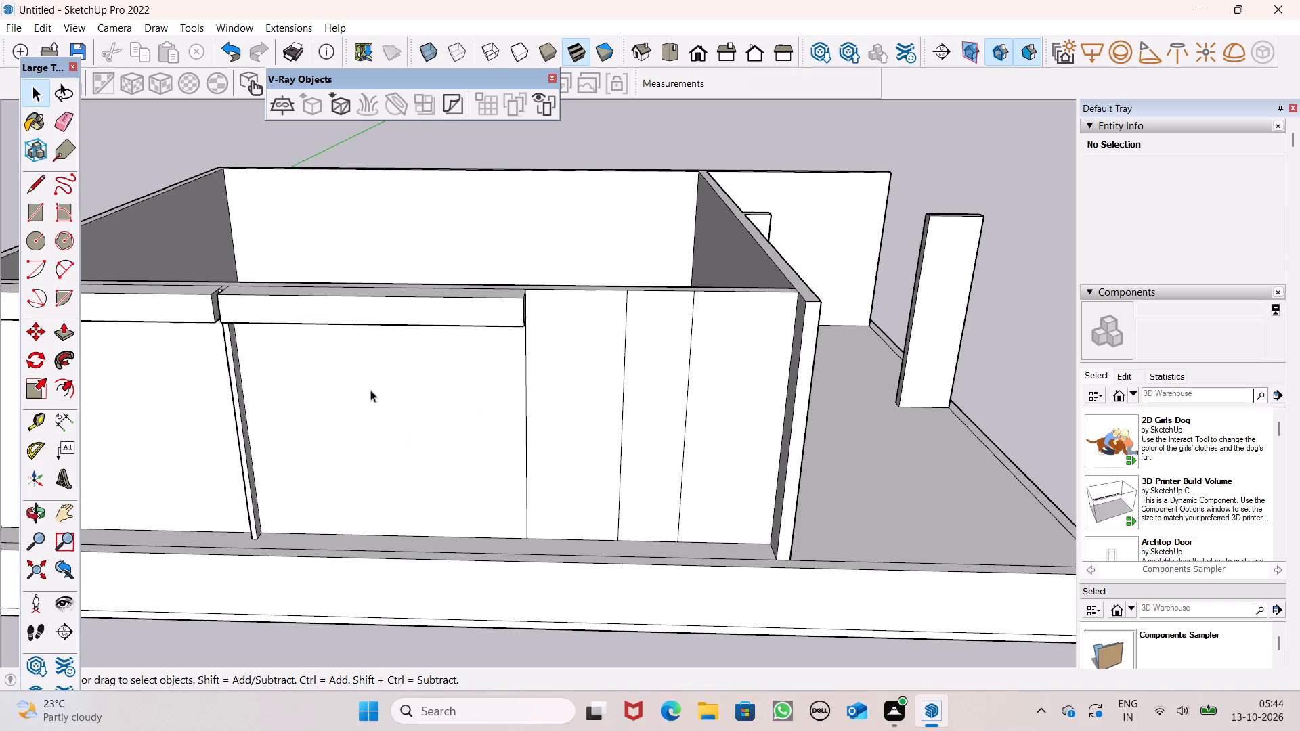
pyautogui.click(38, 214)
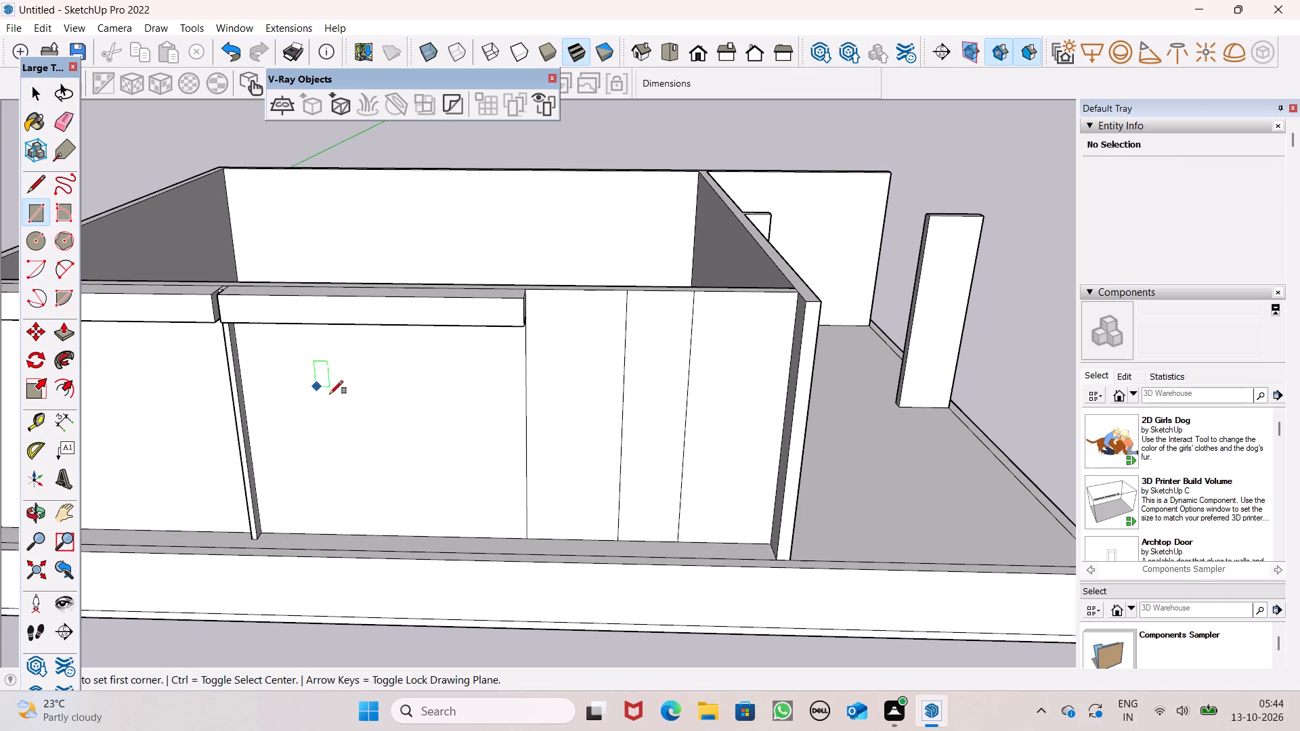
pyautogui.scroll(1, 667, 445)
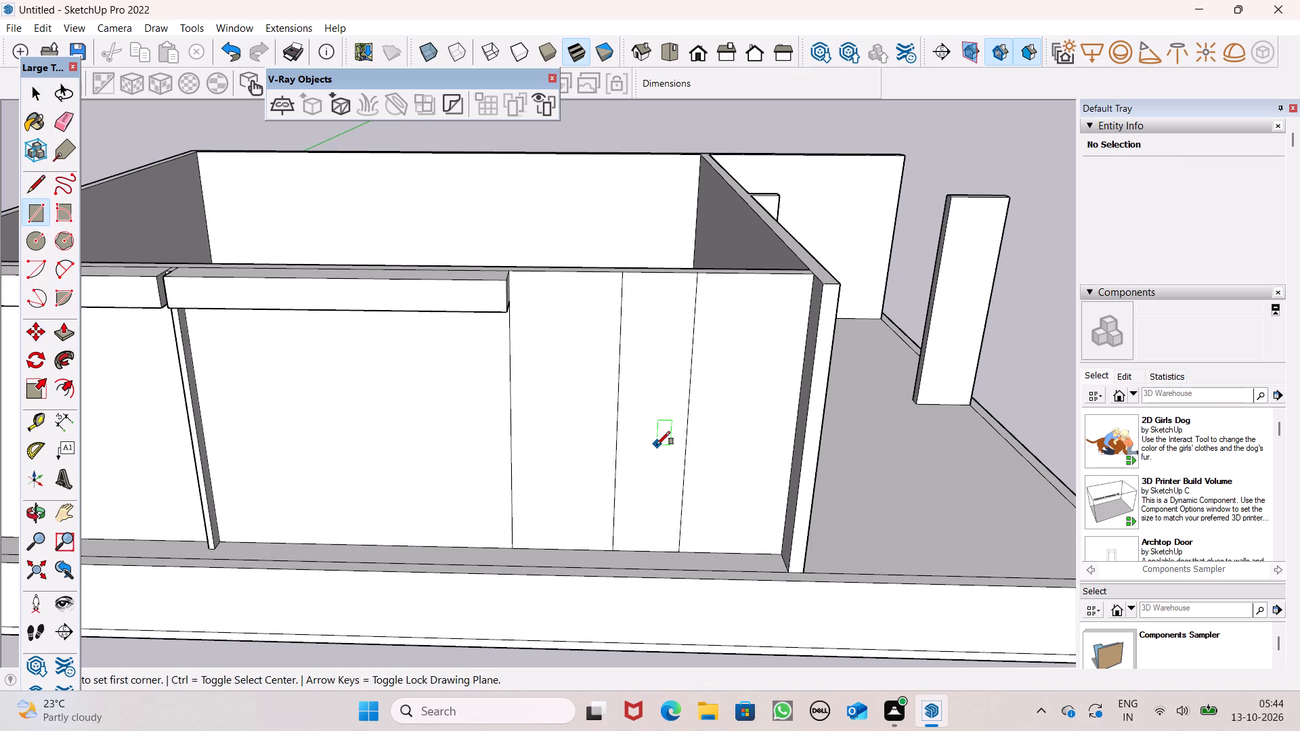
pyautogui.middleClick(661, 452)
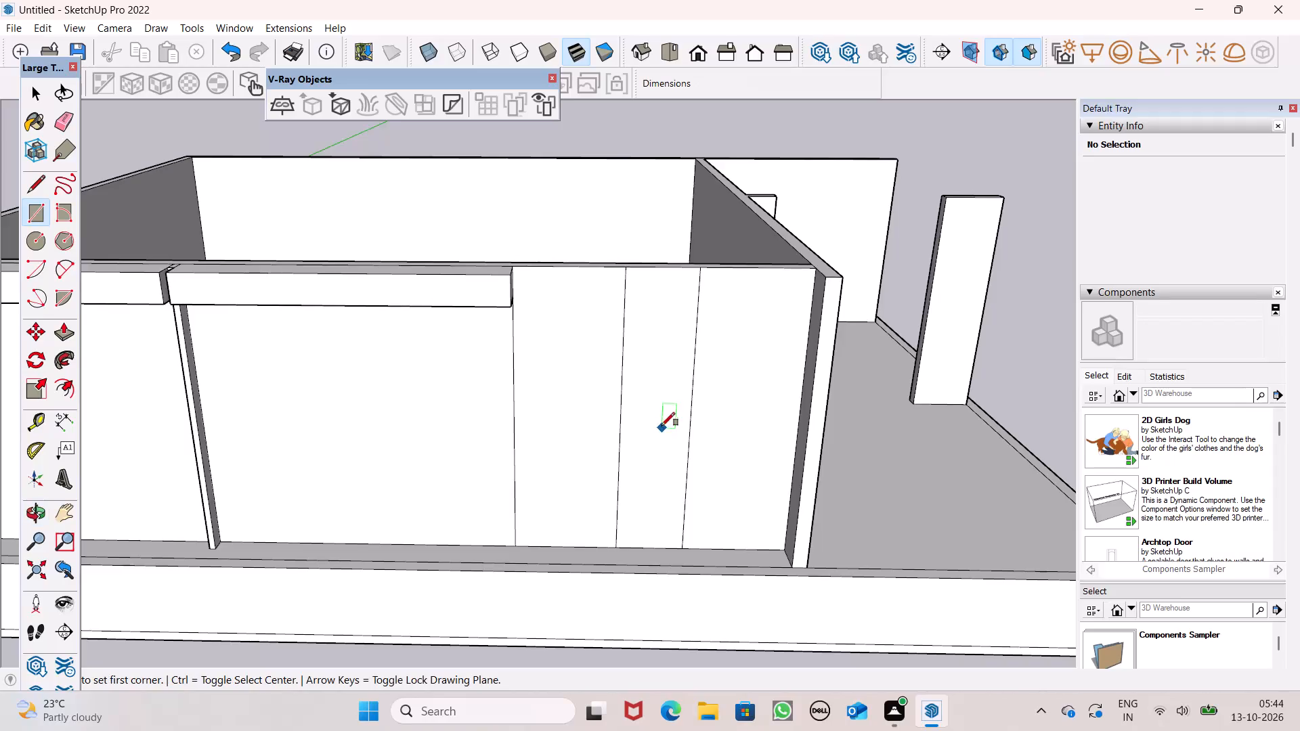
pyautogui.scroll(5, 672, 416)
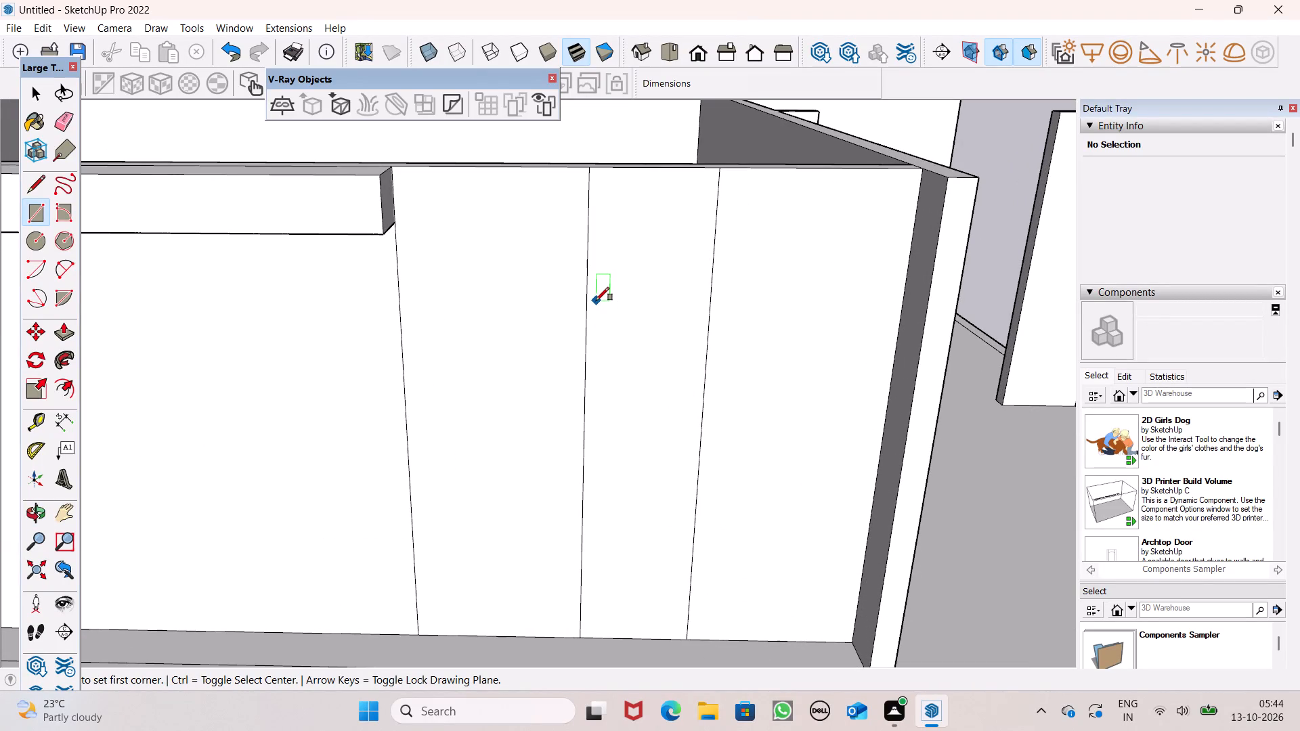
pyautogui.click(594, 284)
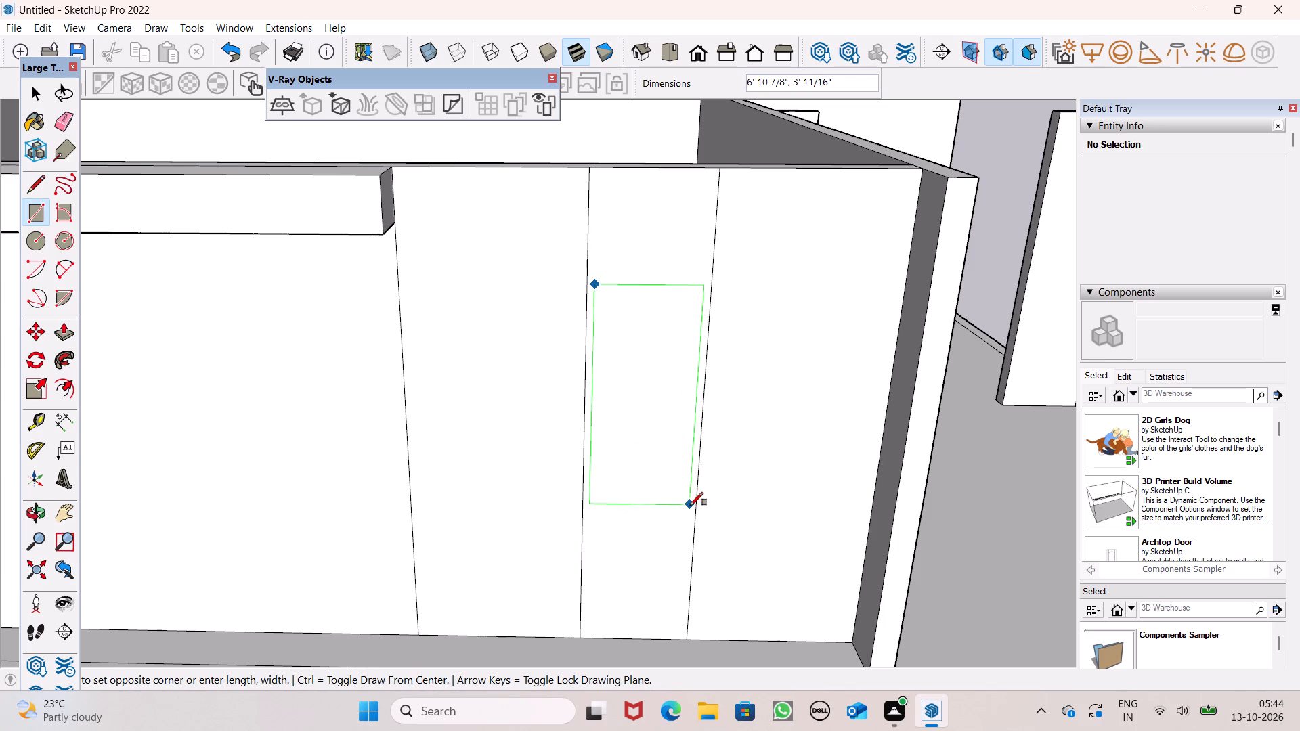
pyautogui.click(690, 506)
pyautogui.press('space')
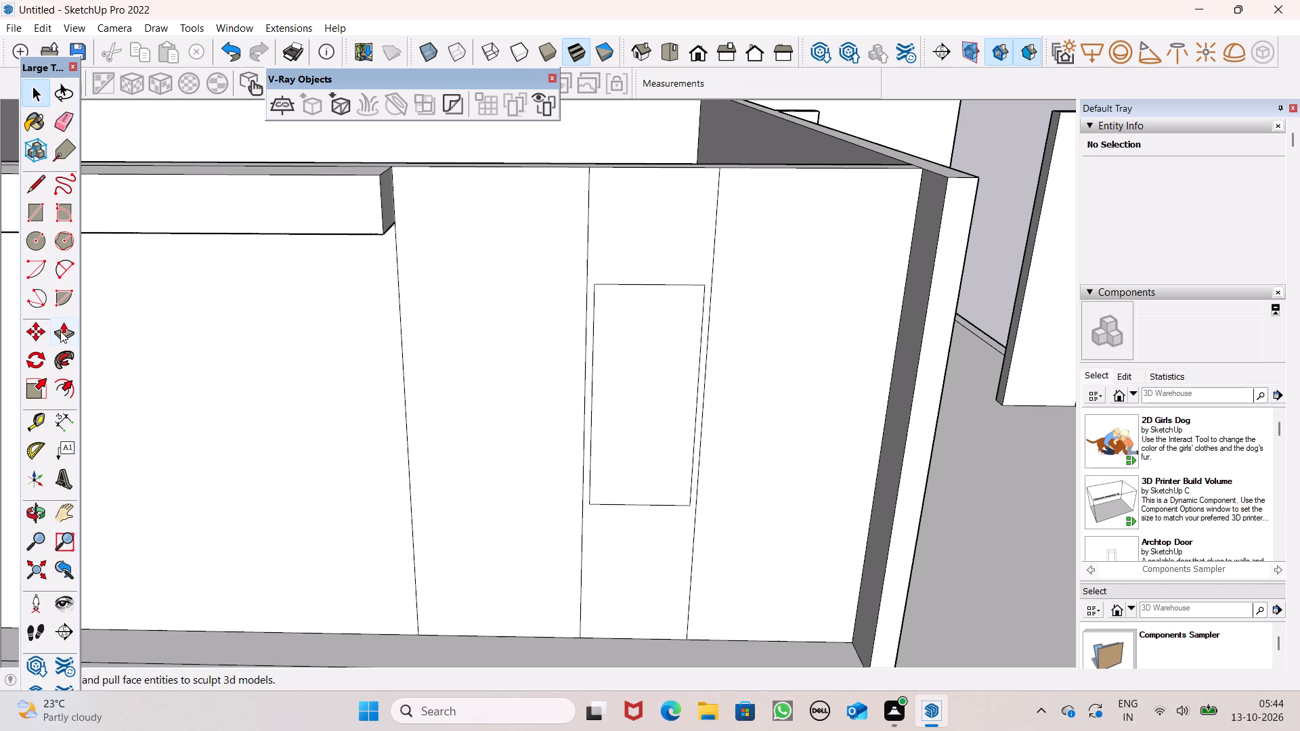
# Push/Pull the rectangle in the narrow strip 9" through the front wall to cut a window opening.
pyautogui.moveTo(61, 330); pyautogui.dragTo(74, 328)
pyautogui.moveTo(622, 485); pyautogui.dragTo(627, 483)
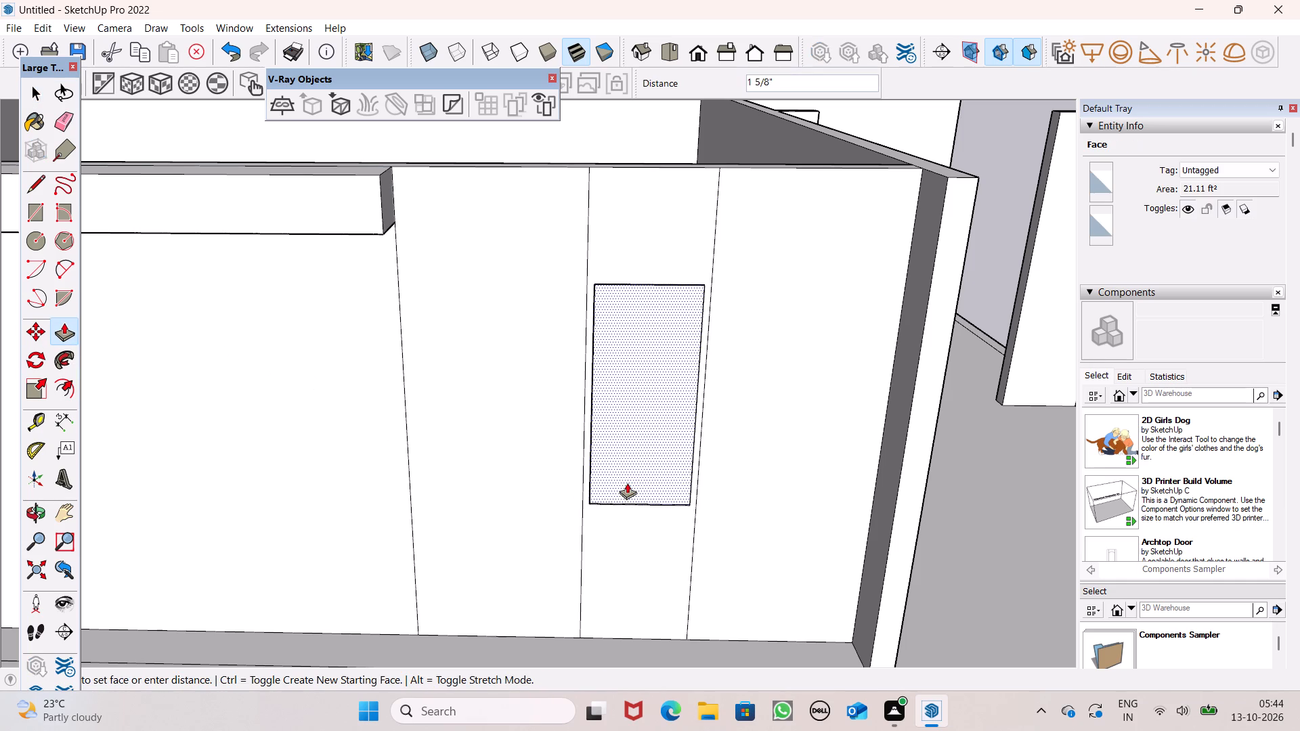
pyautogui.moveTo(627, 483); pyautogui.dragTo(659, 461)
pyautogui.scroll(-2, 741, 426)
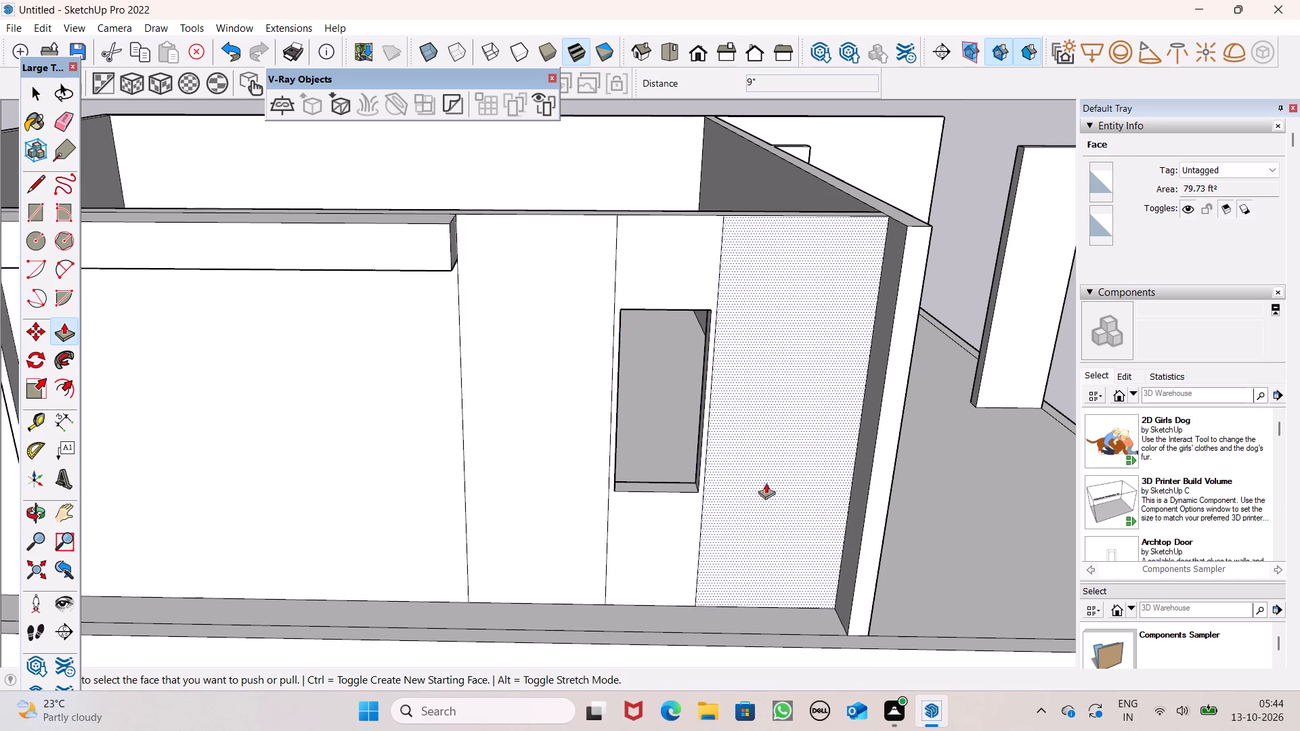
pyautogui.scroll(-1, 743, 506)
pyautogui.moveTo(775, 530); pyautogui.dragTo(779, 566, button='middle')
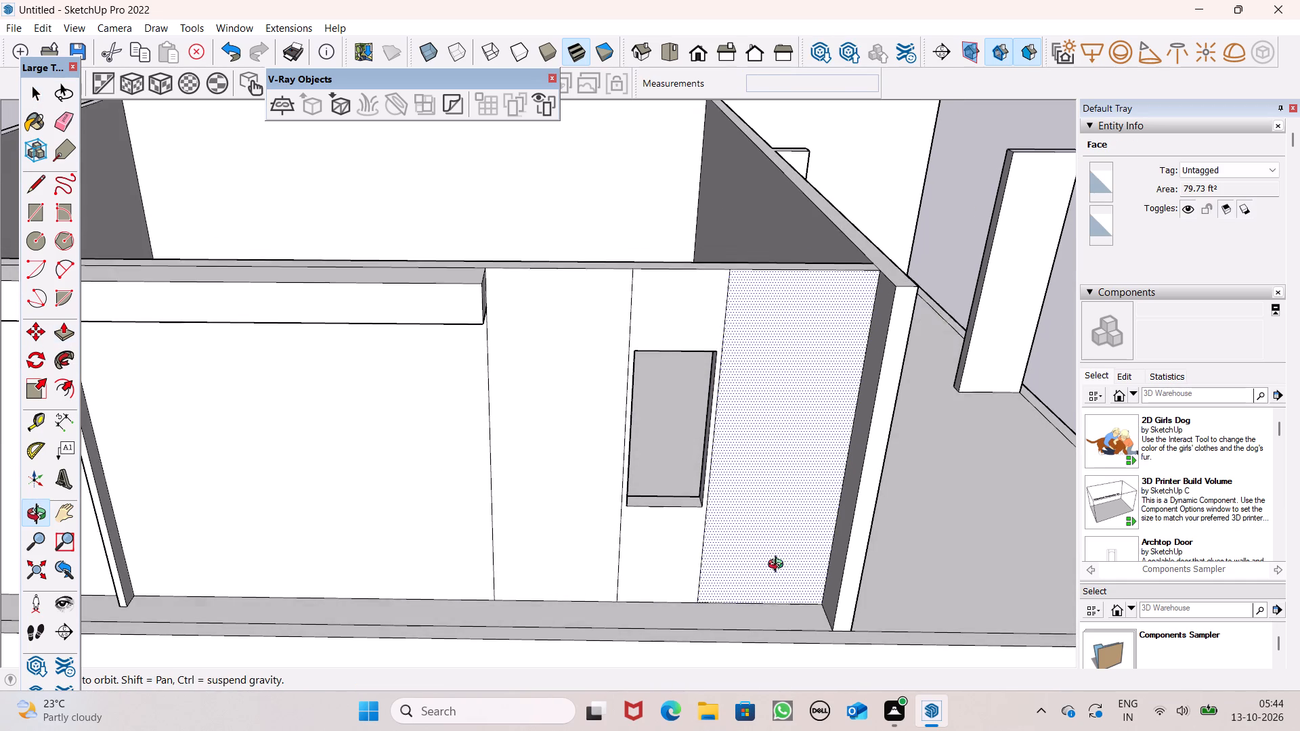
pyautogui.moveTo(779, 566); pyautogui.dragTo(779, 567, button='middle')
pyautogui.press('space')
# Examine the front wall with its window opening from several angles and distances.
pyautogui.scroll(-7, 902, 443)
pyautogui.moveTo(906, 483); pyautogui.dragTo(875, 535, button='middle')
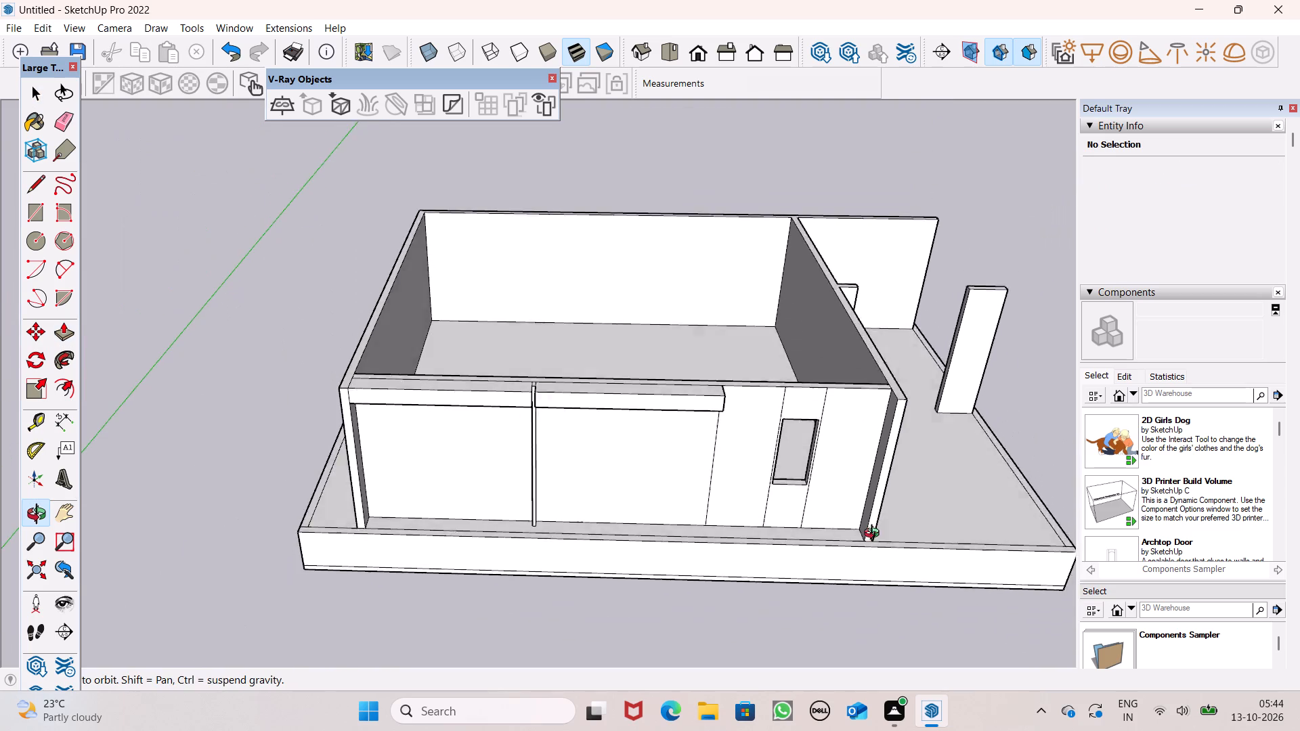
pyautogui.moveTo(875, 535); pyautogui.dragTo(896, 535, button='middle')
pyautogui.moveTo(728, 532); pyautogui.dragTo(733, 488, button='middle')
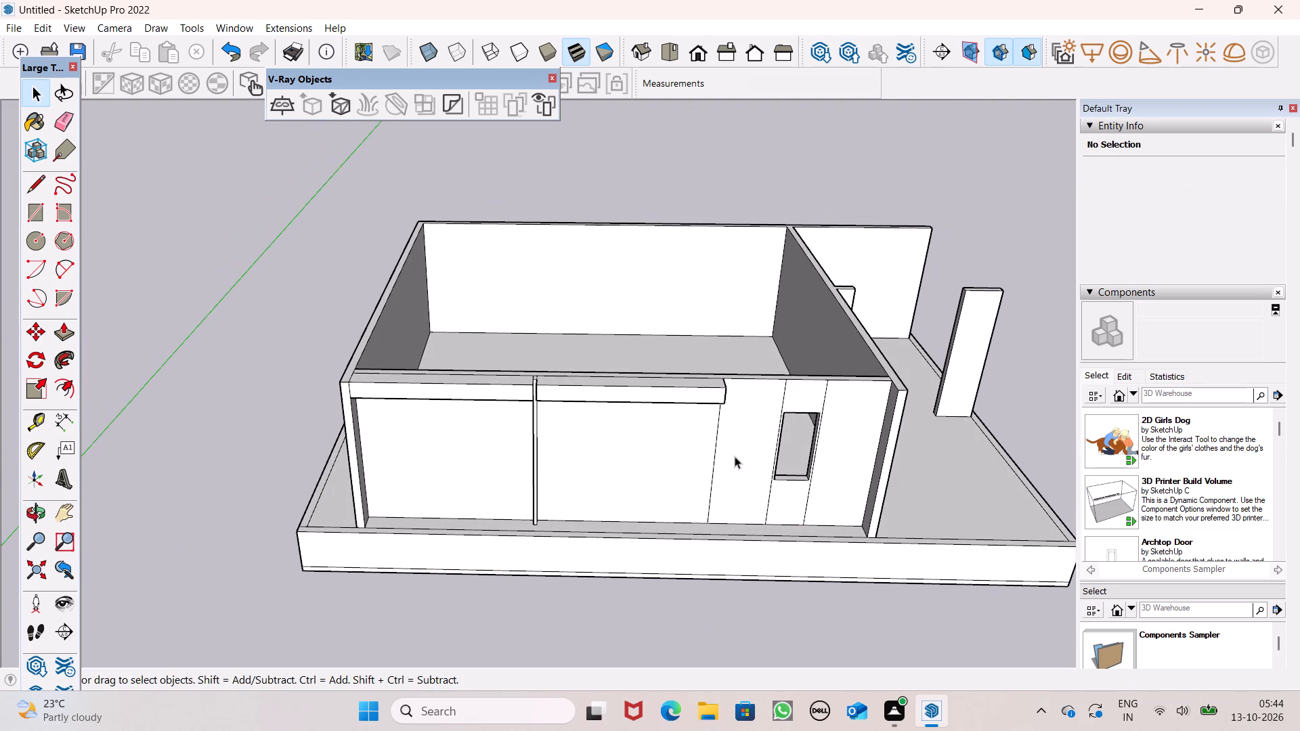
pyautogui.scroll(2, 735, 456)
pyautogui.moveTo(734, 466); pyautogui.dragTo(737, 432, button='middle')
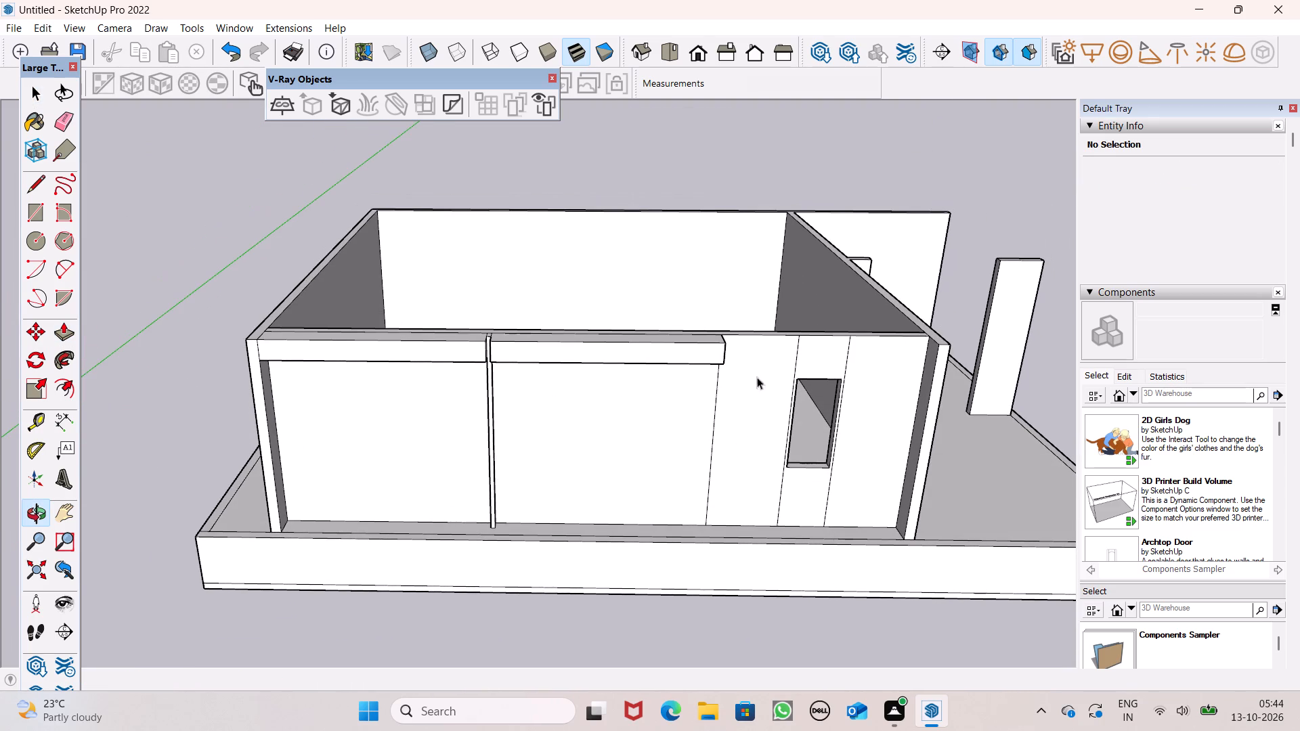
pyautogui.scroll(-2, 766, 359)
pyautogui.scroll(-2, 796, 455)
pyautogui.middleClick(816, 533)
pyautogui.scroll(1, 813, 531)
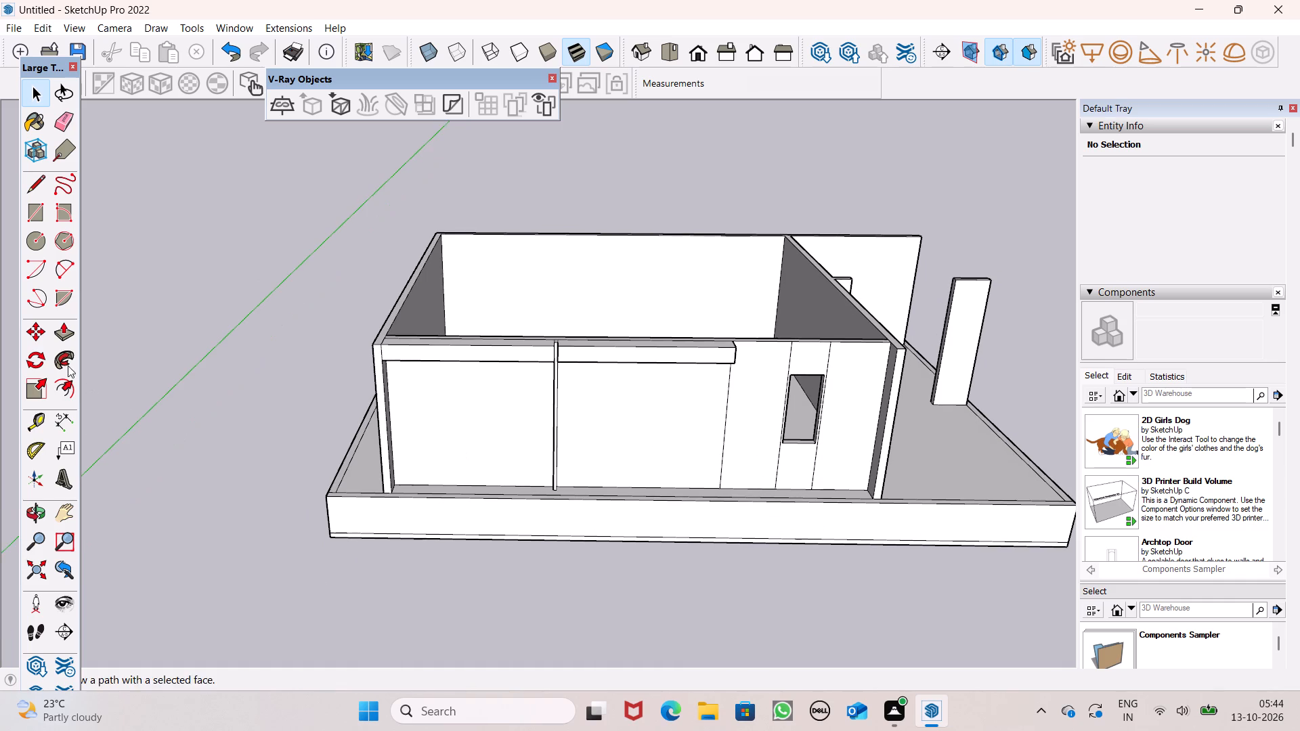
# Push/Pull the full-height panel between the middle section and the window strip out 6 7/16".
pyautogui.click(70, 336)
pyautogui.scroll(5, 685, 432)
pyautogui.moveTo(714, 461); pyautogui.dragTo(723, 537, button='middle')
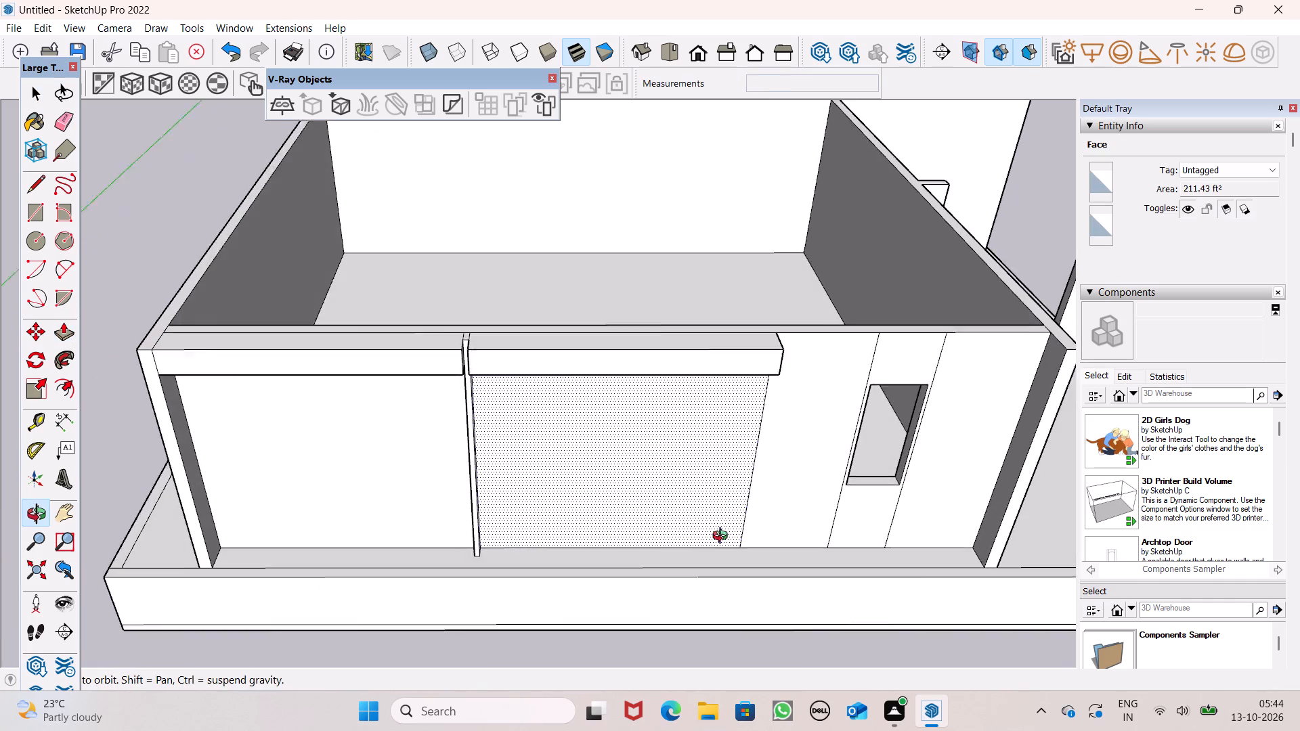
pyautogui.moveTo(723, 537); pyautogui.dragTo(727, 550, button='middle')
pyautogui.moveTo(791, 520); pyautogui.dragTo(791, 525)
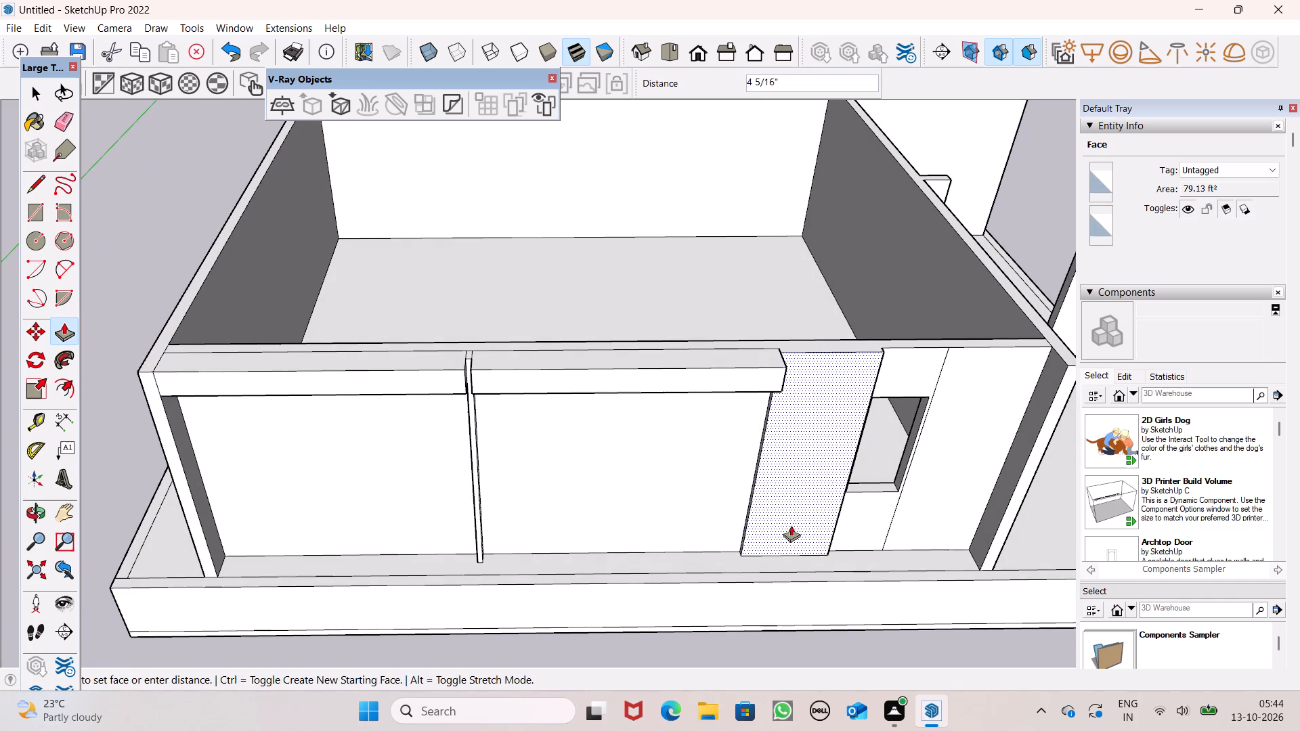
pyautogui.moveTo(791, 525); pyautogui.dragTo(792, 527)
pyautogui.click(792, 527)
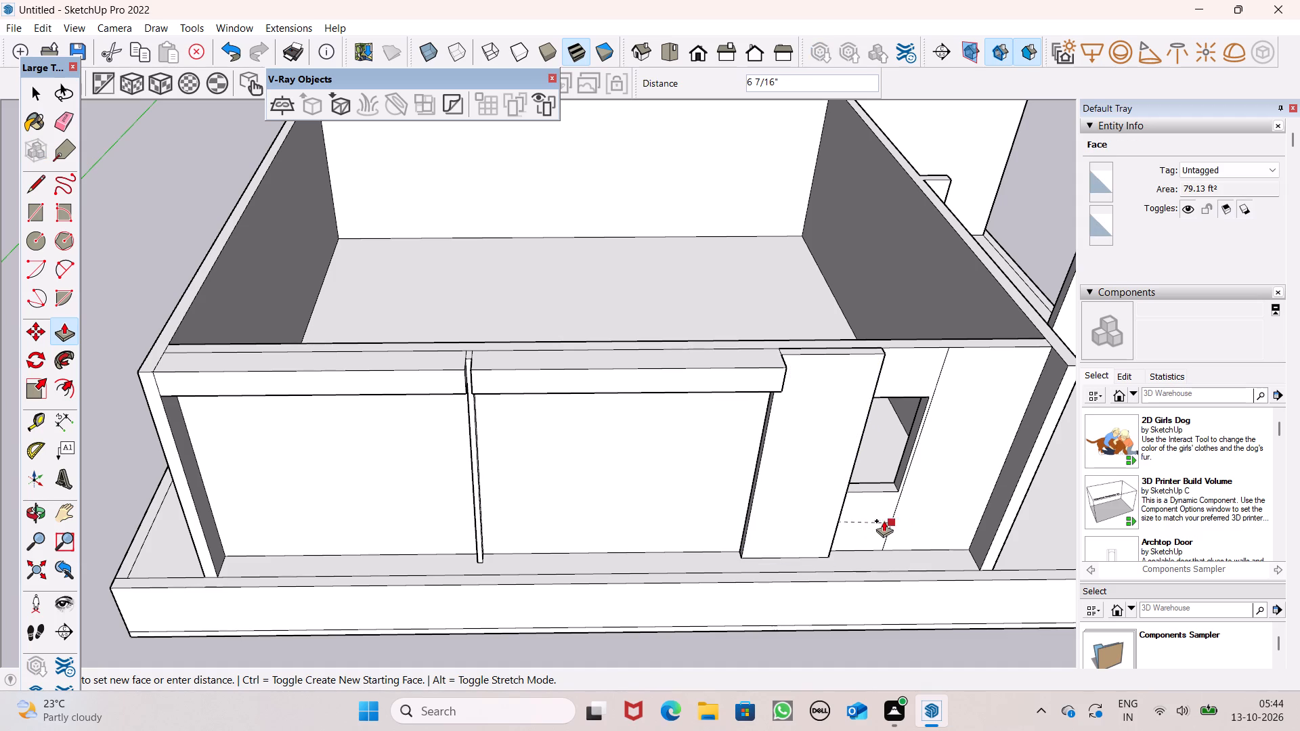
pyautogui.moveTo(877, 520); pyautogui.dragTo(873, 549)
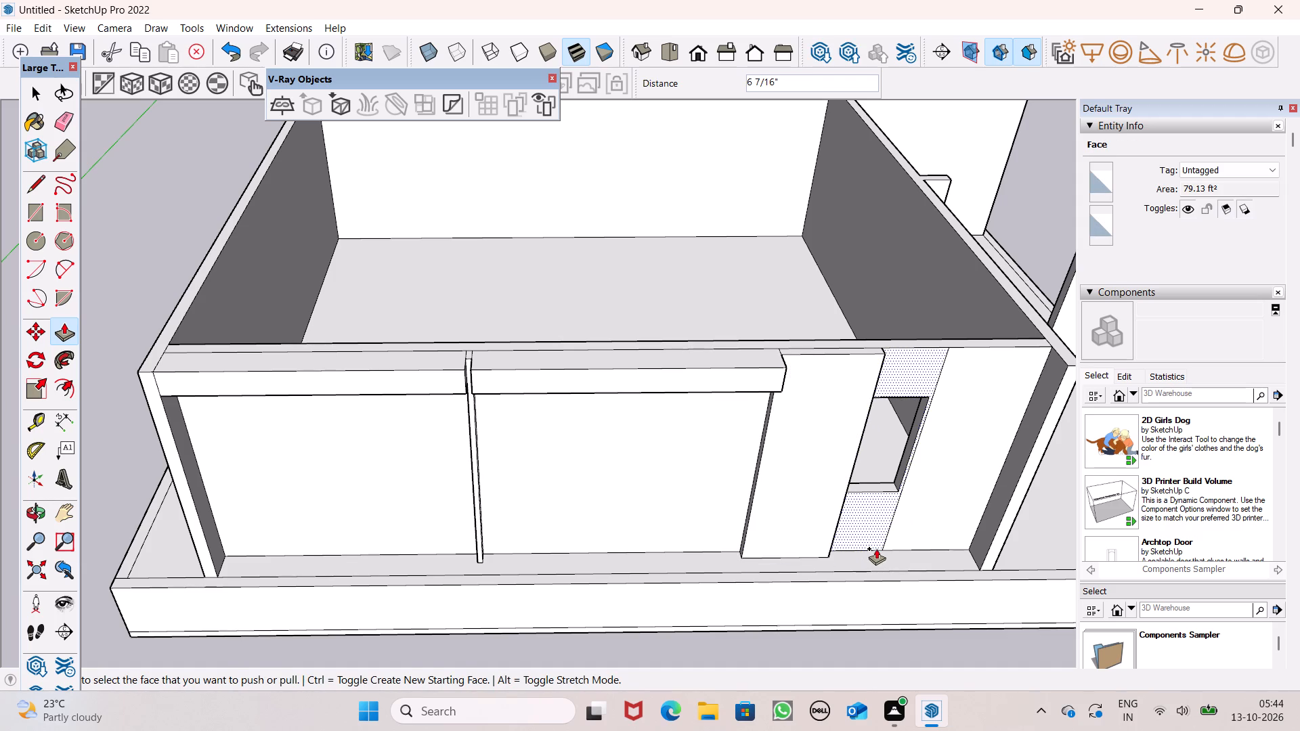
pyautogui.click(877, 548)
pyautogui.press('space')
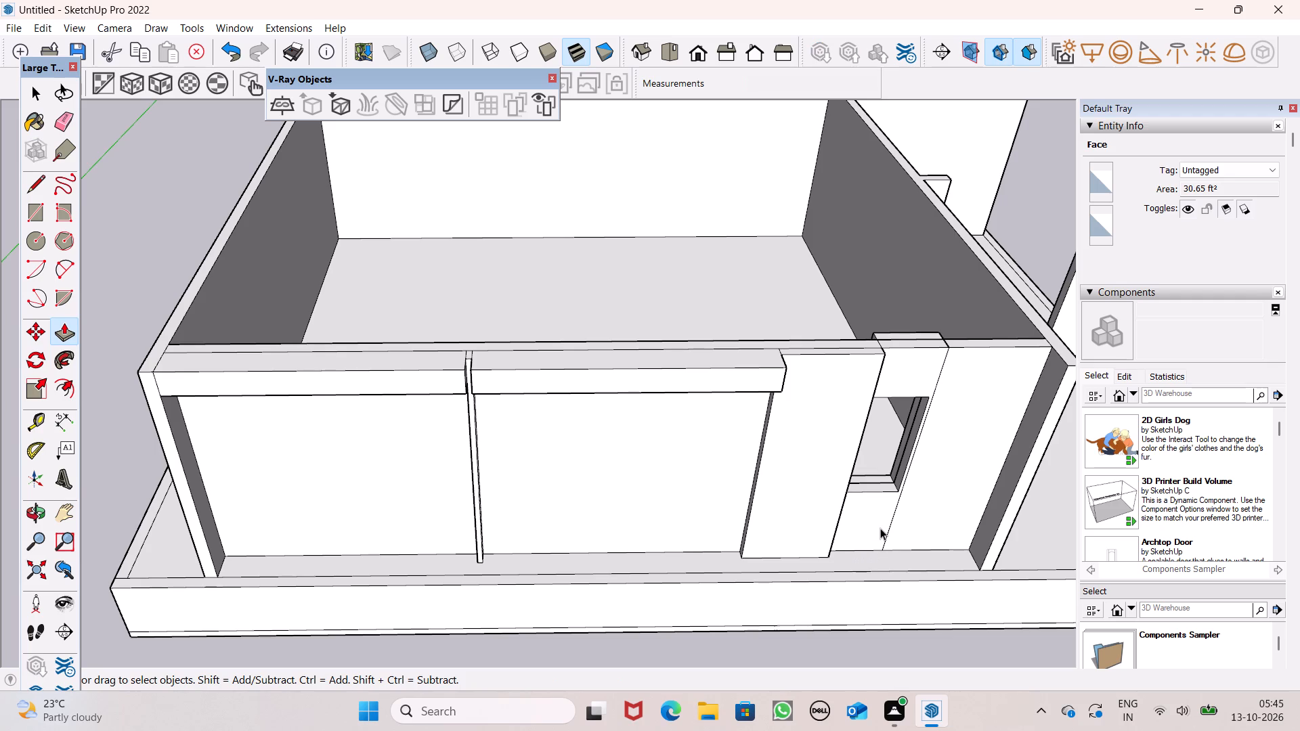
# Push/Pull the window strip and the end panel beyond it out 6 7/16", flush with the neighbouring panel.
pyautogui.scroll(-2, 903, 514)
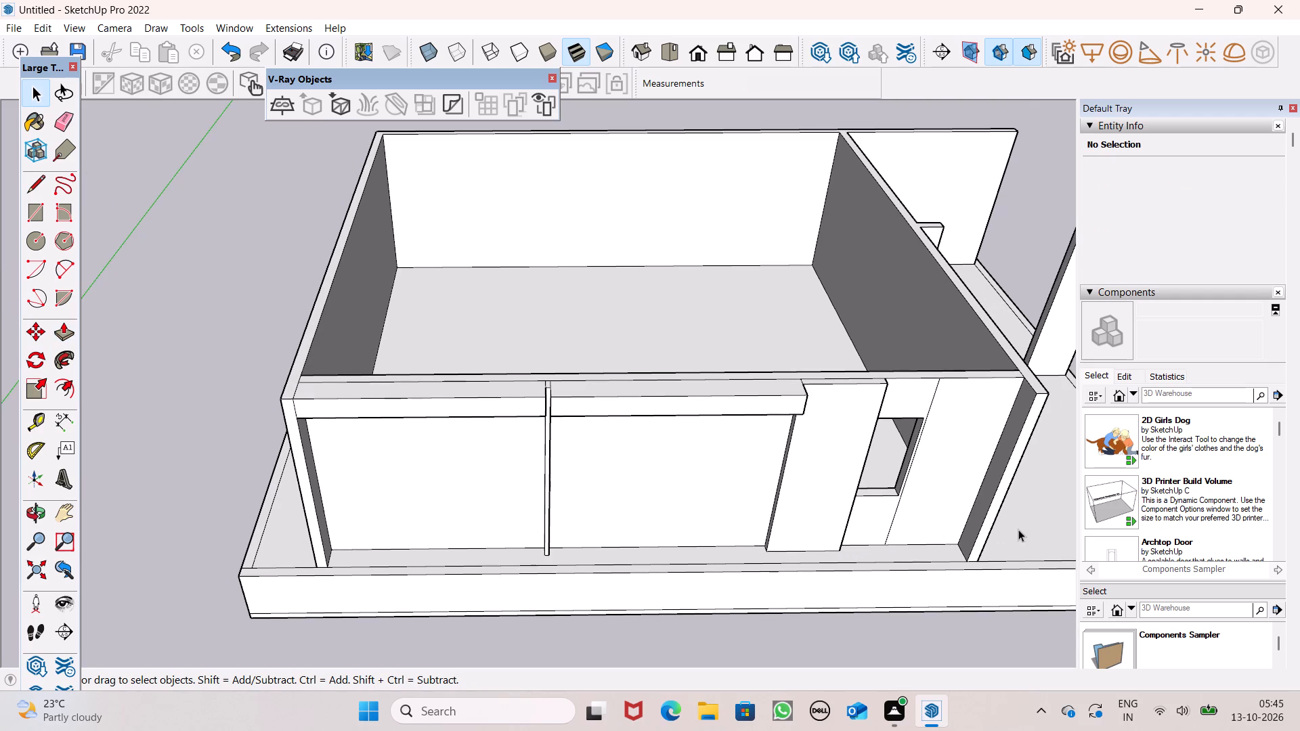
pyautogui.scroll(-4, 744, 517)
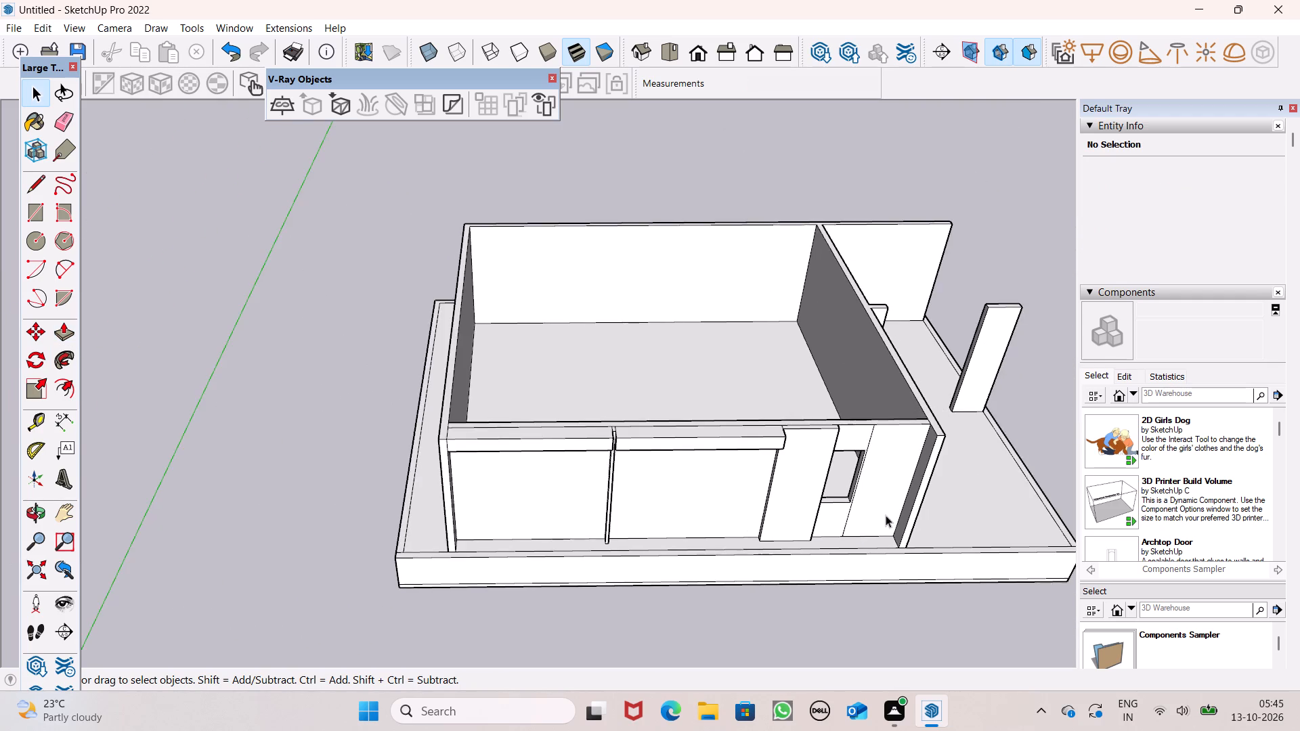
pyautogui.scroll(9, 886, 515)
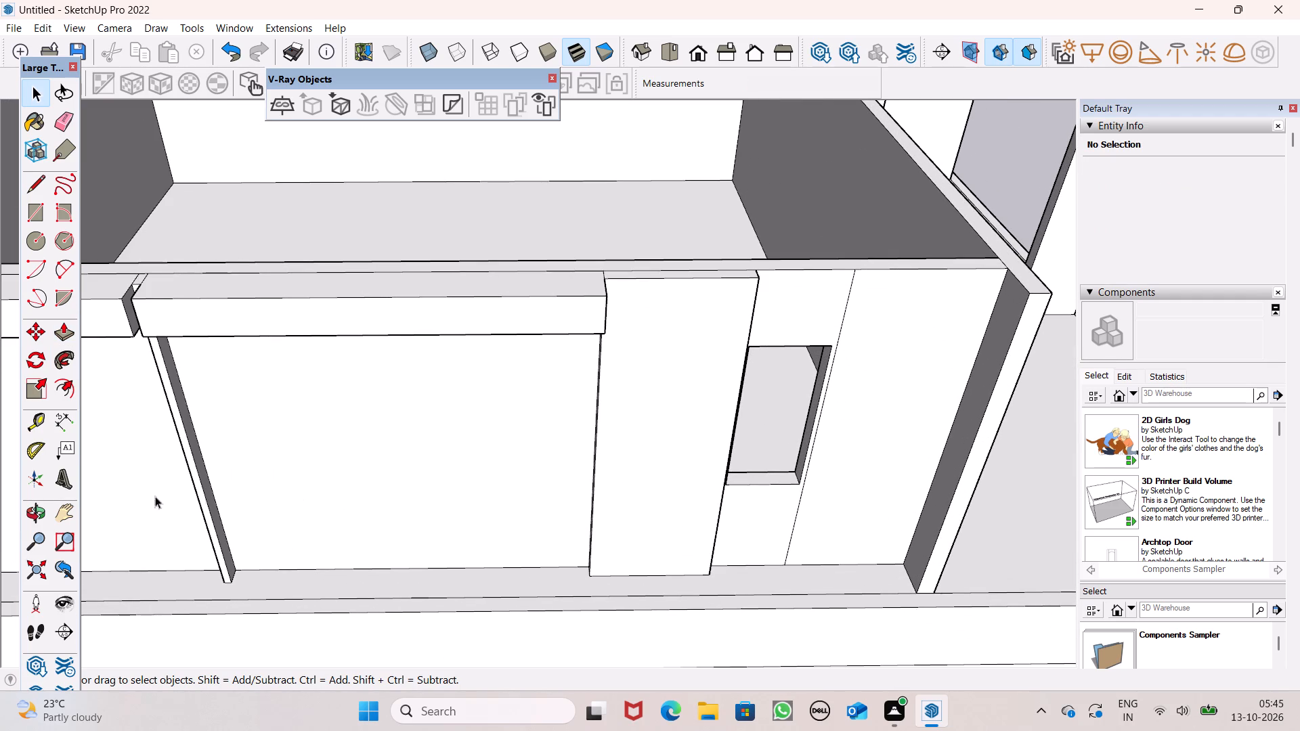
pyautogui.click(68, 336)
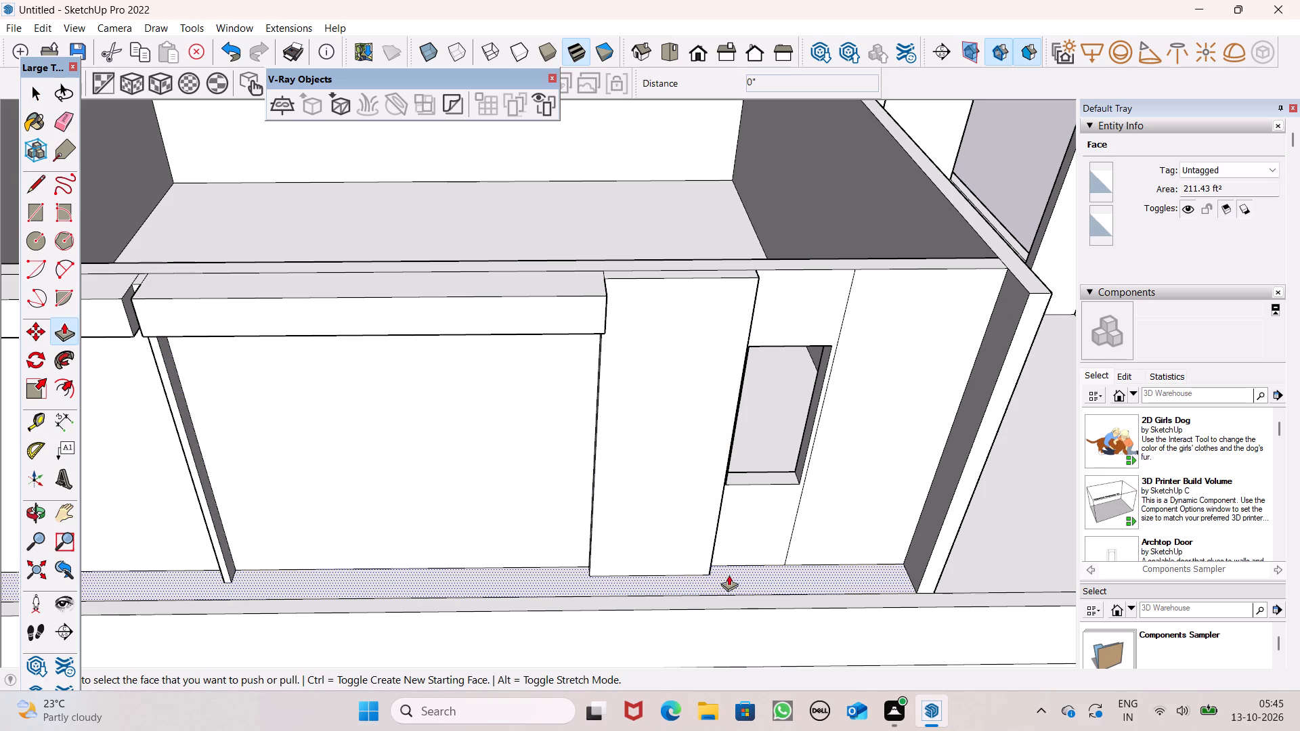
pyautogui.moveTo(748, 537); pyautogui.dragTo(747, 537)
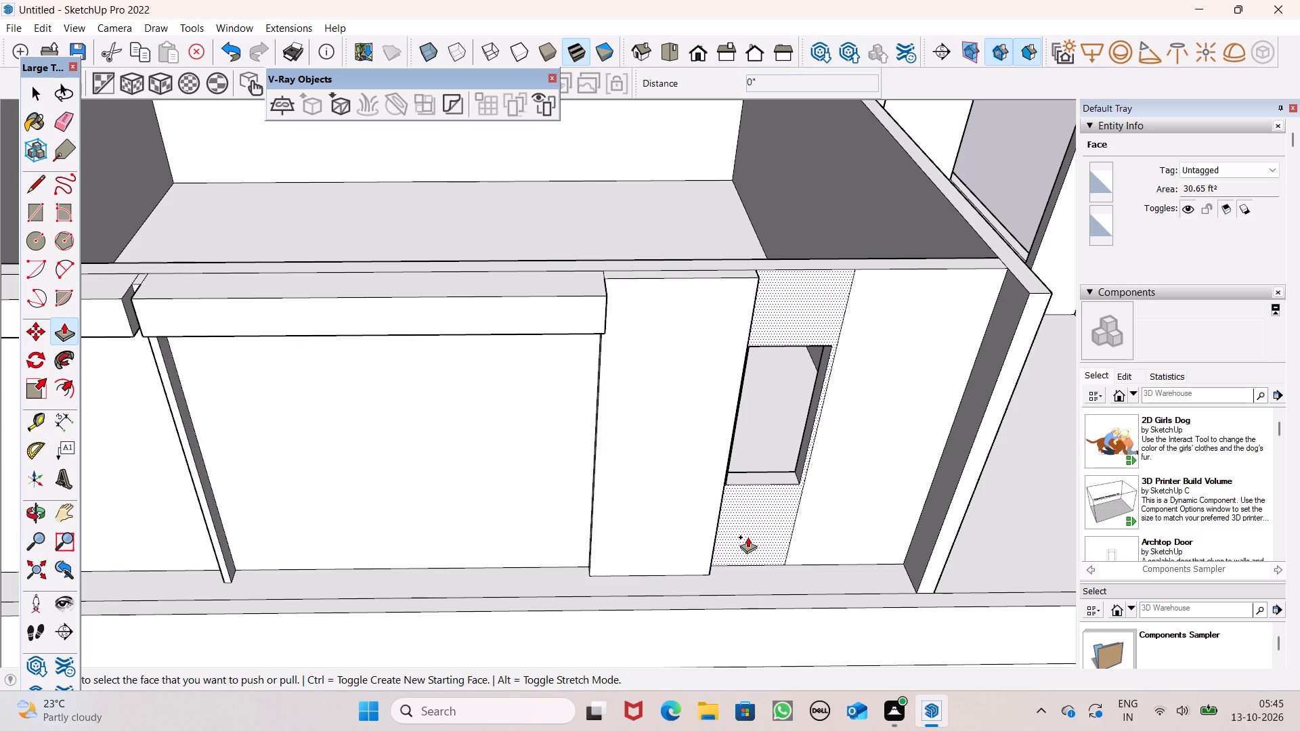
pyautogui.moveTo(747, 537); pyautogui.dragTo(670, 557)
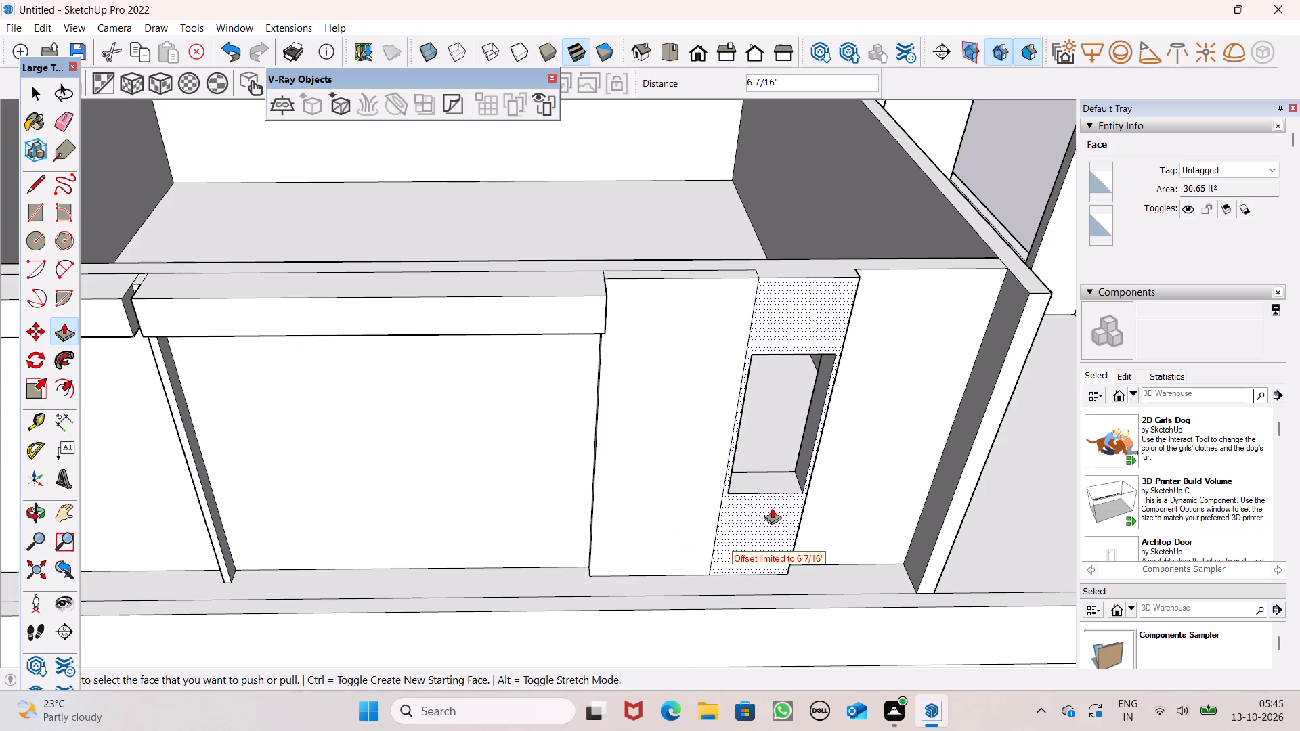
pyautogui.moveTo(849, 499); pyautogui.dragTo(750, 559)
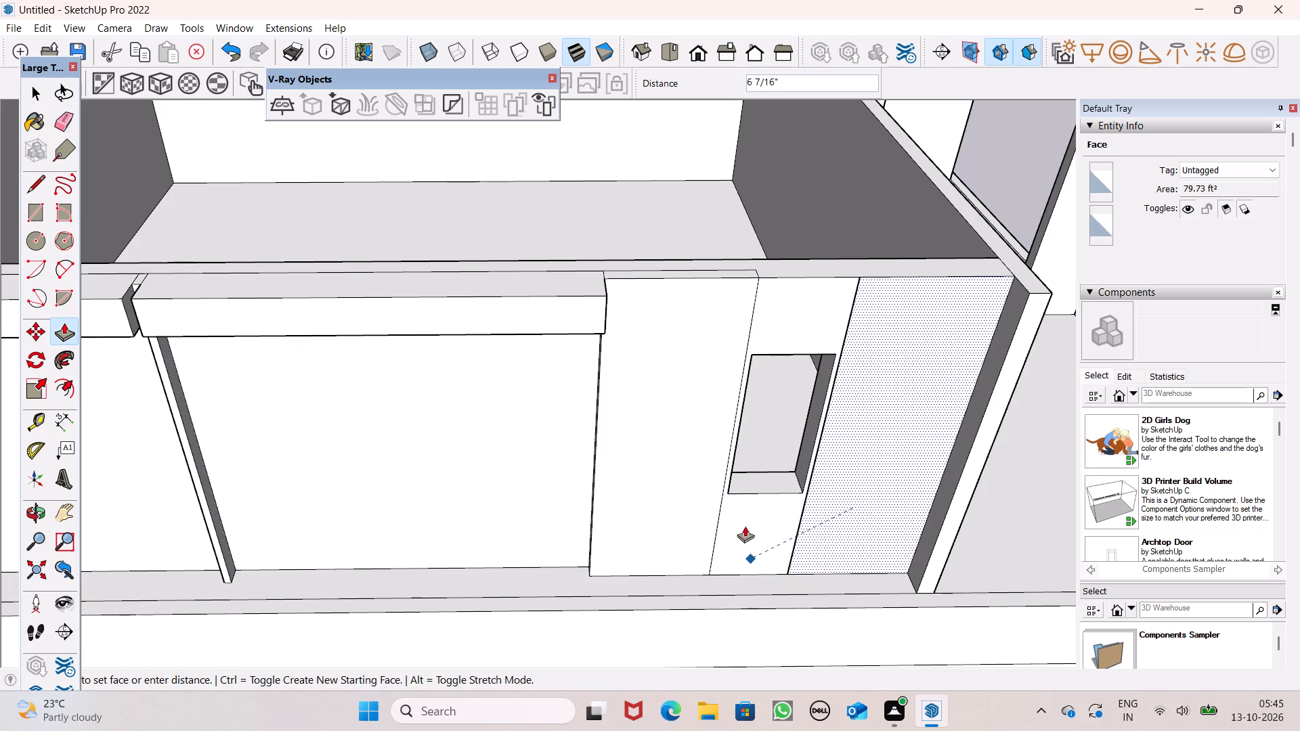
pyautogui.scroll(-5, 804, 497)
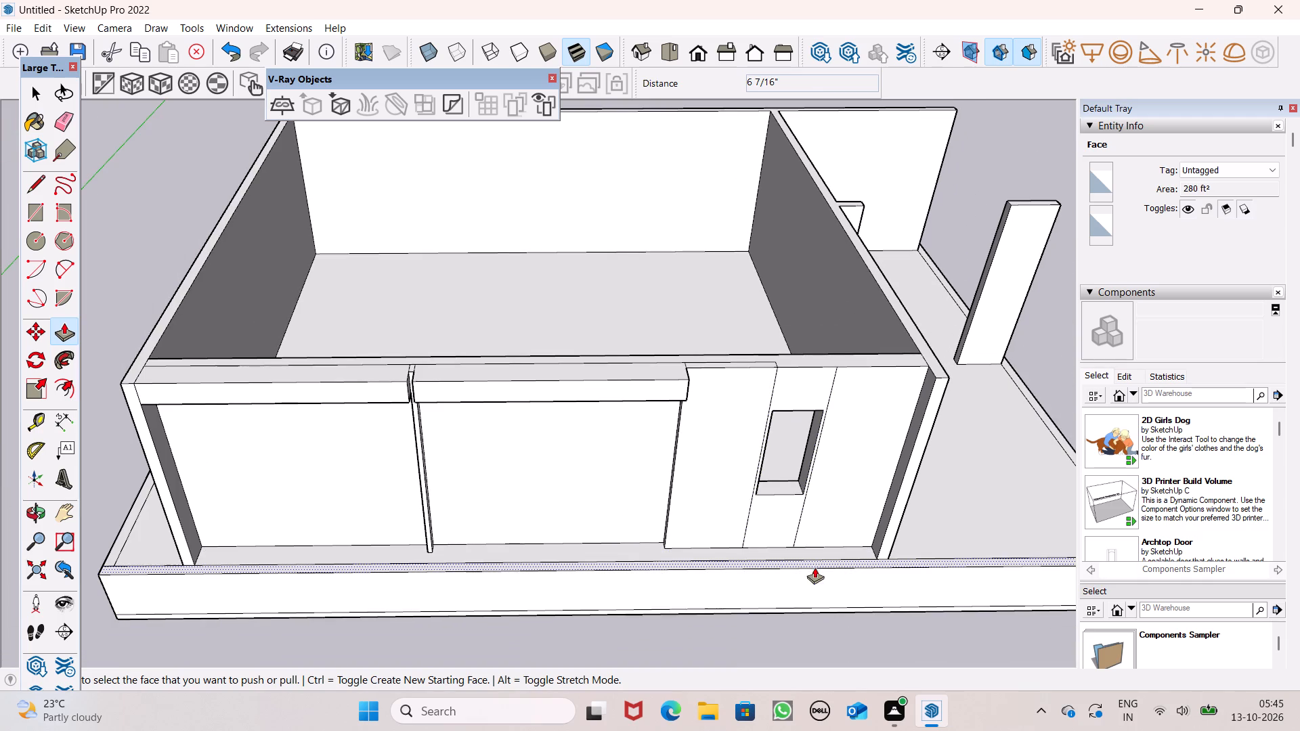
pyautogui.press('space')
# Push/Pull the panel beside the middle section, the window strip and the end panel out a further 2 1/4" each.
pyautogui.moveTo(808, 560); pyautogui.dragTo(821, 489, button='middle')
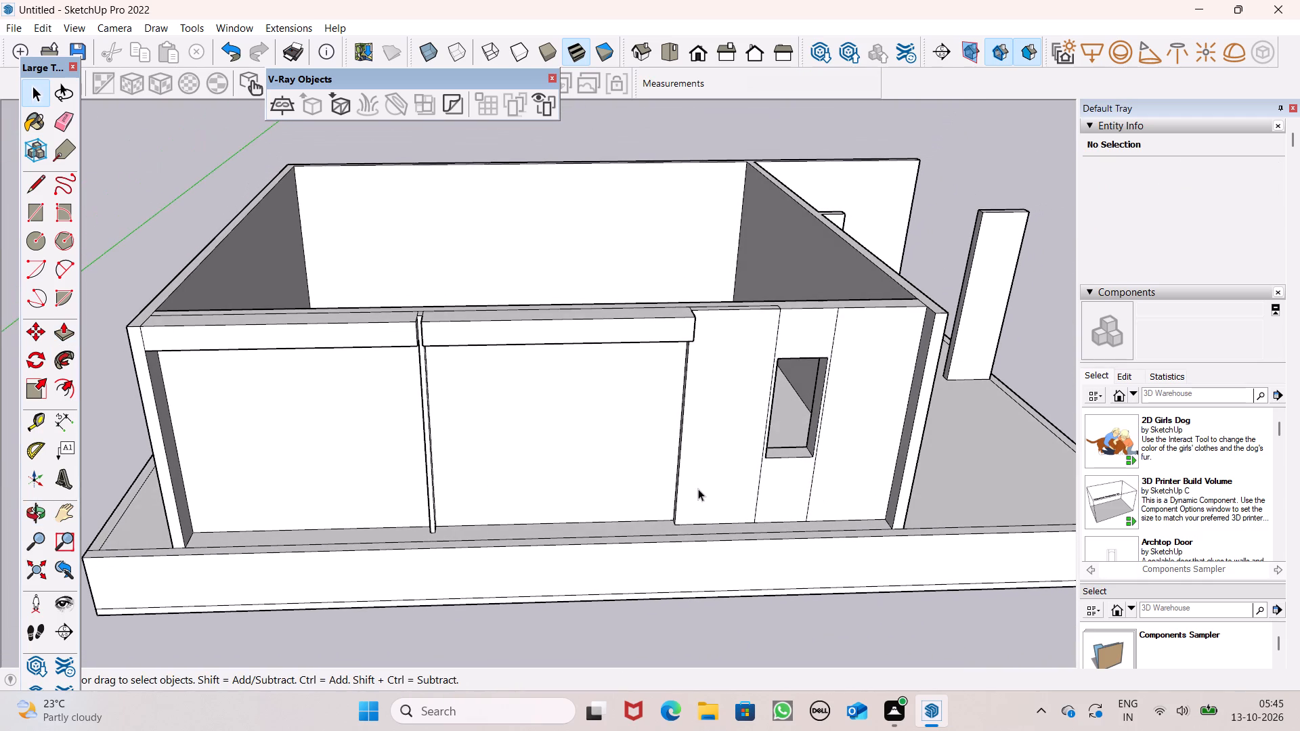
pyautogui.scroll(-1, 698, 489)
pyautogui.moveTo(706, 516); pyautogui.dragTo(690, 607, button='middle')
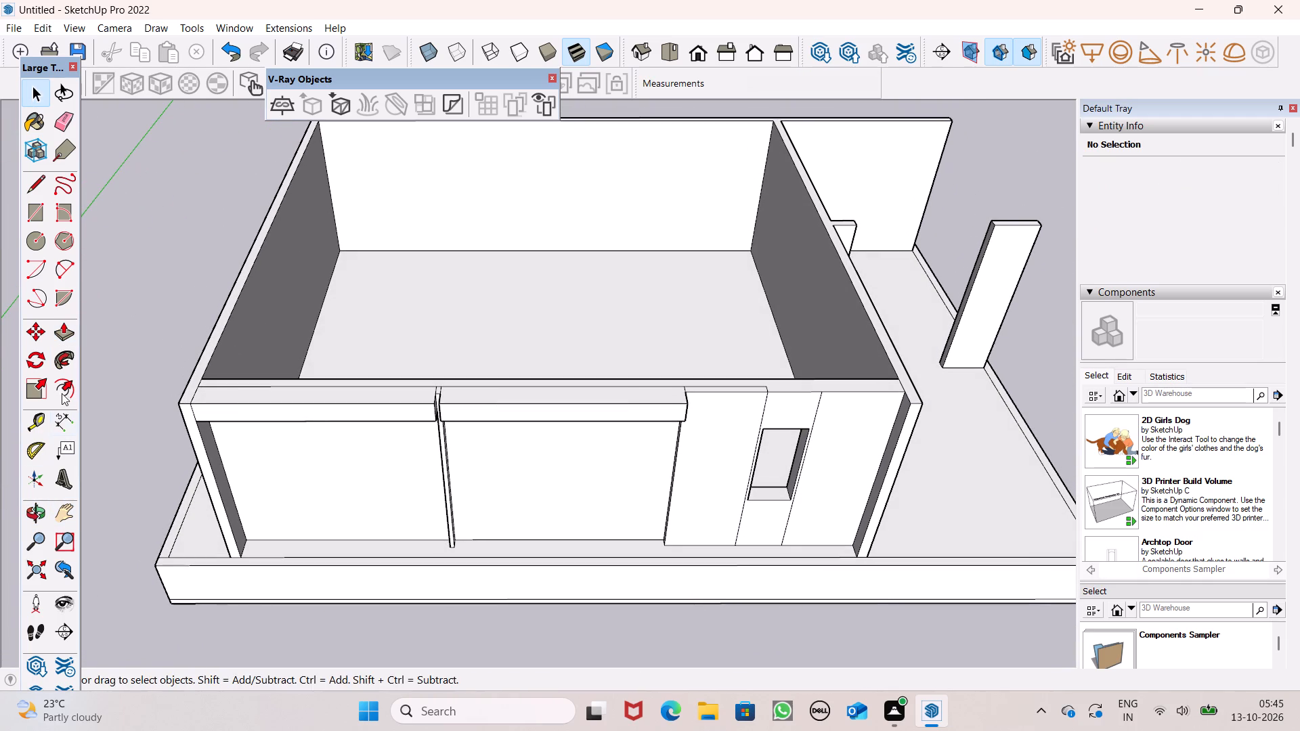
pyautogui.click(66, 343)
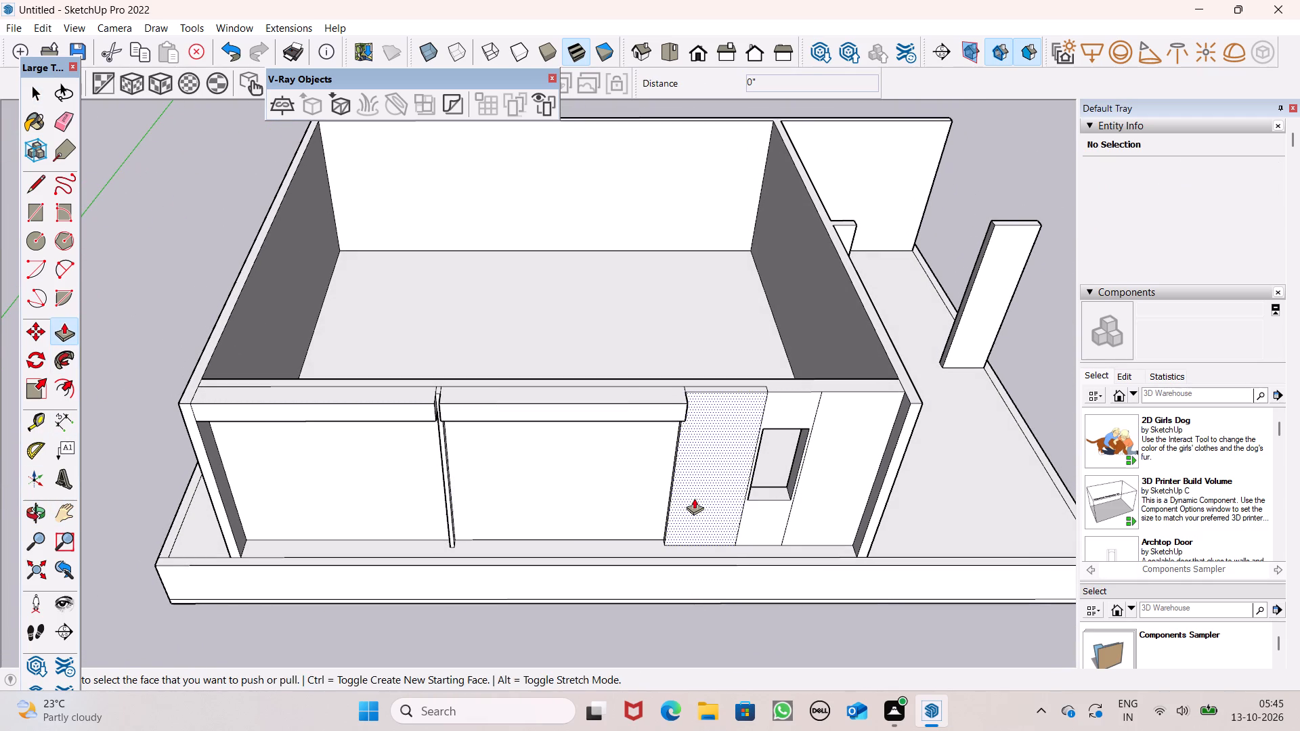
pyautogui.moveTo(694, 498); pyautogui.dragTo(443, 512)
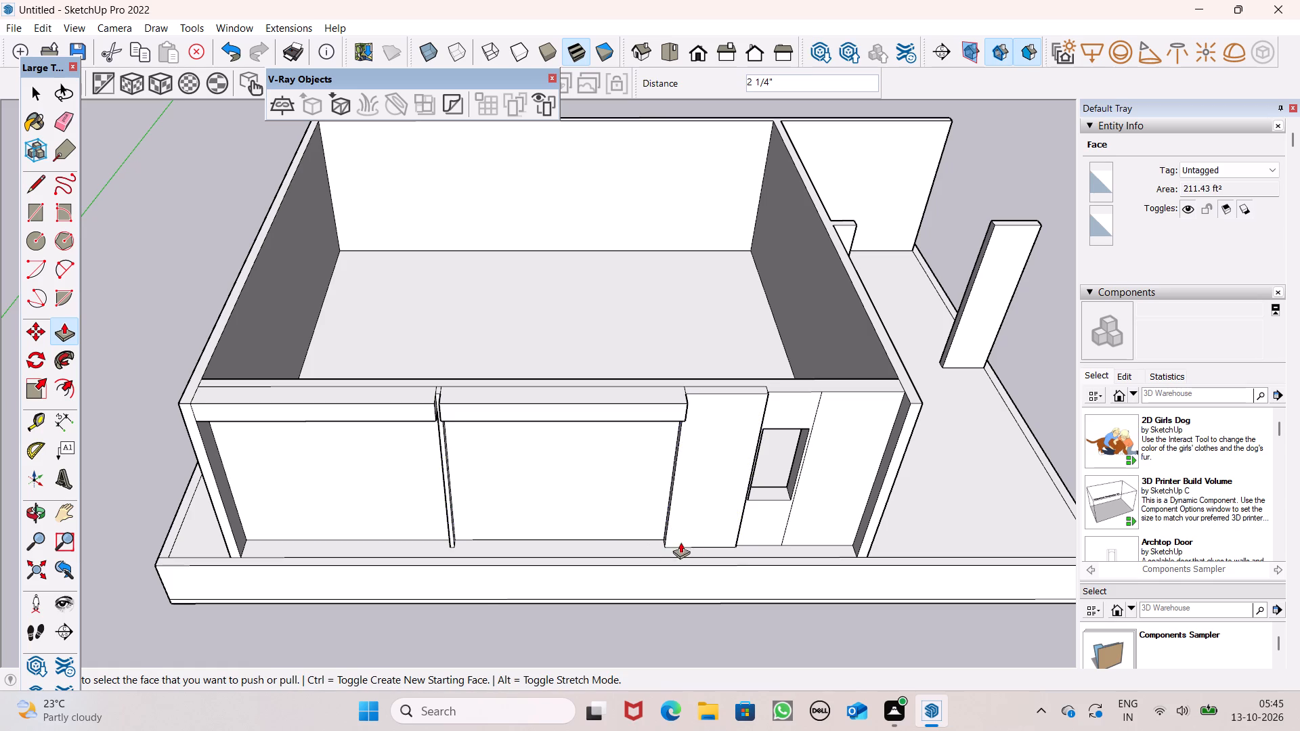
pyautogui.scroll(6, 721, 535)
pyautogui.moveTo(795, 534); pyautogui.dragTo(747, 550)
pyautogui.moveTo(895, 526); pyautogui.dragTo(820, 538)
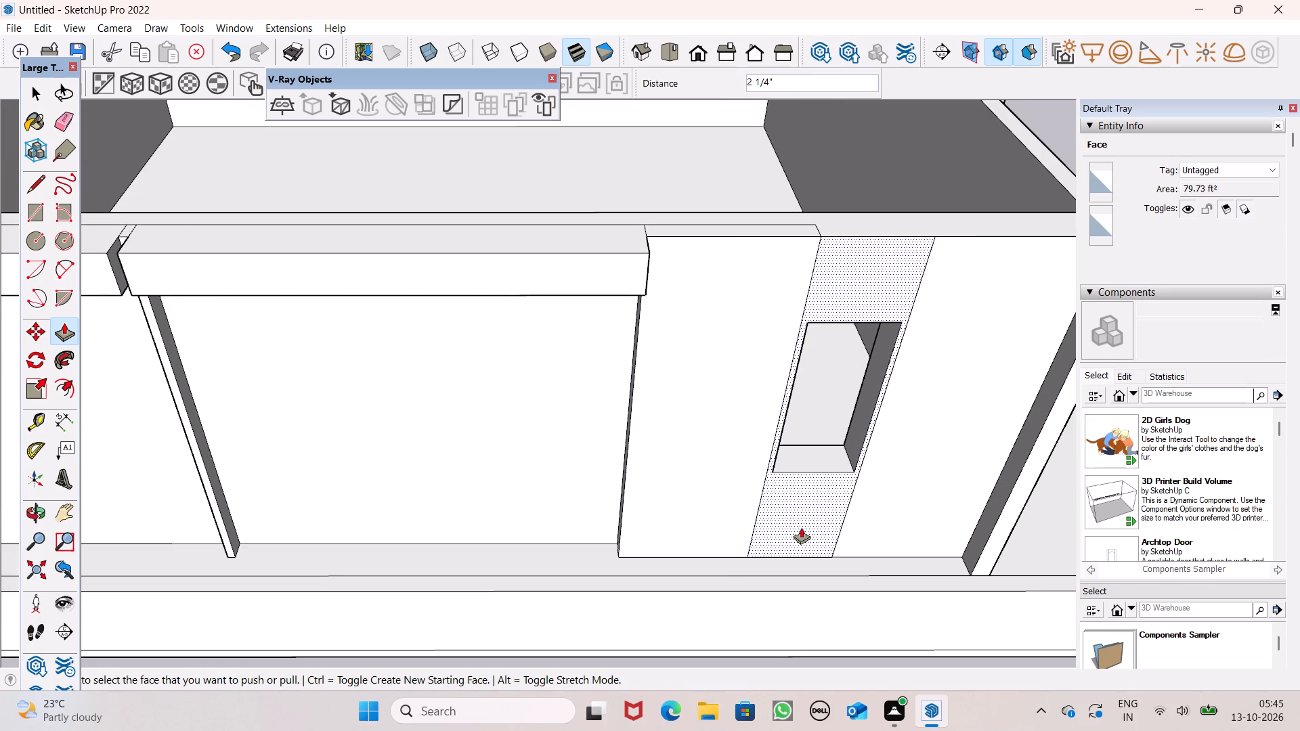
pyautogui.moveTo(754, 487); pyautogui.dragTo(756, 280, button='middle')
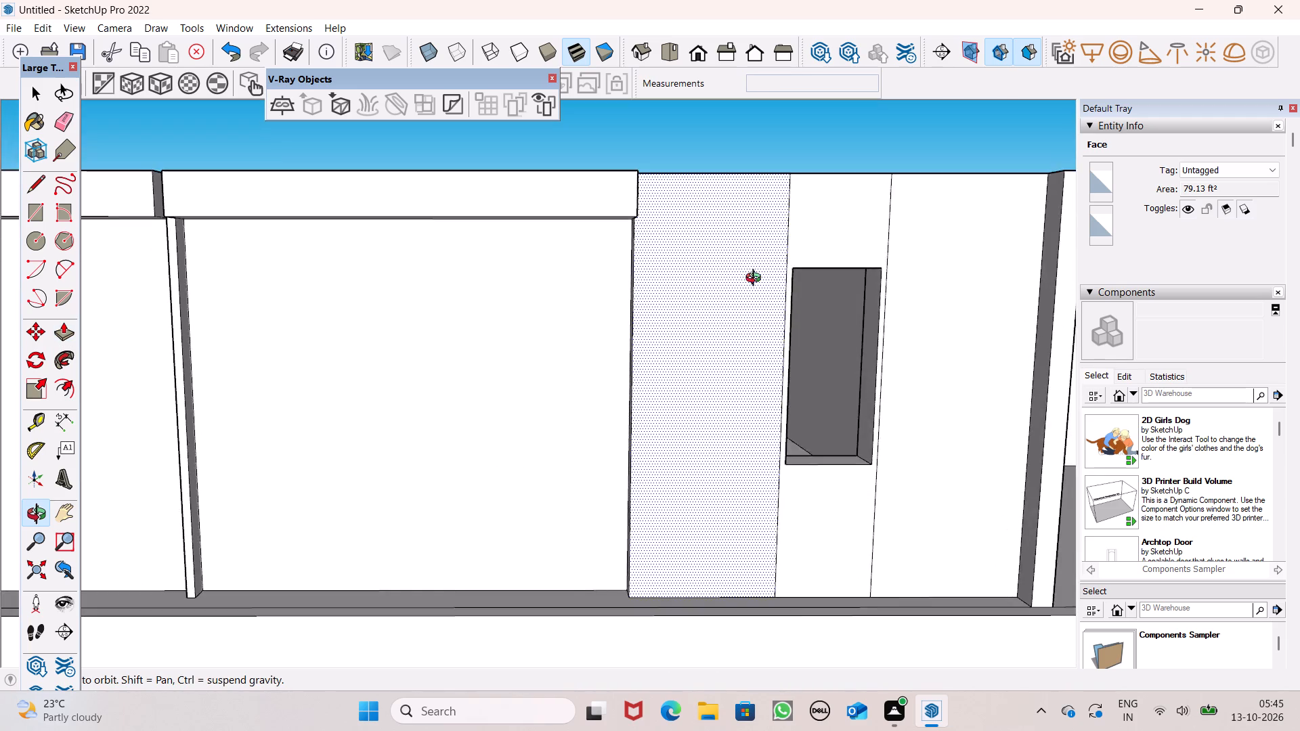
pyautogui.moveTo(756, 280); pyautogui.dragTo(738, 257, button='middle')
pyautogui.scroll(-6, 739, 270)
pyautogui.press('space')
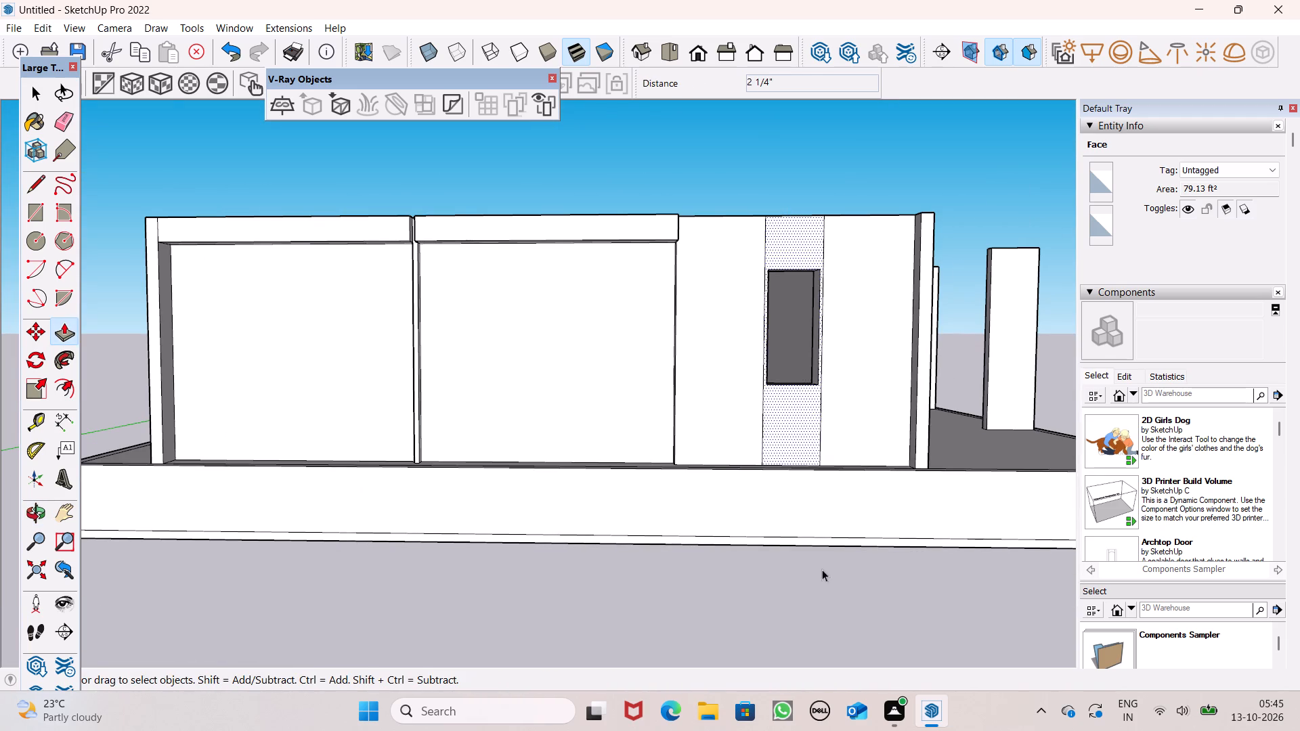
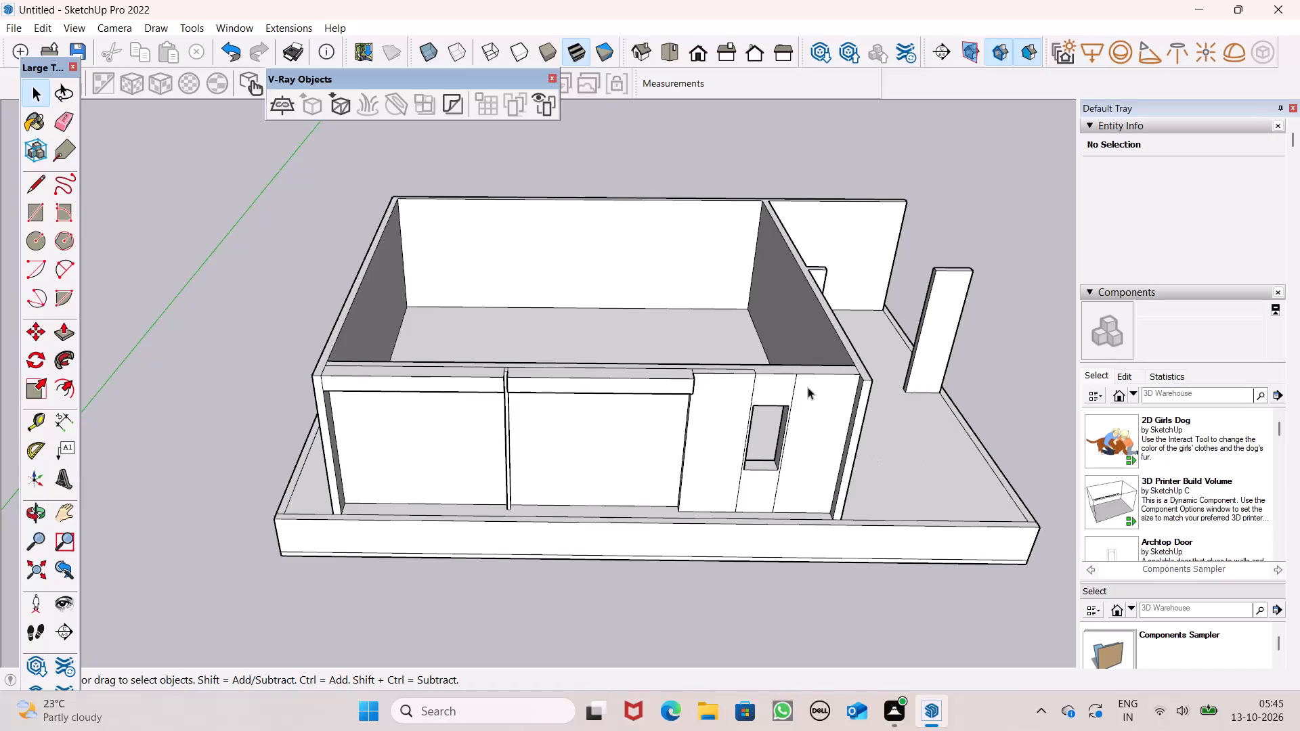
# Erase the two leftover edges on top of the front wall, above the panel beside the middle section.
pyautogui.scroll(7, 808, 387)
pyautogui.scroll(-3, 808, 382)
pyautogui.moveTo(865, 448); pyautogui.dragTo(829, 552, button='middle')
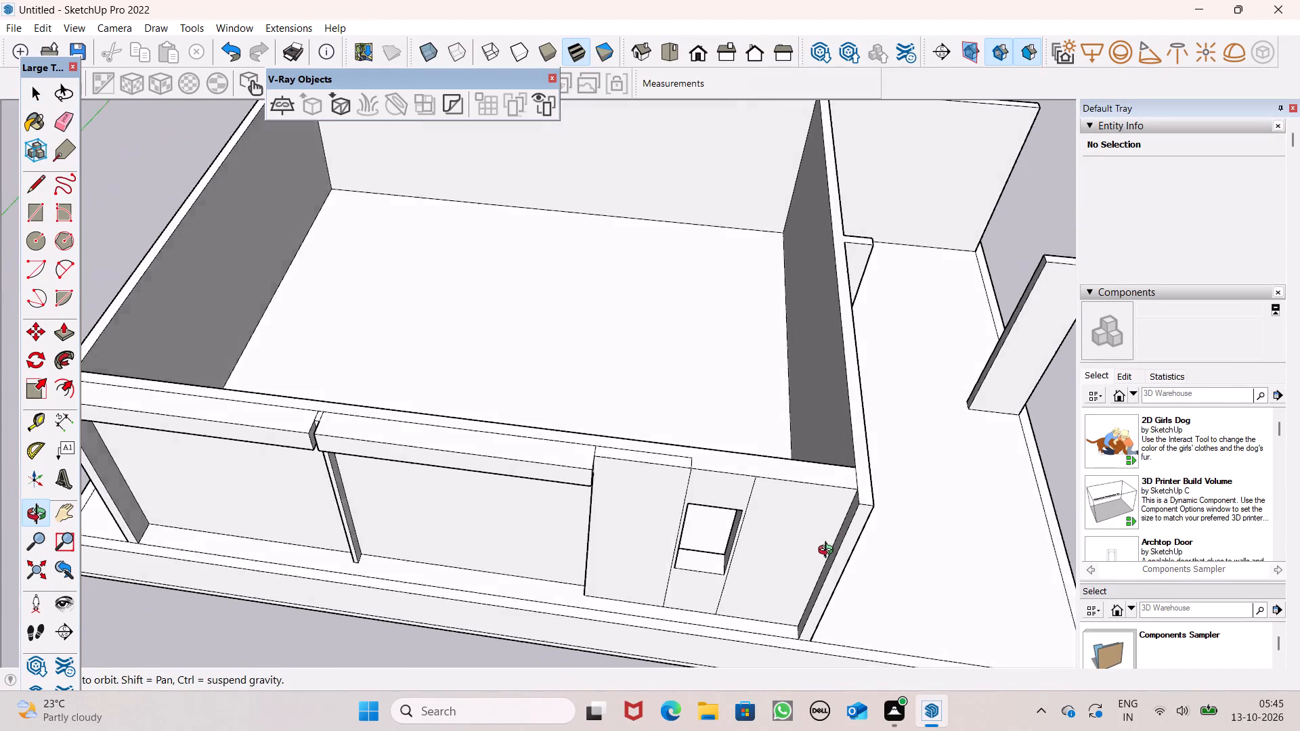
pyautogui.moveTo(829, 552); pyautogui.dragTo(832, 552, button='middle')
pyautogui.scroll(6, 703, 472)
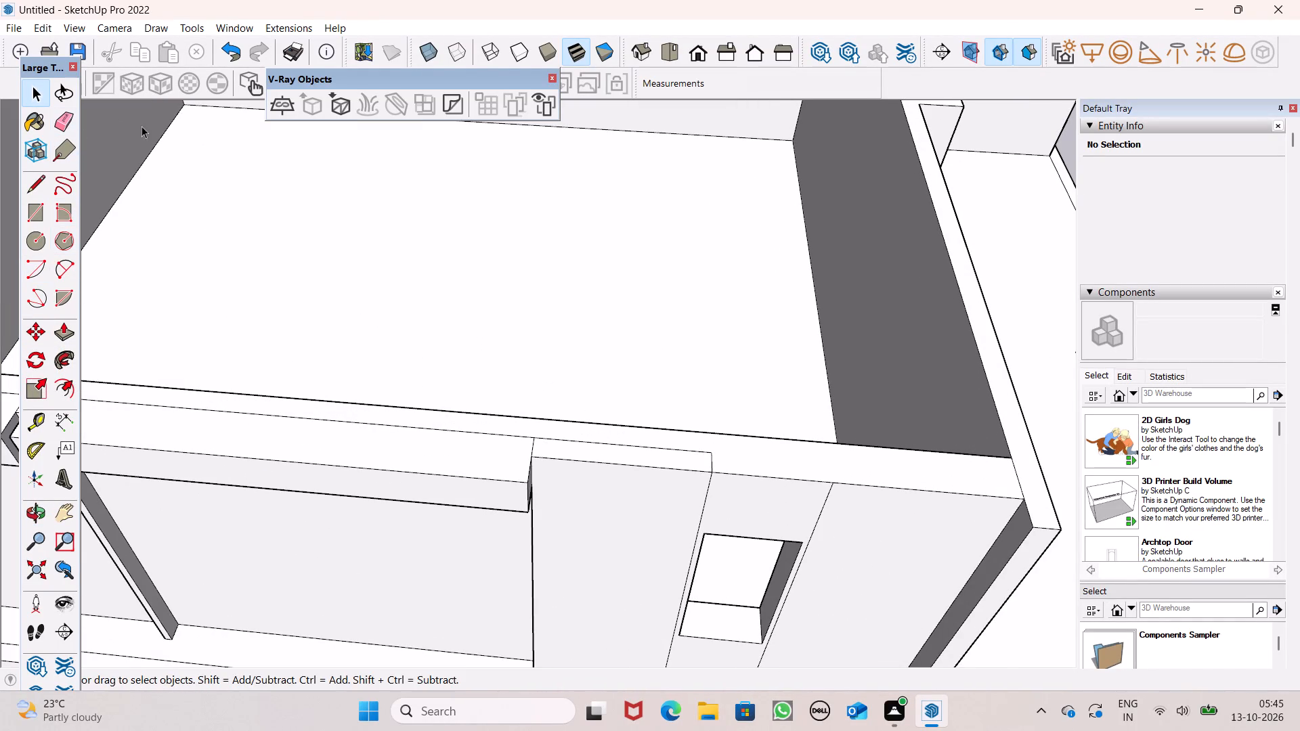
pyautogui.click(69, 127)
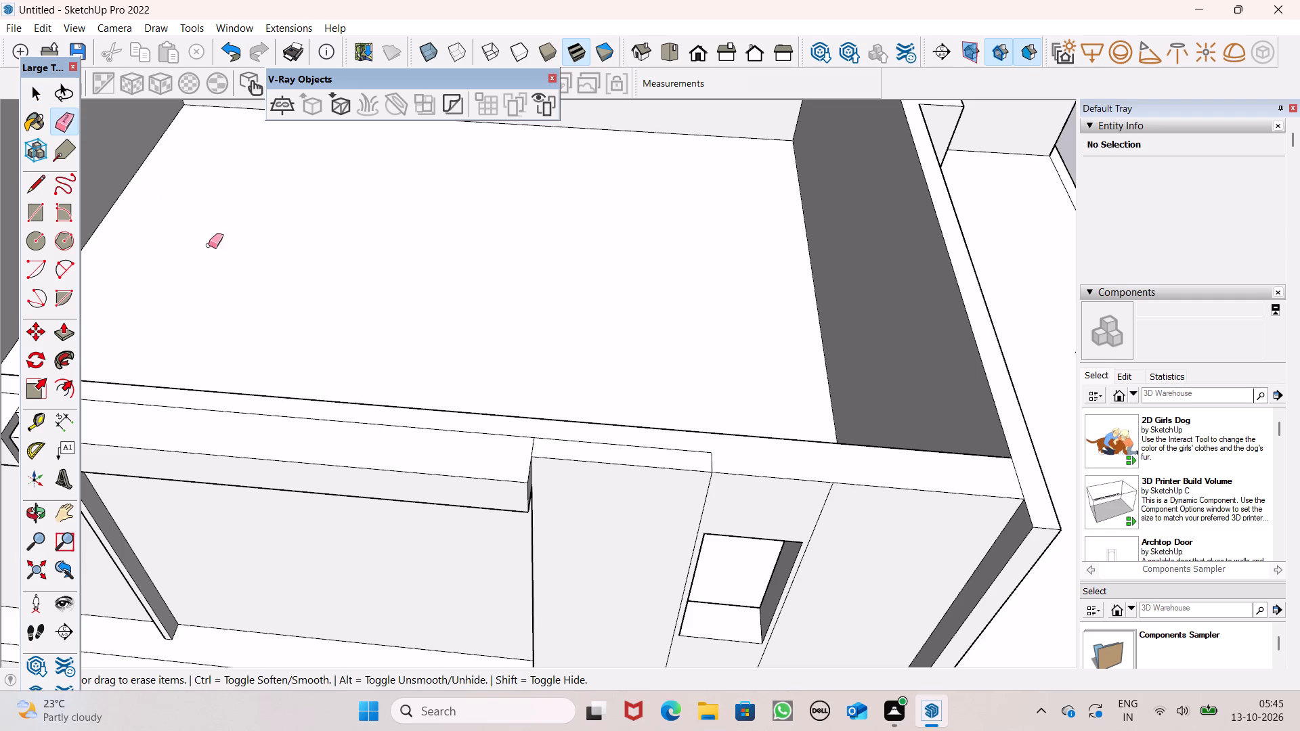
pyautogui.scroll(4, 718, 452)
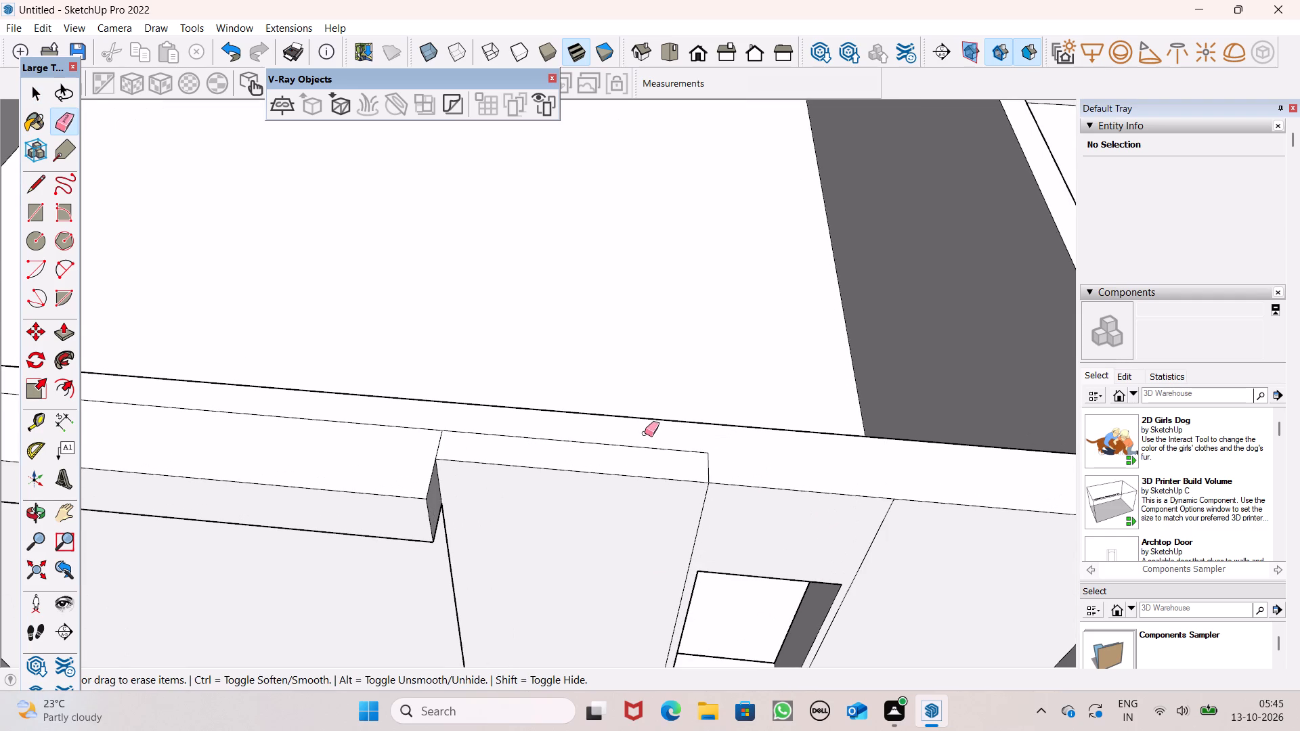
pyautogui.click(645, 442)
pyautogui.click(39, 180)
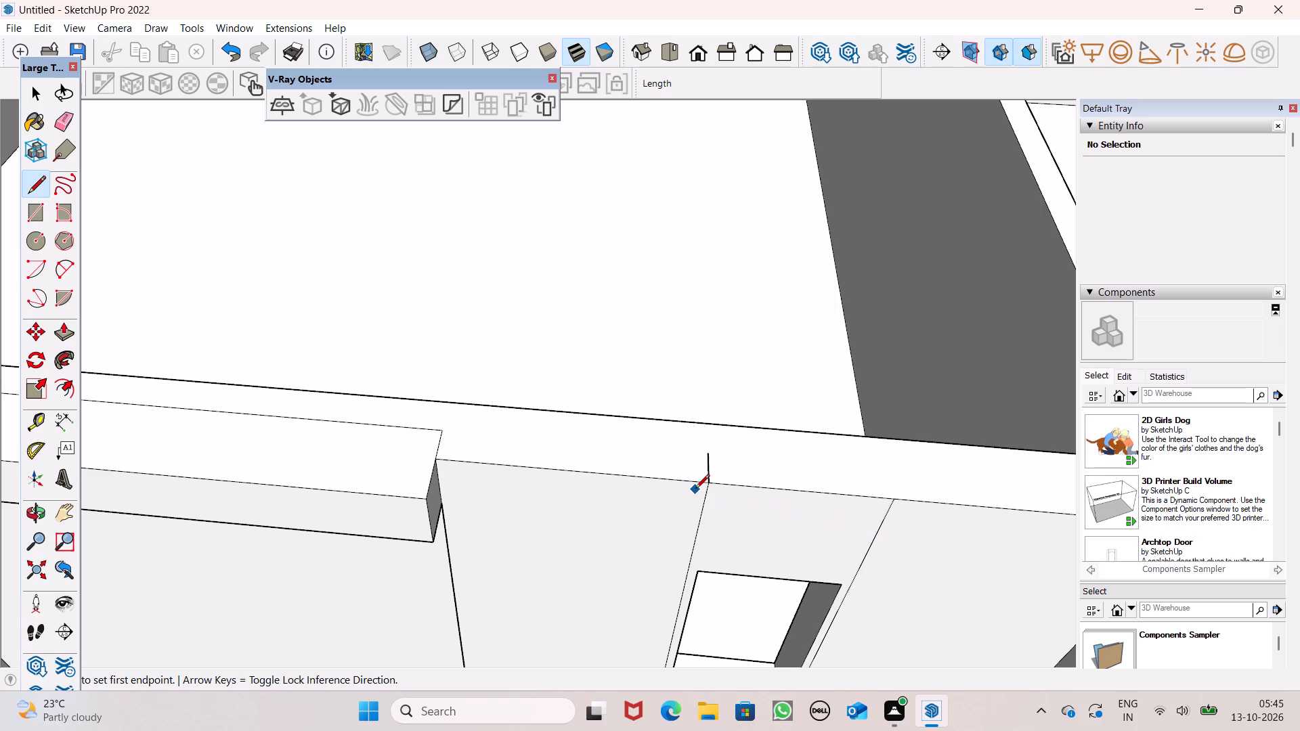
pyautogui.click(56, 120)
pyautogui.scroll(6, 781, 487)
pyautogui.moveTo(750, 435); pyautogui.dragTo(725, 439)
pyautogui.press('space')
# Examine the whole building from the front and from above.
pyautogui.scroll(-13, 757, 399)
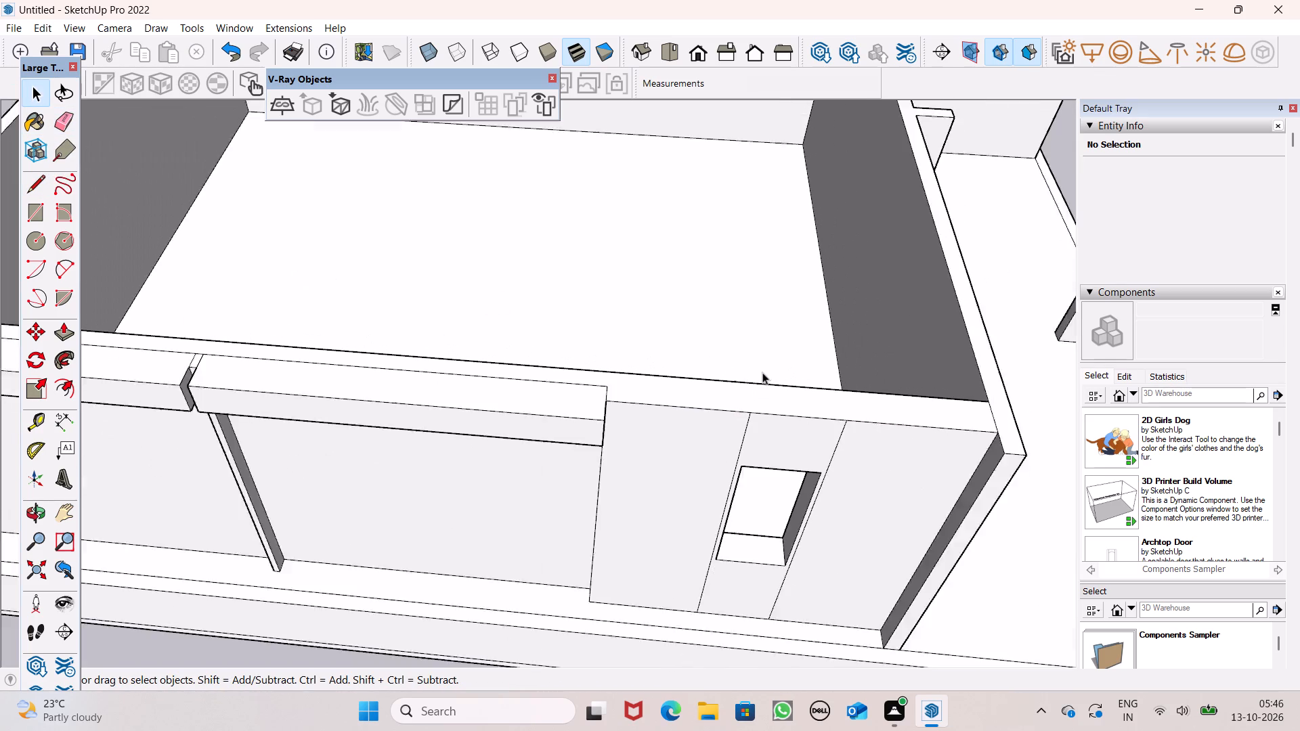
pyautogui.scroll(-6, 762, 372)
pyautogui.moveTo(869, 543); pyautogui.dragTo(1016, 248, button='middle')
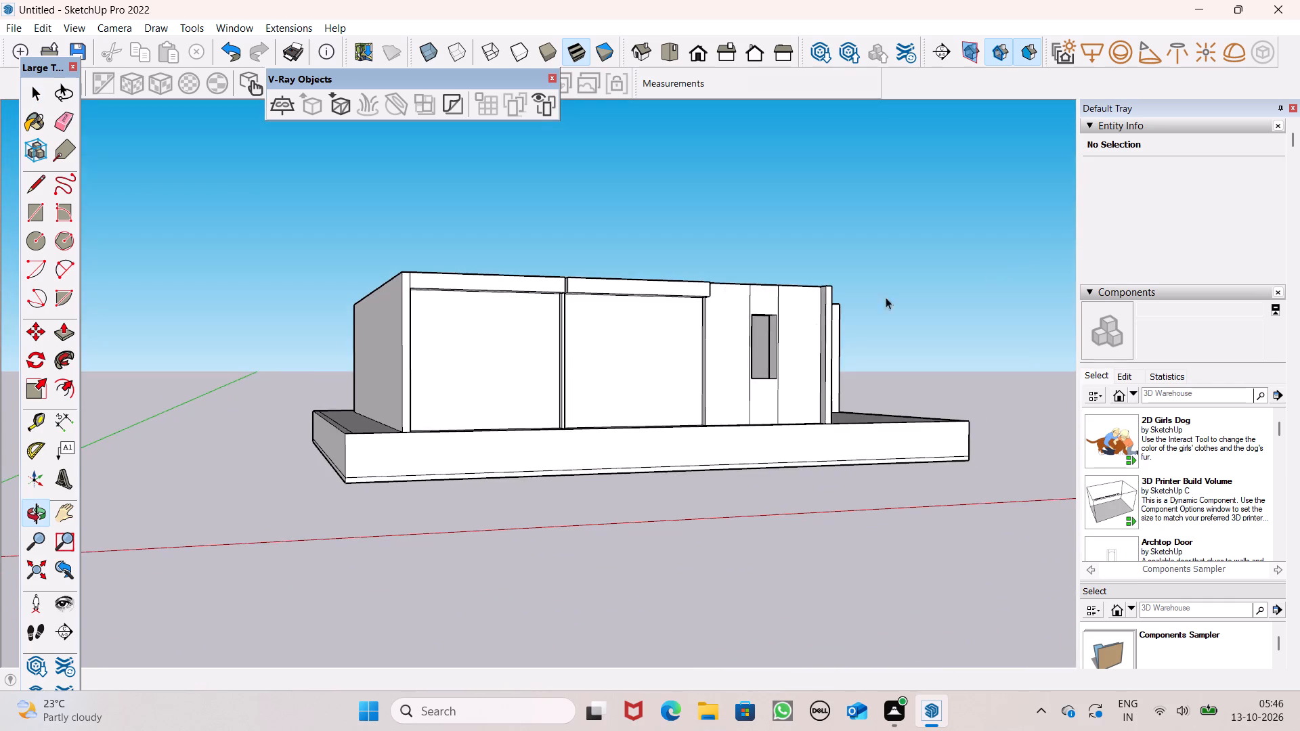
pyautogui.moveTo(779, 336); pyautogui.dragTo(777, 284, button='middle')
pyautogui.scroll(-2, 777, 284)
pyautogui.moveTo(782, 346); pyautogui.dragTo(781, 543, button='middle')
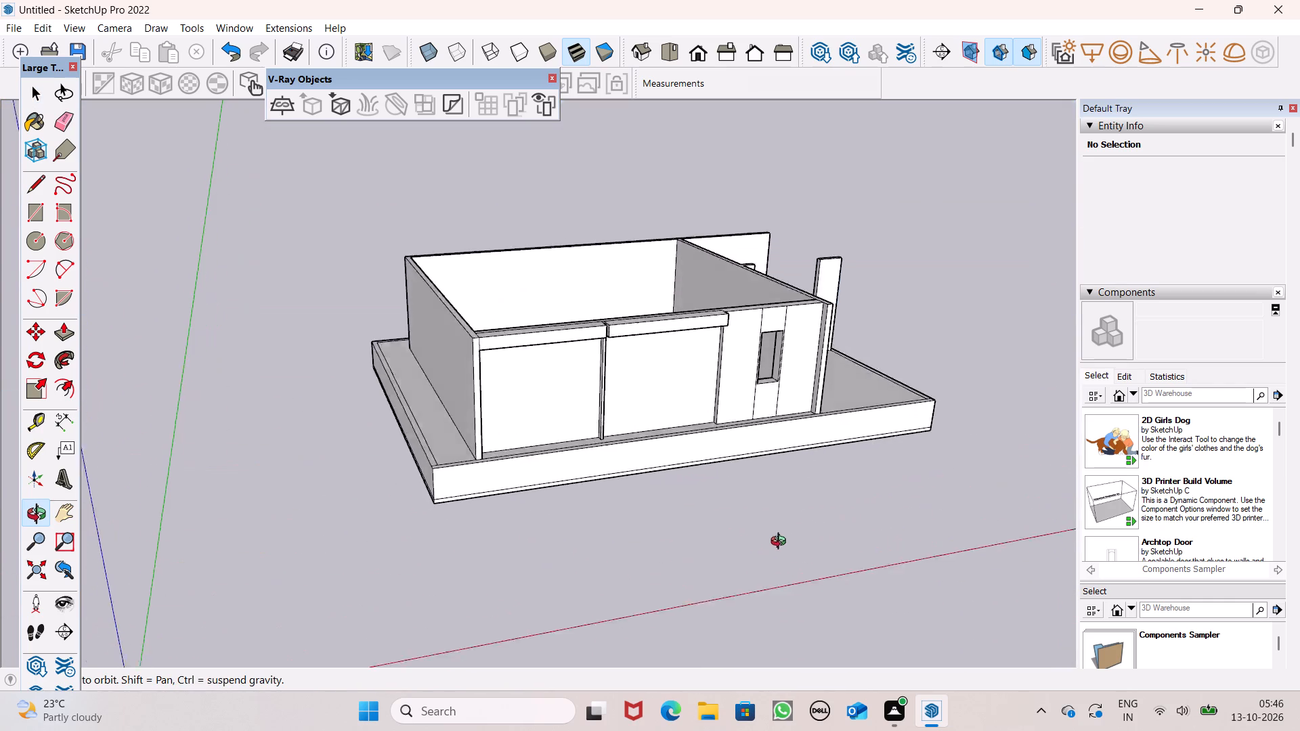
pyautogui.moveTo(781, 543); pyautogui.dragTo(690, 631, button='middle')
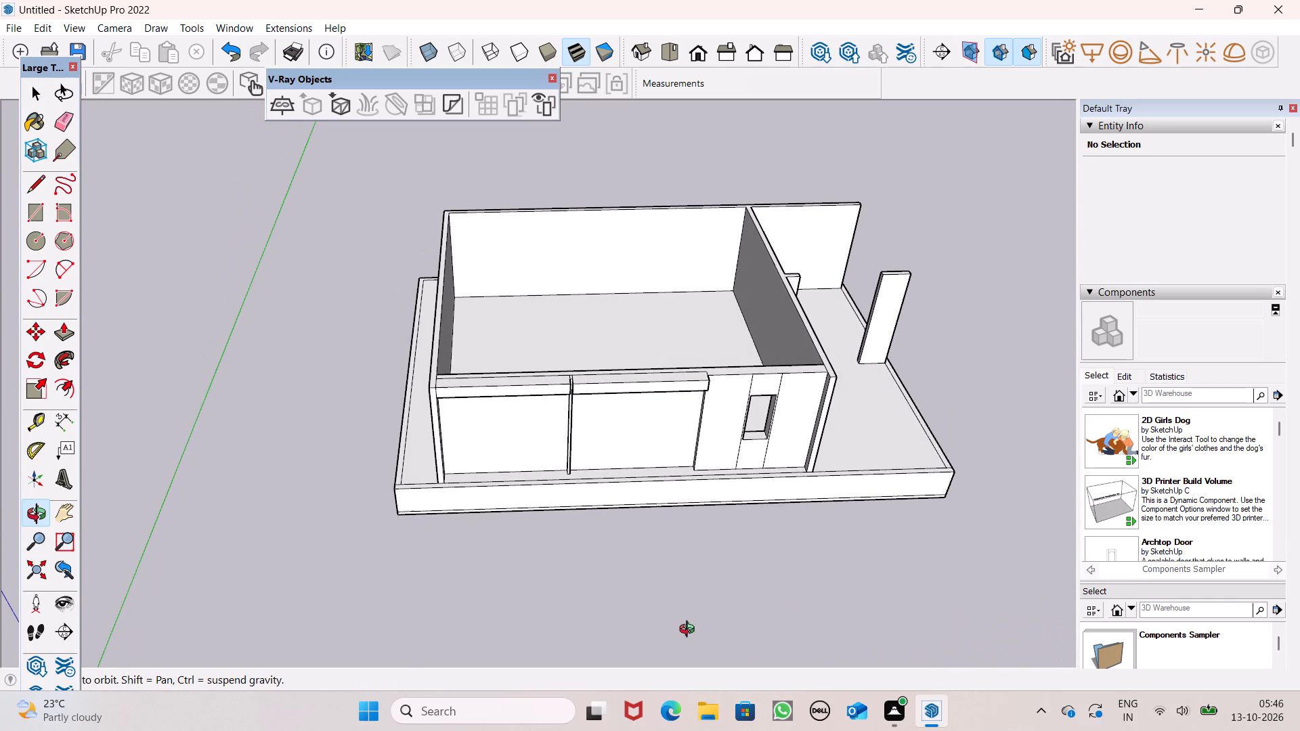
pyautogui.moveTo(690, 631); pyautogui.dragTo(689, 631, button='middle')
pyautogui.scroll(-1, 636, 489)
pyautogui.moveTo(735, 527); pyautogui.dragTo(735, 554, button='middle')
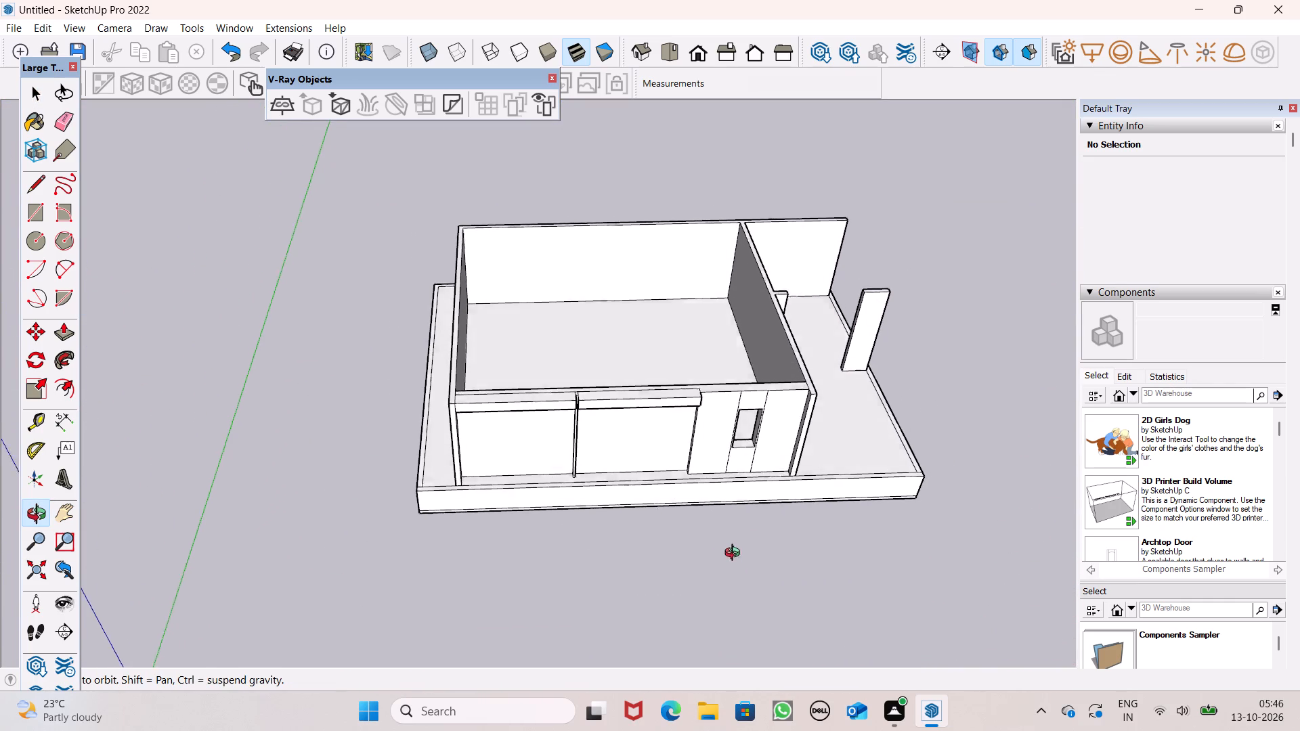
pyautogui.moveTo(735, 554); pyautogui.dragTo(714, 609, button='middle')
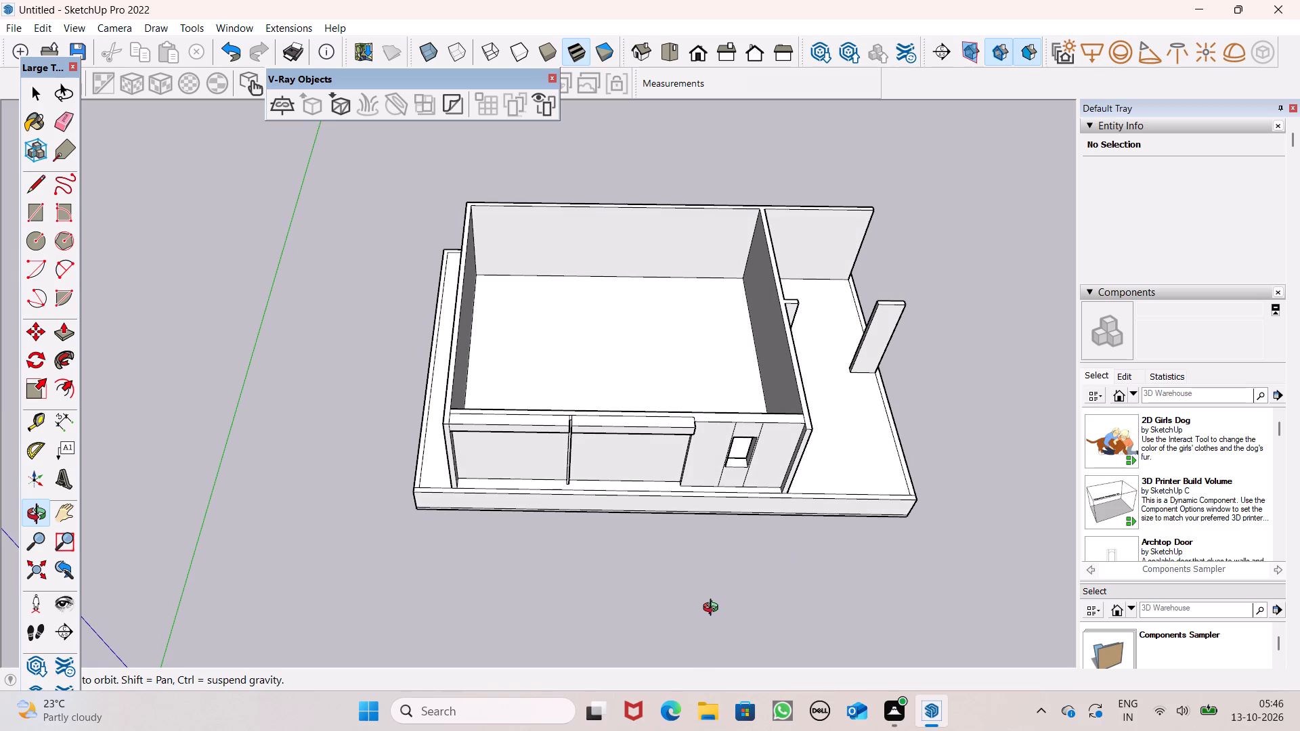
pyautogui.moveTo(714, 609); pyautogui.dragTo(715, 652, button='middle')
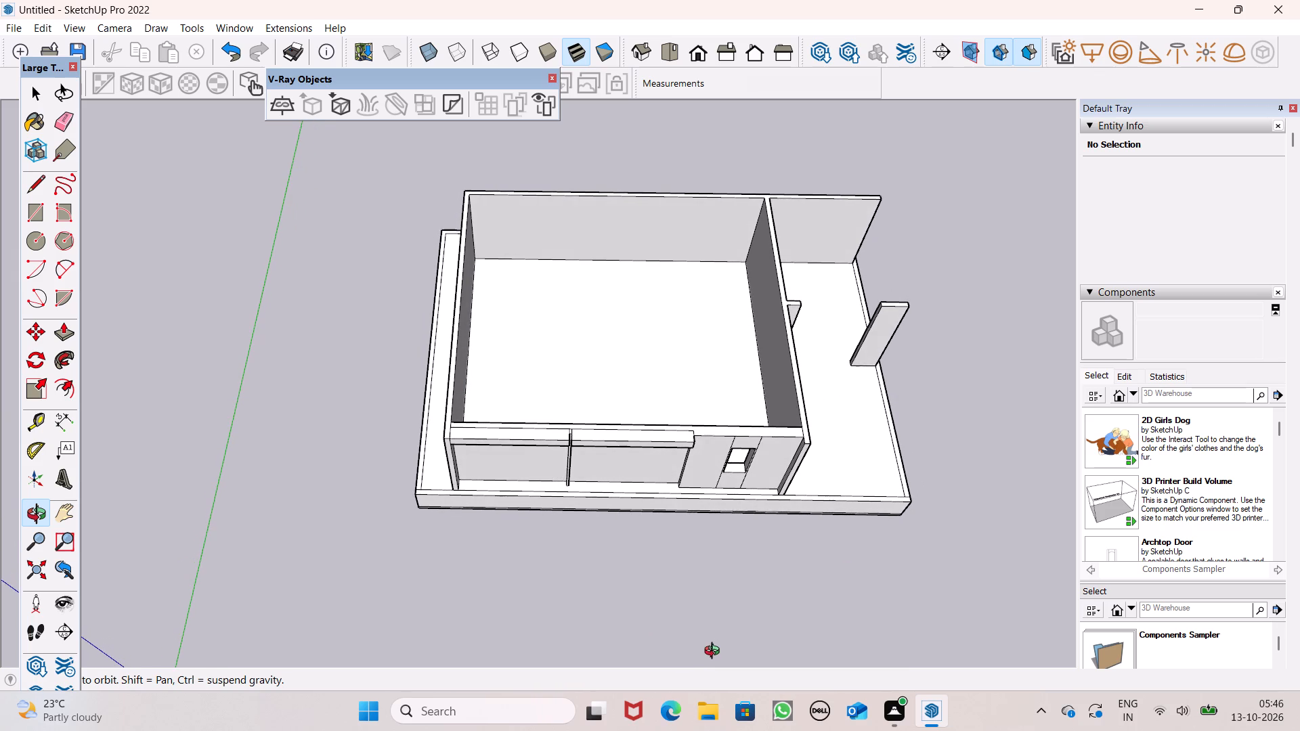
pyautogui.moveTo(715, 652); pyautogui.dragTo(716, 661, button='middle')
pyautogui.moveTo(716, 673); pyautogui.dragTo(716, 679, button='middle')
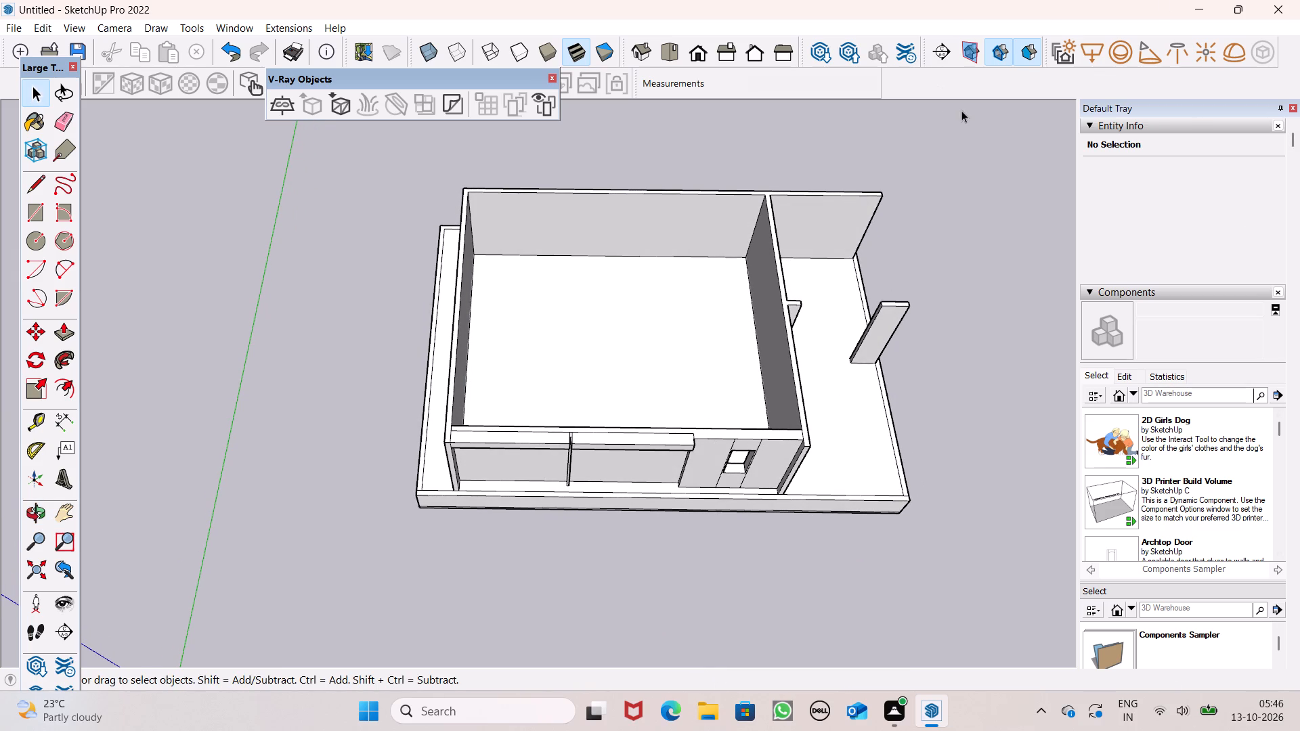
# Push/Pull the top face of the side and back walls up 1'.
pyautogui.click(66, 336)
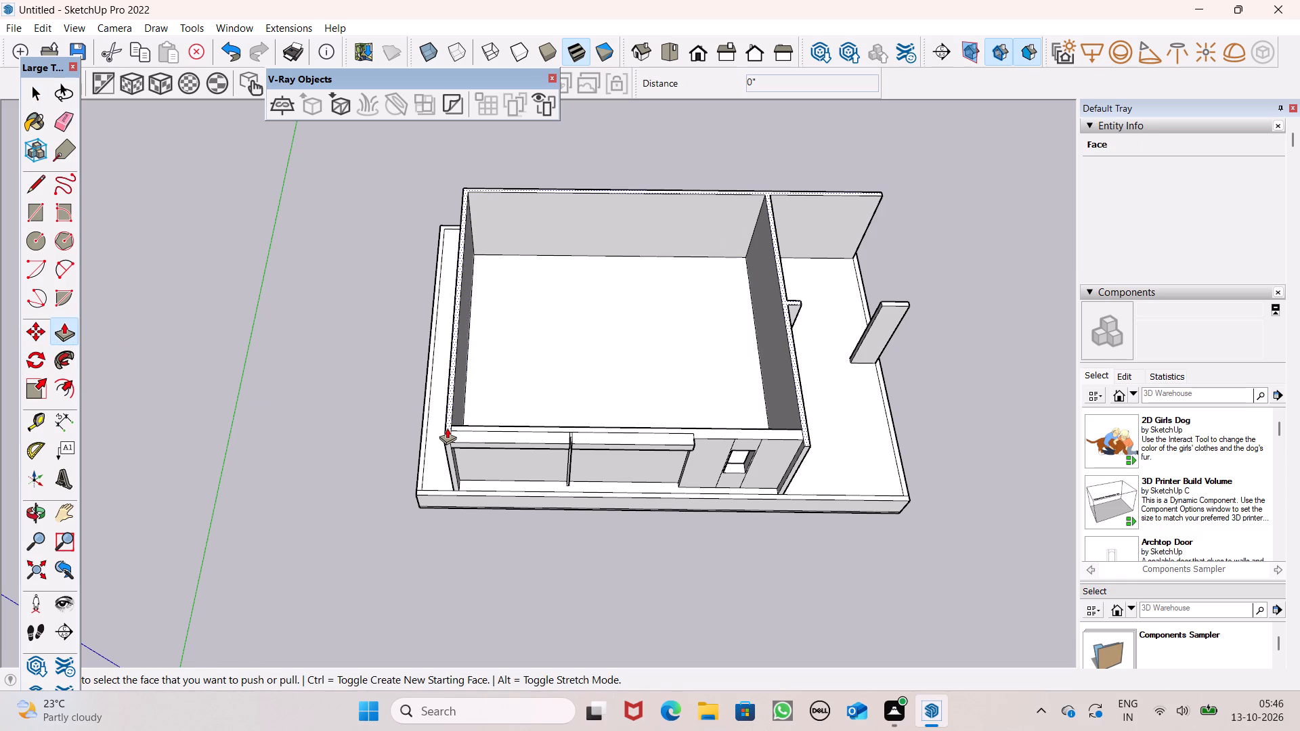
pyautogui.moveTo(447, 428); pyautogui.dragTo(445, 390)
pyautogui.press('1')
pyautogui.press('BackSpace')
pyautogui.write("1'")
pyautogui.press('Return')
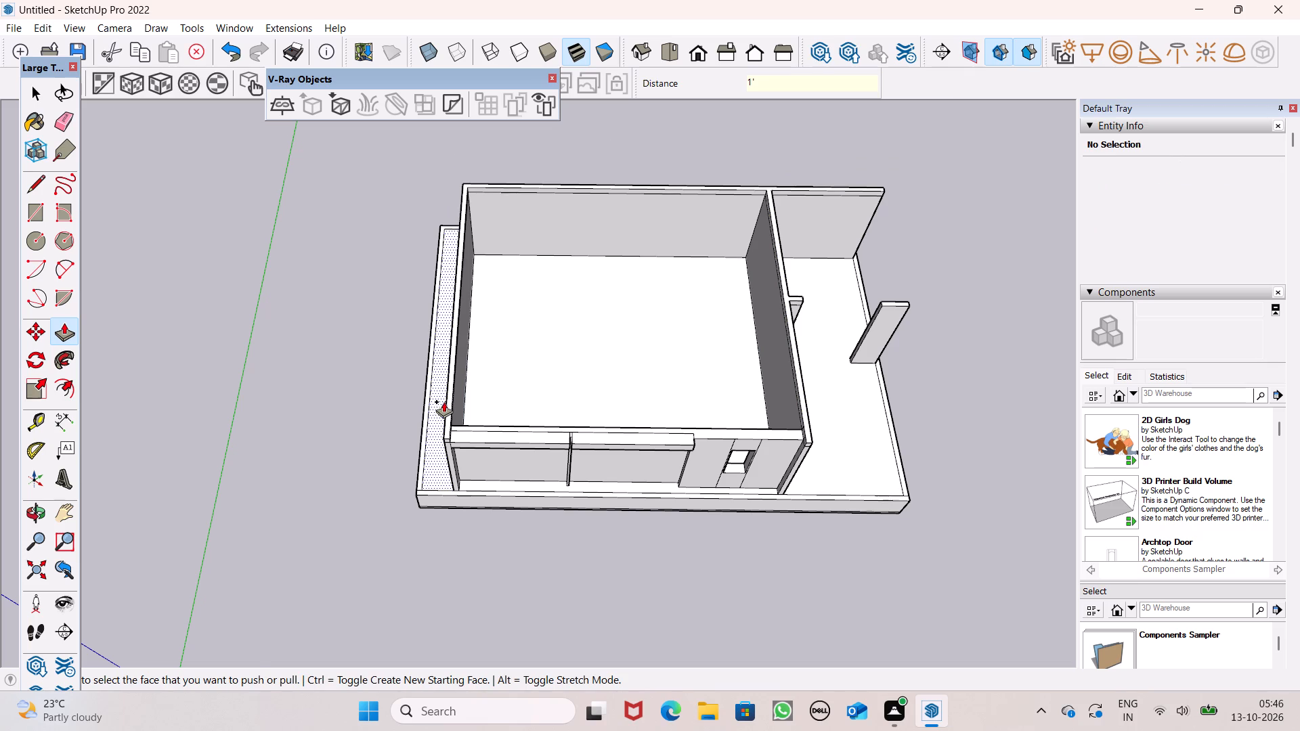
# Push/Pull the top face of the side and back walls up a further 10'.
pyautogui.moveTo(449, 418); pyautogui.dragTo(460, 363)
pyautogui.write("10'")
pyautogui.moveTo(460, 363); pyautogui.dragTo(460, 362)
pyautogui.press('Return')
# Push/Pull the front wall's top face up 1'.
pyautogui.scroll(-6, 521, 336)
pyautogui.moveTo(565, 399); pyautogui.dragTo(583, 171, button='middle')
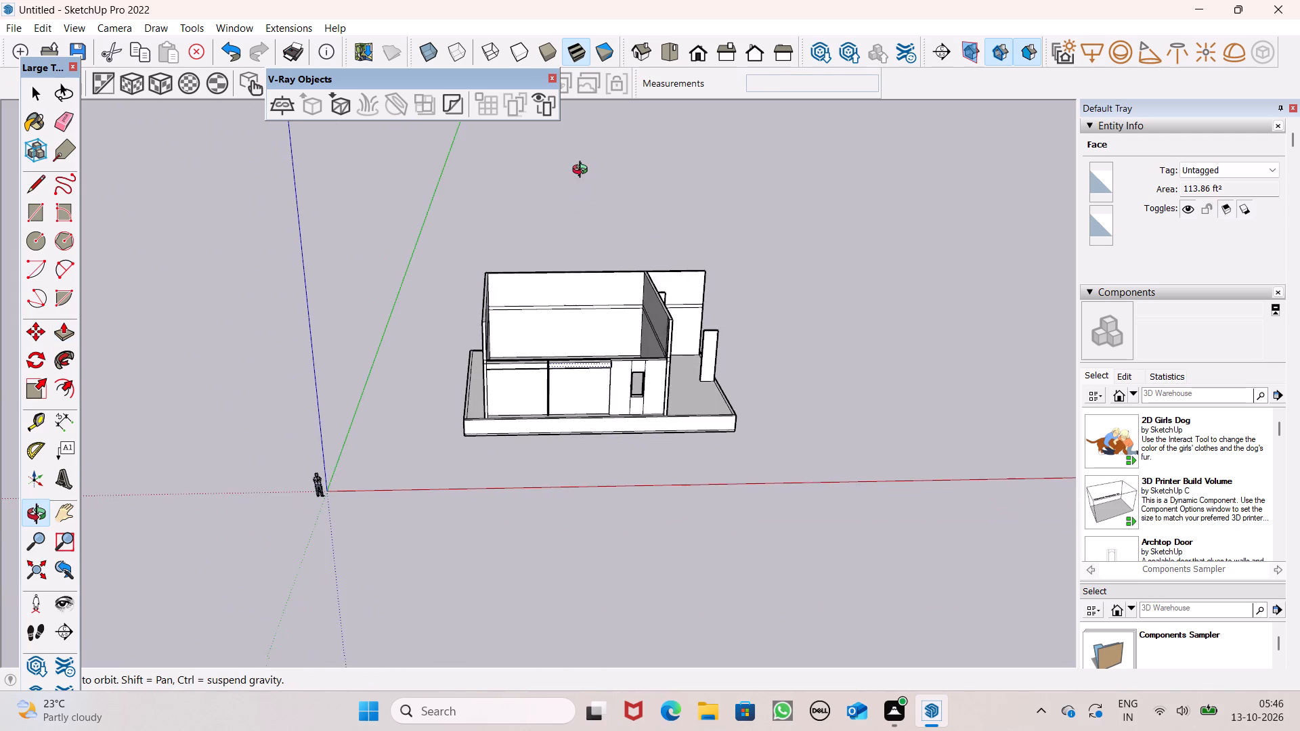
pyautogui.moveTo(583, 171); pyautogui.dragTo(584, 171, button='middle')
pyautogui.scroll(5, 620, 280)
pyautogui.moveTo(657, 359); pyautogui.dragTo(594, 437, button='middle')
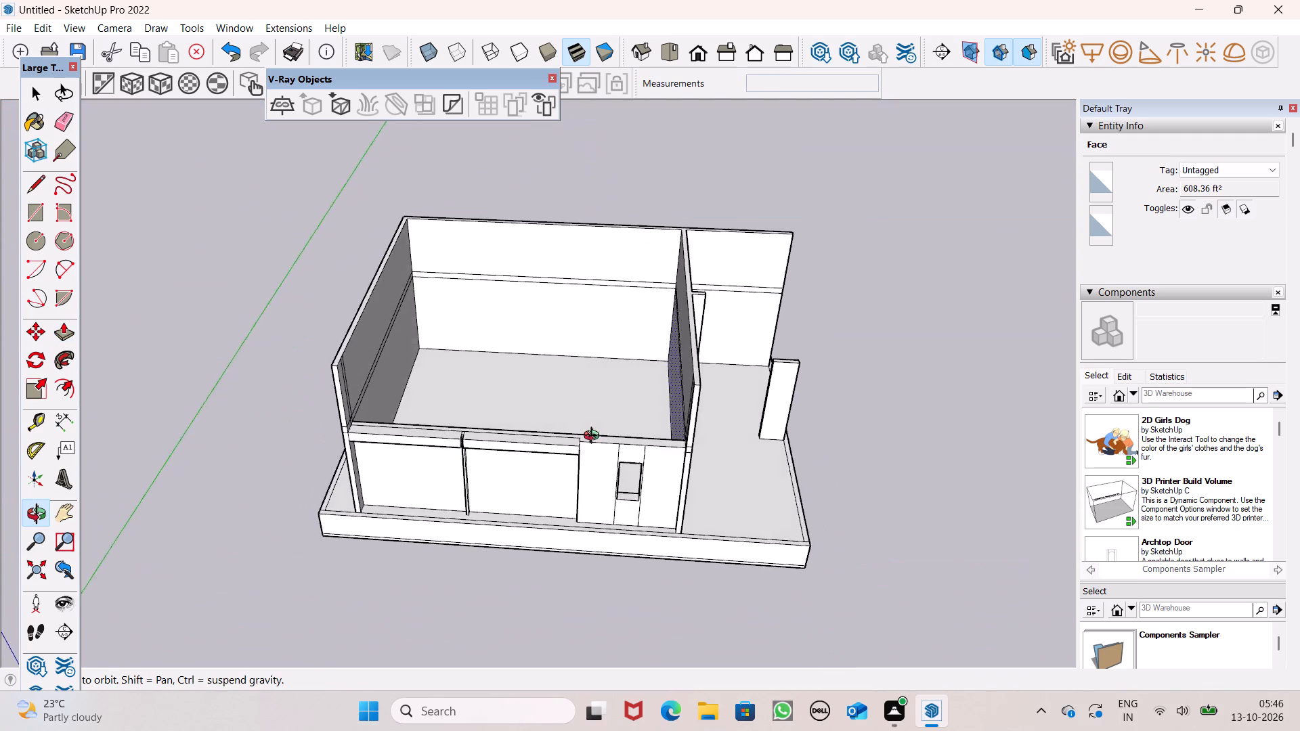
pyautogui.moveTo(594, 437); pyautogui.dragTo(601, 623, button='middle')
pyautogui.scroll(7, 364, 437)
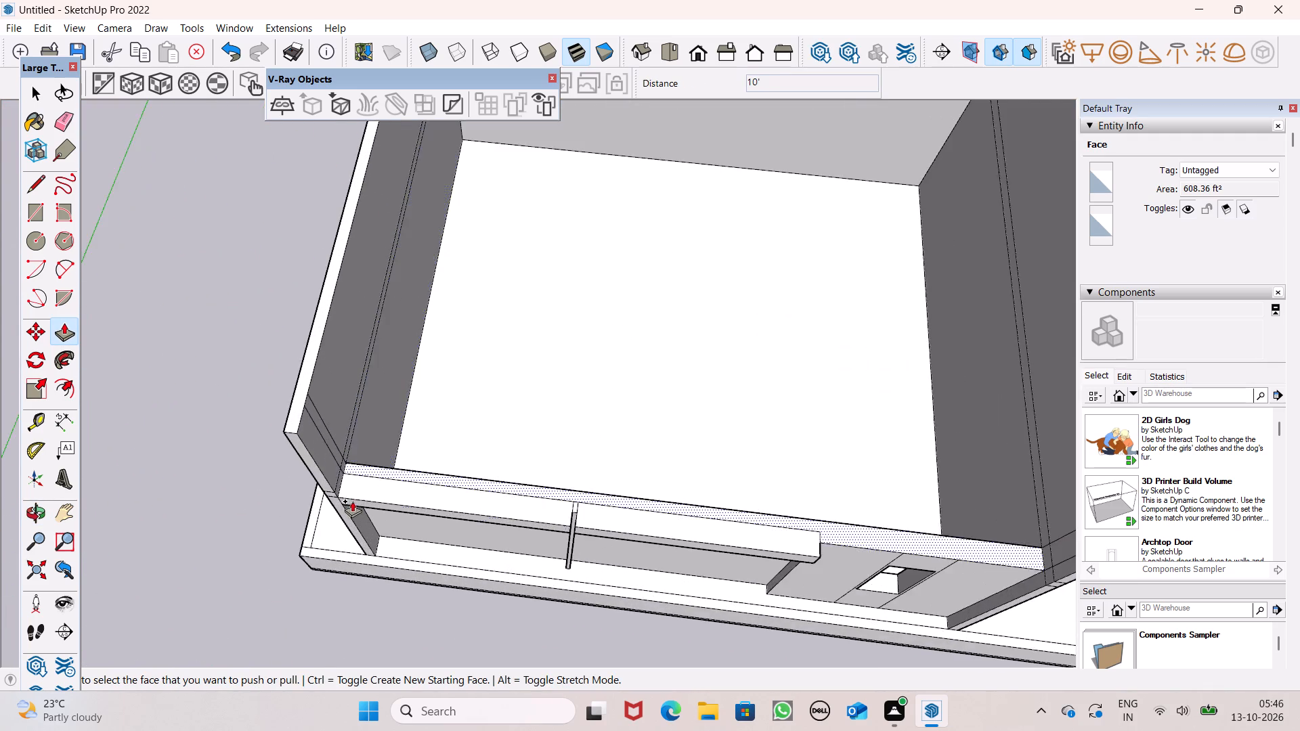
pyautogui.scroll(8, 351, 502)
pyautogui.moveTo(365, 433); pyautogui.dragTo(362, 411)
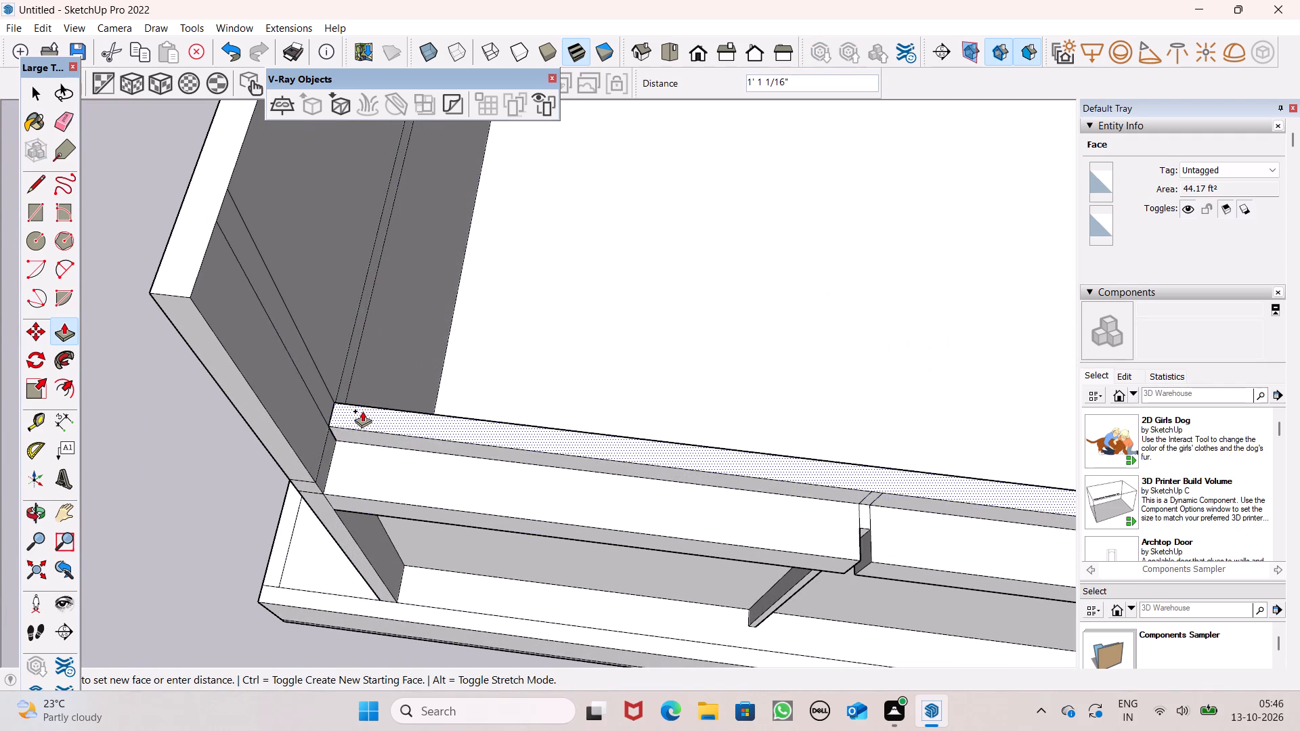
pyautogui.moveTo(362, 411); pyautogui.dragTo(358, 421)
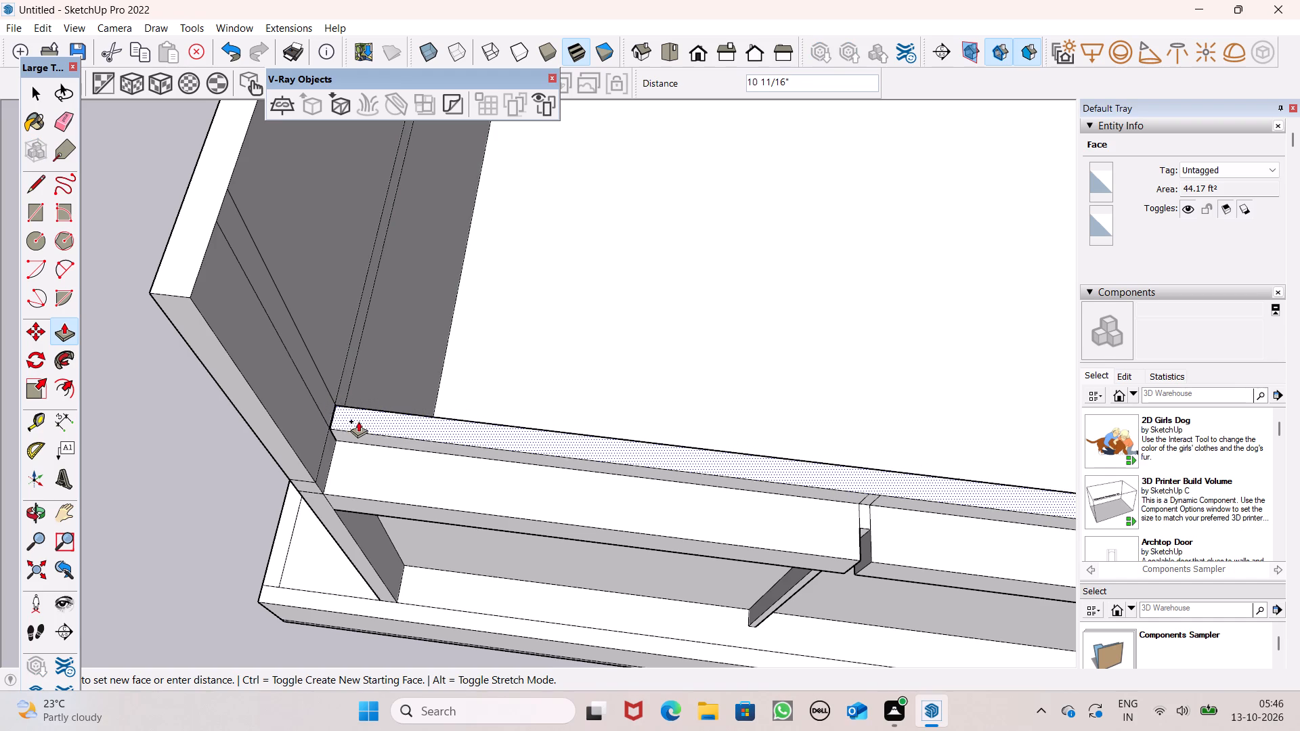
pyautogui.moveTo(358, 421); pyautogui.dragTo(353, 422)
pyautogui.write("1'")
pyautogui.press('Return')
# Push/Pull the front wall's top face up a further 10', level with the raised side walls.
pyautogui.moveTo(350, 418); pyautogui.dragTo(280, 317)
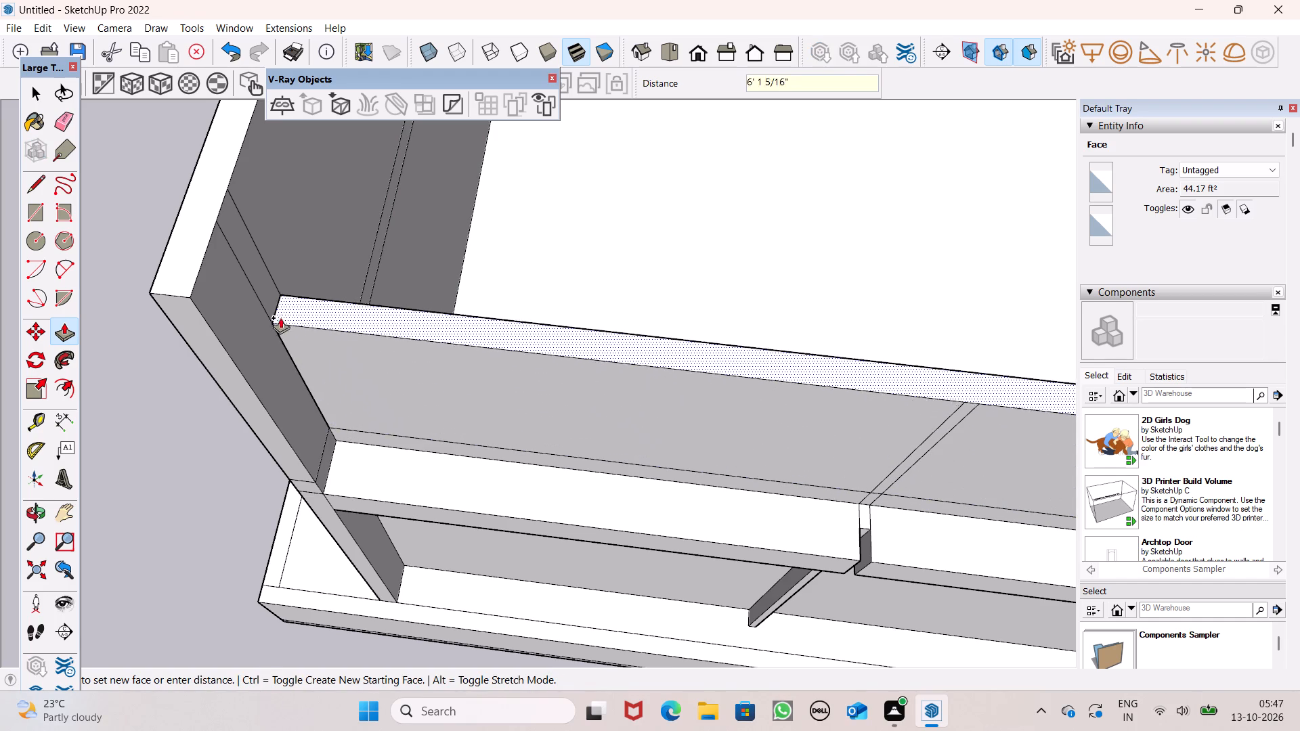
pyautogui.moveTo(280, 317); pyautogui.dragTo(196, 285)
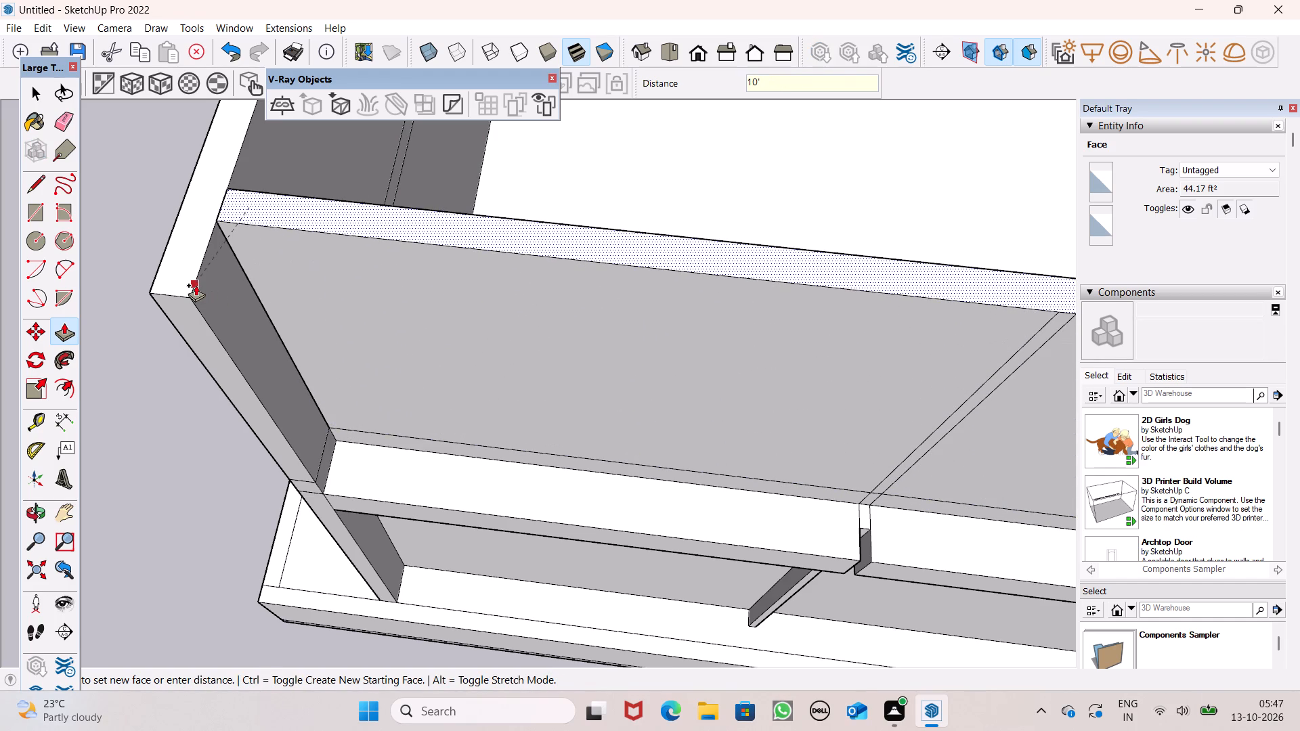
pyautogui.moveTo(196, 285); pyautogui.dragTo(177, 294)
# Examine the raised building from several angles, including the top view.
pyautogui.keyDown('ctrl'); pyautogui.scroll(-13, 194, 284); pyautogui.keyUp('ctrl')
pyautogui.keyDown('ctrl'); pyautogui.moveTo(315, 368); pyautogui.dragTo(341, 282, button='middle'); pyautogui.keyUp('ctrl')
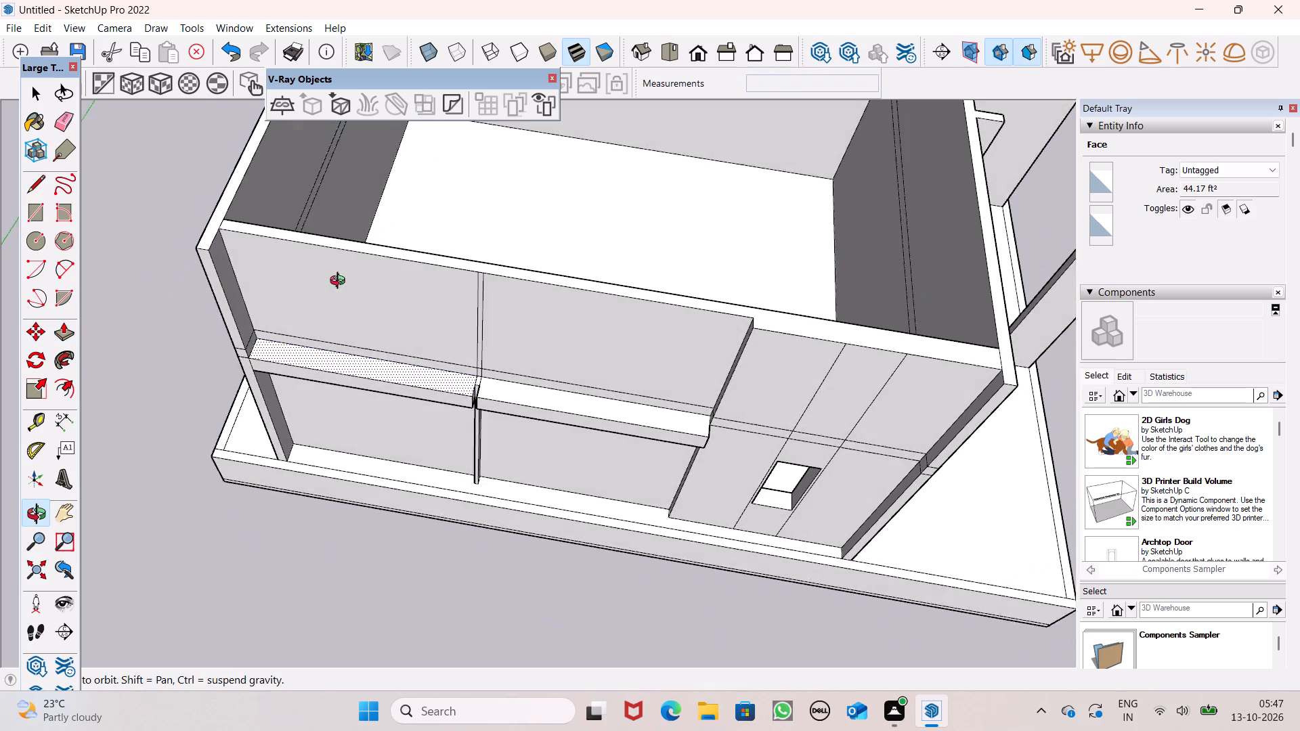
pyautogui.keyDown('ctrl'); pyautogui.moveTo(341, 282); pyautogui.dragTo(366, 245, button='middle'); pyautogui.keyUp('ctrl')
pyautogui.keyDown('ctrl'); pyautogui.scroll(-4, 373, 357); pyautogui.keyUp('ctrl')
pyautogui.keyDown('ctrl'); pyautogui.moveTo(516, 487); pyautogui.dragTo(513, 432, button='middle'); pyautogui.keyUp('ctrl')
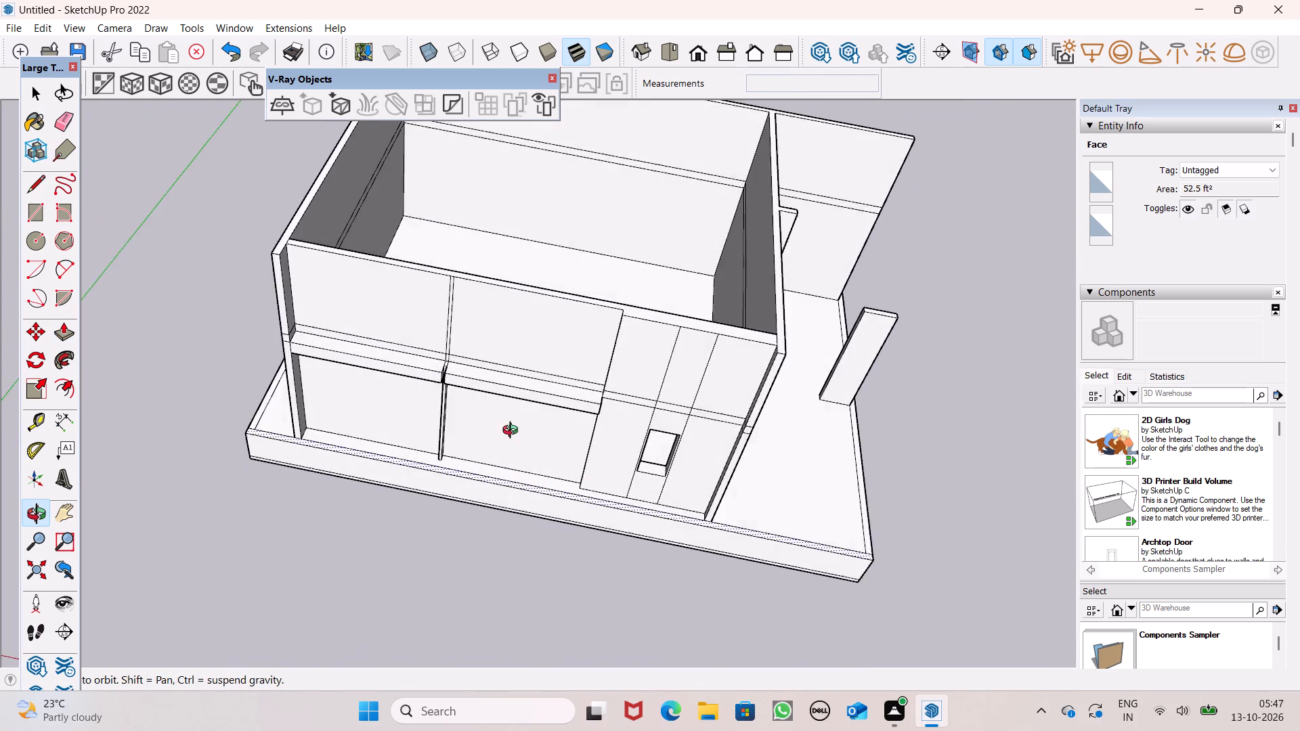
pyautogui.keyDown('ctrl'); pyautogui.moveTo(513, 432); pyautogui.dragTo(372, 495, button='middle'); pyautogui.keyUp('ctrl')
pyautogui.keyDown('ctrl'); pyautogui.moveTo(837, 576); pyautogui.dragTo(1056, 490, button='middle'); pyautogui.keyUp('ctrl')
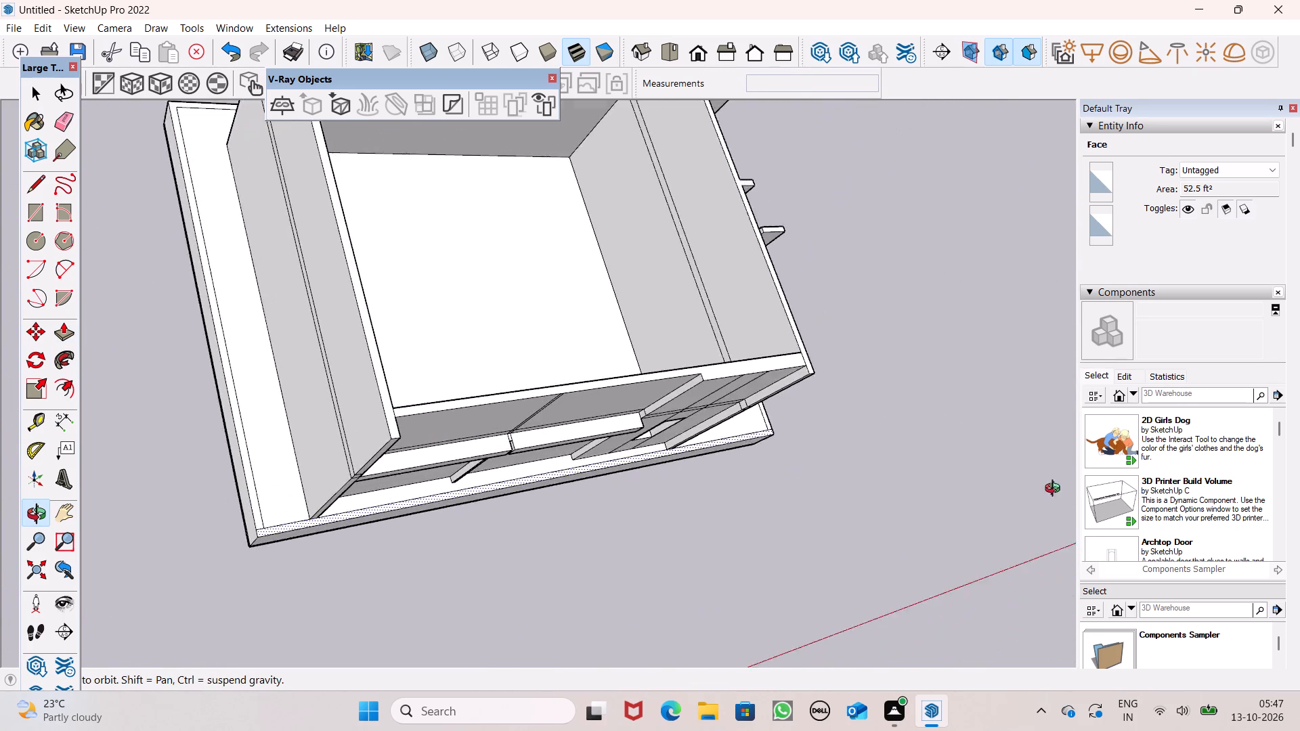
pyautogui.keyDown('ctrl'); pyautogui.moveTo(1056, 490); pyautogui.dragTo(862, 368, button='middle'); pyautogui.keyUp('ctrl')
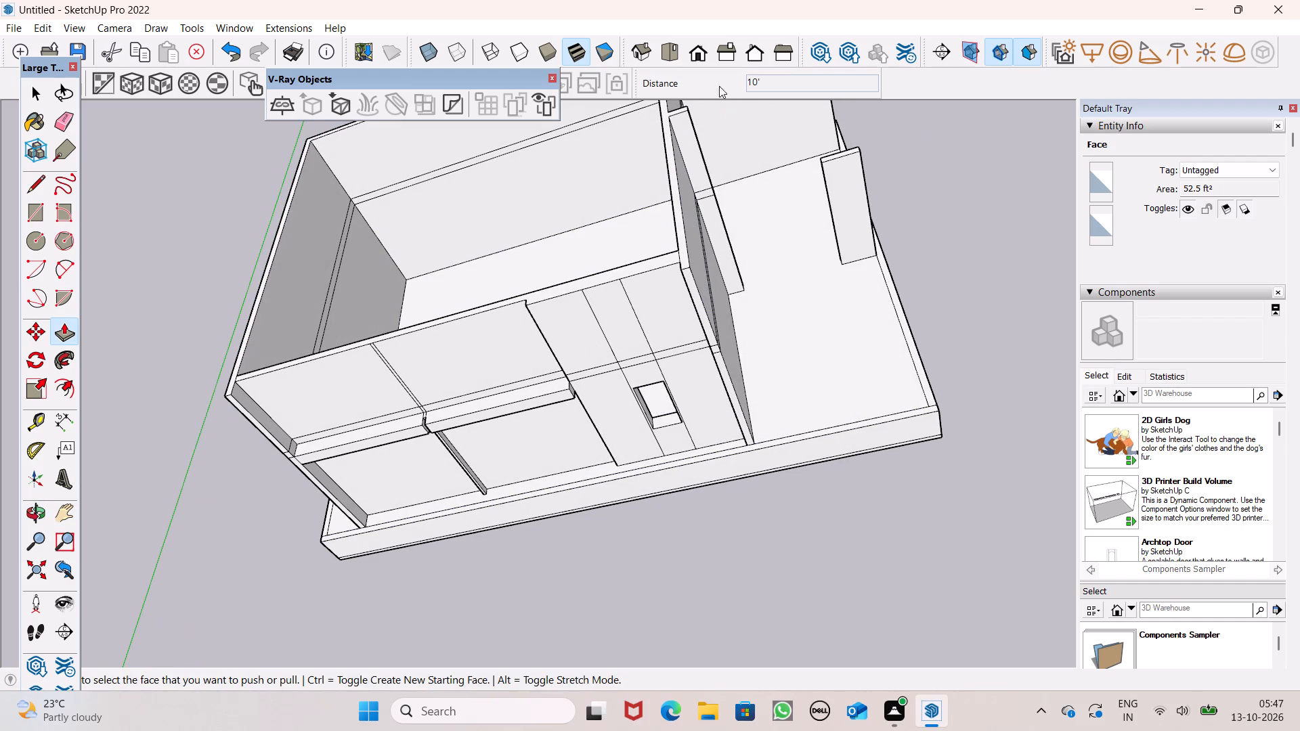
pyautogui.keyDown('ctrl'); pyautogui.click(674, 62); pyautogui.keyUp('ctrl')
pyautogui.keyDown('ctrl'); pyautogui.scroll(-8, 629, 340); pyautogui.keyUp('ctrl')
pyautogui.keyDown('ctrl'); pyautogui.moveTo(615, 539); pyautogui.dragTo(612, 514, button='middle'); pyautogui.keyUp('ctrl')
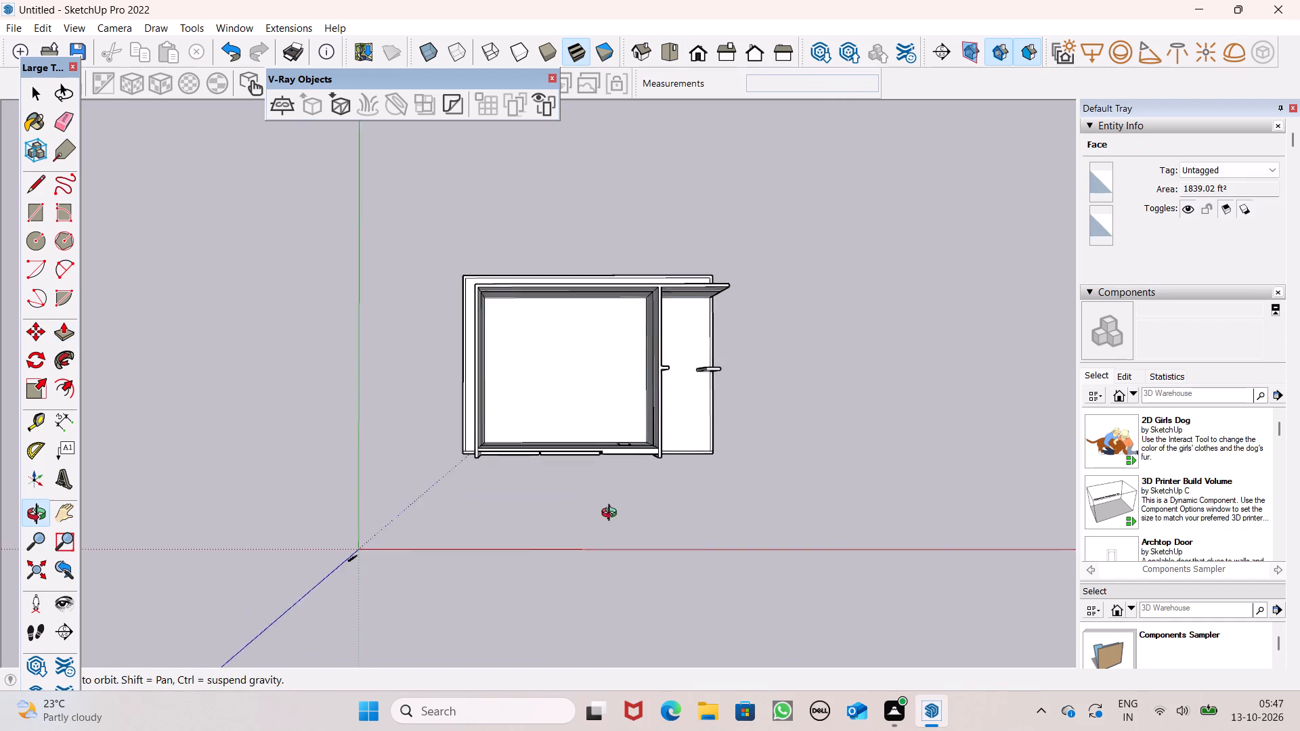
pyautogui.keyDown('ctrl'); pyautogui.moveTo(612, 514); pyautogui.dragTo(648, 270, button='middle'); pyautogui.keyUp('ctrl')
pyautogui.keyDown('ctrl'); pyautogui.moveTo(636, 466); pyautogui.dragTo(616, 303, button='middle'); pyautogui.keyUp('ctrl')
pyautogui.keyDown('ctrl'); pyautogui.scroll(1, 636, 466); pyautogui.keyUp('ctrl')
pyautogui.keyDown('ctrl'); pyautogui.scroll(1, 616, 305); pyautogui.keyUp('ctrl')
pyautogui.keyDown('ctrl'); pyautogui.scroll(6, 663, 453); pyautogui.keyUp('ctrl')
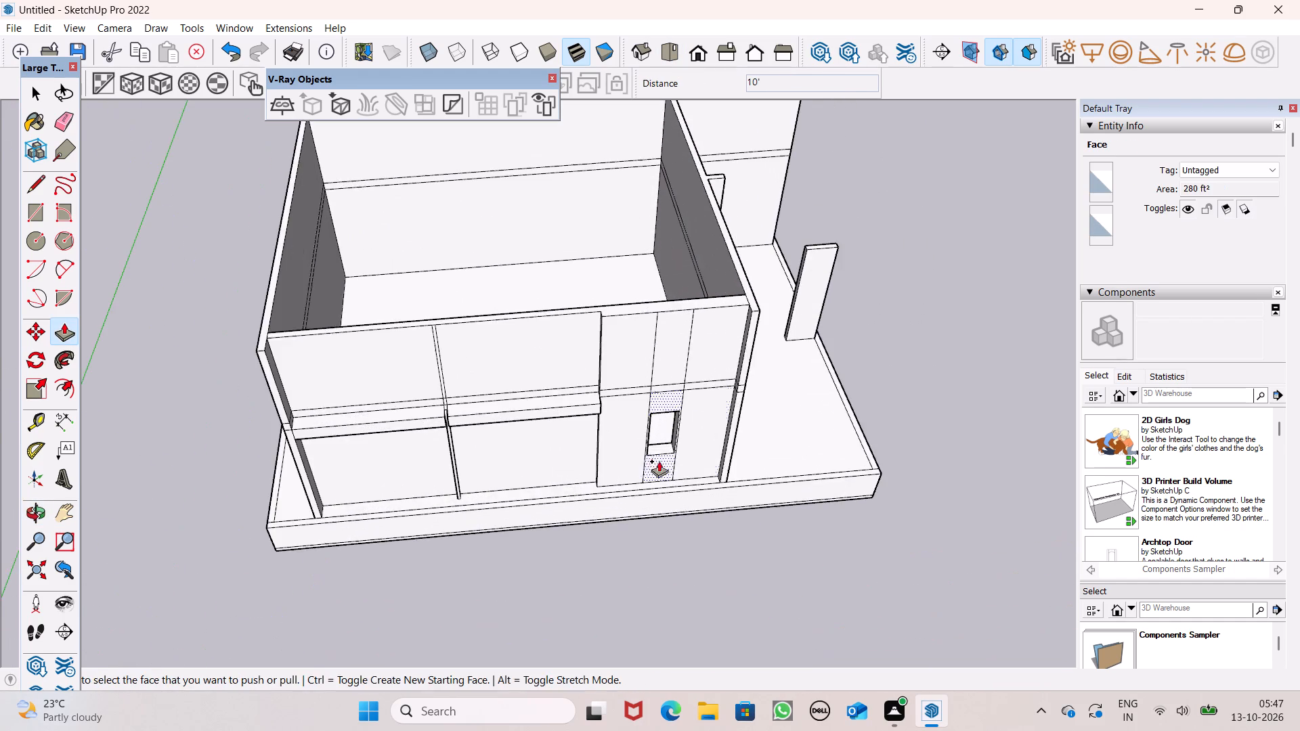
# Examine the front wall's horizontal band, its vertical strip and the raised upper portion up close.
pyautogui.keyDown('ctrl'); pyautogui.moveTo(685, 468); pyautogui.dragTo(571, 486, button='middle'); pyautogui.keyUp('ctrl')
pyautogui.keyDown('ctrl'); pyautogui.scroll(1, 561, 481); pyautogui.keyUp('ctrl')
pyautogui.keyDown('ctrl'); pyautogui.scroll(9, 439, 438); pyautogui.keyUp('ctrl')
pyautogui.keyDown('ctrl'); pyautogui.moveTo(448, 428); pyautogui.dragTo(561, 330, button='middle'); pyautogui.keyUp('ctrl')
pyautogui.keyDown('ctrl'); pyautogui.scroll(-7, 579, 334); pyautogui.keyUp('ctrl')
pyautogui.keyDown('ctrl'); pyautogui.scroll(1, 617, 343); pyautogui.keyUp('ctrl')
pyautogui.keyDown('ctrl'); pyautogui.moveTo(617, 370); pyautogui.dragTo(624, 437, button='middle'); pyautogui.keyUp('ctrl')
pyautogui.keyDown('ctrl'); pyautogui.scroll(9, 418, 378); pyautogui.keyUp('ctrl')
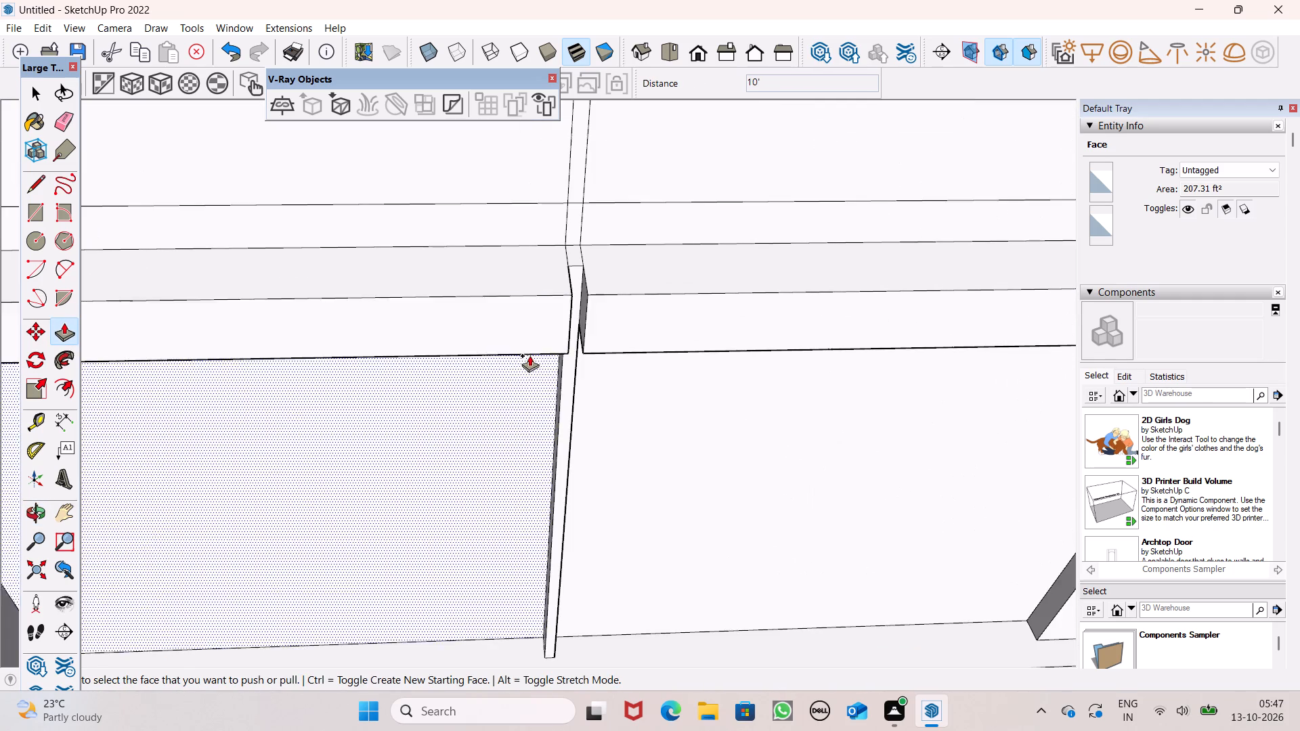
pyautogui.keyDown('ctrl'); pyautogui.scroll(5, 529, 355); pyautogui.keyUp('ctrl')
pyautogui.keyDown('ctrl'); pyautogui.scroll(-4, 579, 381); pyautogui.keyUp('ctrl')
pyautogui.keyDown('ctrl'); pyautogui.moveTo(594, 397); pyautogui.dragTo(592, 452, button='middle'); pyautogui.keyUp('ctrl')
pyautogui.keyDown('ctrl'); pyautogui.scroll(-3, 594, 342); pyautogui.keyUp('ctrl')
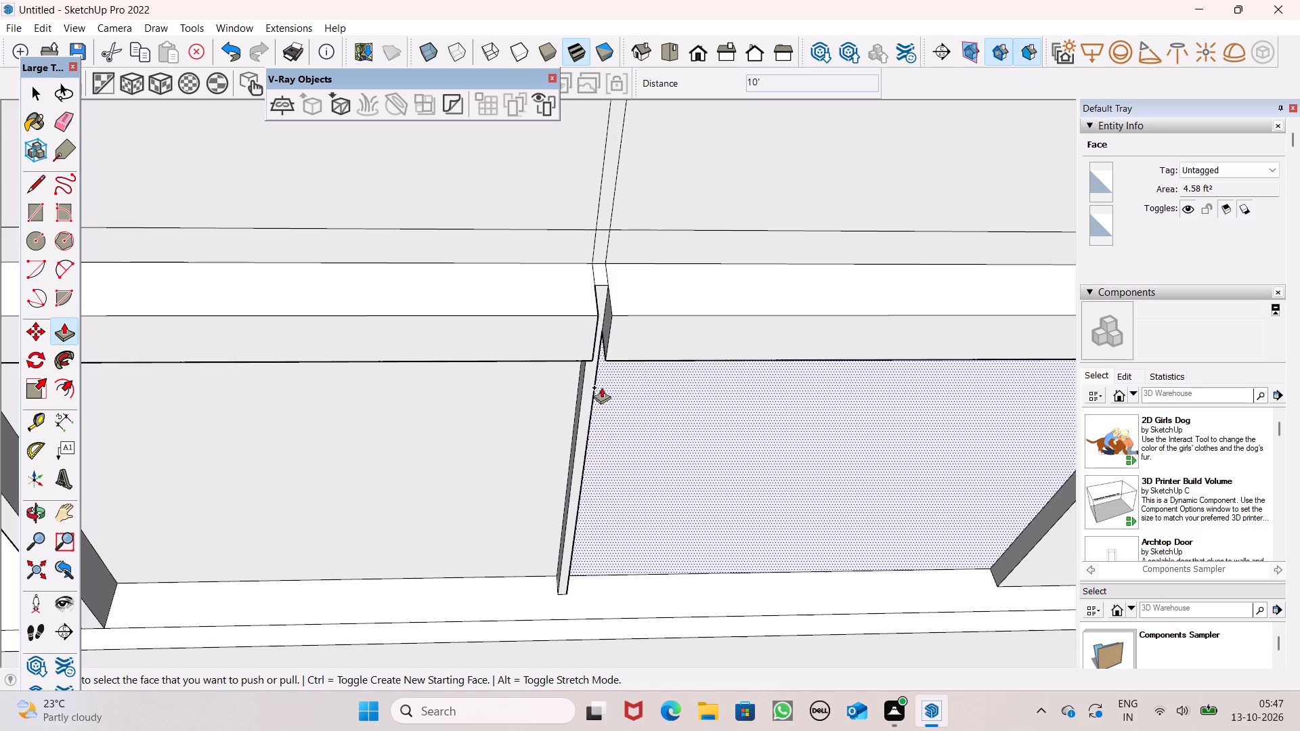
pyautogui.keyDown('ctrl'); pyautogui.scroll(-6, 652, 406); pyautogui.keyUp('ctrl')
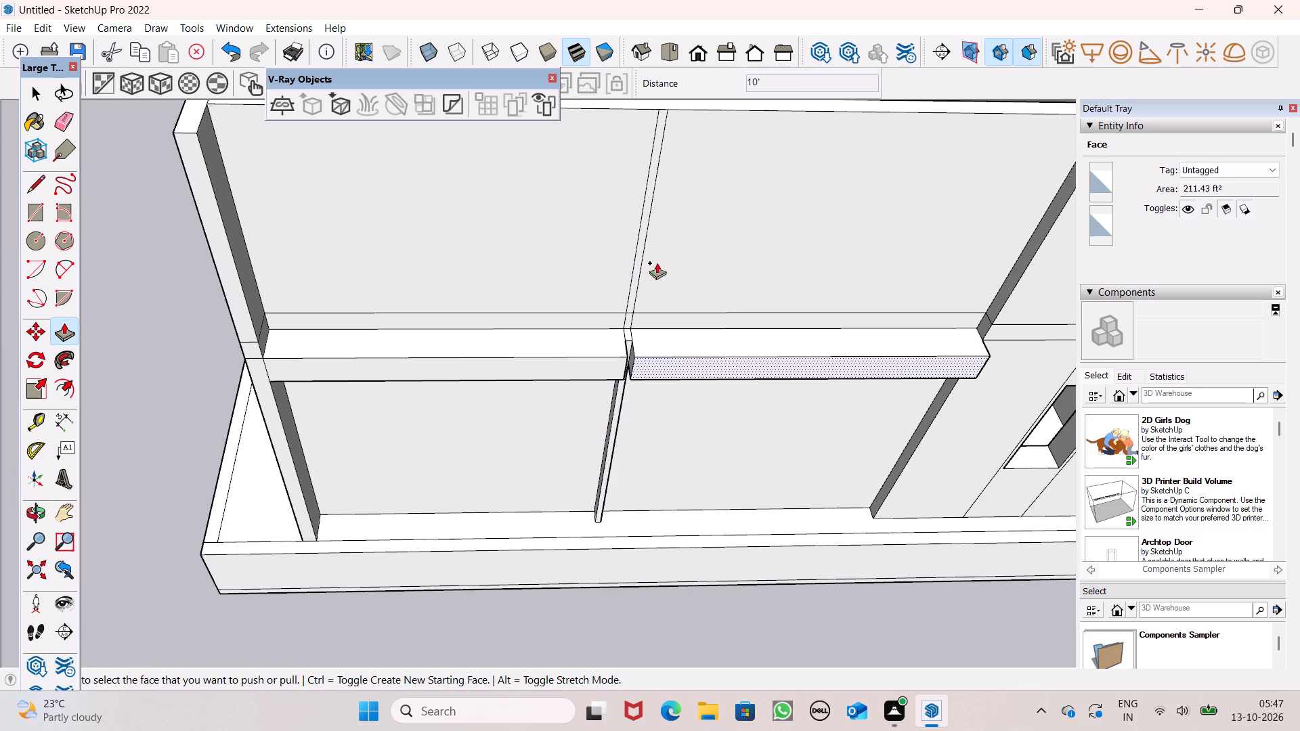
pyautogui.keyDown('ctrl'); pyautogui.scroll(-3, 657, 263); pyautogui.keyUp('ctrl')
pyautogui.keyDown('ctrl'); pyautogui.scroll(-2, 594, 167); pyautogui.keyUp('ctrl')
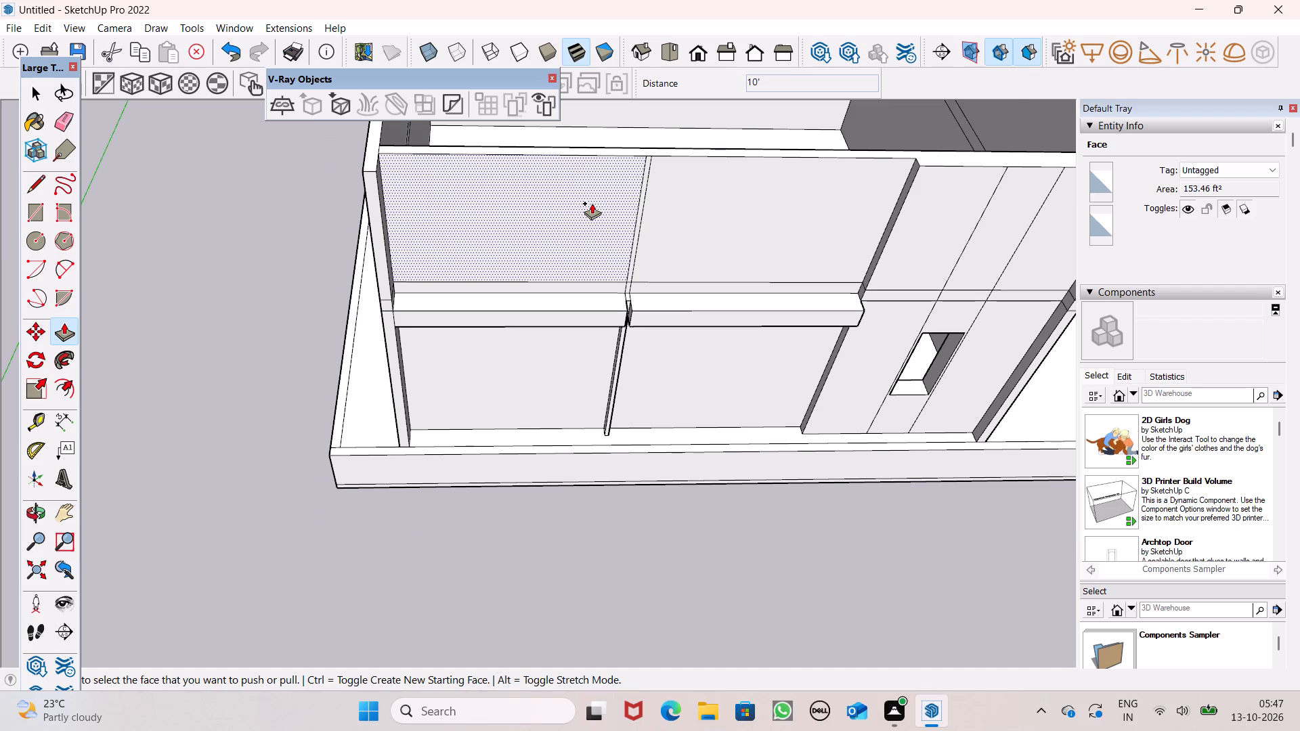
pyautogui.keyDown('ctrl'); pyautogui.scroll(-1, 592, 203); pyautogui.keyUp('ctrl')
pyautogui.keyDown('ctrl'); pyautogui.scroll(-4, 574, 280); pyautogui.keyUp('ctrl')
pyautogui.keyDown('ctrl'); pyautogui.scroll(4, 610, 219); pyautogui.keyUp('ctrl')
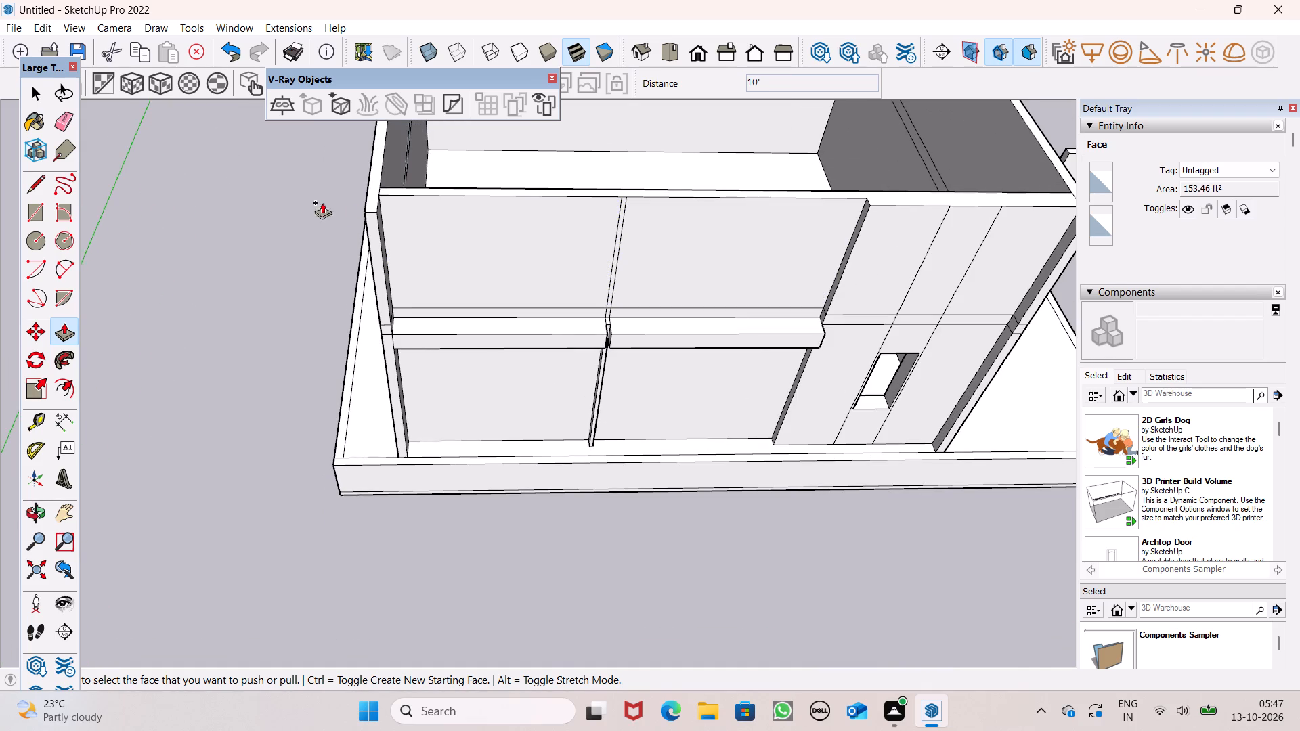
pyautogui.keyDown('ctrl'); pyautogui.moveTo(698, 233); pyautogui.dragTo(662, 192, button='middle'); pyautogui.keyUp('ctrl')
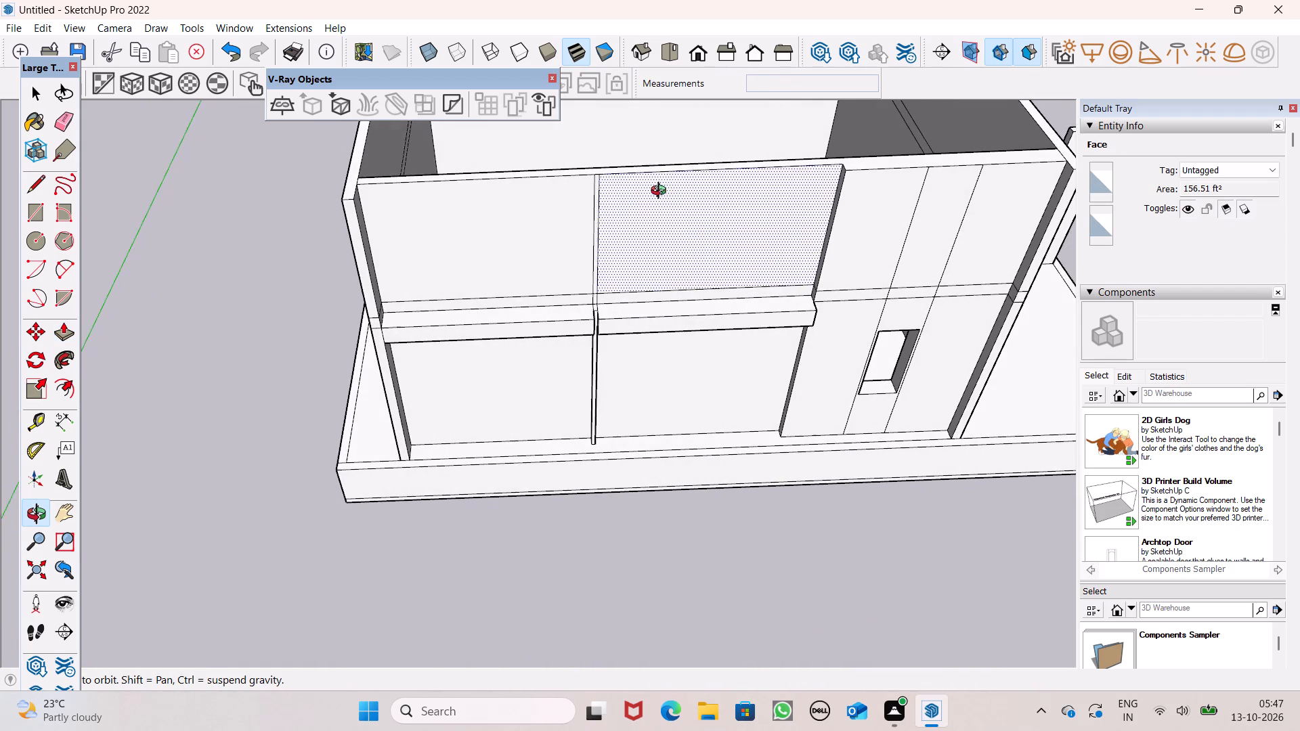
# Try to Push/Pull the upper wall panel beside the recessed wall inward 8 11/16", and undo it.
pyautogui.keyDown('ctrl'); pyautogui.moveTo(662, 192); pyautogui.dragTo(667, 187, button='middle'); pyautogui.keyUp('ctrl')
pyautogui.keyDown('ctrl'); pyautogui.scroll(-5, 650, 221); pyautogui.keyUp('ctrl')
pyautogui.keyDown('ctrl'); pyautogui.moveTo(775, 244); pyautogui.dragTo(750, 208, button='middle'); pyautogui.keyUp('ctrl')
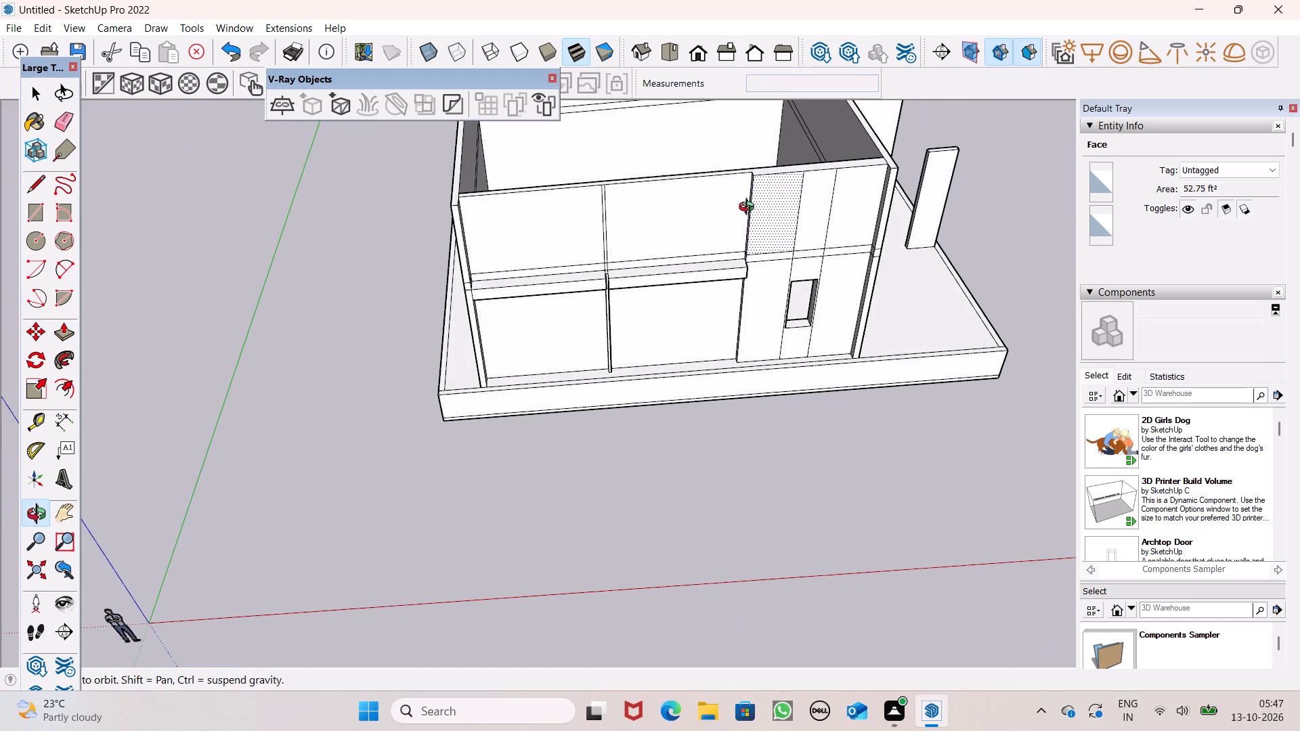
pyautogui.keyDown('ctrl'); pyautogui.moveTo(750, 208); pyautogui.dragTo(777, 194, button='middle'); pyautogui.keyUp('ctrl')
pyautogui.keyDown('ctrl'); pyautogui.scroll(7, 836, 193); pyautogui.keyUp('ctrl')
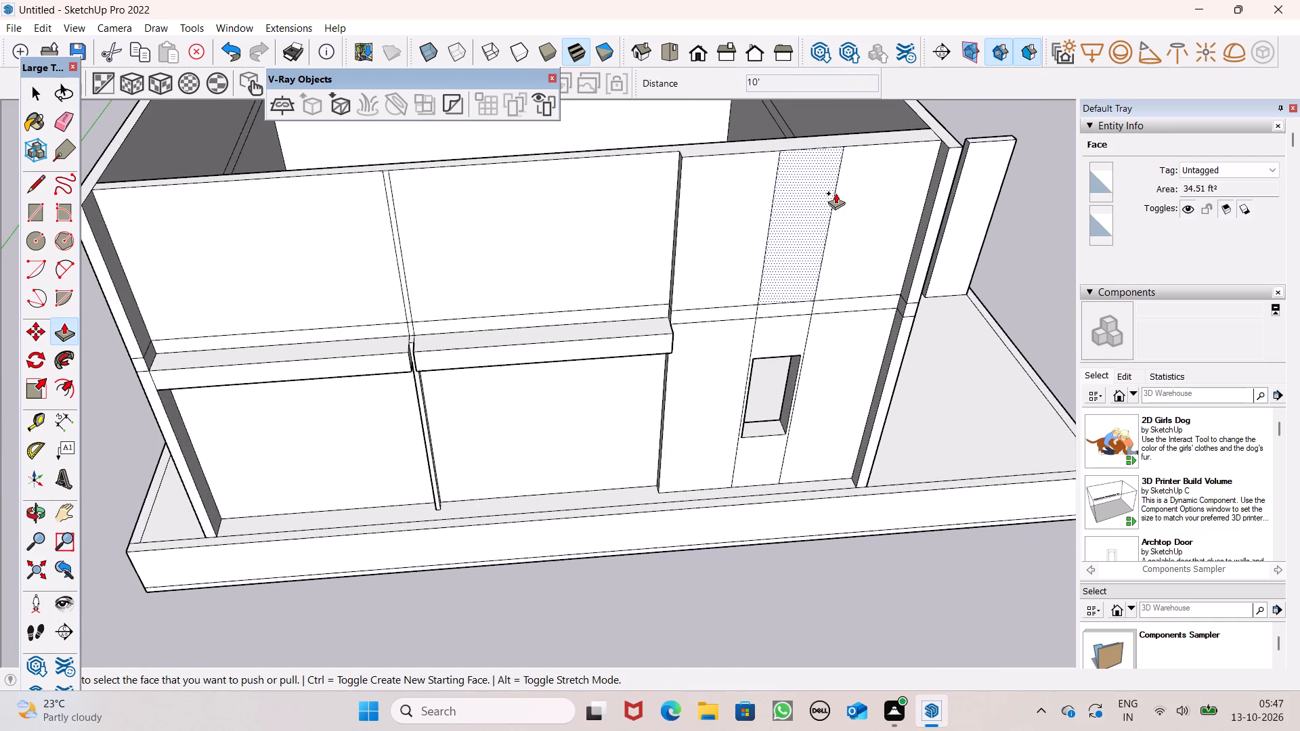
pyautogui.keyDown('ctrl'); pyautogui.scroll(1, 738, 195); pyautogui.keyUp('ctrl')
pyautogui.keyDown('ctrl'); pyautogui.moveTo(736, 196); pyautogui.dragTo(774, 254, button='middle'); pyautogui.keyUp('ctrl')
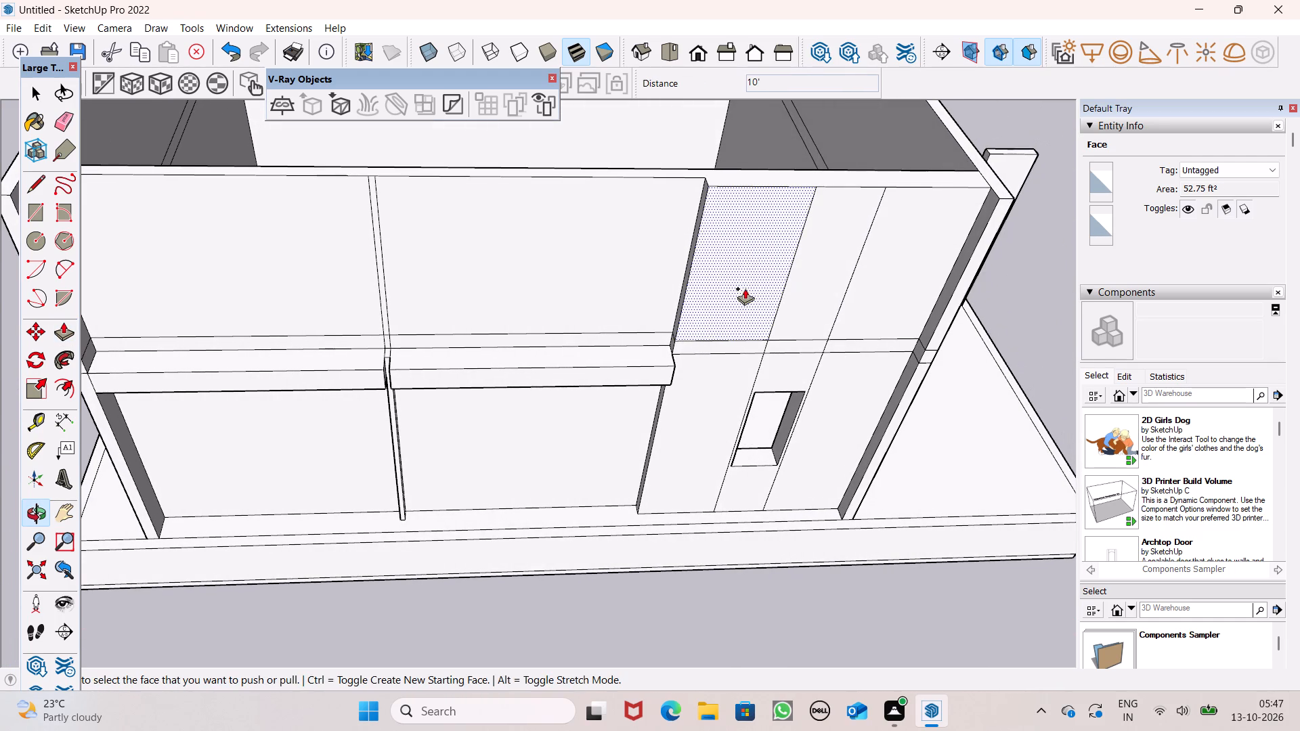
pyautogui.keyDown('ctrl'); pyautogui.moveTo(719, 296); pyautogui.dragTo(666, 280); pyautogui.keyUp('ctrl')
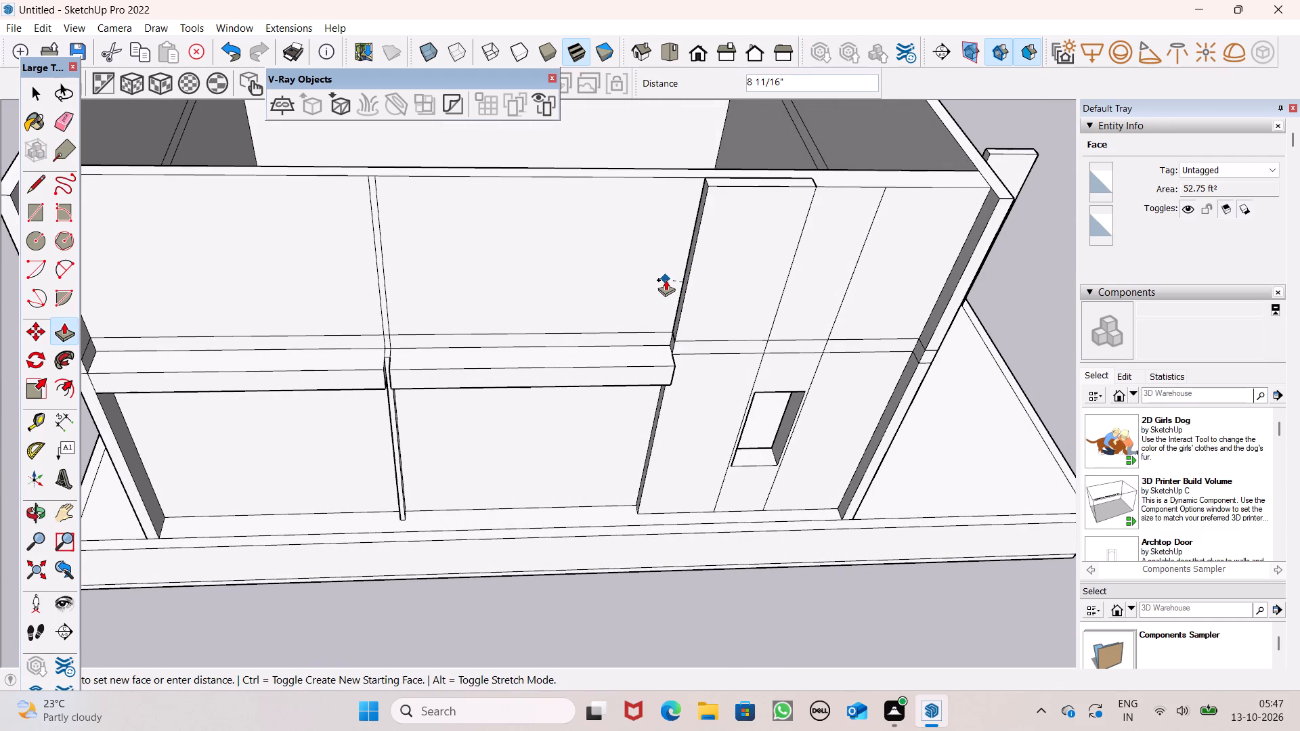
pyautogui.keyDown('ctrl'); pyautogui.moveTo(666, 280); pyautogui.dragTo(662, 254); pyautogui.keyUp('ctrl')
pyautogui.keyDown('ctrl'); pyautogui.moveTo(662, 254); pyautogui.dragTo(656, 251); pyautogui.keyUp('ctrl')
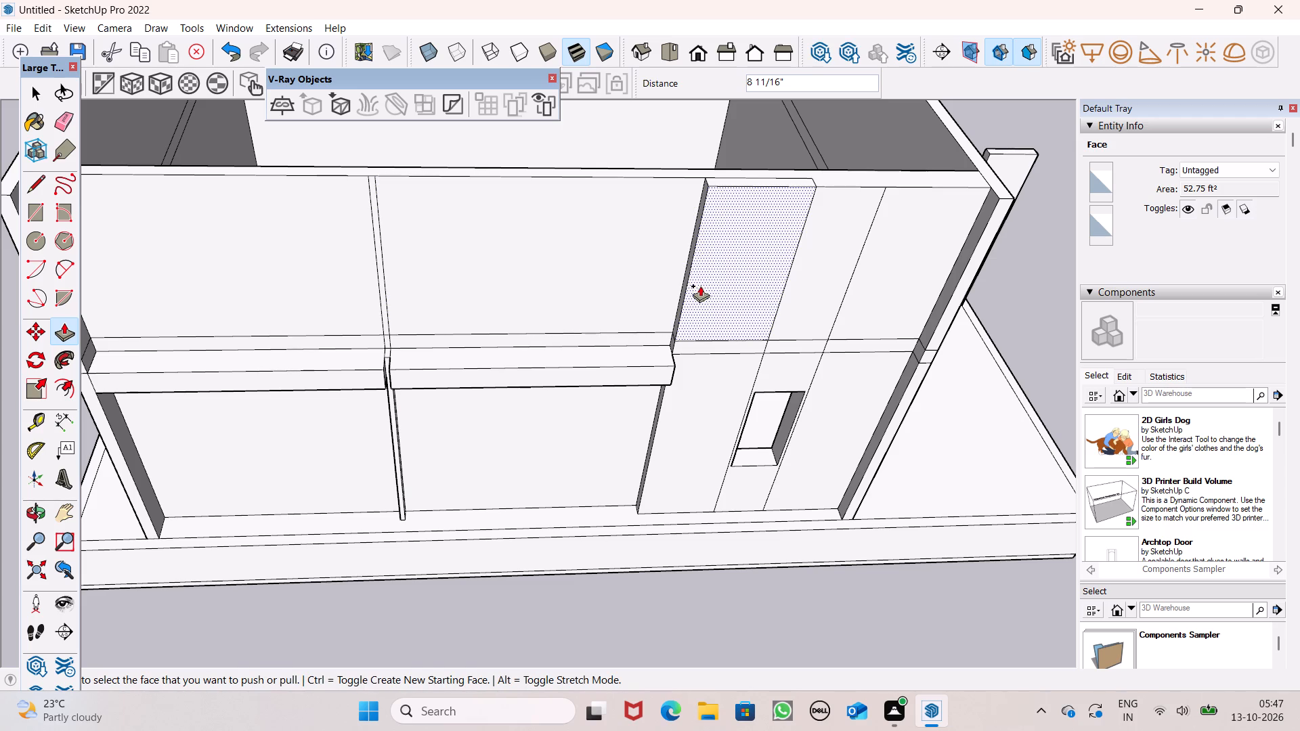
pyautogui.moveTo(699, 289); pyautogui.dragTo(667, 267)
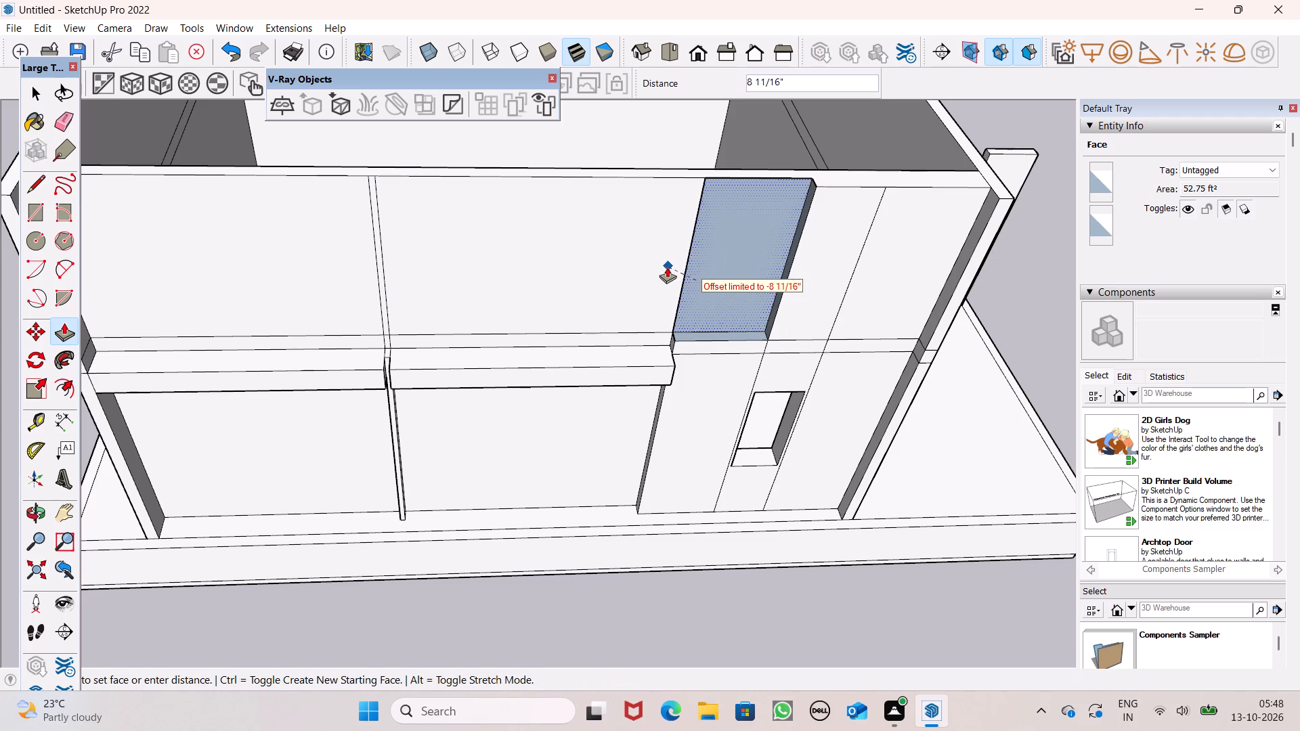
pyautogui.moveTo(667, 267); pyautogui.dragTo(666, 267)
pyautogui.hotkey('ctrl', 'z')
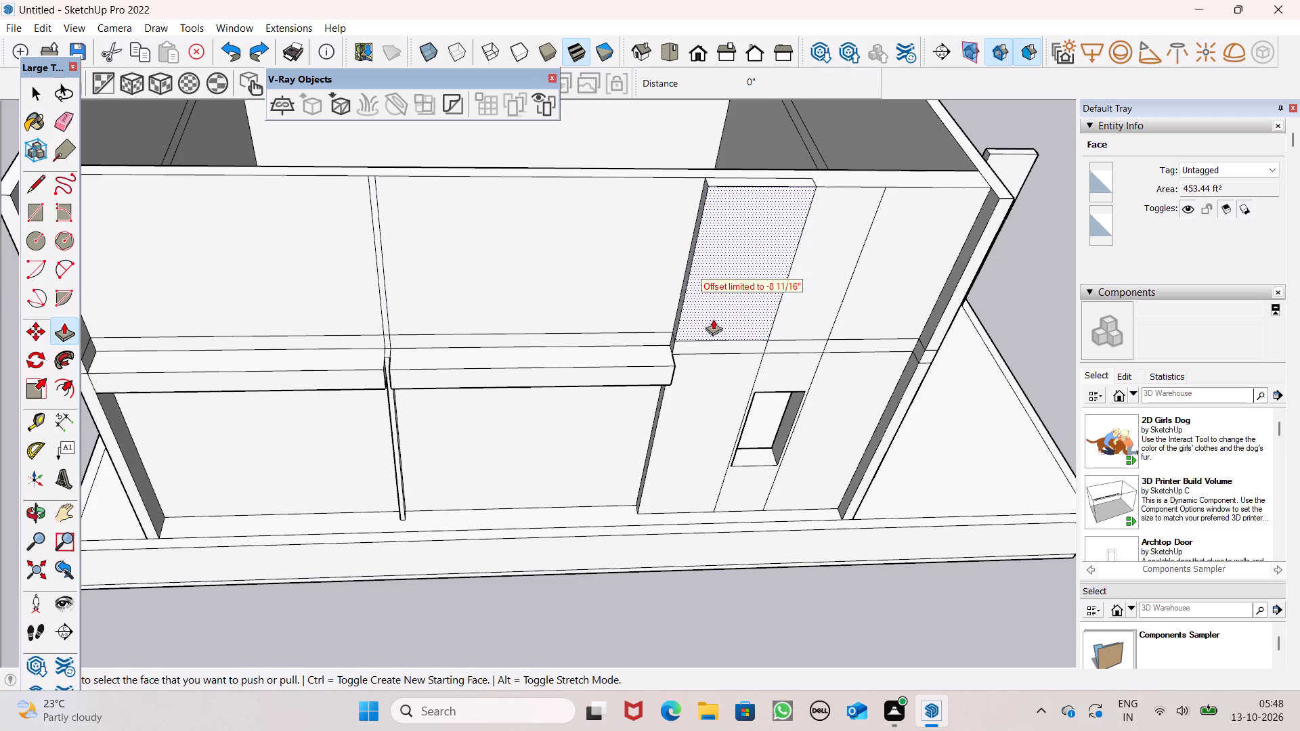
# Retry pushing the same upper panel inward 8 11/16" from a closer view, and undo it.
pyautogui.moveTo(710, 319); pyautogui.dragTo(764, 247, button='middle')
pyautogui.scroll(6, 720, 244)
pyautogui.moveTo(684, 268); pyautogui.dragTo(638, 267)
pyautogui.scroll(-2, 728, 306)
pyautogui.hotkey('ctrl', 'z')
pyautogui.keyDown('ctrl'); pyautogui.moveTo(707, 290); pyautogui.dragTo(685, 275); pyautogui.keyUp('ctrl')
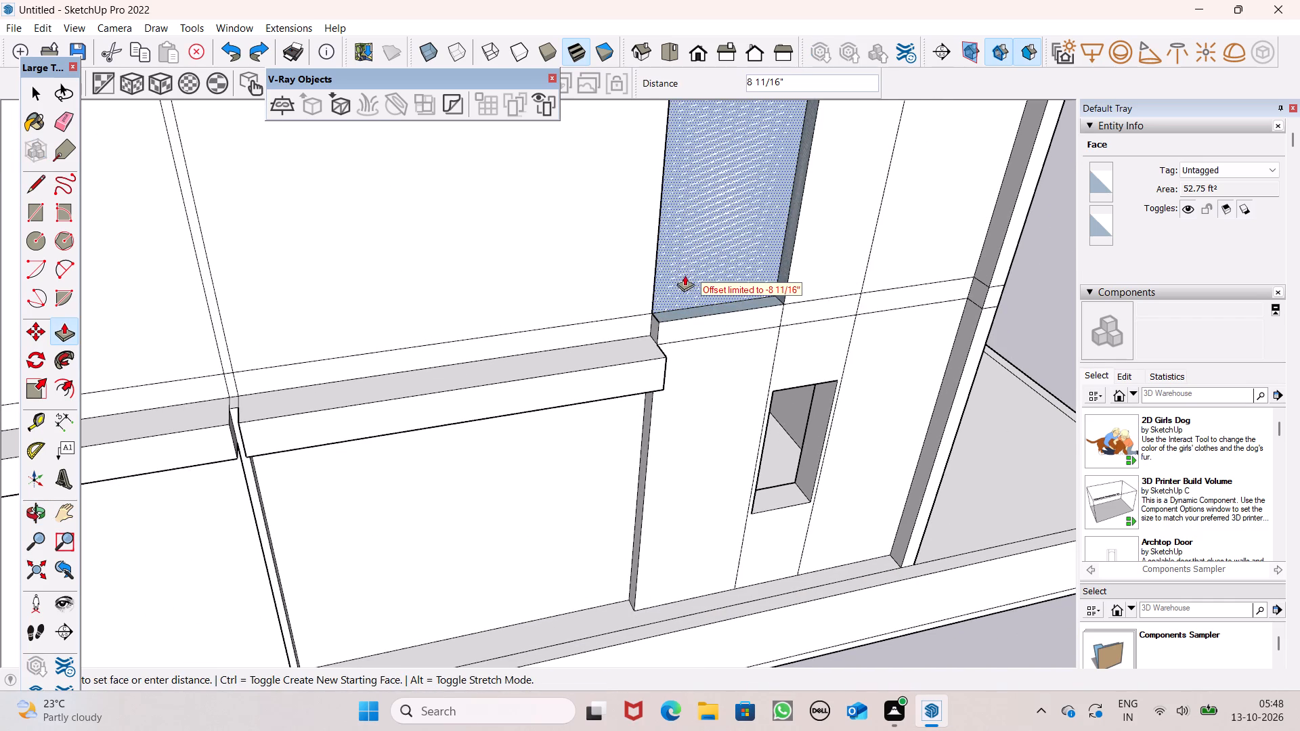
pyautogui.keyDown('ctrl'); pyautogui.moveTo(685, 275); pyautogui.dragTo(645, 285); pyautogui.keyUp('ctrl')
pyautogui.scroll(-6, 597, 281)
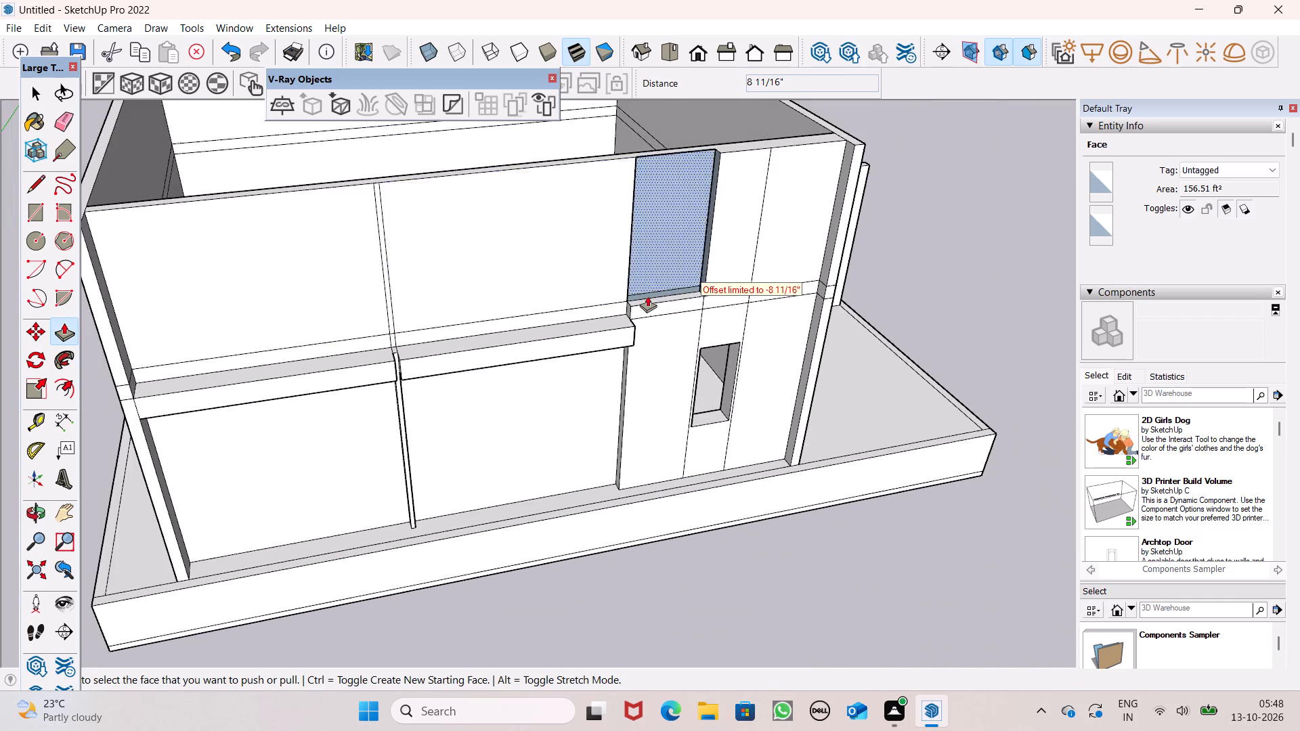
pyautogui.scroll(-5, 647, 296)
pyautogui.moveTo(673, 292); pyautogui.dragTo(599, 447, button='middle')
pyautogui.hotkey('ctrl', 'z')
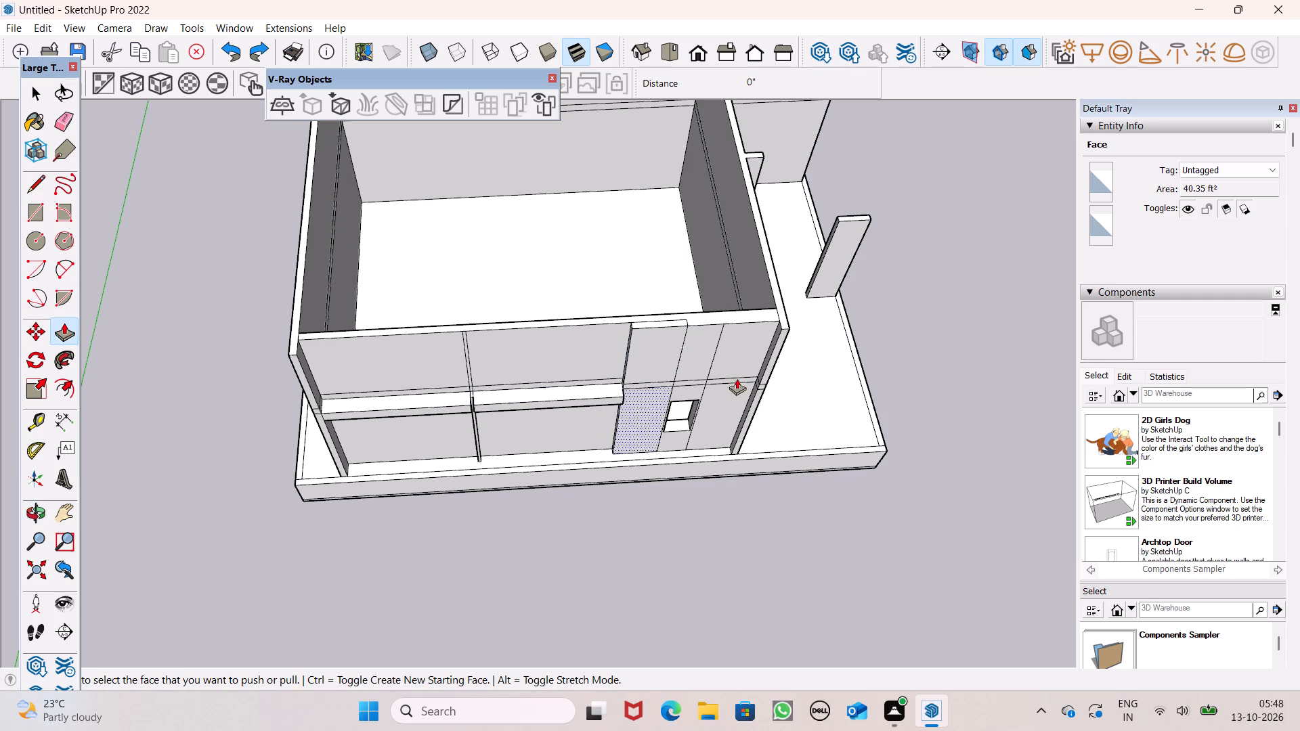
# Erase the stray outline edges on the front wall's top face above the projecting panel.
pyautogui.click(55, 125)
pyautogui.scroll(6, 559, 232)
pyautogui.scroll(3, 745, 477)
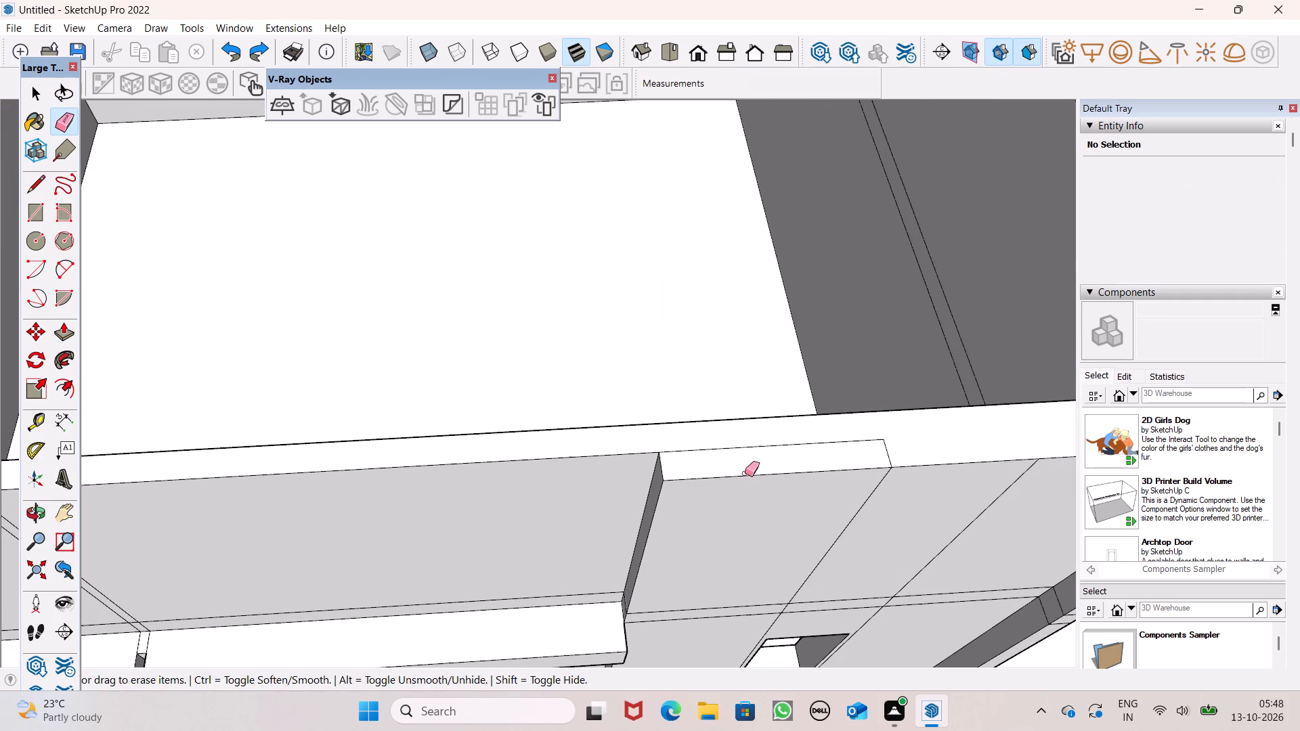
pyautogui.moveTo(757, 450); pyautogui.dragTo(779, 453)
pyautogui.moveTo(906, 448); pyautogui.dragTo(890, 453)
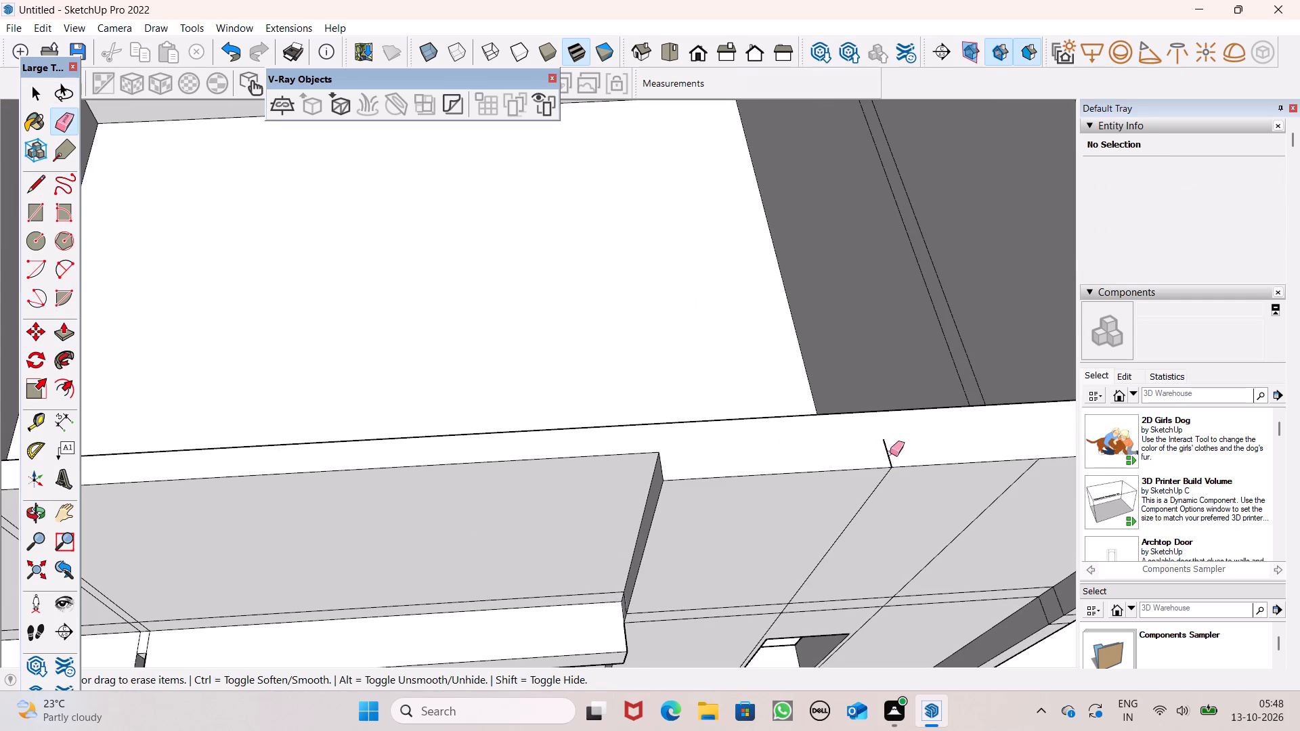
pyautogui.moveTo(890, 453); pyautogui.dragTo(880, 451)
# Push/Pull the upper, band and lower faces between the recessed wall and the window strip inward 8 11/16".
pyautogui.scroll(-11, 734, 283)
pyautogui.moveTo(702, 324); pyautogui.dragTo(702, 170, button='middle')
pyautogui.scroll(7, 694, 252)
pyautogui.moveTo(706, 371); pyautogui.dragTo(845, 281, button='middle')
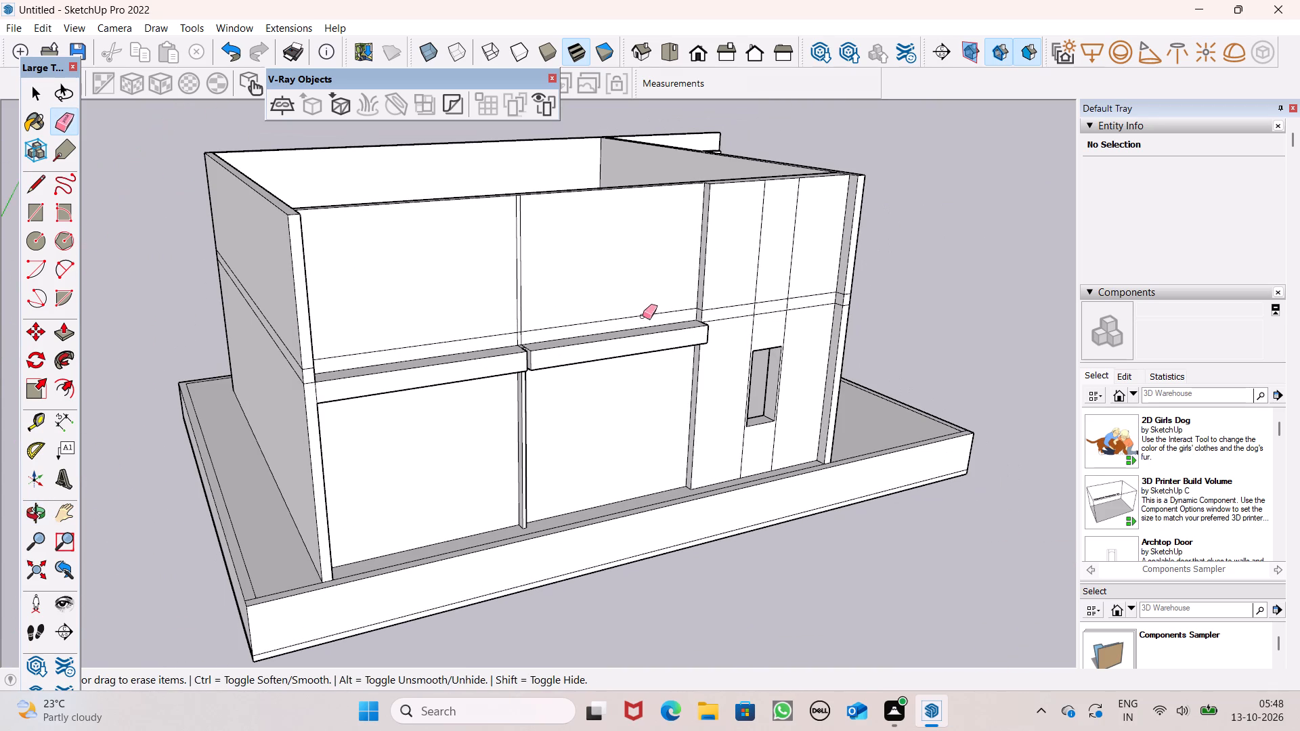
pyautogui.scroll(7, 668, 295)
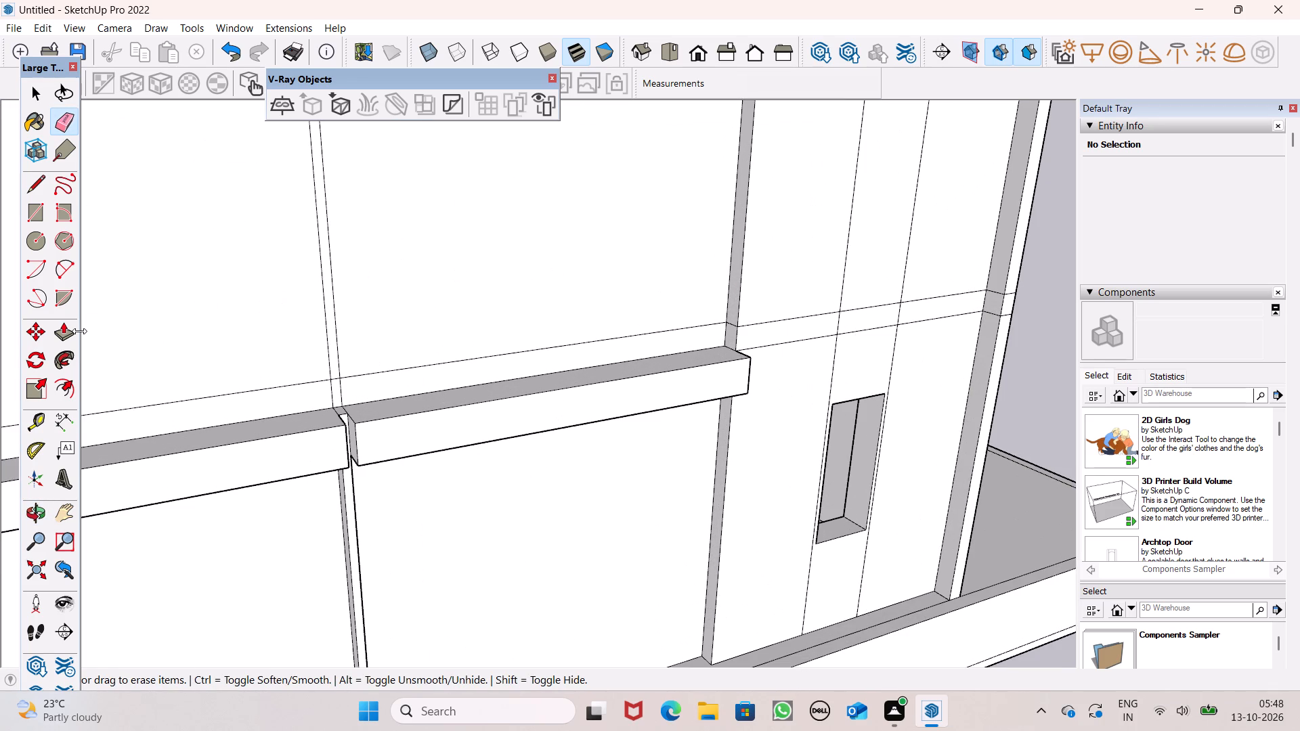
pyautogui.click(69, 334)
pyautogui.scroll(5, 770, 268)
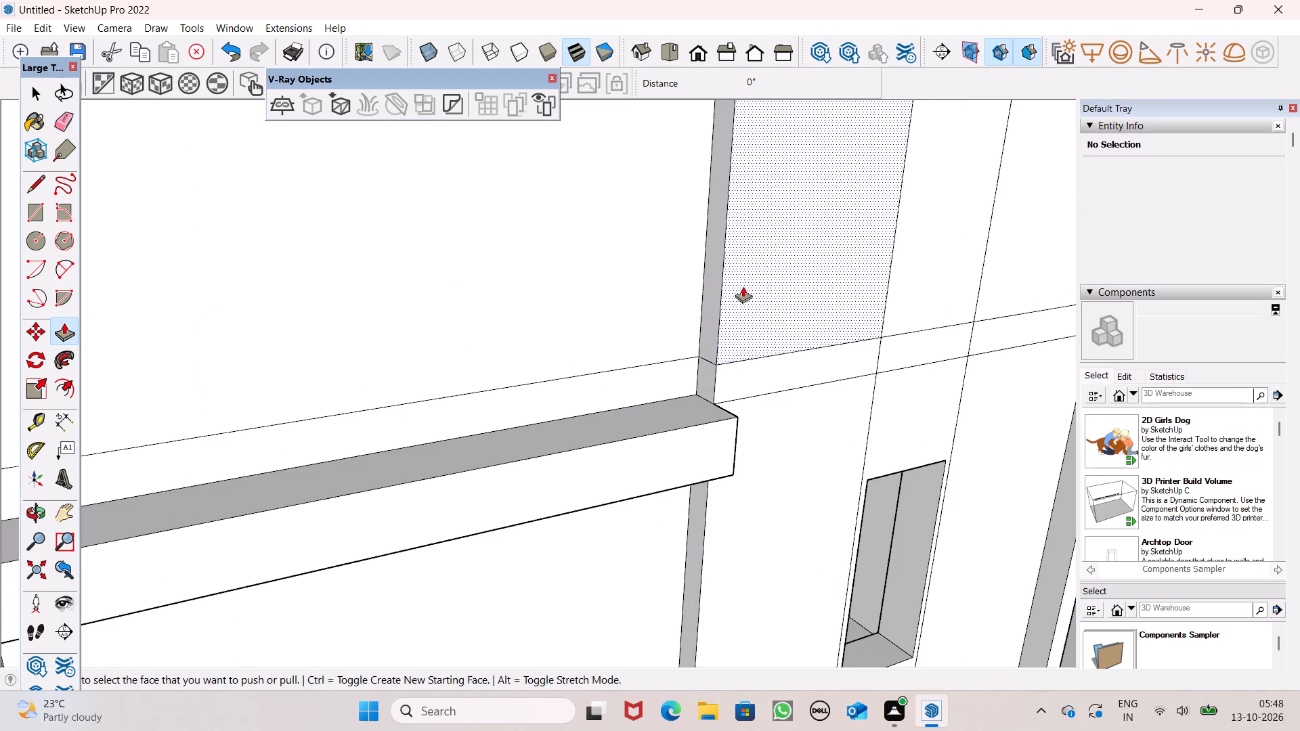
pyautogui.moveTo(743, 286); pyautogui.dragTo(687, 284)
pyautogui.moveTo(735, 371); pyautogui.dragTo(684, 367)
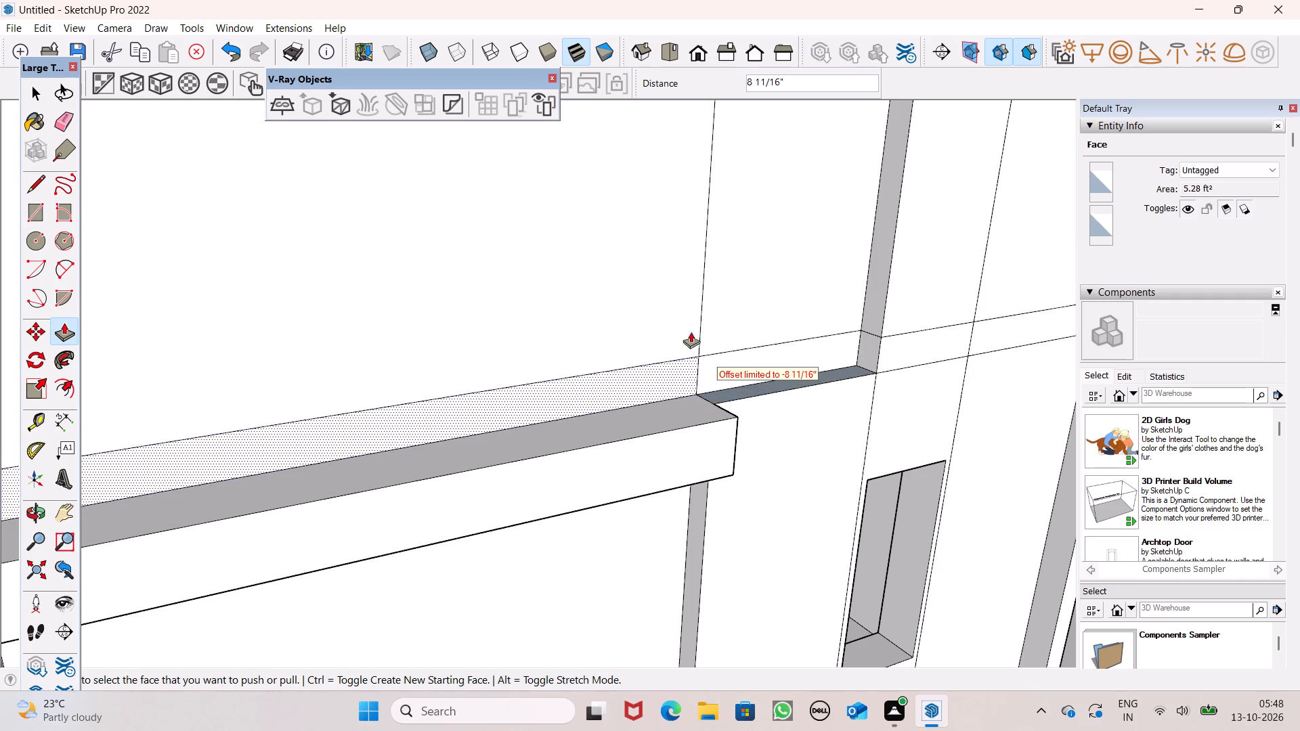
pyautogui.scroll(-4, 628, 352)
pyautogui.moveTo(737, 447); pyautogui.dragTo(664, 488)
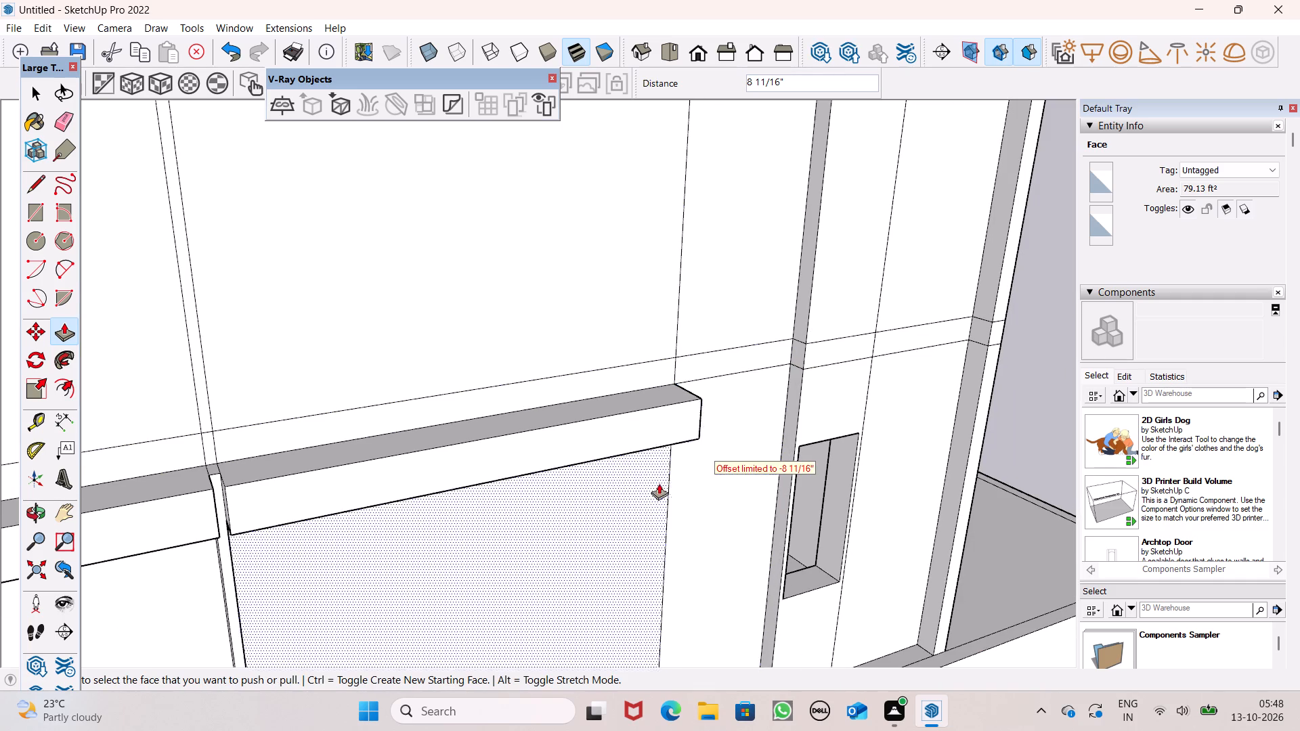
# Push/Pull the band, lower and upper faces of the window strip inward 8 11/16", flush with the adjoining wall.
pyautogui.scroll(-6, 406, 331)
pyautogui.scroll(6, 700, 350)
pyautogui.moveTo(654, 348); pyautogui.dragTo(595, 370)
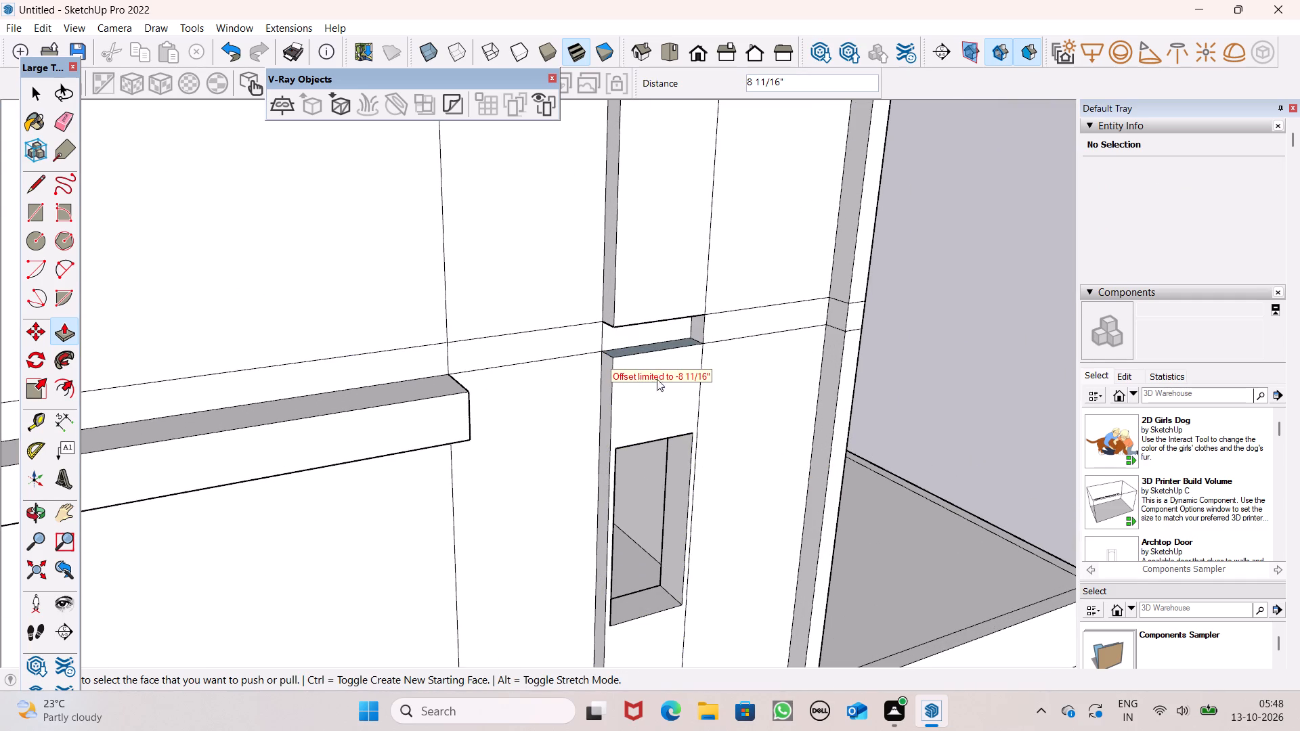
pyautogui.moveTo(638, 386); pyautogui.dragTo(583, 382)
pyautogui.moveTo(660, 275); pyautogui.dragTo(569, 288)
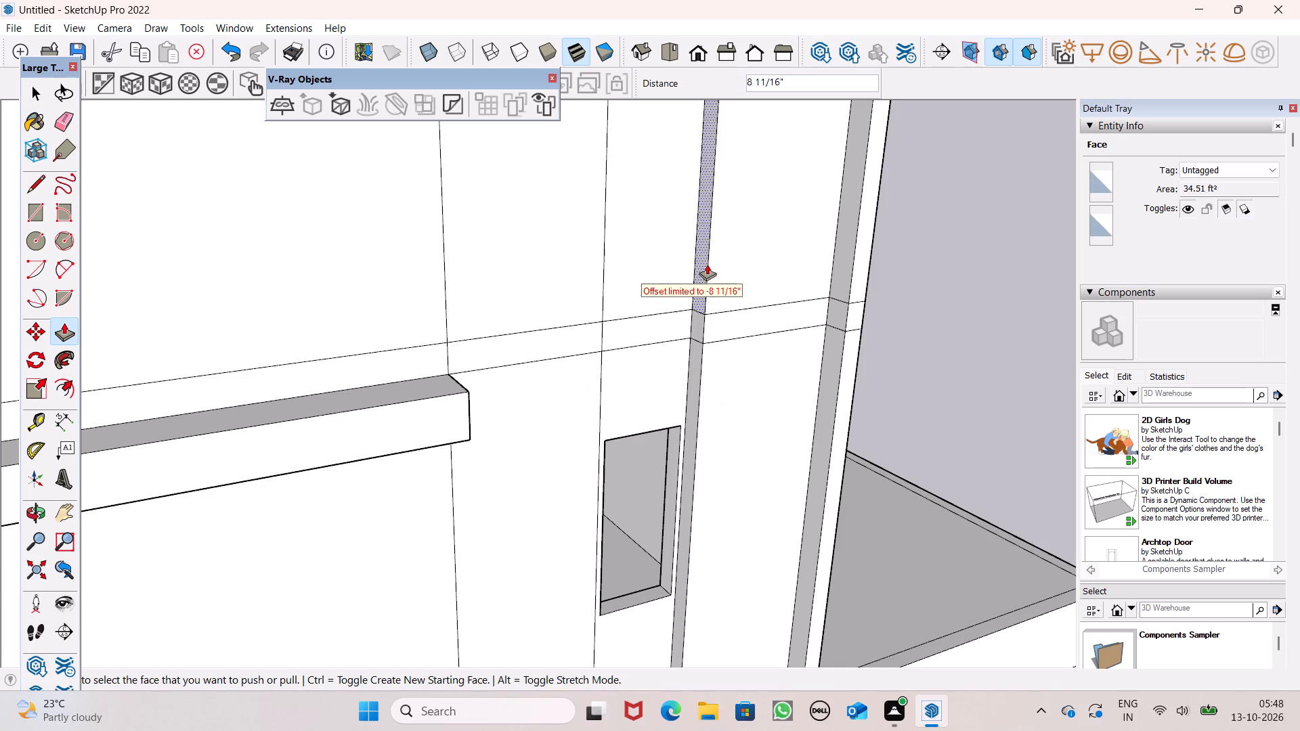
# Push/Pull the upper, band and lower faces between the window strip and the side wall inward 8 11/16".
pyautogui.moveTo(731, 273); pyautogui.dragTo(664, 292)
pyautogui.moveTo(708, 330); pyautogui.dragTo(701, 336)
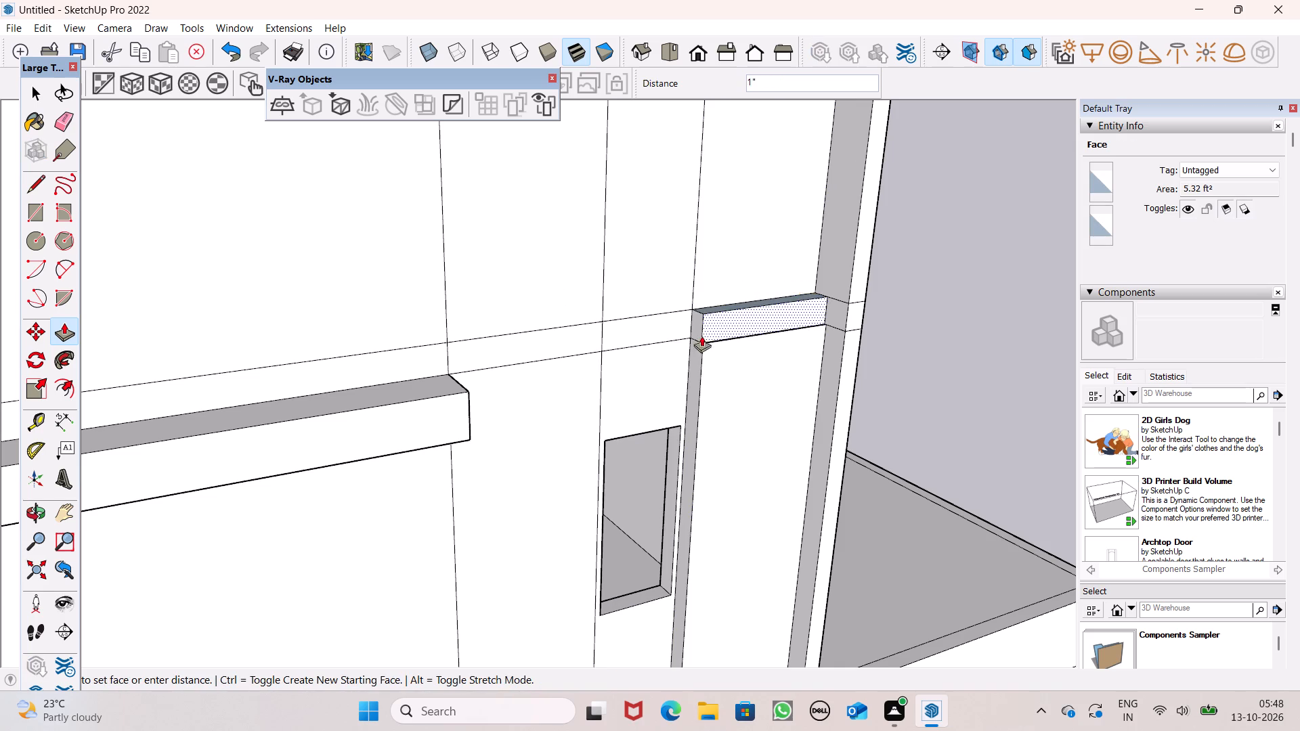
pyautogui.moveTo(701, 336); pyautogui.dragTo(666, 346)
pyautogui.moveTo(727, 367); pyautogui.dragTo(661, 371)
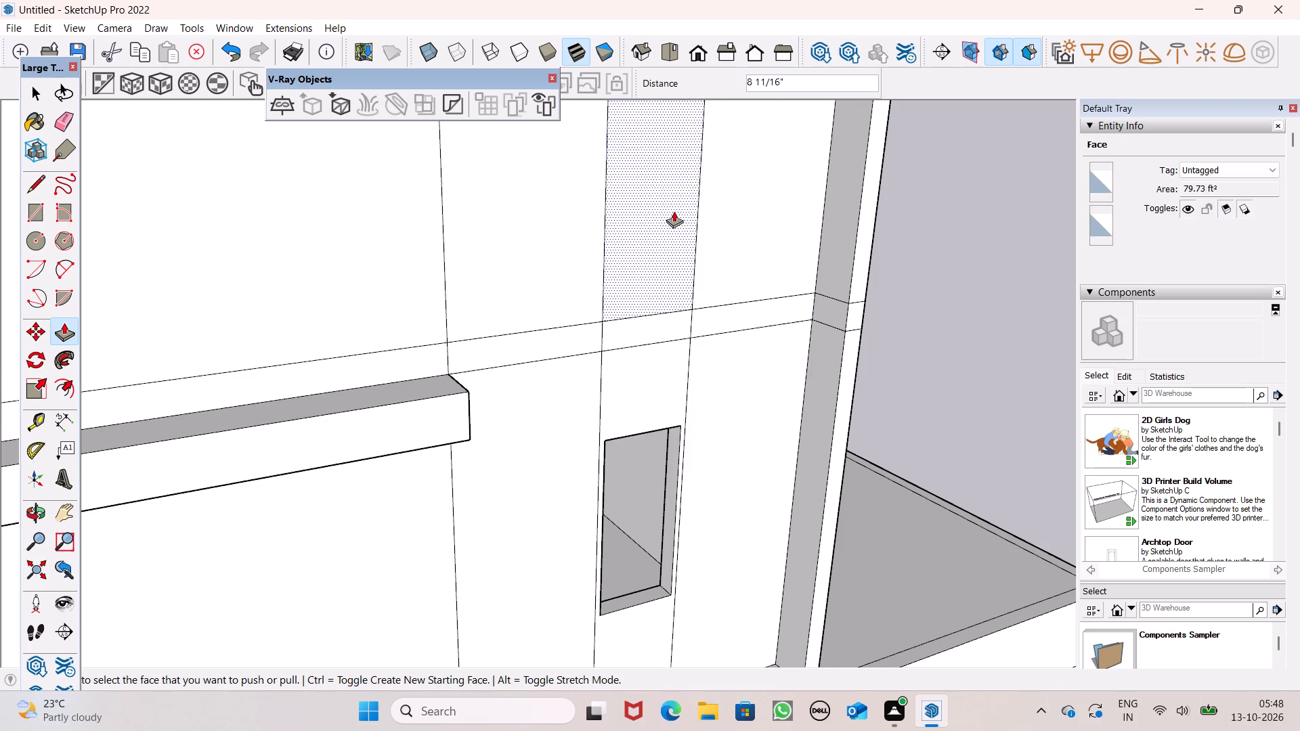
# Erase the two vertical edges dividing the upper storey's front face above the window strip.
pyautogui.scroll(-12, 681, 224)
pyautogui.moveTo(722, 306); pyautogui.dragTo(578, 323, button='middle')
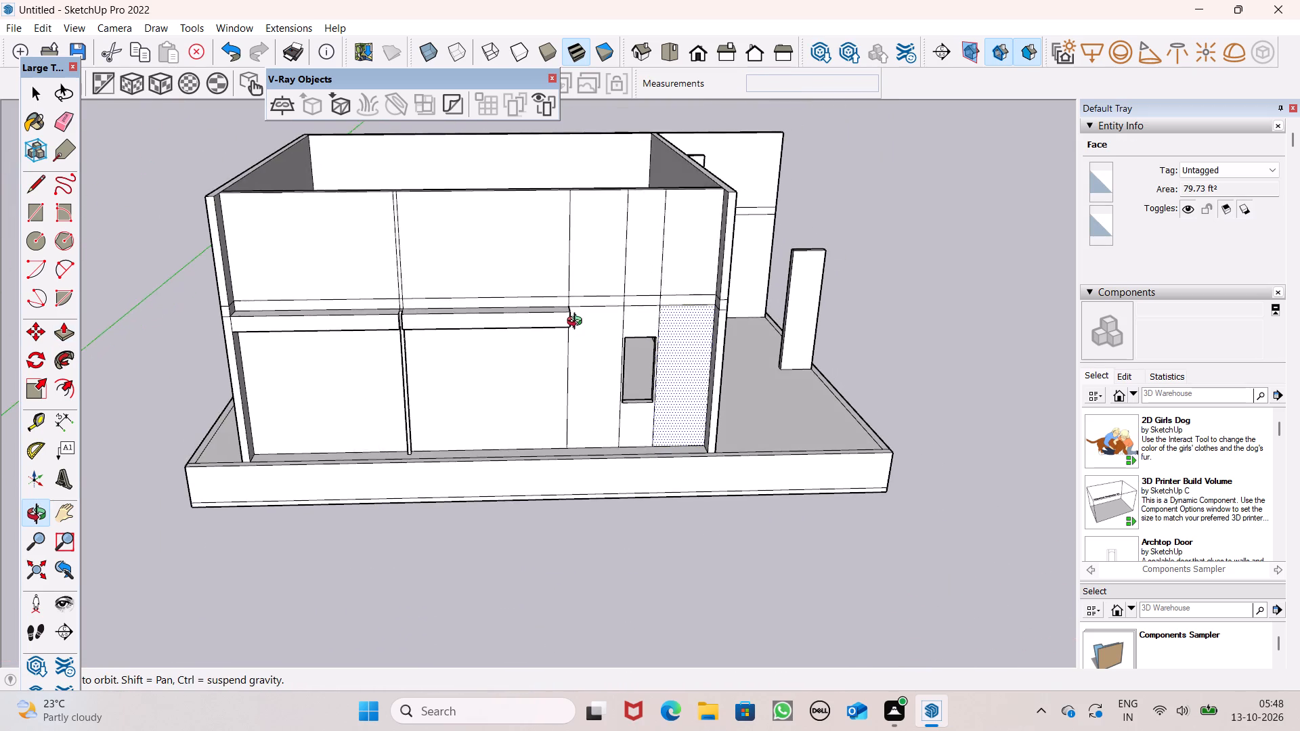
pyautogui.moveTo(578, 323); pyautogui.dragTo(554, 325, button='middle')
pyautogui.click(49, 125)
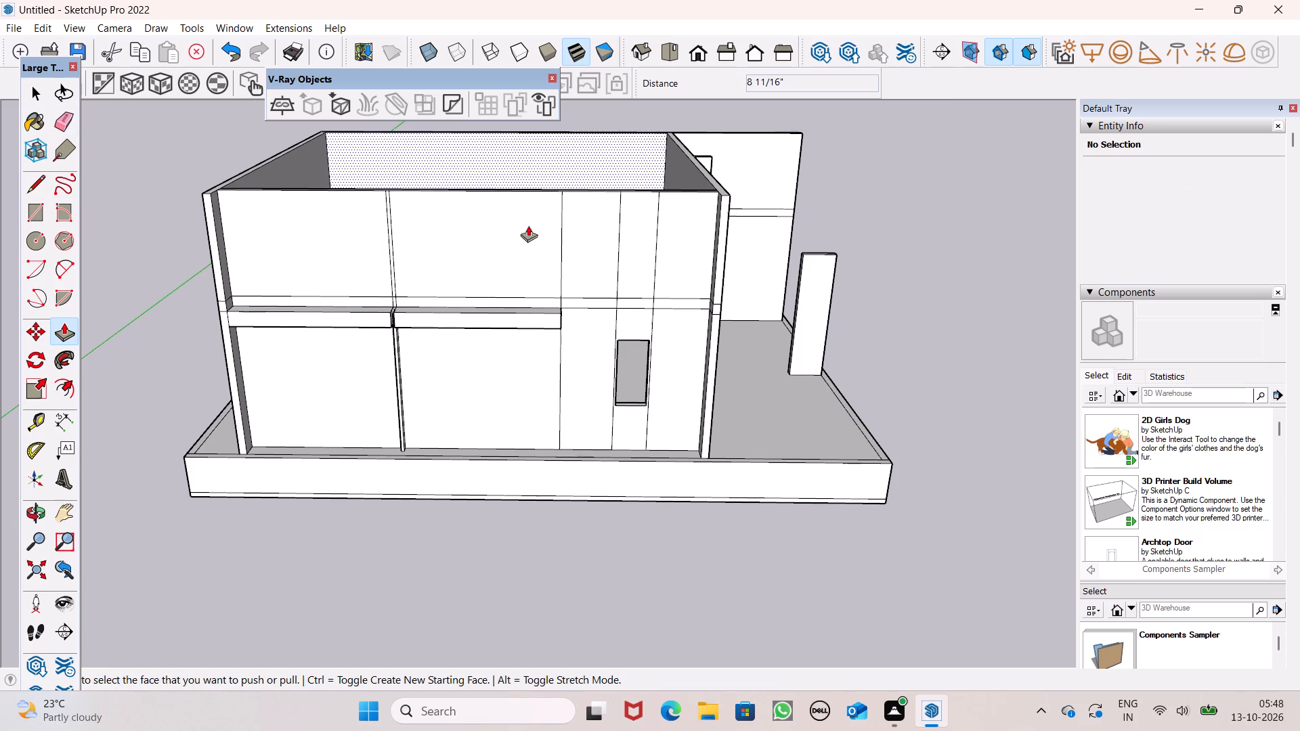
pyautogui.scroll(7, 628, 238)
pyautogui.scroll(-3, 619, 241)
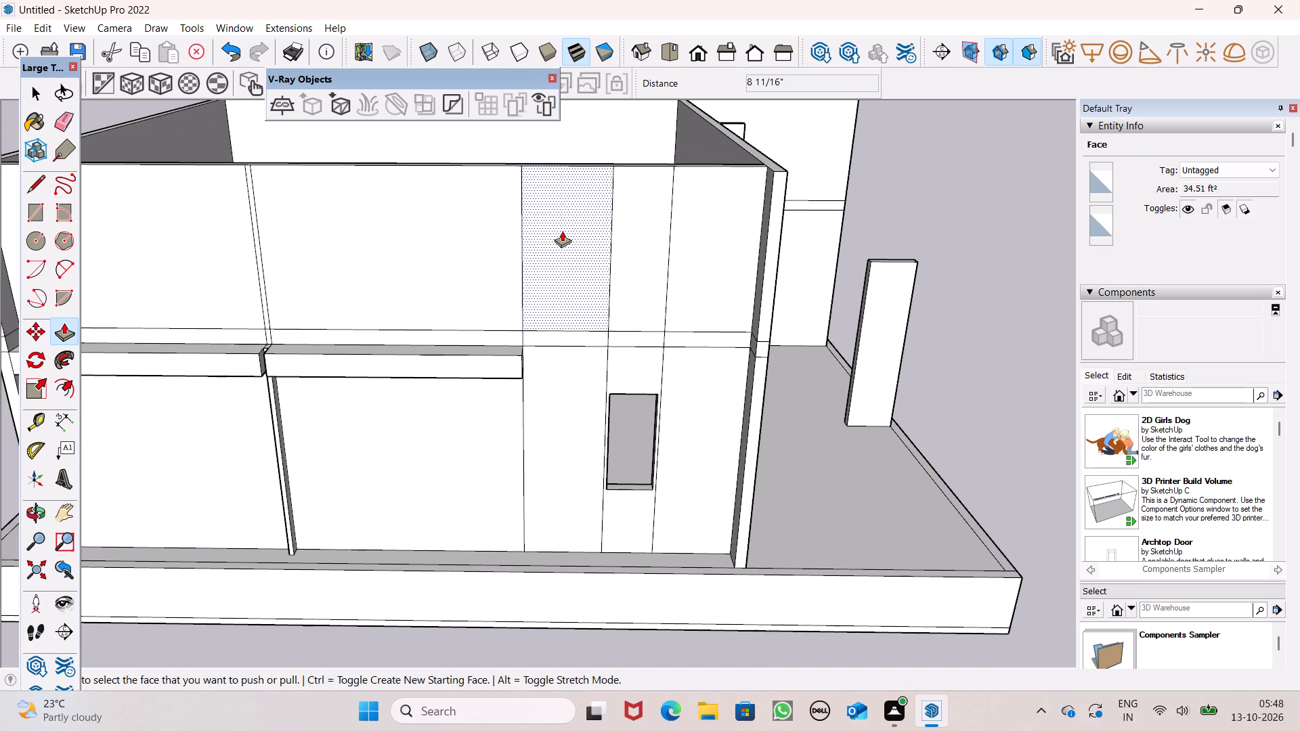
pyautogui.moveTo(619, 237); pyautogui.dragTo(659, 239)
pyautogui.press('space')
pyautogui.click(69, 113)
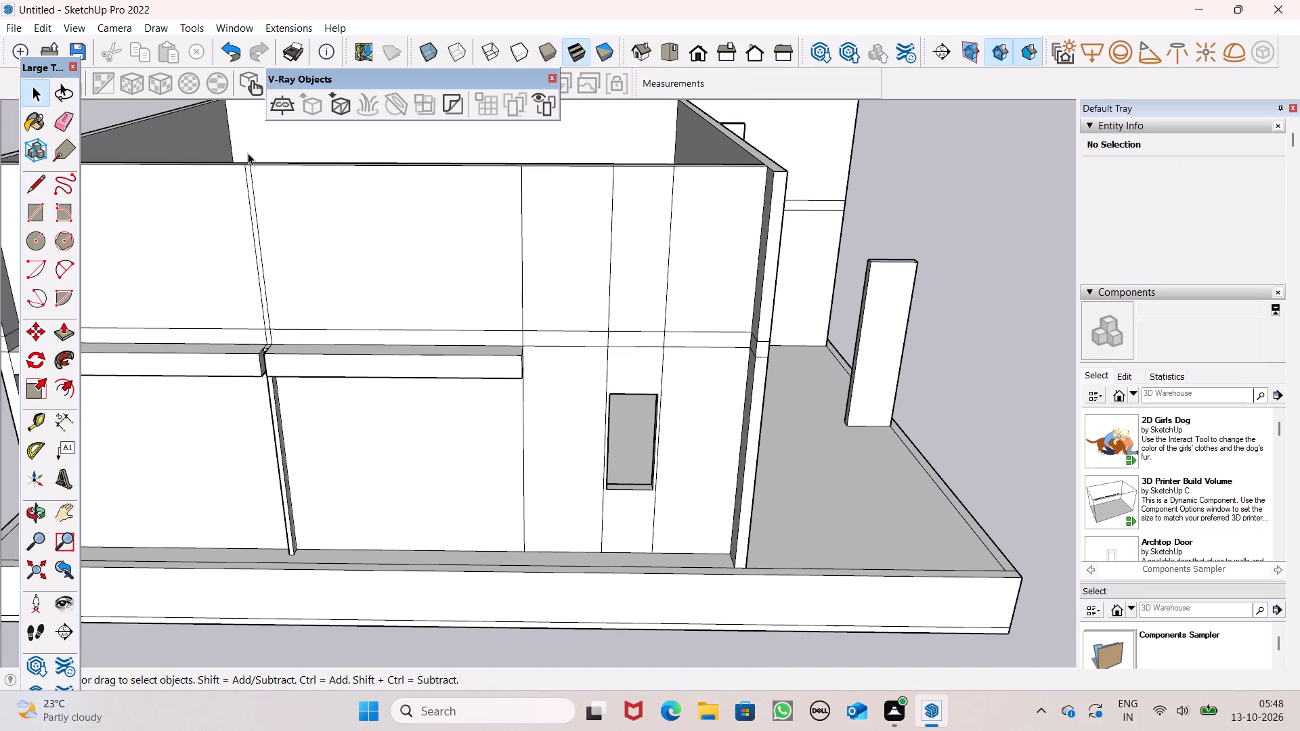
pyautogui.click(58, 114)
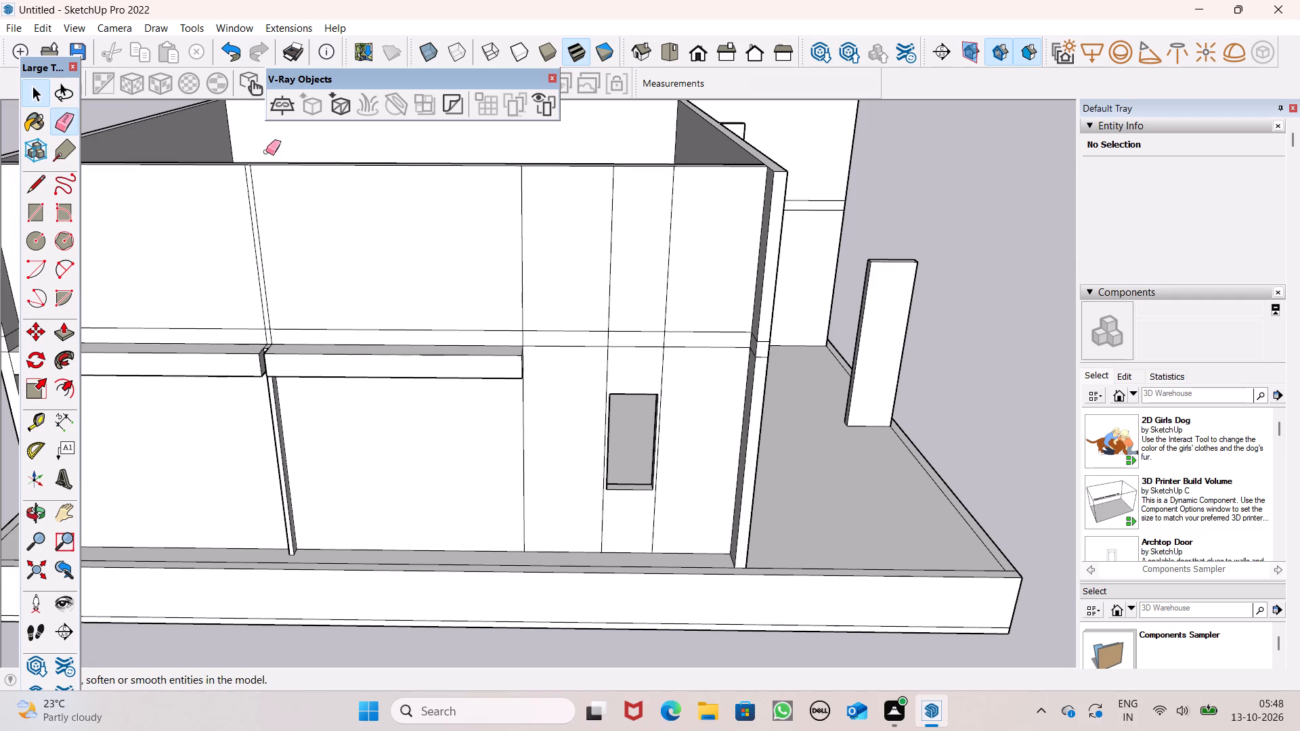
pyautogui.moveTo(615, 252); pyautogui.dragTo(600, 260)
pyautogui.moveTo(645, 252); pyautogui.dragTo(676, 255)
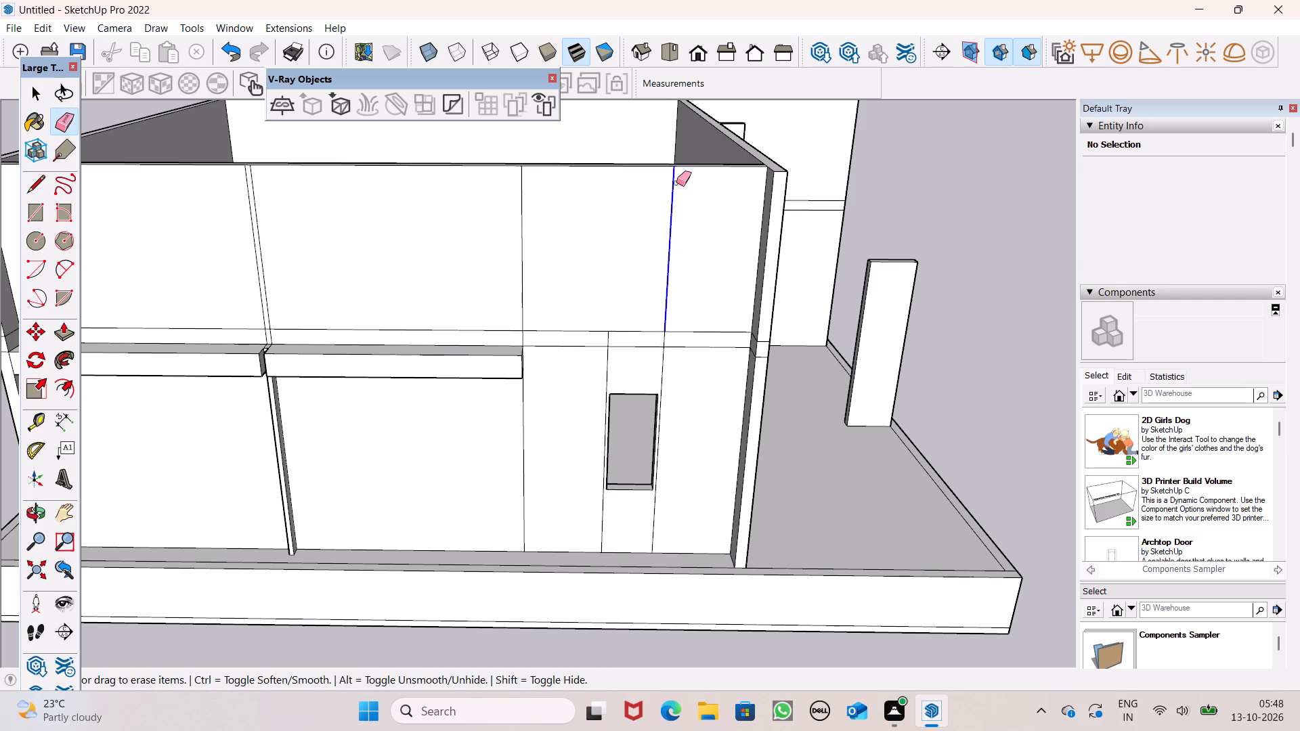
# Erase the two short vertical edges crossing the horizontal band above the window opening.
pyautogui.scroll(-1, 676, 175)
pyautogui.scroll(5, 706, 370)
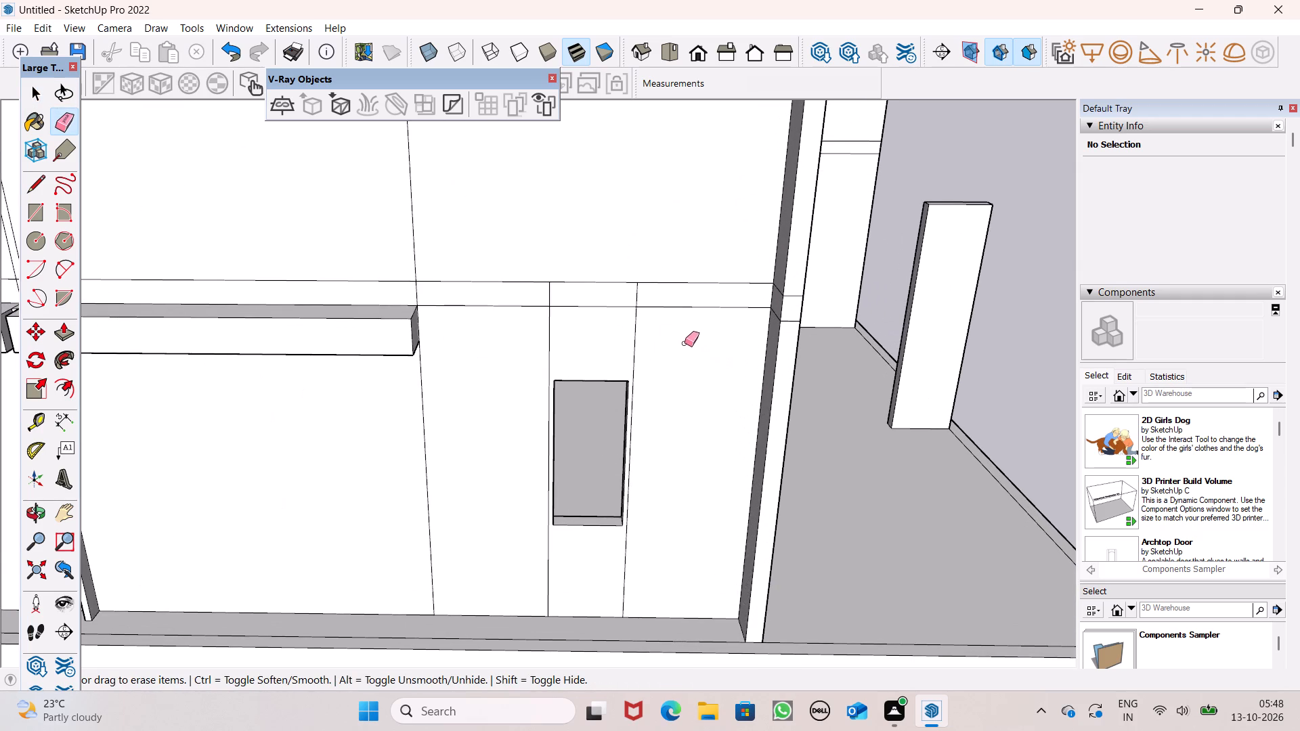
pyautogui.scroll(5, 603, 332)
pyautogui.scroll(4, 548, 300)
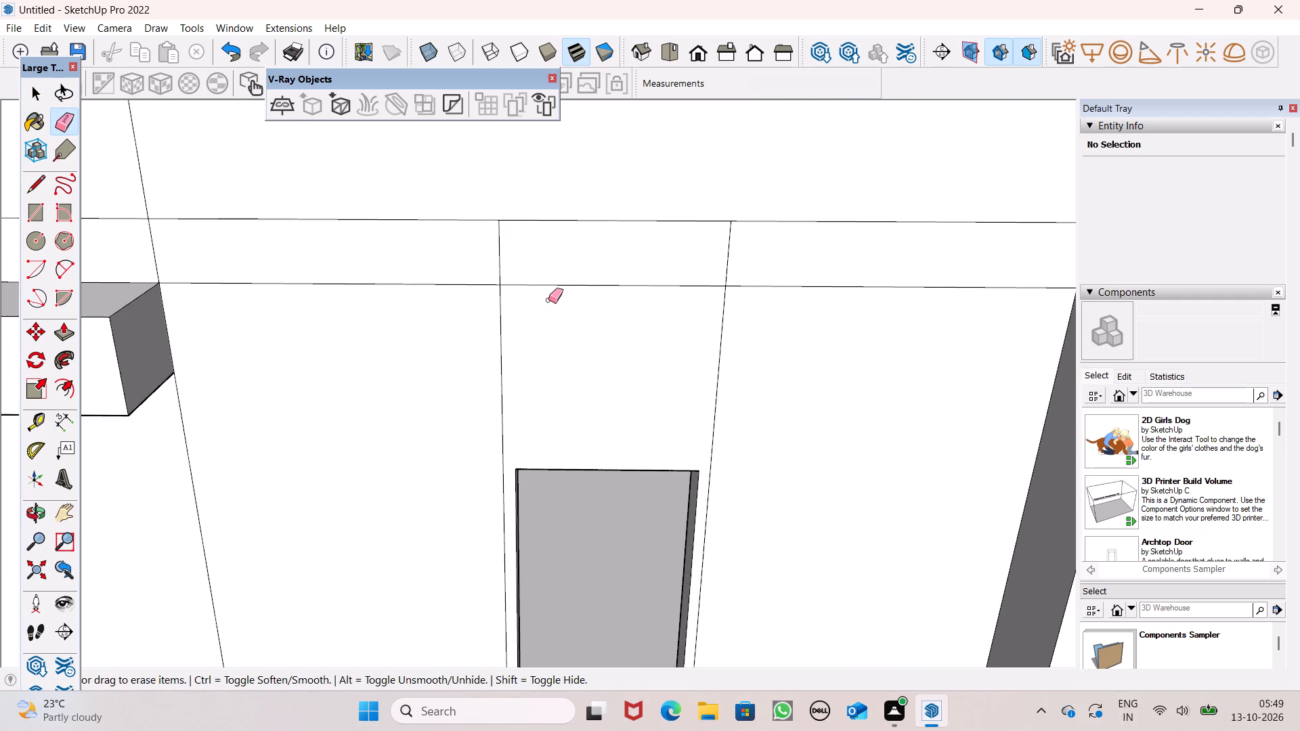
pyautogui.moveTo(480, 257); pyautogui.dragTo(731, 259)
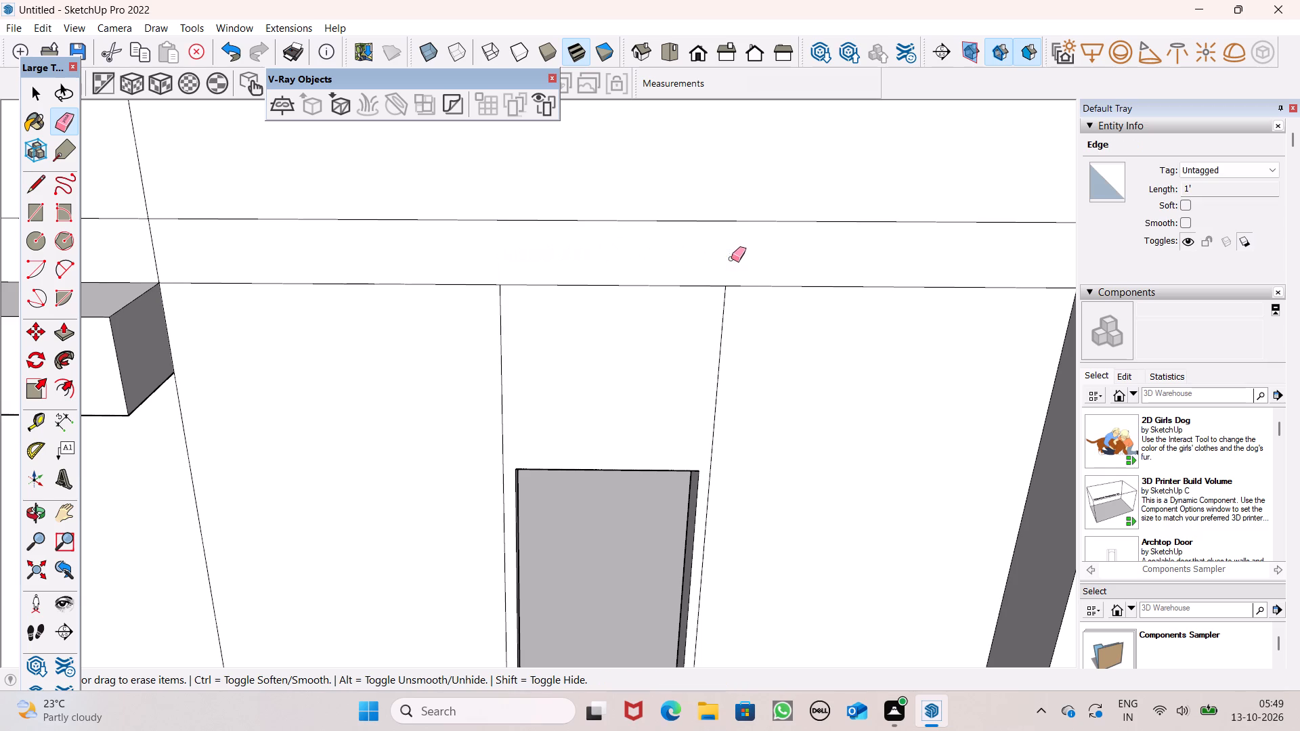
# Examine the front wall as a whole, including its base, band and upper storey.
pyautogui.scroll(-5, 671, 198)
pyautogui.scroll(-6, 749, 219)
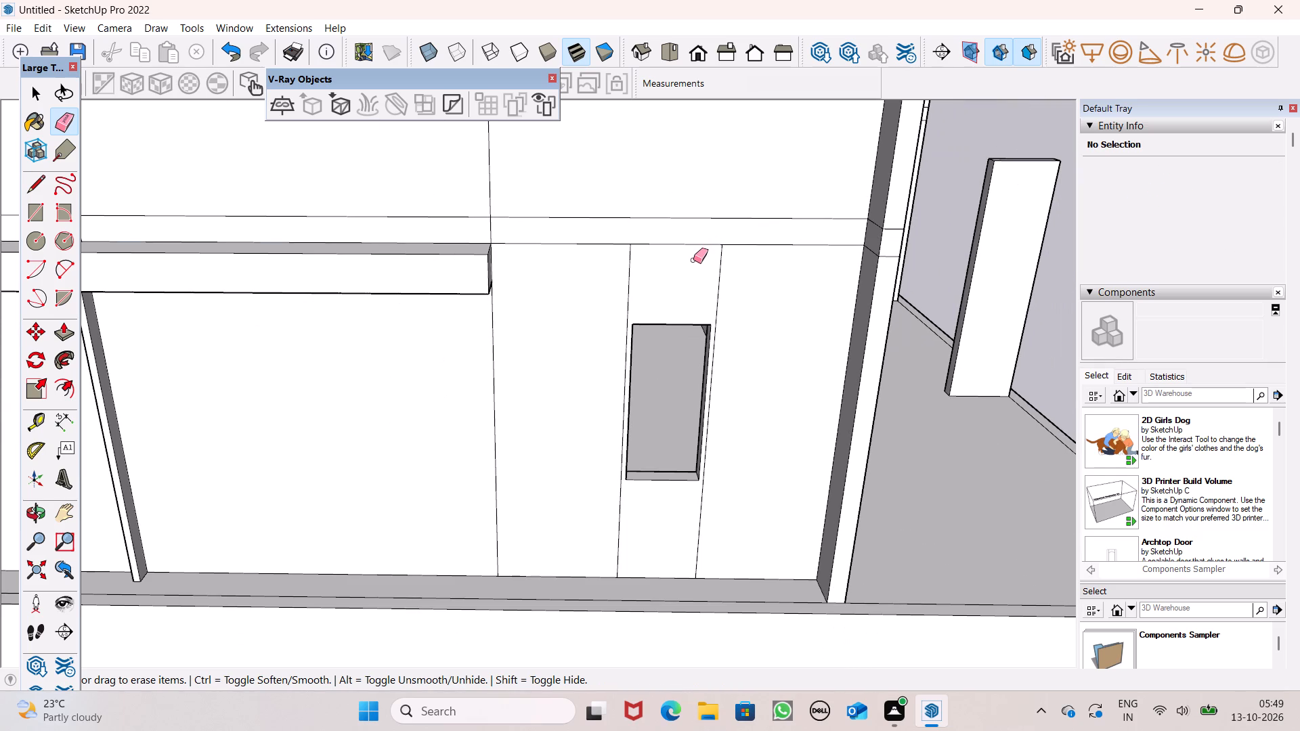
pyautogui.scroll(-6, 693, 260)
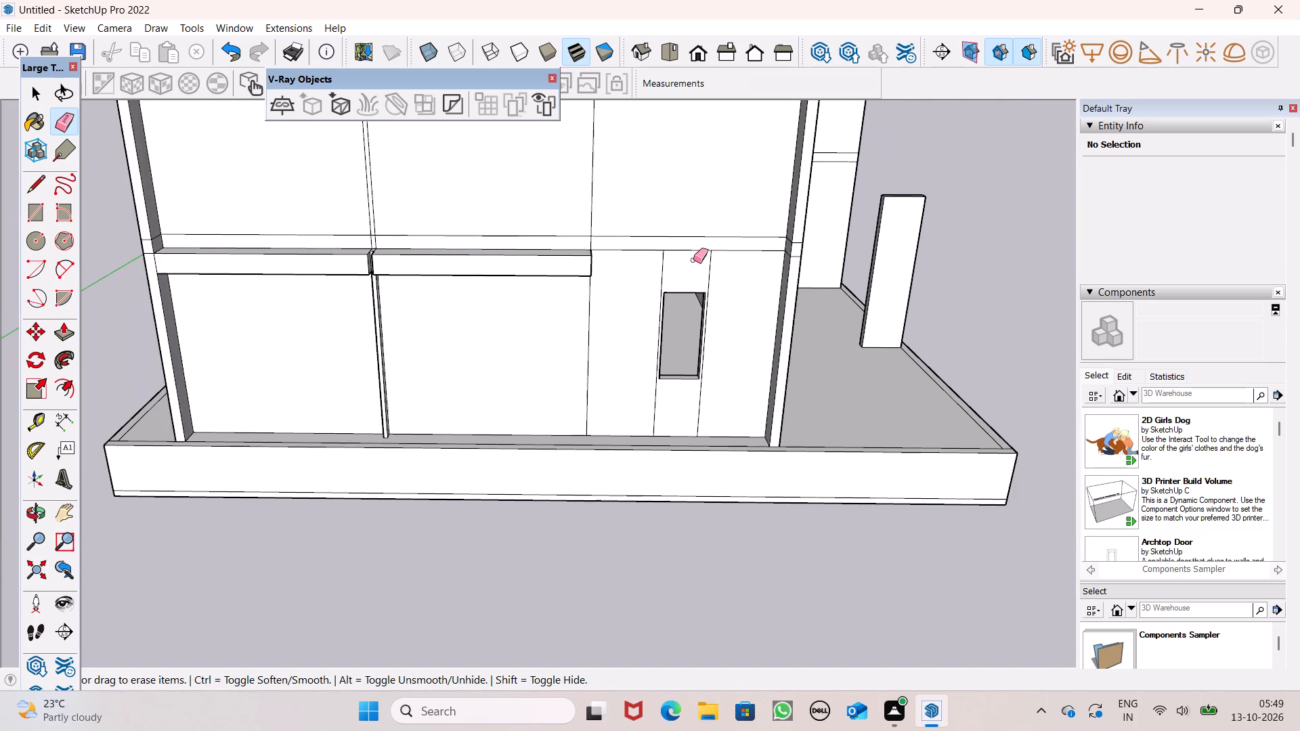
pyautogui.scroll(-7, 693, 260)
pyautogui.scroll(6, 587, 171)
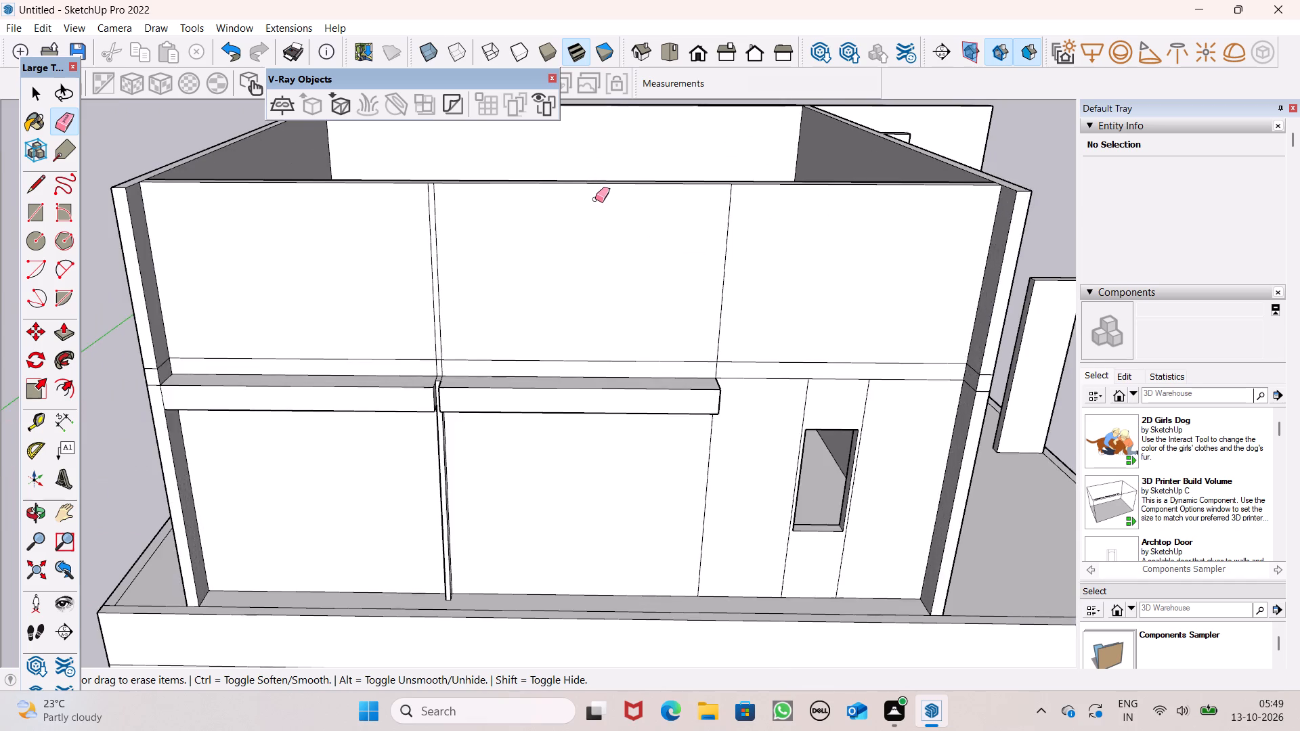
pyautogui.scroll(1, 597, 199)
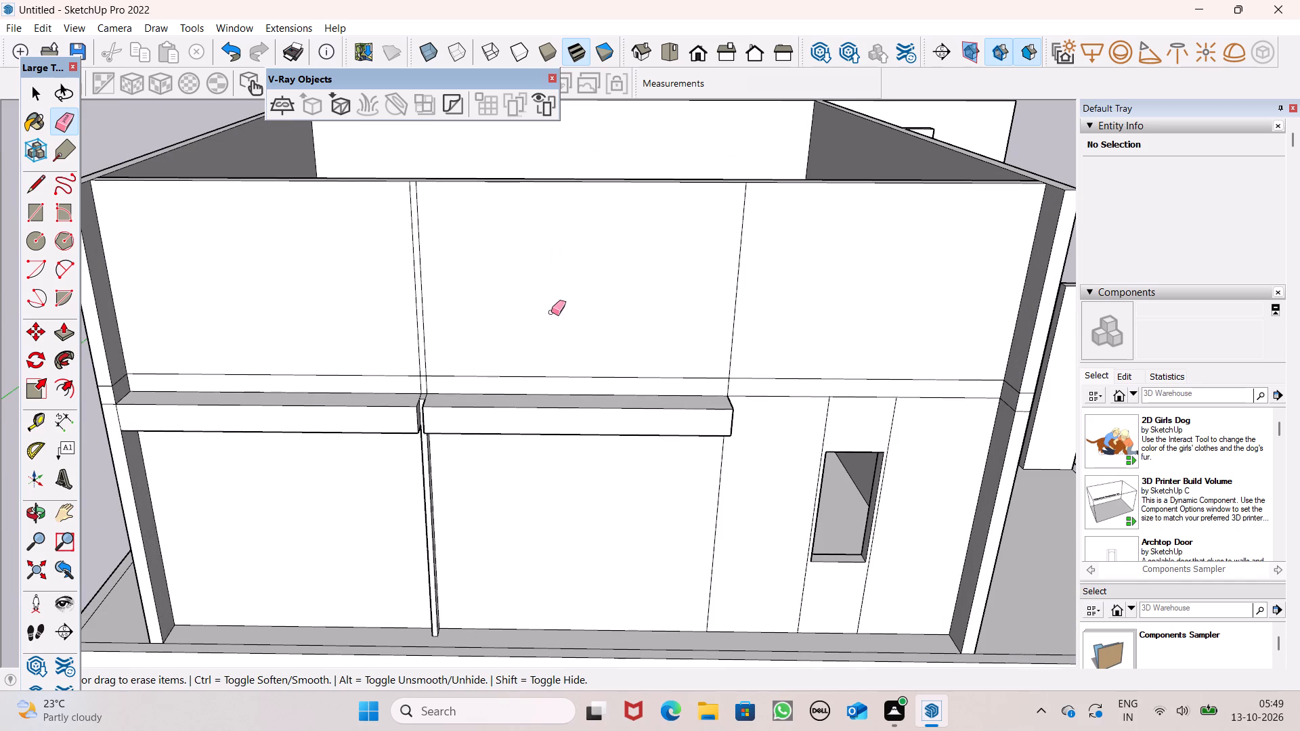
# Erase the pair of vertical edges running down the upper storey's front face and across the band above the ground-floor post.
pyautogui.click(418, 336)
pyautogui.moveTo(416, 340); pyautogui.dragTo(443, 340)
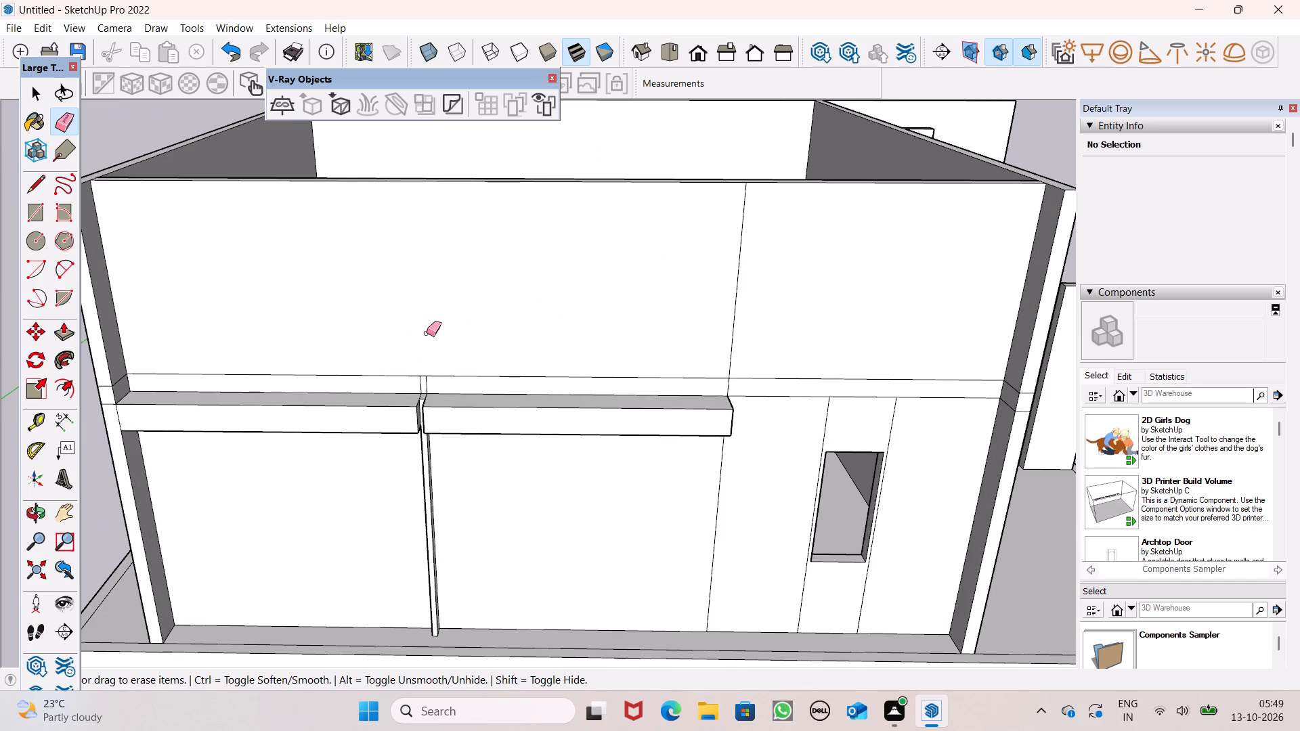
pyautogui.scroll(7, 430, 418)
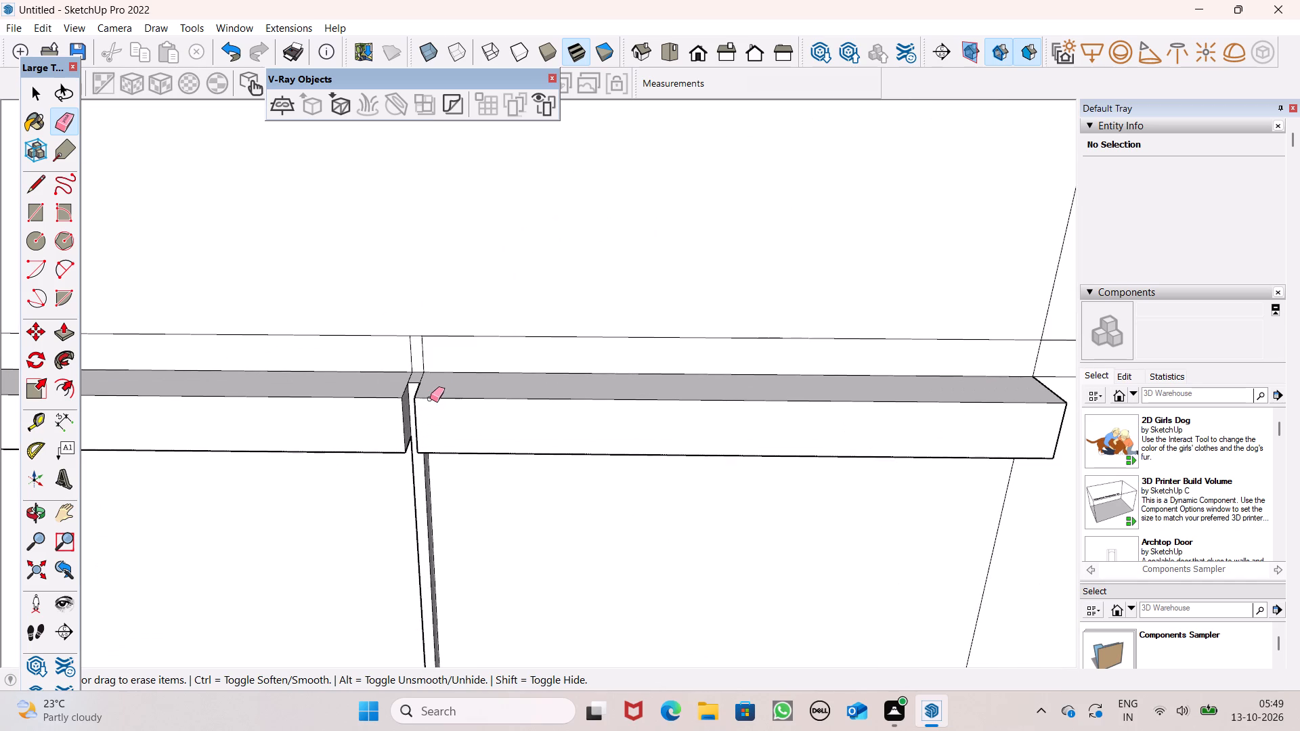
pyautogui.scroll(4, 406, 399)
pyautogui.moveTo(394, 345); pyautogui.dragTo(437, 339)
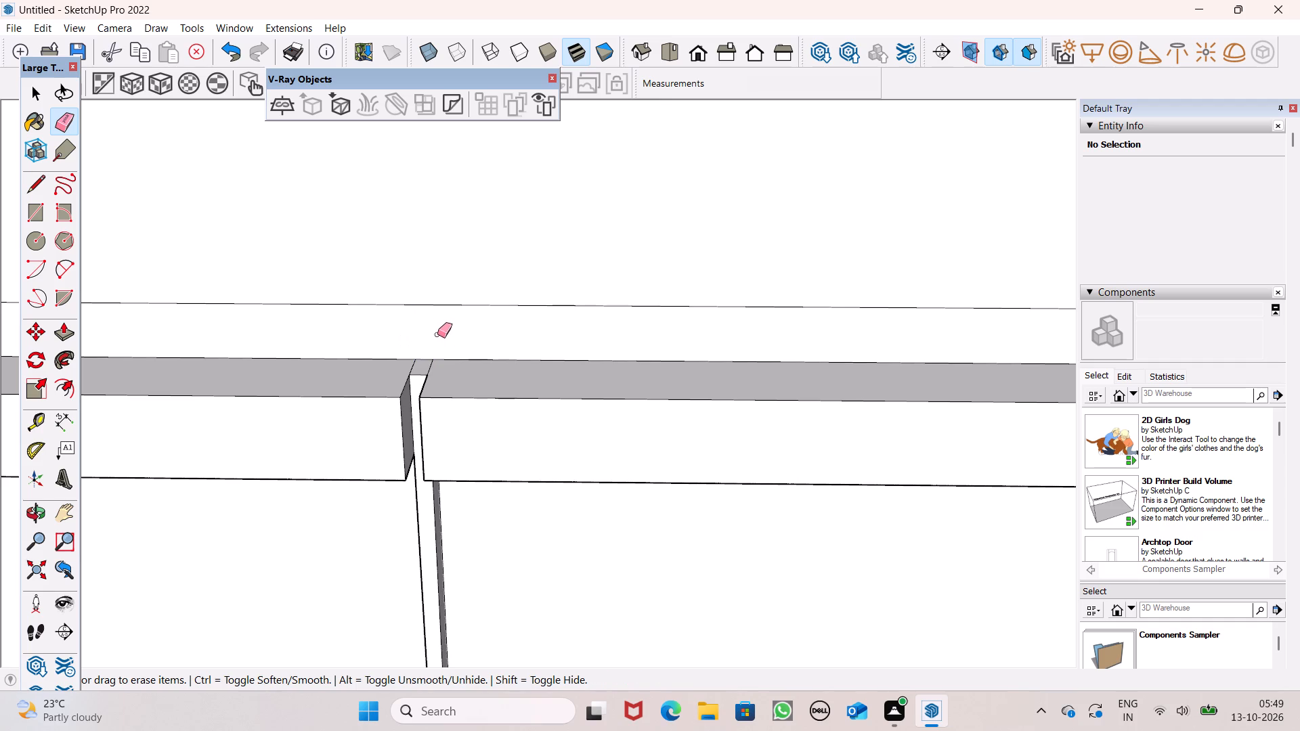
# Draw two closely spaced 10' vertical lines on the upper storey's front face, from the wall top to the band.
pyautogui.scroll(-19, 678, 245)
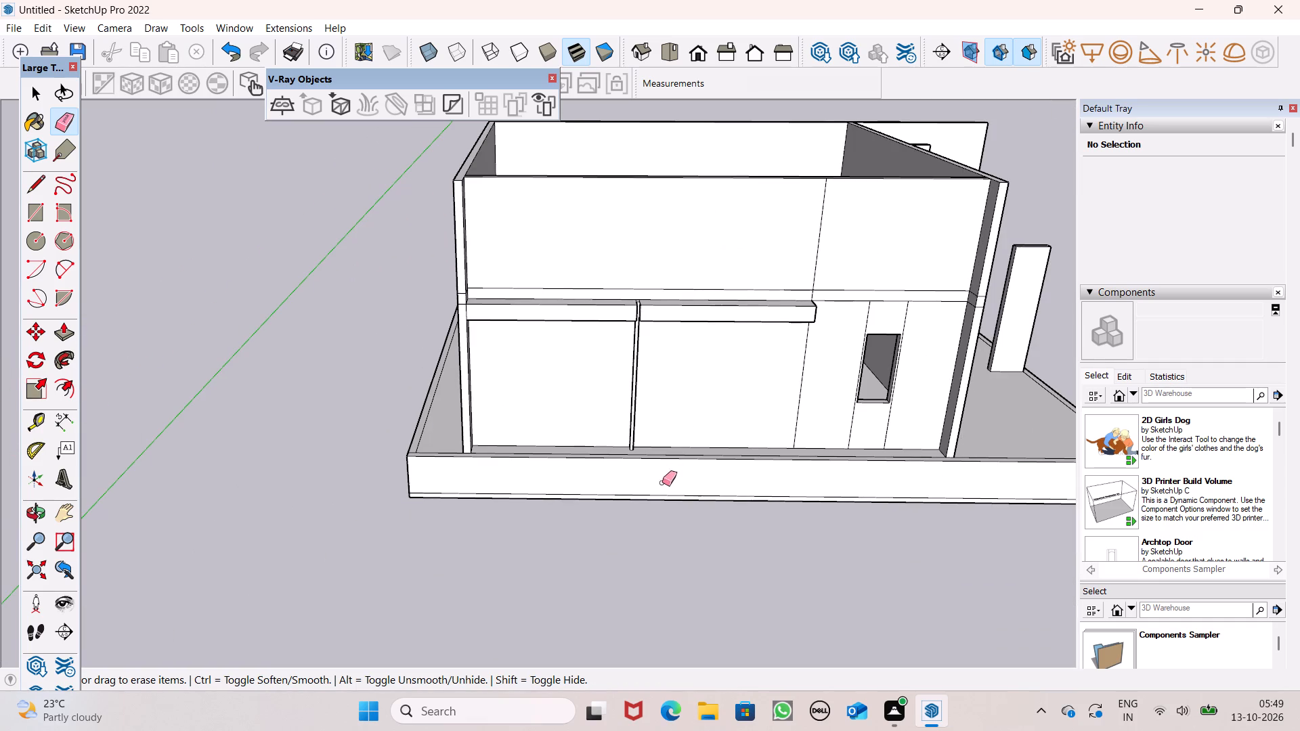
pyautogui.click(47, 184)
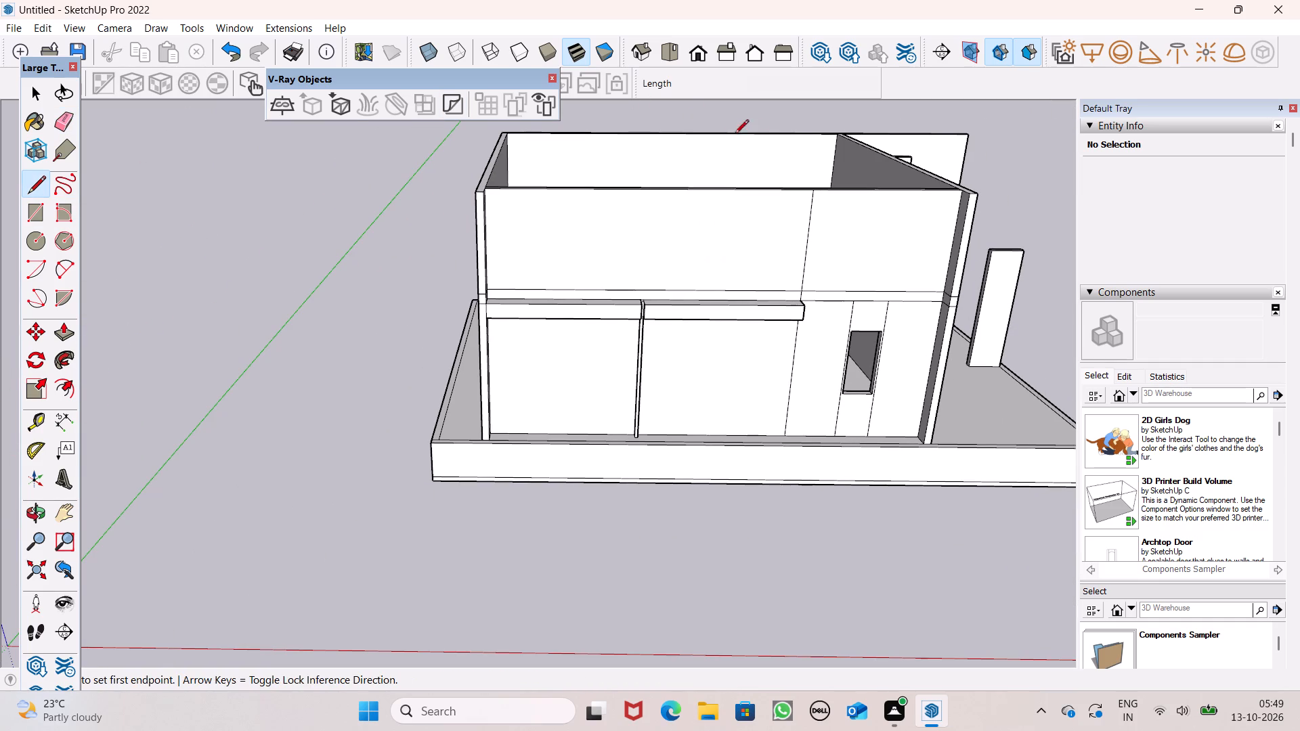
pyautogui.scroll(2, 829, 141)
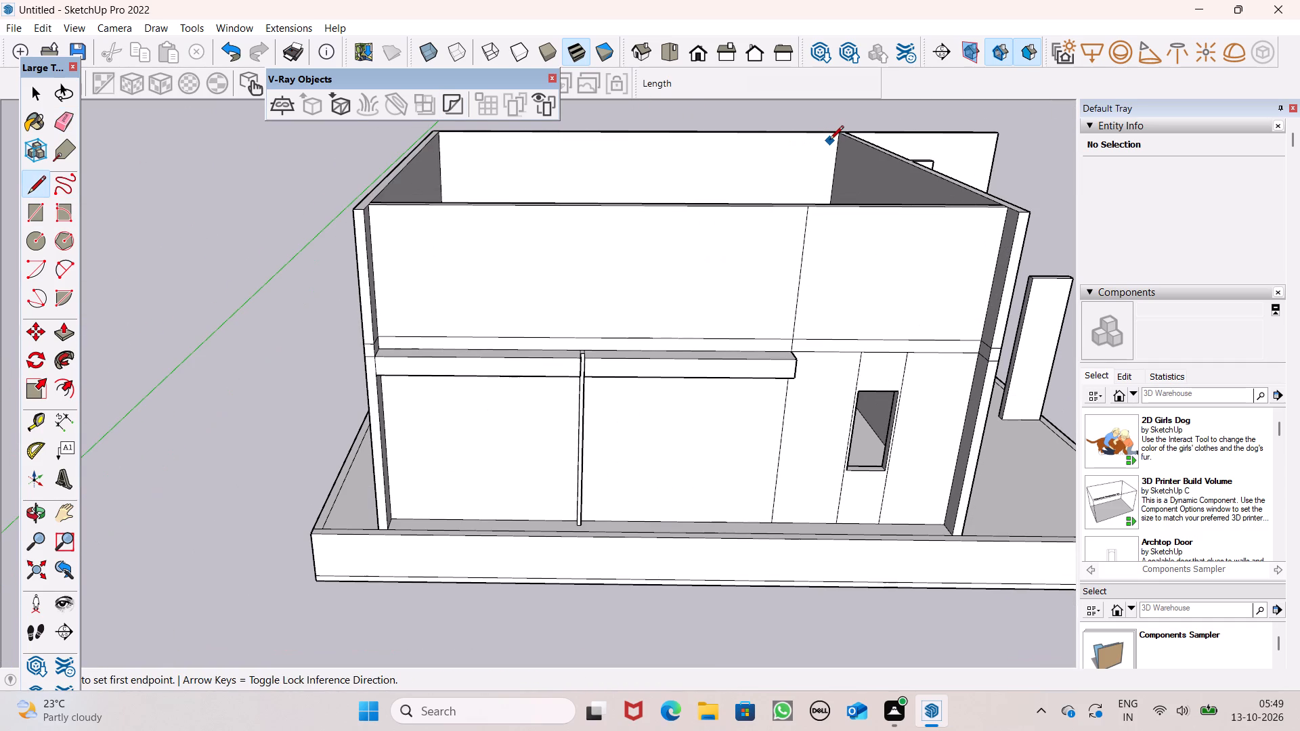
pyautogui.scroll(2, 668, 234)
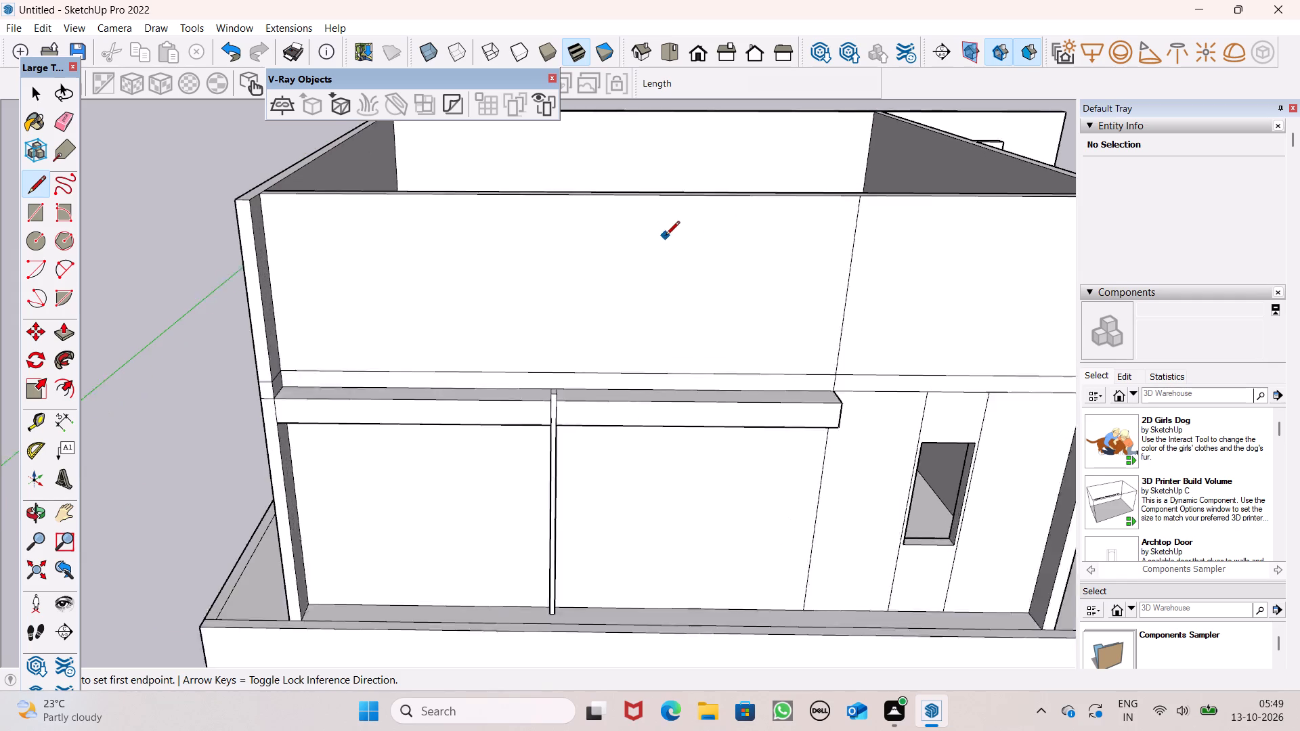
pyautogui.scroll(2, 666, 236)
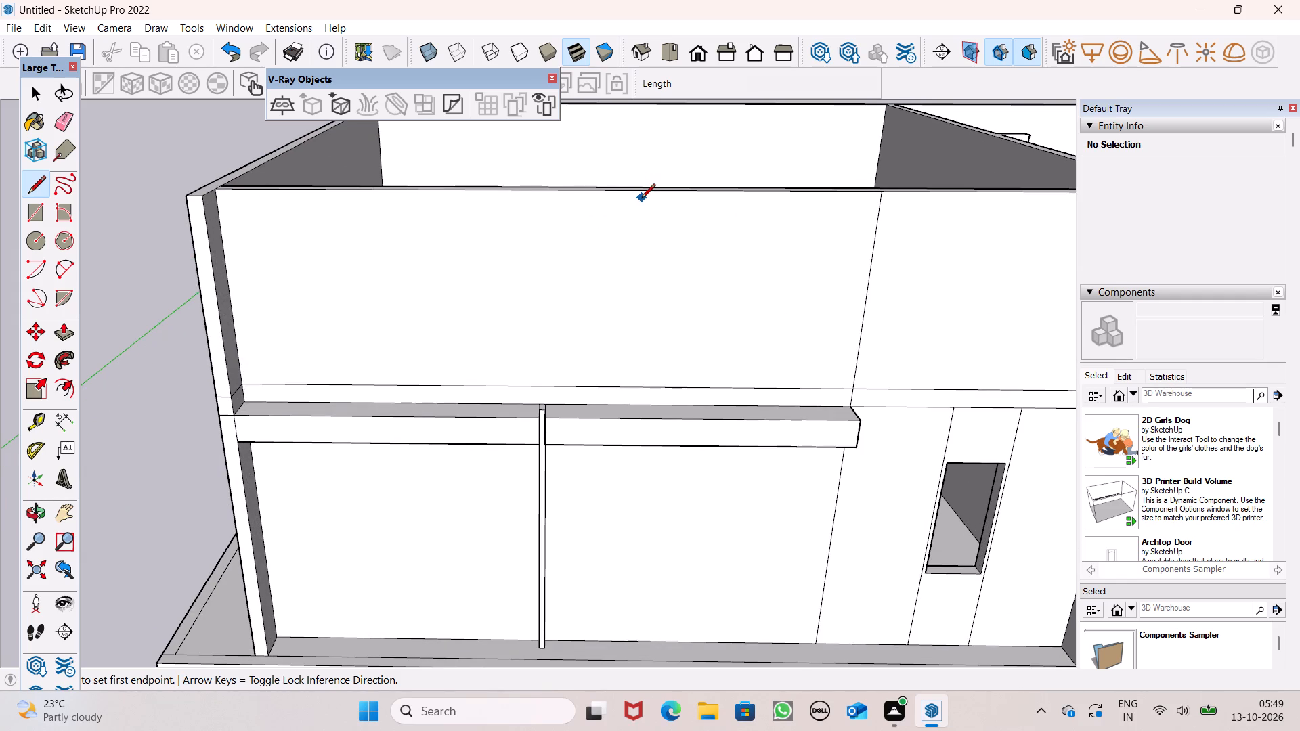
pyautogui.click(641, 194)
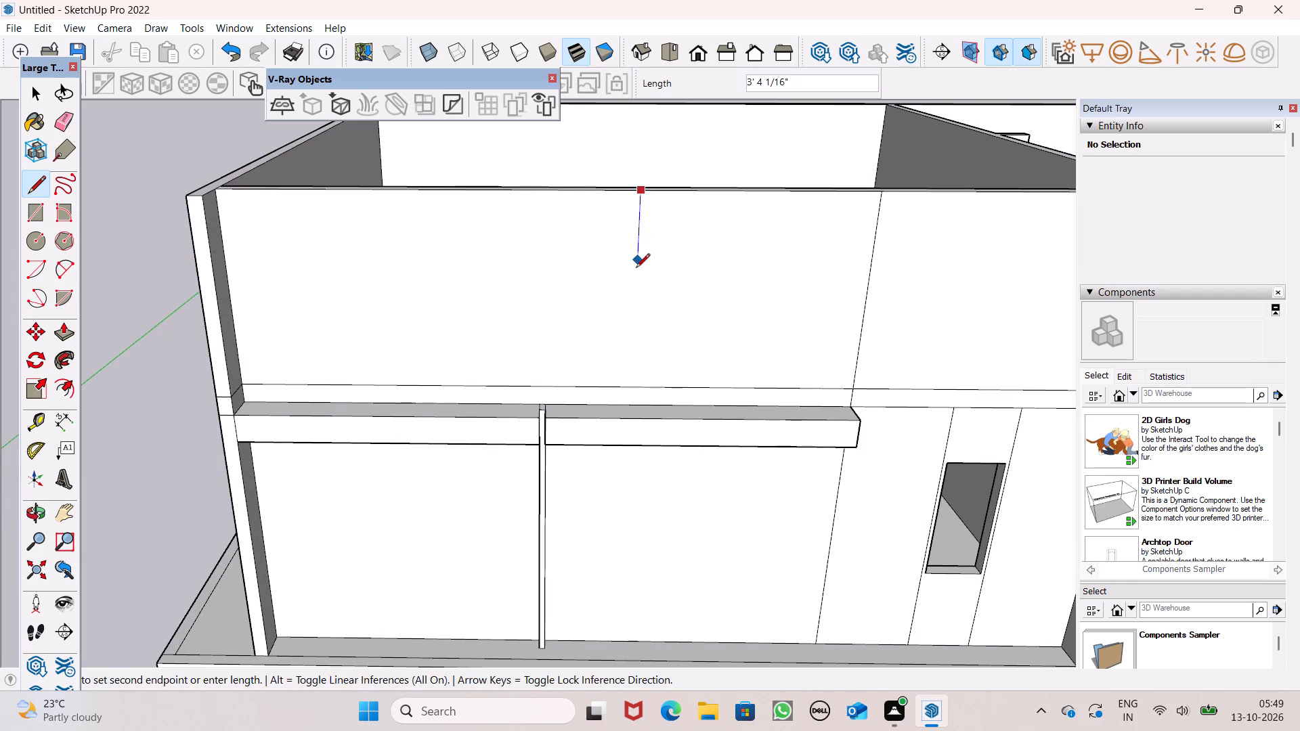
pyautogui.click(630, 386)
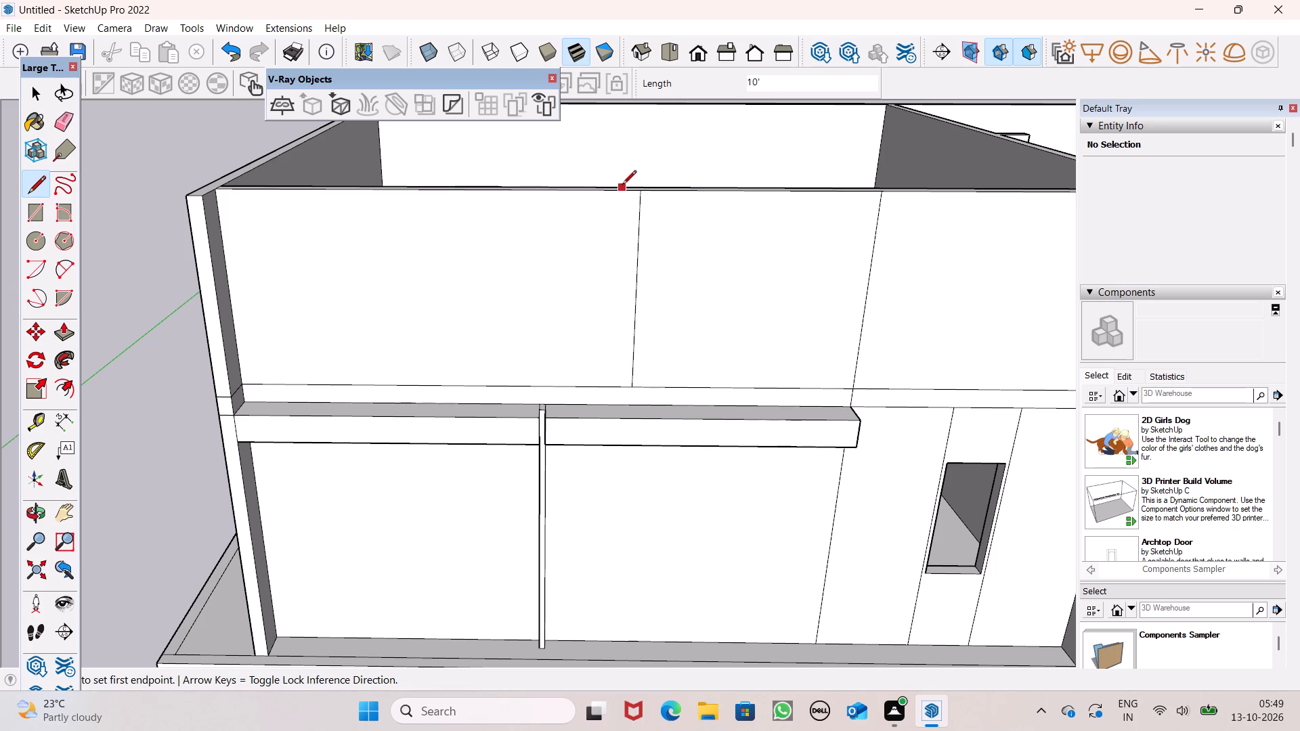
pyautogui.scroll(7, 632, 224)
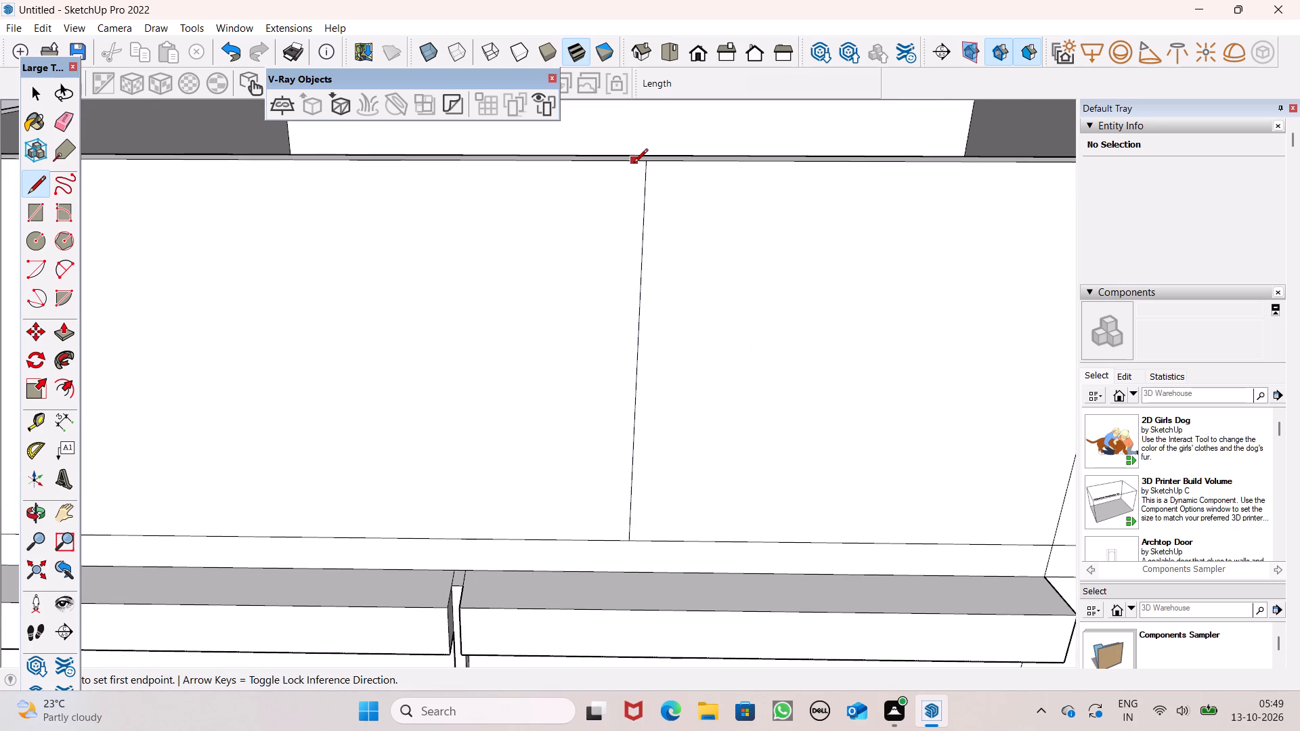
pyautogui.click(634, 163)
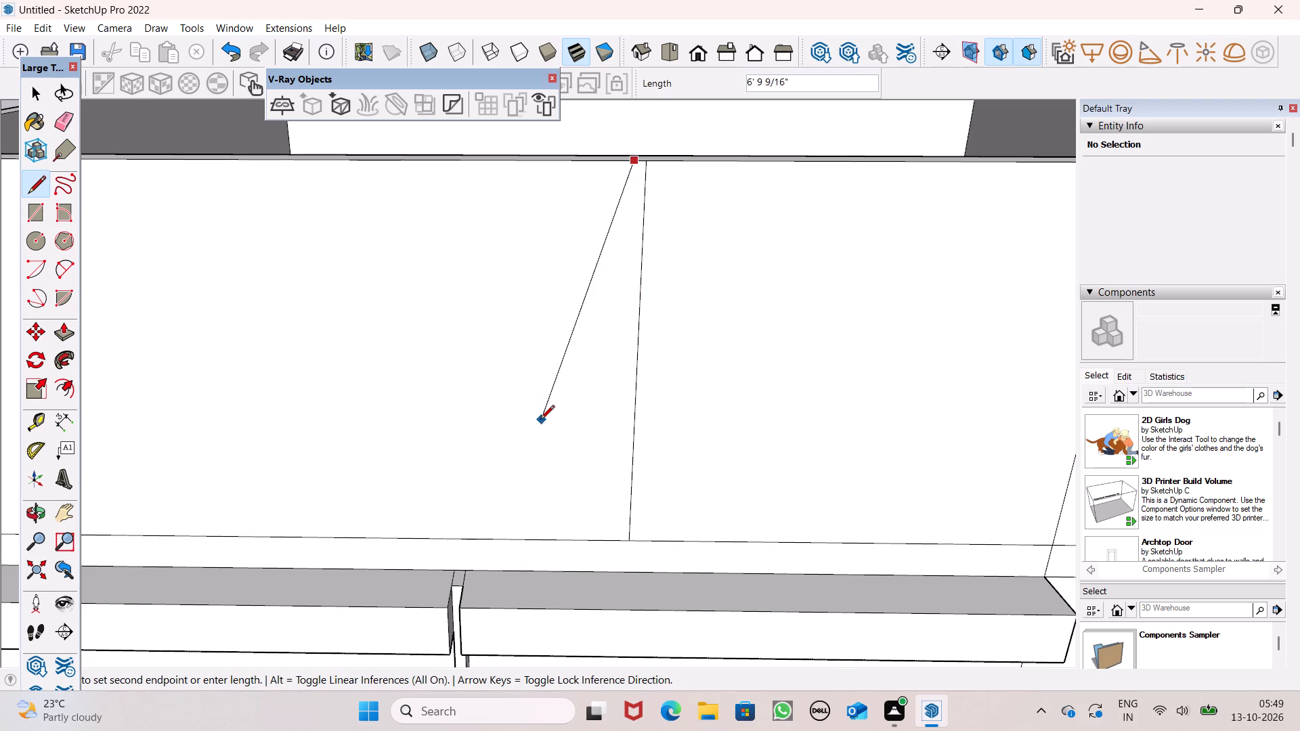
pyautogui.click(617, 537)
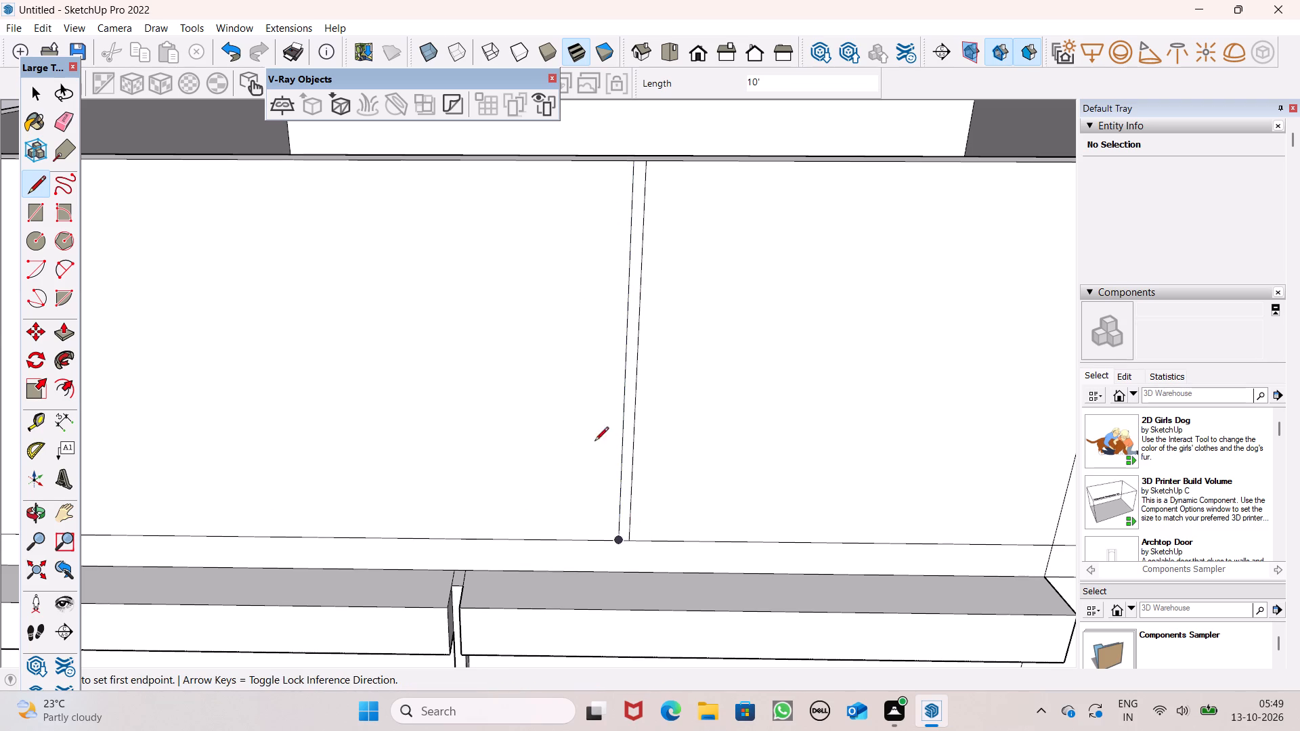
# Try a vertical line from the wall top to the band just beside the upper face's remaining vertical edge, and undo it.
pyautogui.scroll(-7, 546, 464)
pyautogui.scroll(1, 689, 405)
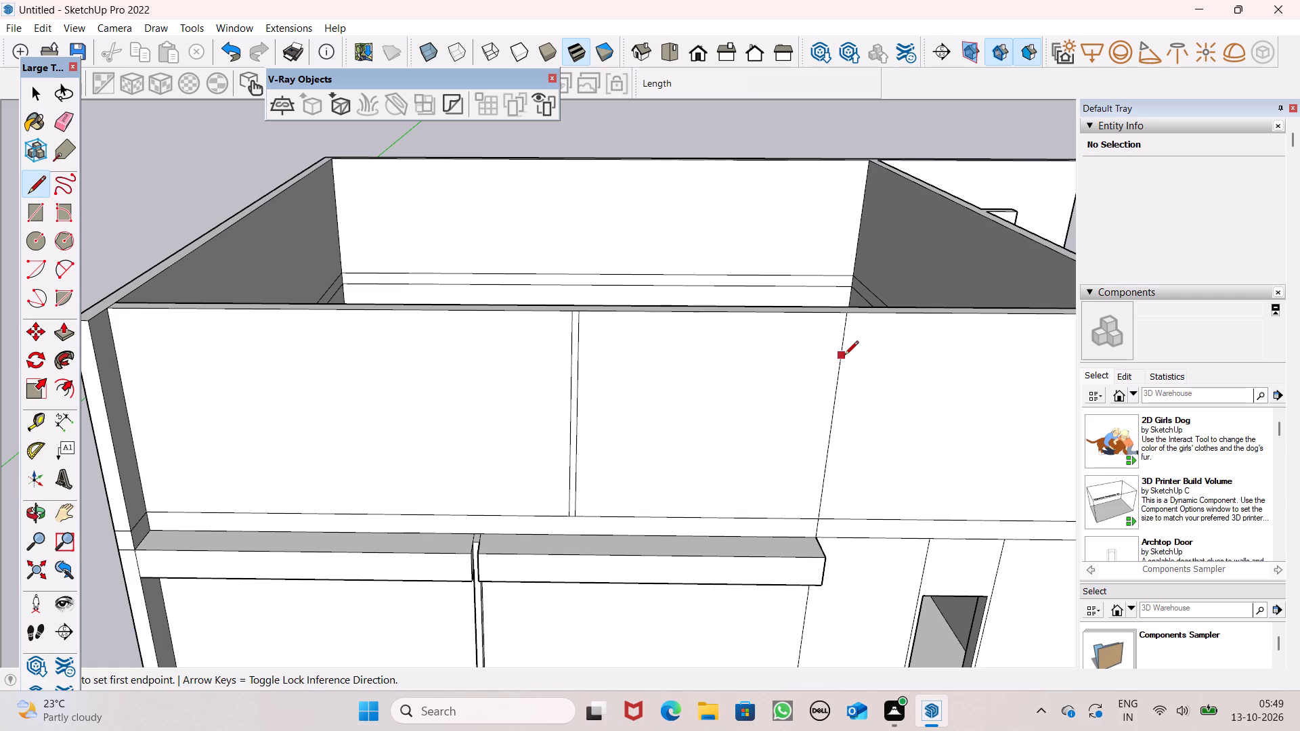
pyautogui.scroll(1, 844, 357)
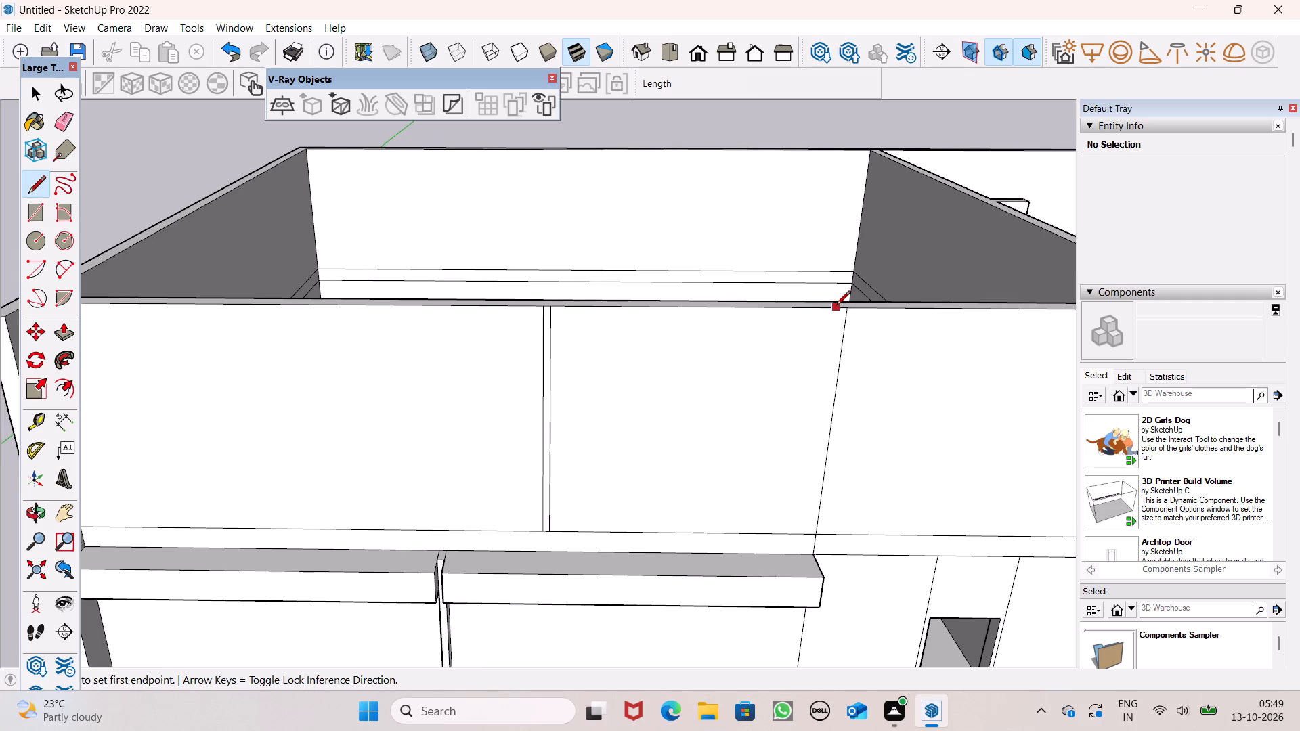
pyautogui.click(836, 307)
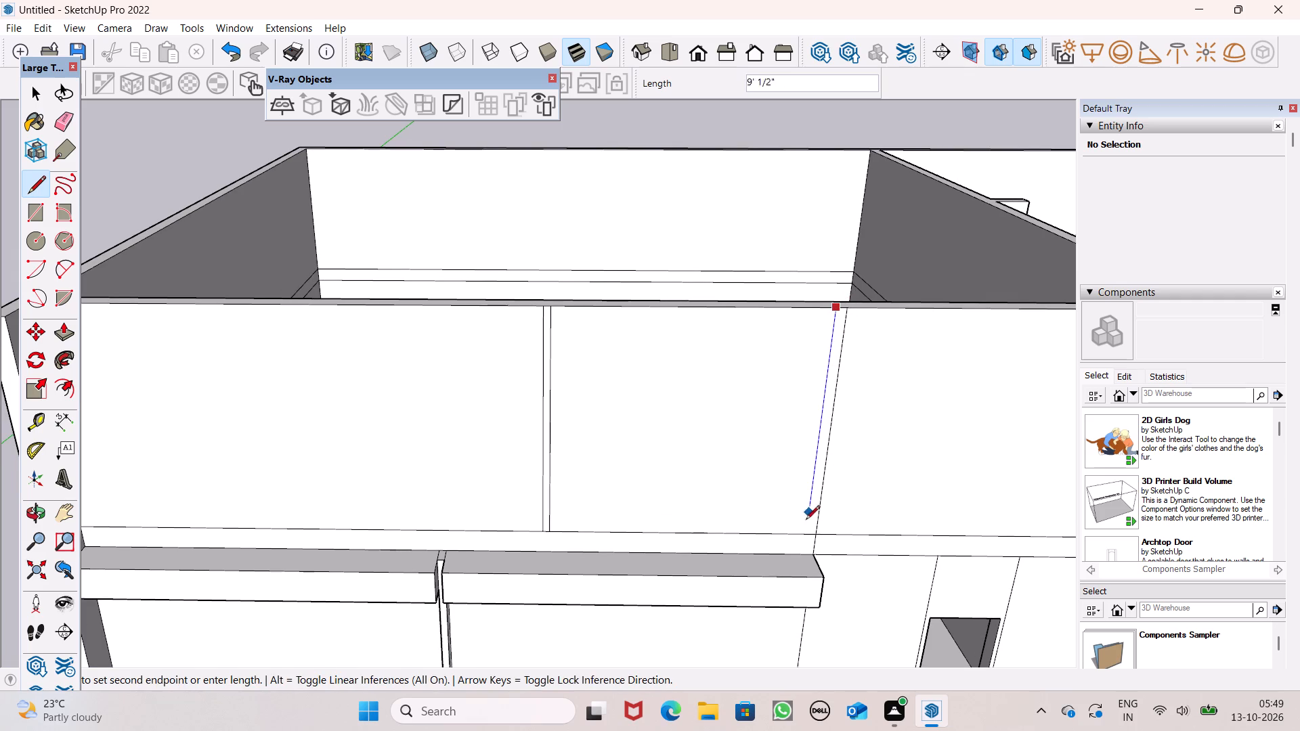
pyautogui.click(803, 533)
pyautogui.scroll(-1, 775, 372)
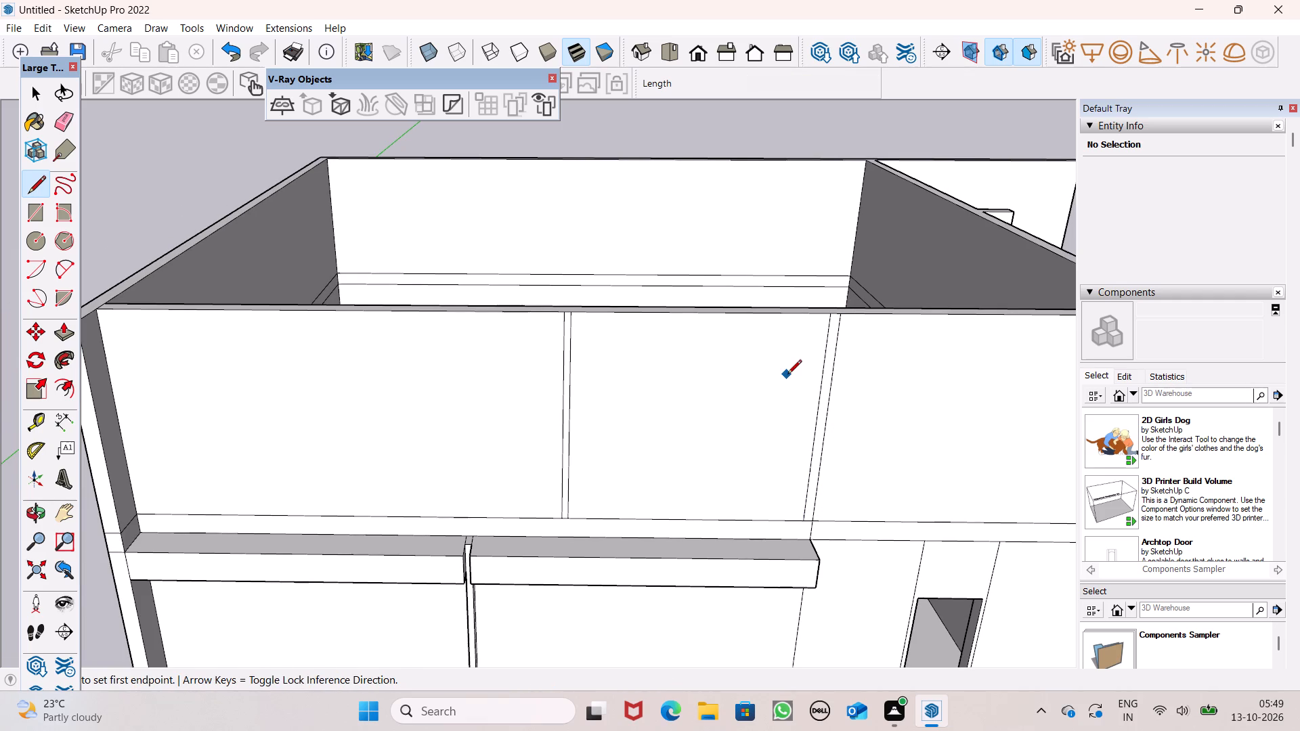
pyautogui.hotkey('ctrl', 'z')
# Draw a 10' vertical line from the wall top to the band, close beside the upper face's existing vertical edge.
pyautogui.scroll(6, 841, 378)
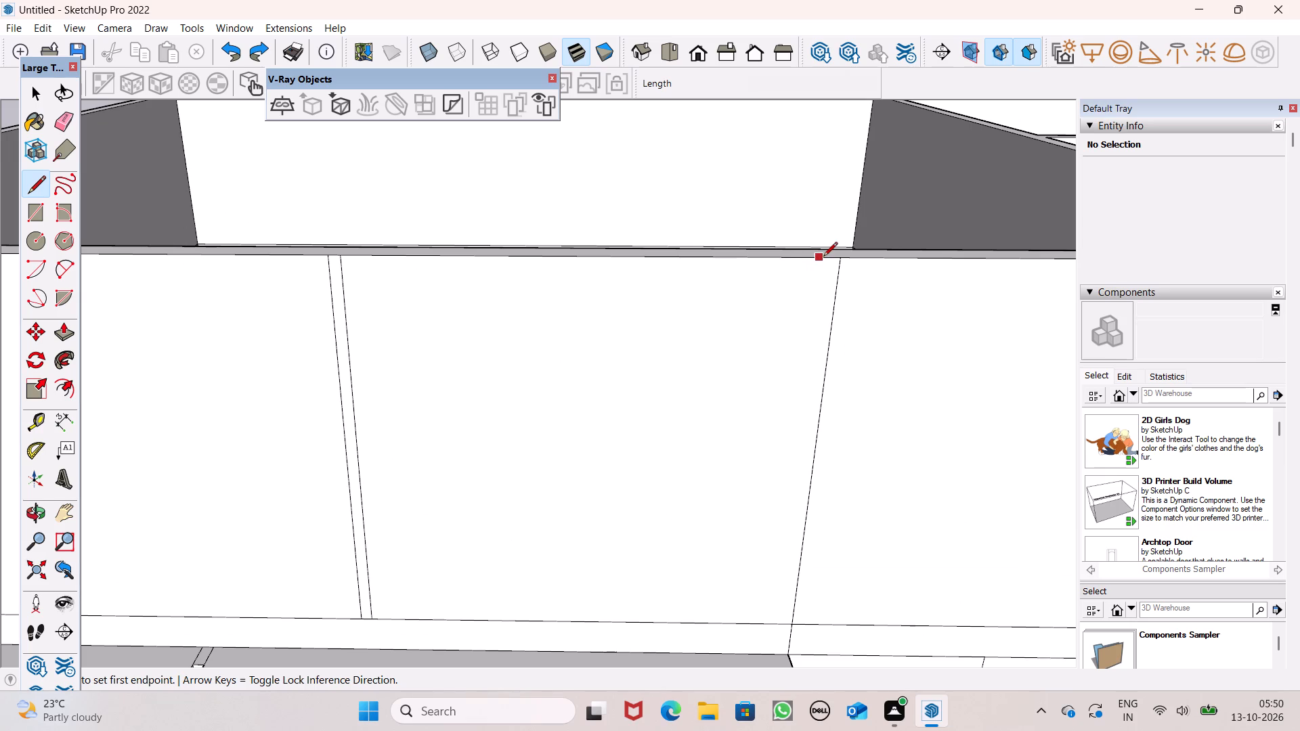
pyautogui.click(828, 257)
pyautogui.scroll(-4, 818, 382)
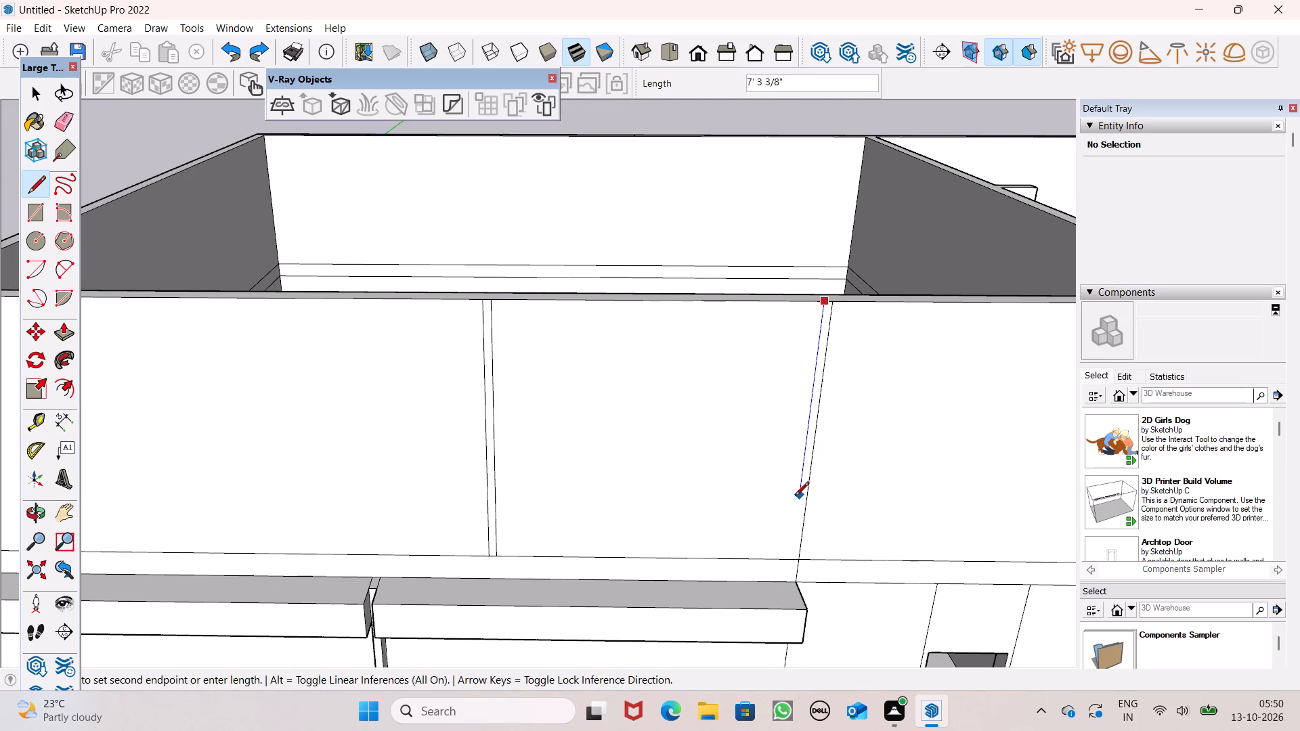
pyautogui.click(785, 554)
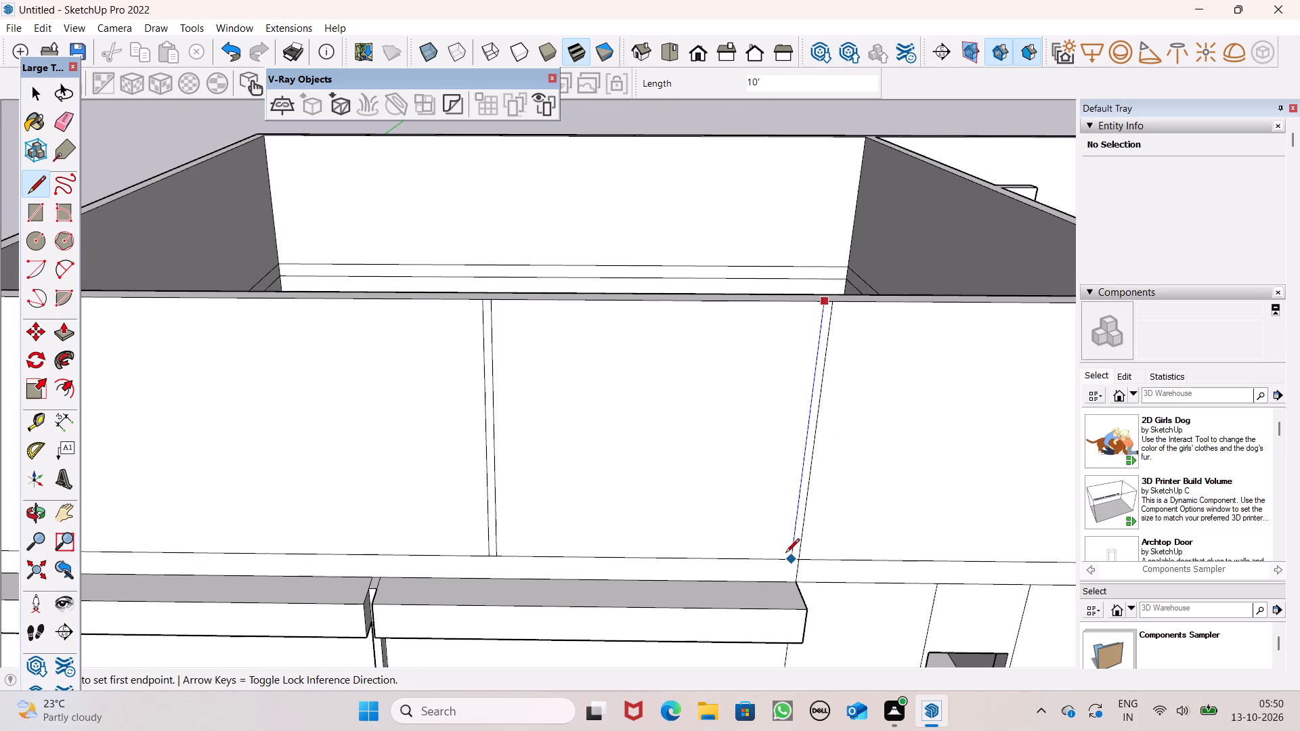
pyautogui.press('space')
# Push/Pull the large upper face between the left side wall and the first narrow strip outward 1' 8 1/16", plus a further 2' 9 3/4".
pyautogui.scroll(-8, 815, 332)
pyautogui.scroll(1, 765, 432)
pyautogui.moveTo(765, 433); pyautogui.dragTo(764, 481, button='middle')
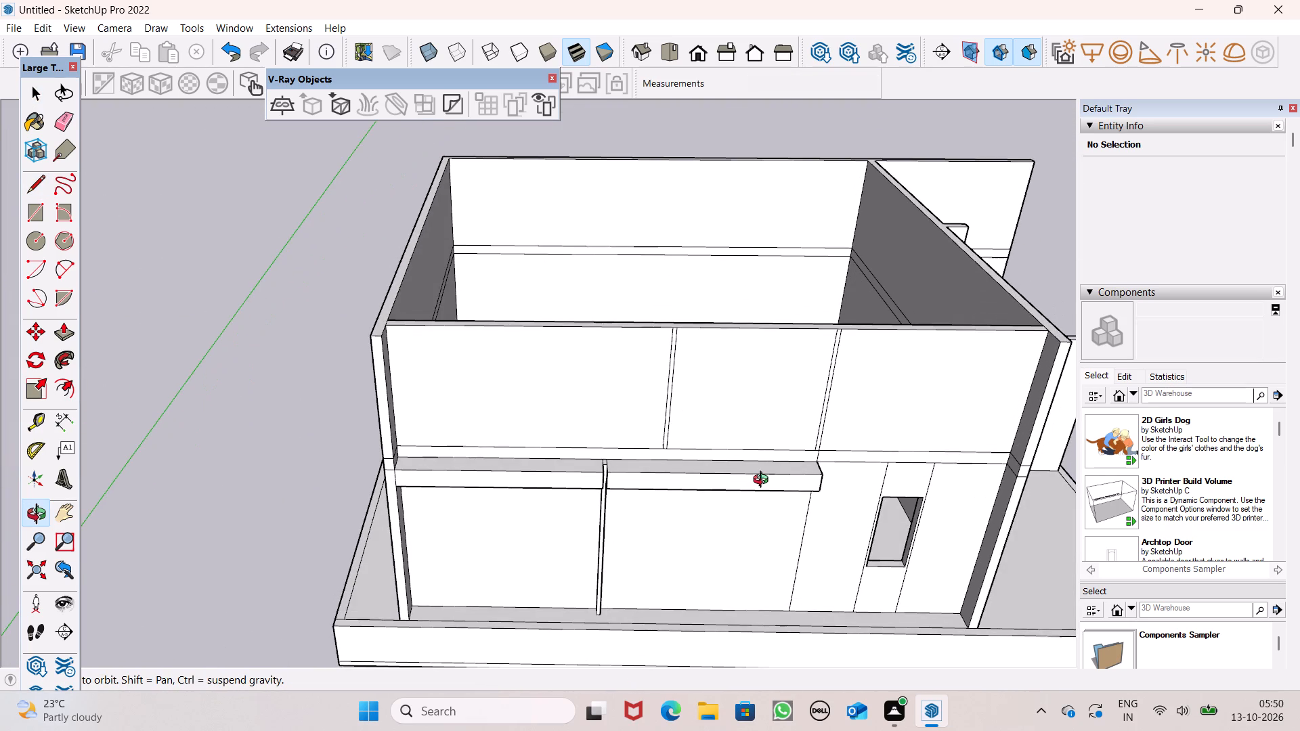
pyautogui.moveTo(764, 481); pyautogui.dragTo(775, 491, button='middle')
pyautogui.scroll(2, 700, 448)
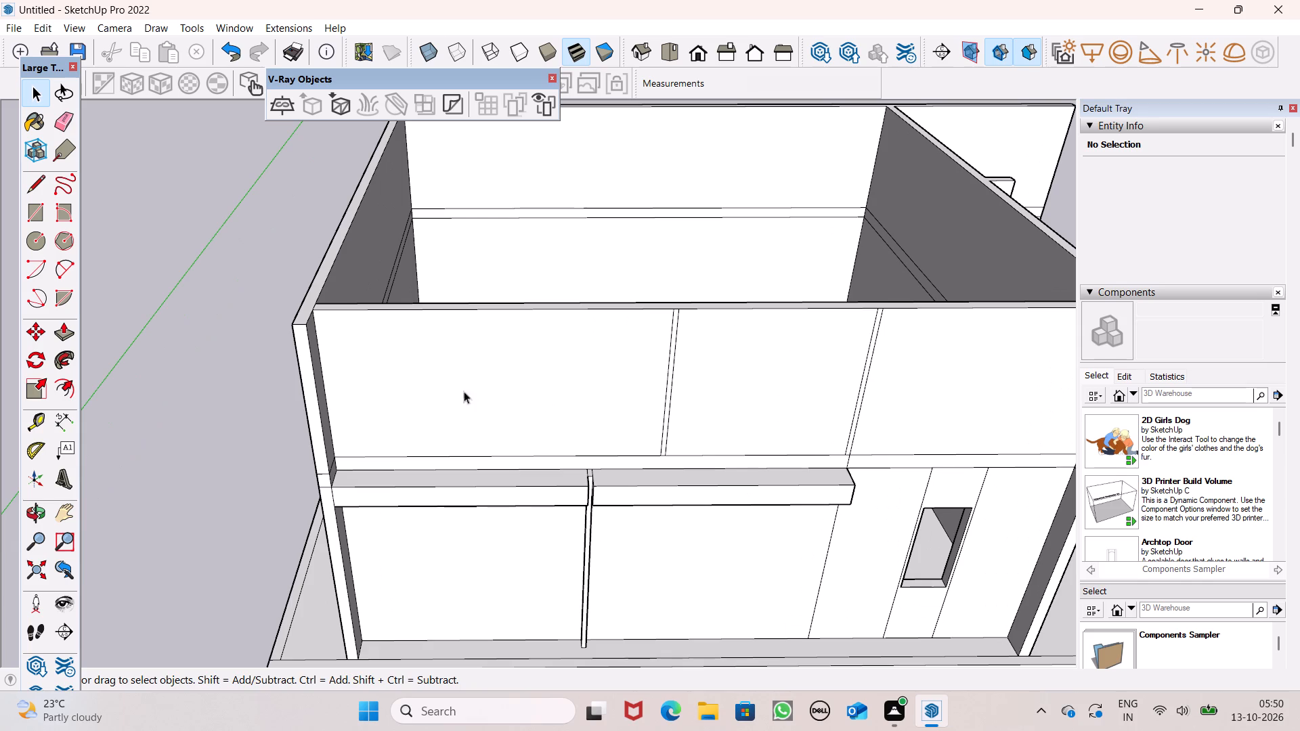
pyautogui.click(60, 330)
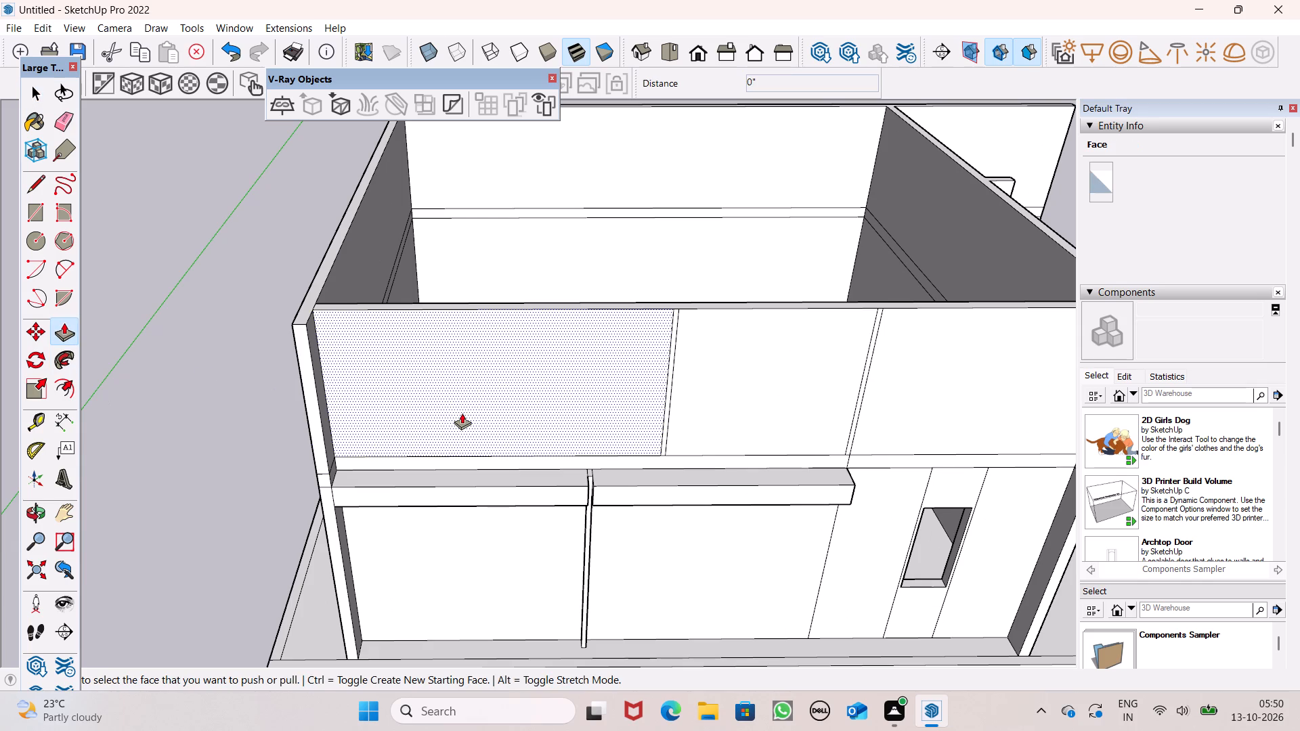
pyautogui.moveTo(462, 413); pyautogui.dragTo(462, 439)
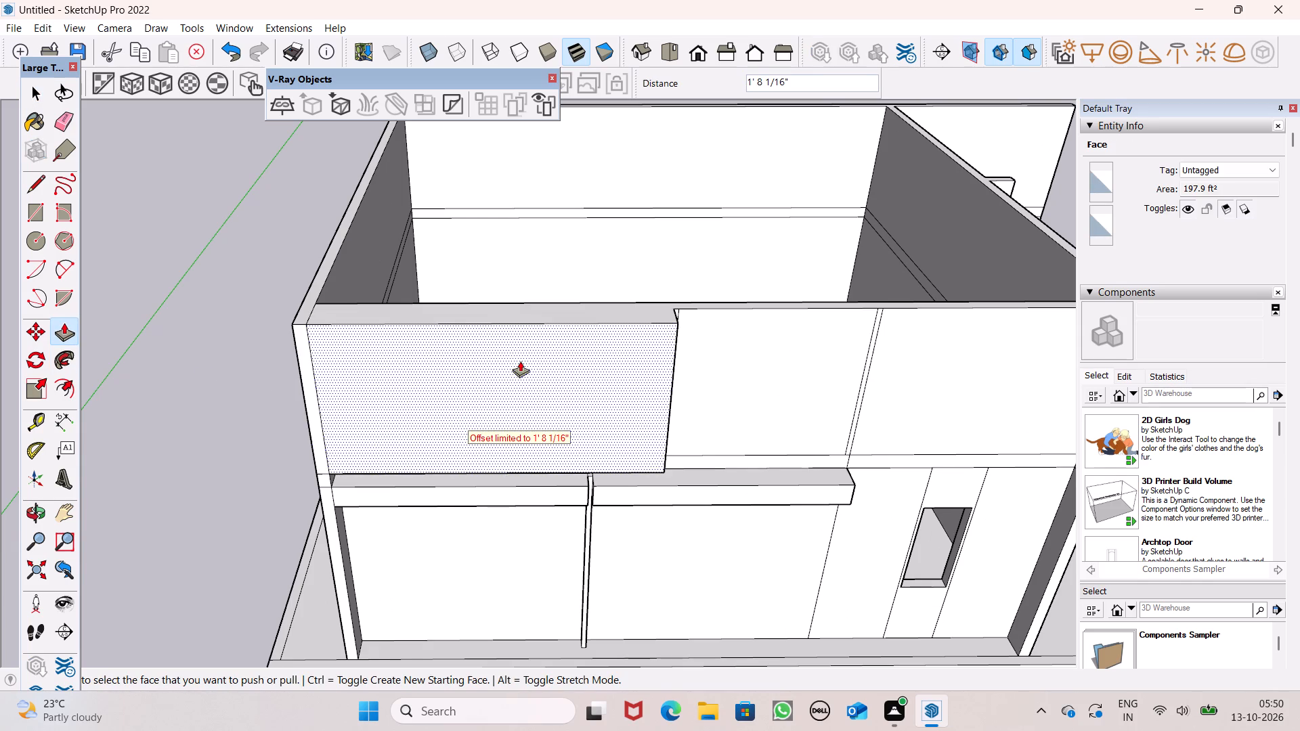
pyautogui.scroll(-5, 520, 361)
pyautogui.moveTo(460, 406); pyautogui.dragTo(460, 416)
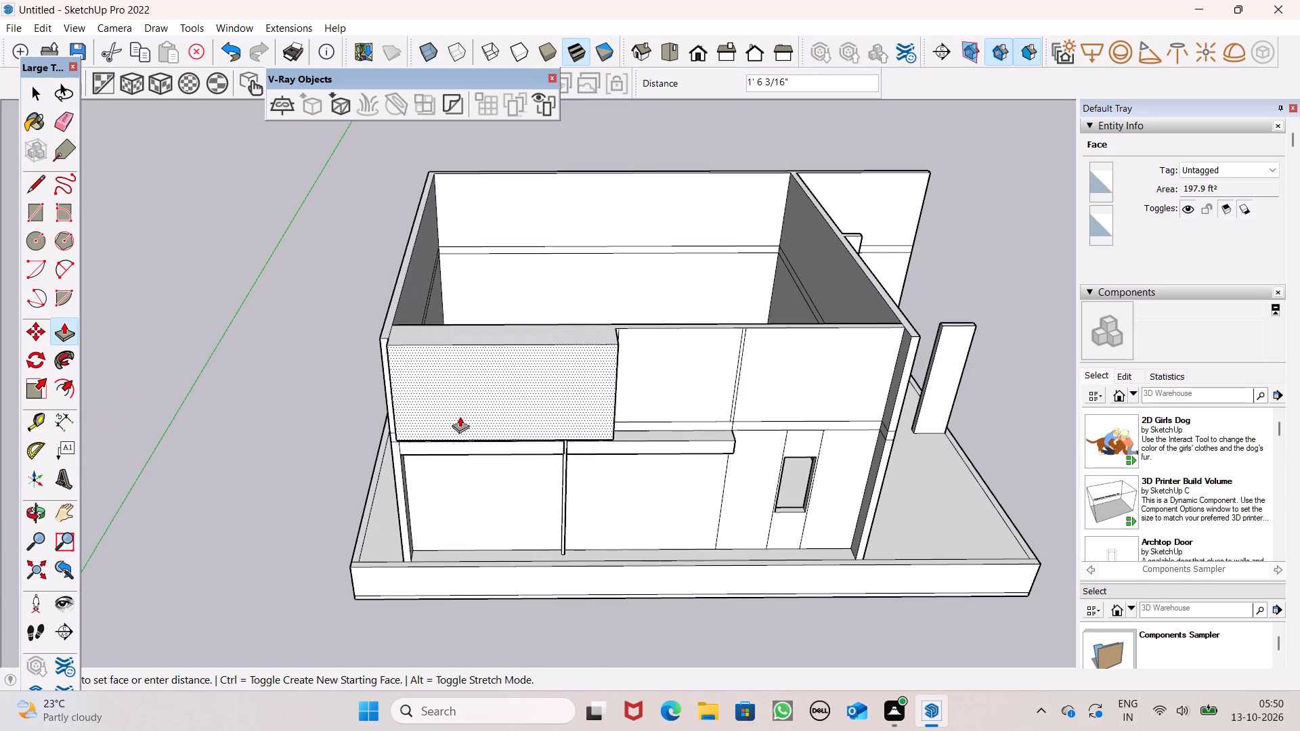
pyautogui.moveTo(460, 416); pyautogui.dragTo(458, 424)
# Push/Pull the left side wall's upper front end outward 2' 9 3/4", flush with the projecting block.
pyautogui.moveTo(450, 440); pyautogui.dragTo(494, 392, button='middle')
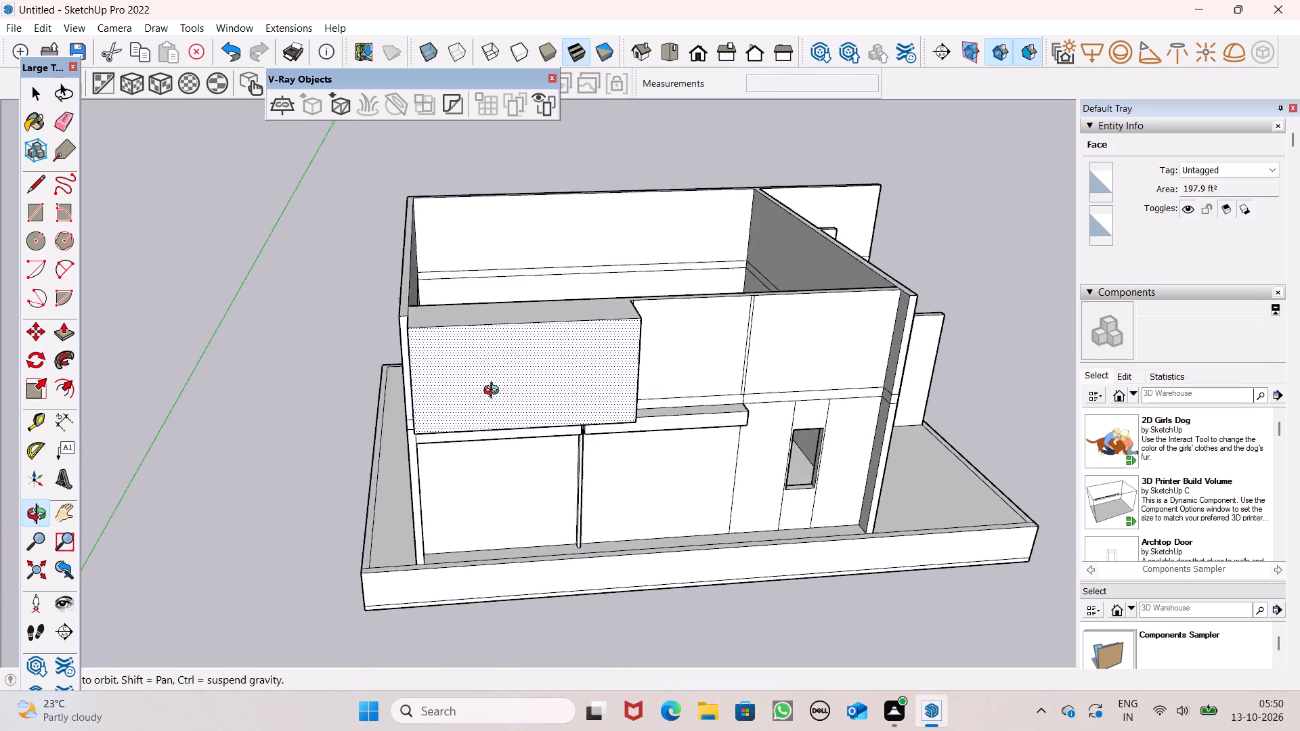
pyautogui.moveTo(494, 392); pyautogui.dragTo(551, 353, button='middle')
pyautogui.scroll(5, 478, 356)
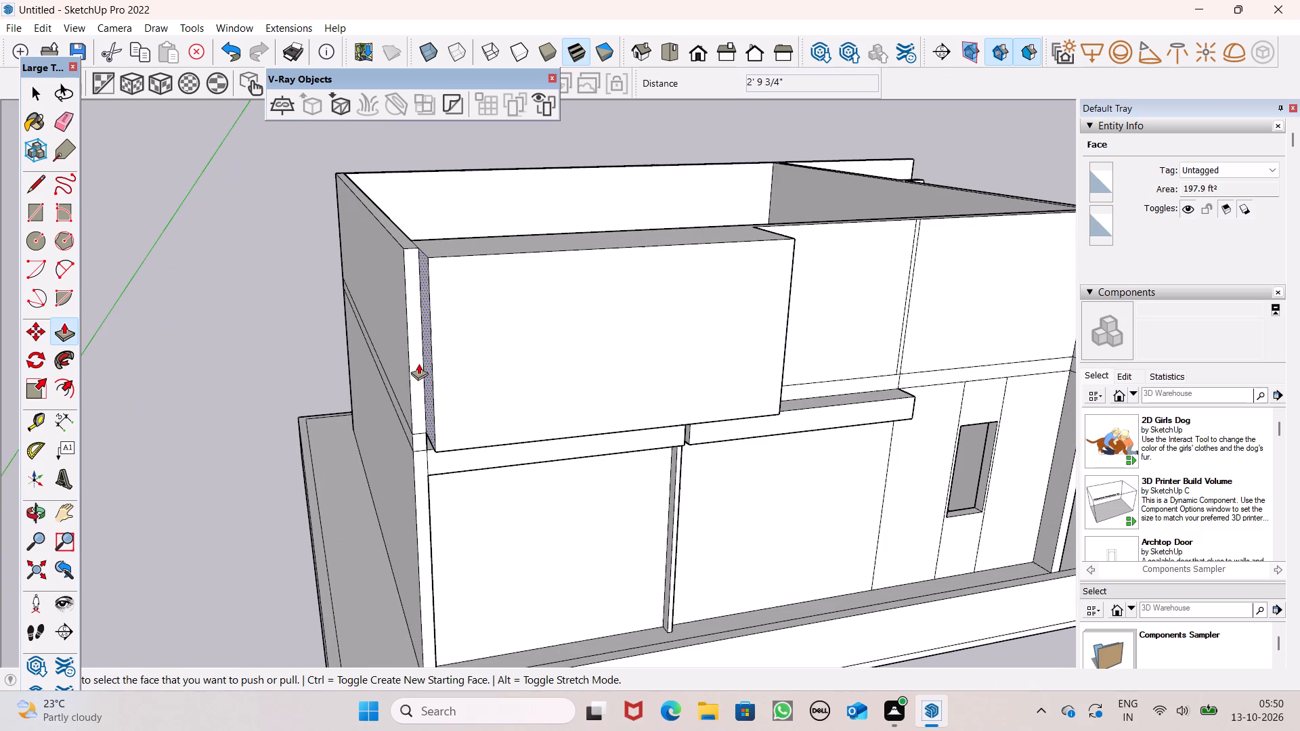
pyautogui.moveTo(418, 363); pyautogui.dragTo(455, 393)
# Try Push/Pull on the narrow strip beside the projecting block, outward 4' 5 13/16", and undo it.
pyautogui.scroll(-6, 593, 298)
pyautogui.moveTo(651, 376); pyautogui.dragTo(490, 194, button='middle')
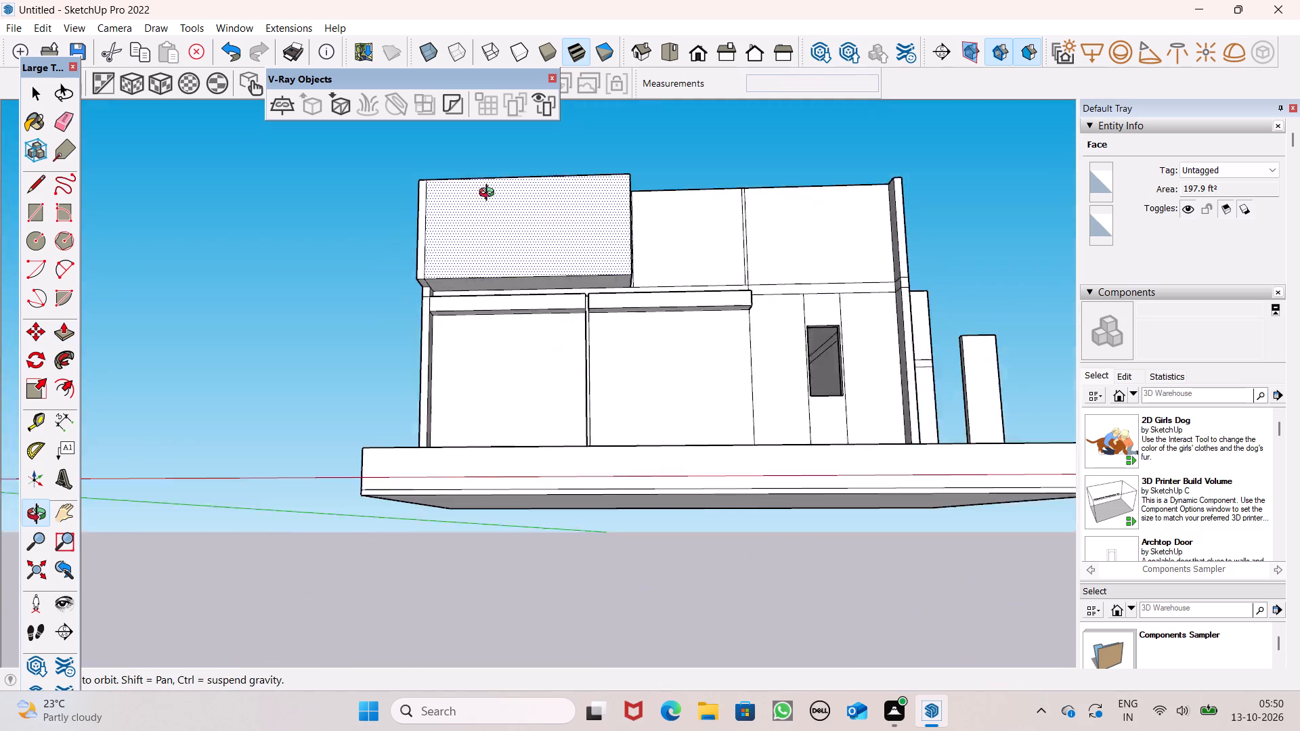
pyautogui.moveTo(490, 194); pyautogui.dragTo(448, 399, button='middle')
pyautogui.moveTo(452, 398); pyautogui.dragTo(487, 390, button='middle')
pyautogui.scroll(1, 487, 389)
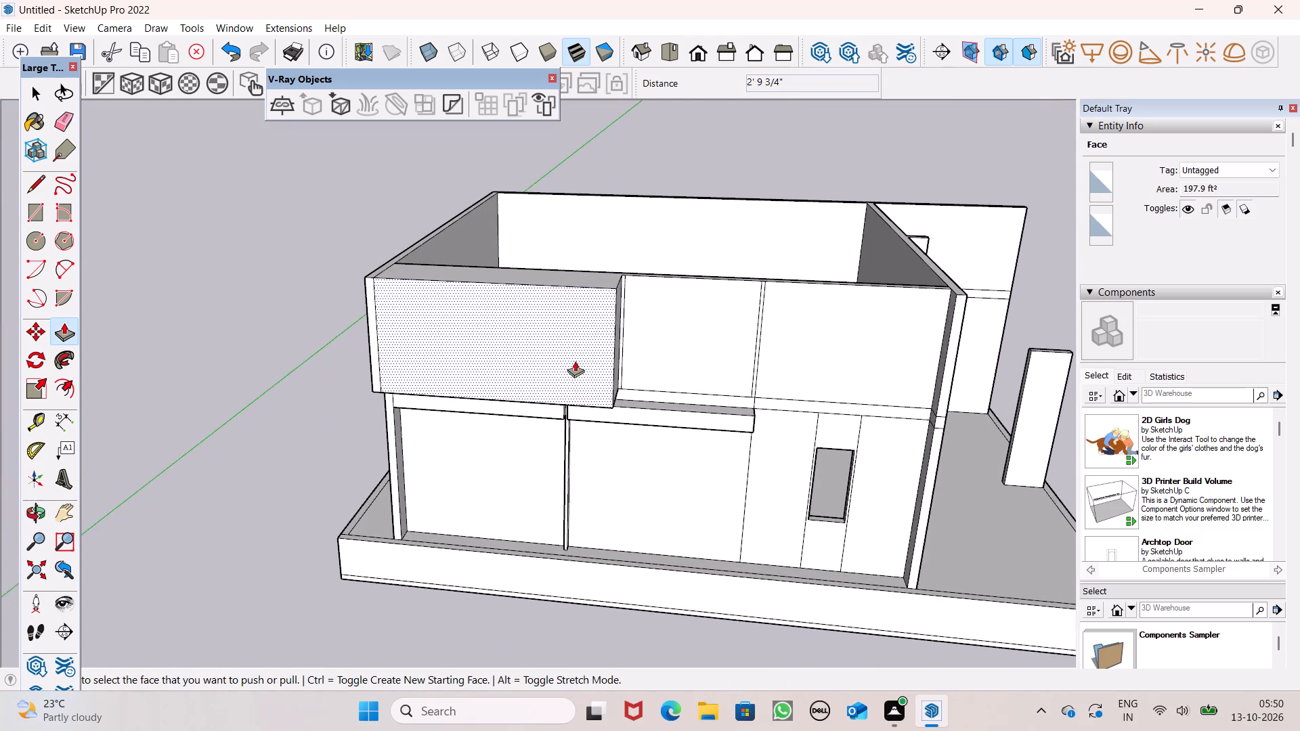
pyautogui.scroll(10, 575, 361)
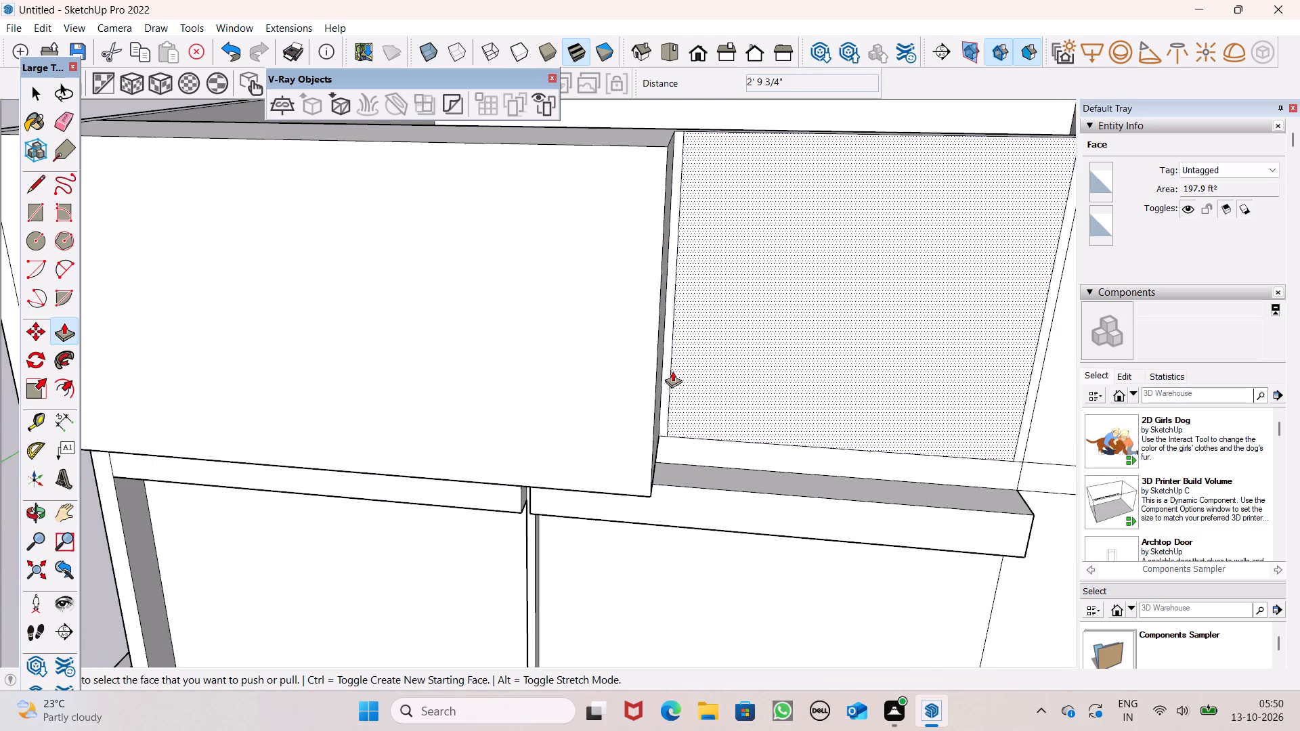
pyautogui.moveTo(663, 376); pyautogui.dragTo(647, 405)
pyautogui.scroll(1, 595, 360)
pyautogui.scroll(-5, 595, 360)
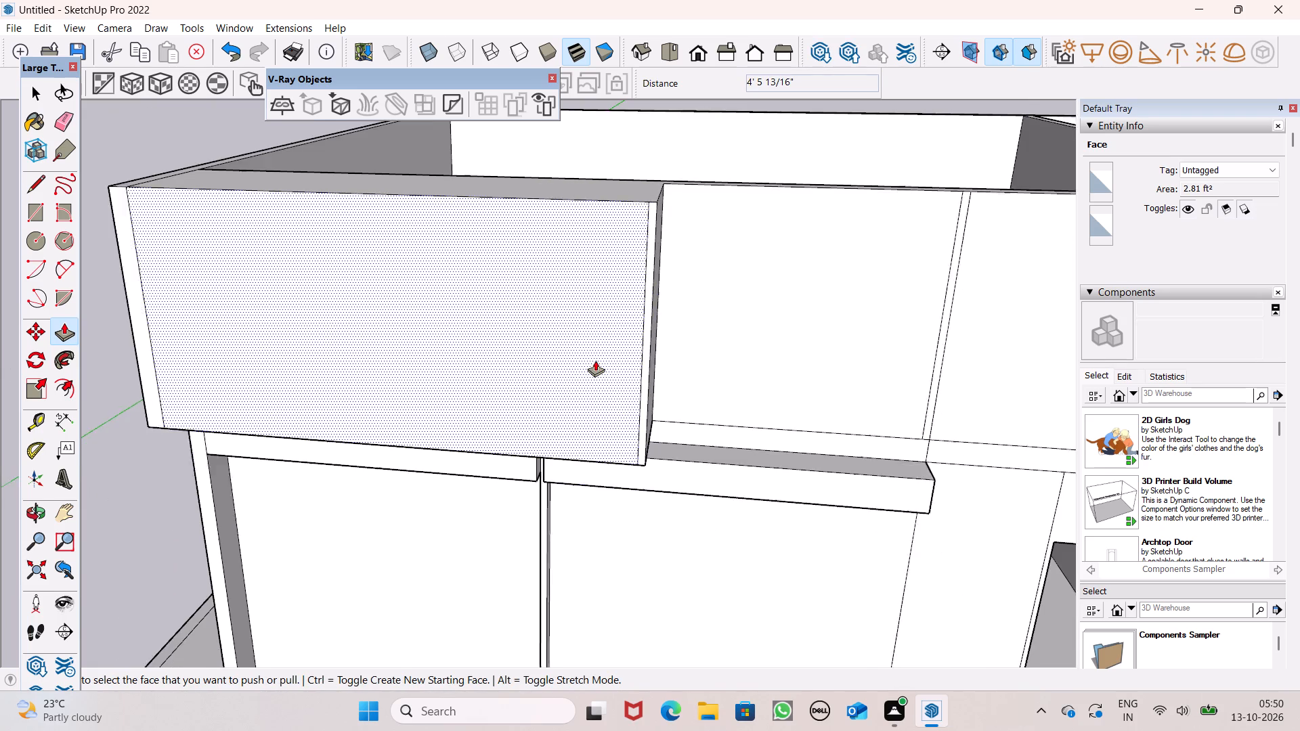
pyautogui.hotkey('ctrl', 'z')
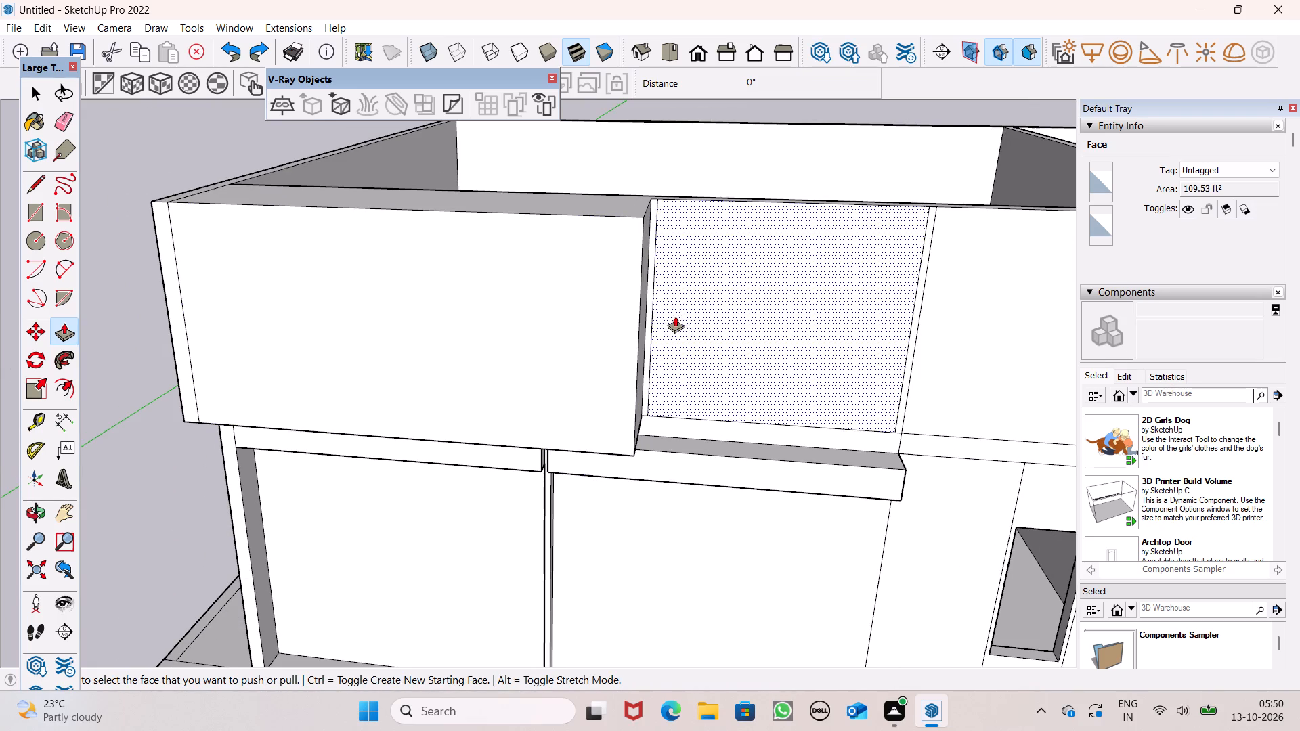
# Push/Pull the narrow strip beside the projecting block outward, flush with the block's front face.
pyautogui.moveTo(651, 320); pyautogui.dragTo(651, 326)
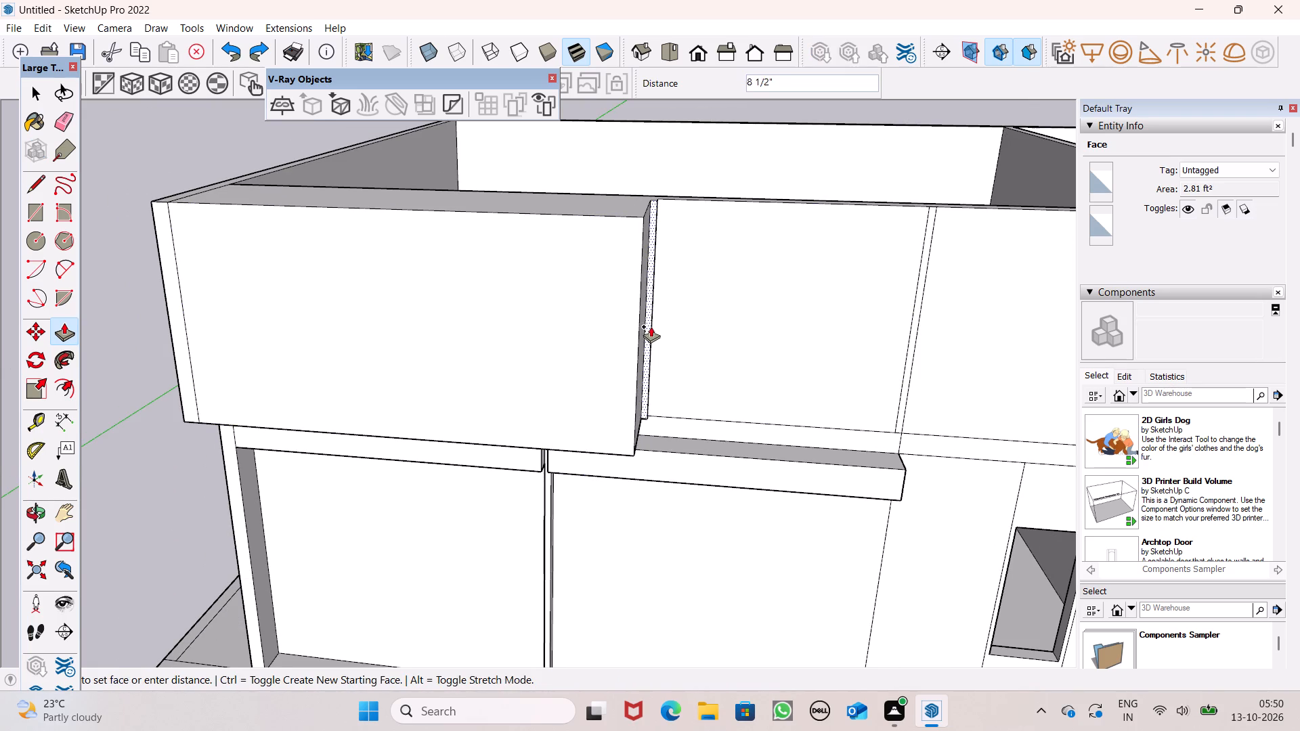
pyautogui.moveTo(651, 326); pyautogui.dragTo(625, 356)
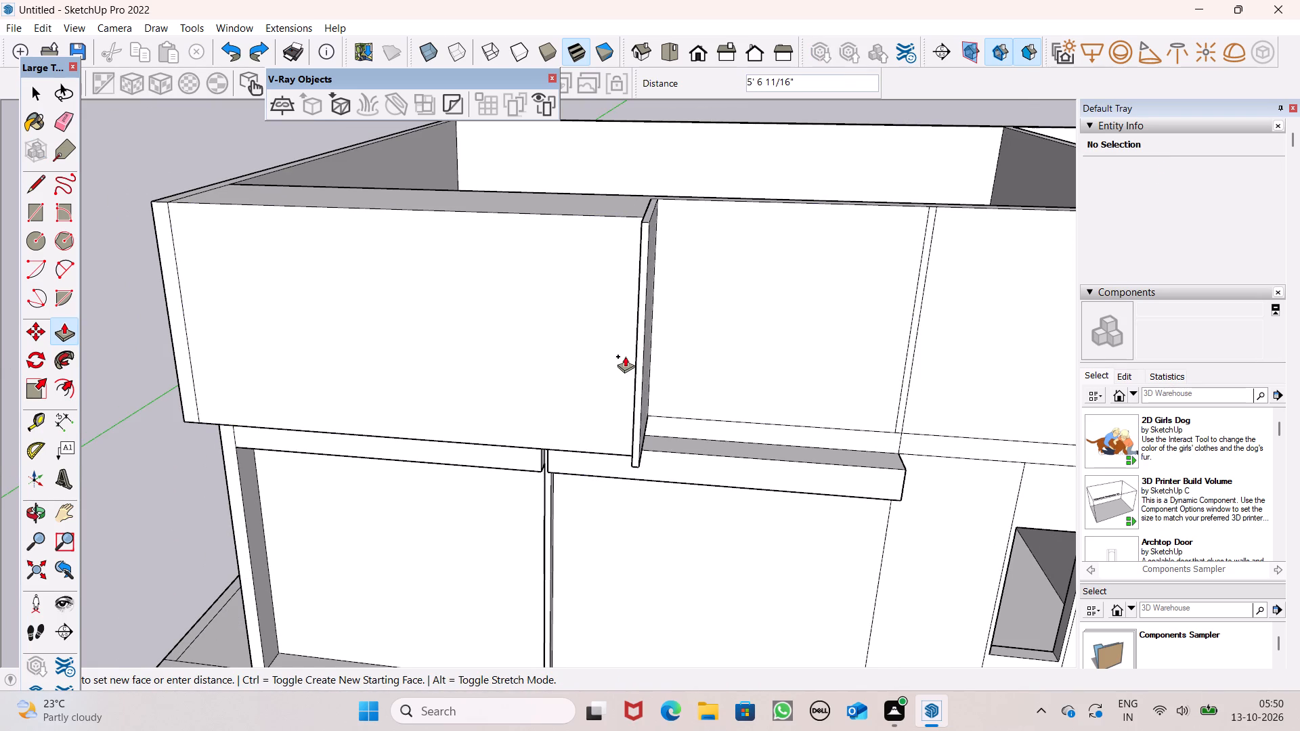
pyautogui.moveTo(625, 356); pyautogui.dragTo(607, 222)
pyautogui.scroll(-4, 589, 248)
pyautogui.moveTo(637, 267); pyautogui.dragTo(647, 407, button='middle')
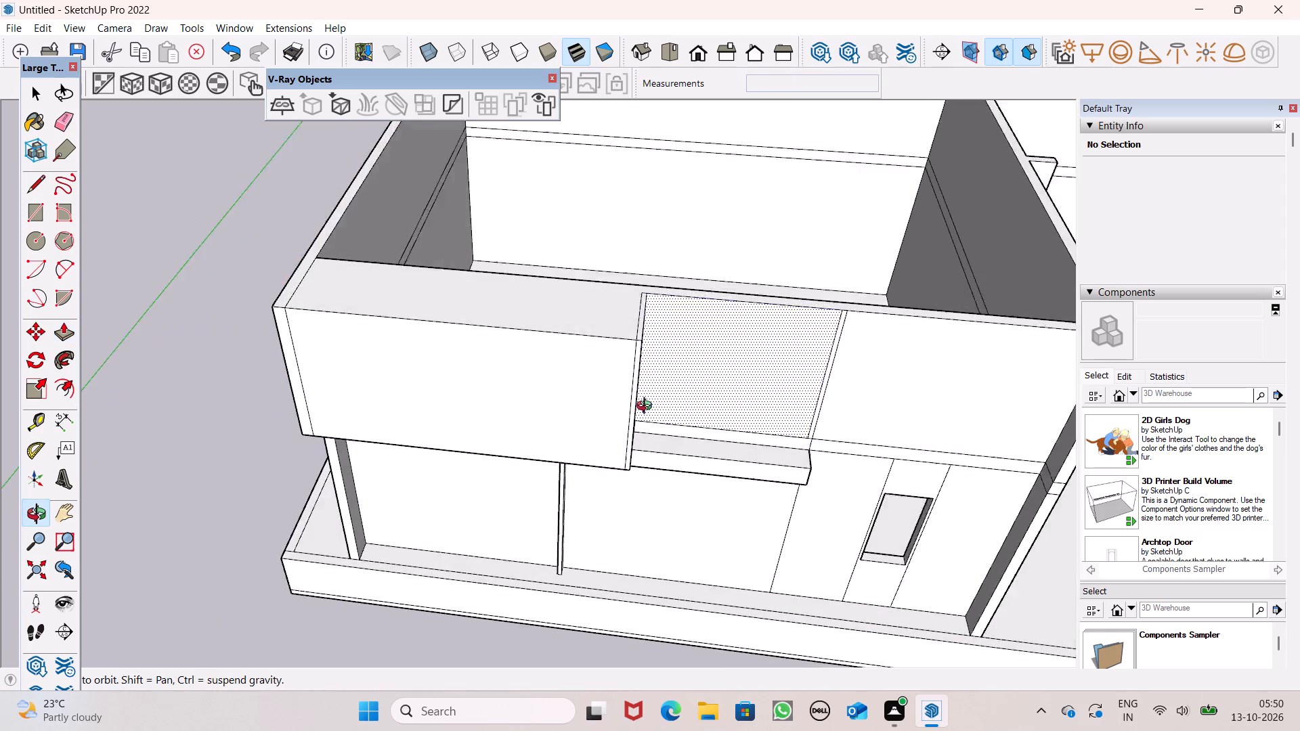
# Push/Pull the second narrow strip, across the recess from the projecting block, outward about 2' 2 15/16".
pyautogui.moveTo(647, 407); pyautogui.dragTo(649, 422, button='middle')
pyautogui.scroll(3, 678, 316)
pyautogui.scroll(-4, 678, 303)
pyautogui.moveTo(689, 366); pyautogui.dragTo(739, 324, button='middle')
pyautogui.scroll(6, 656, 275)
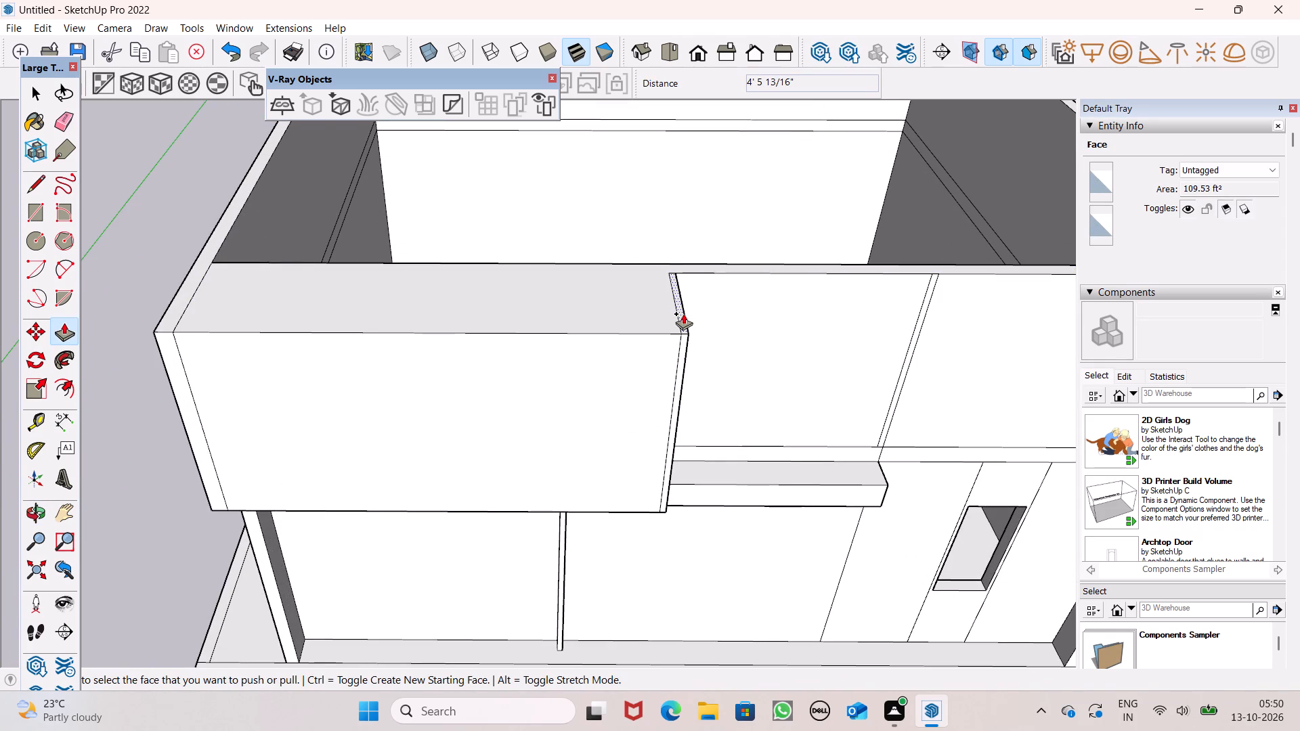
pyautogui.scroll(-7, 657, 273)
pyautogui.moveTo(724, 311); pyautogui.dragTo(674, 173, button='middle')
pyautogui.scroll(1, 674, 173)
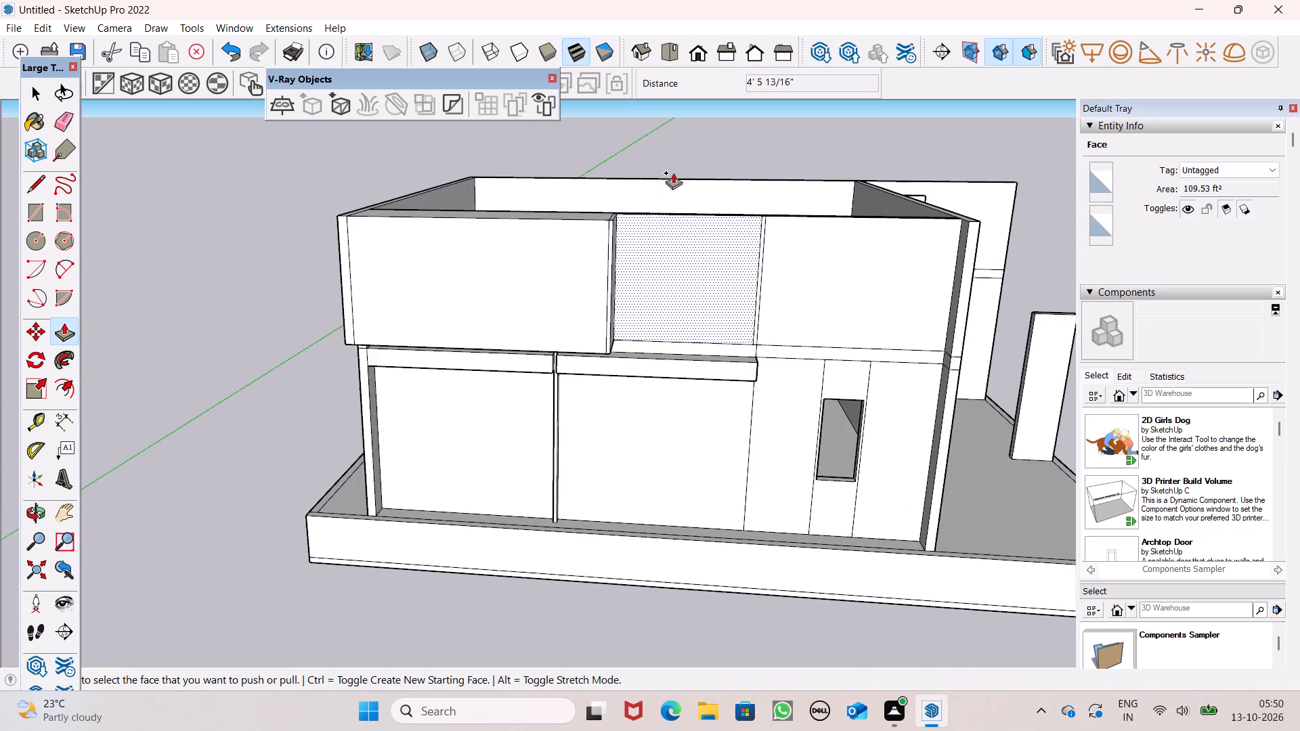
pyautogui.scroll(7, 706, 271)
pyautogui.moveTo(797, 358); pyautogui.dragTo(615, 426)
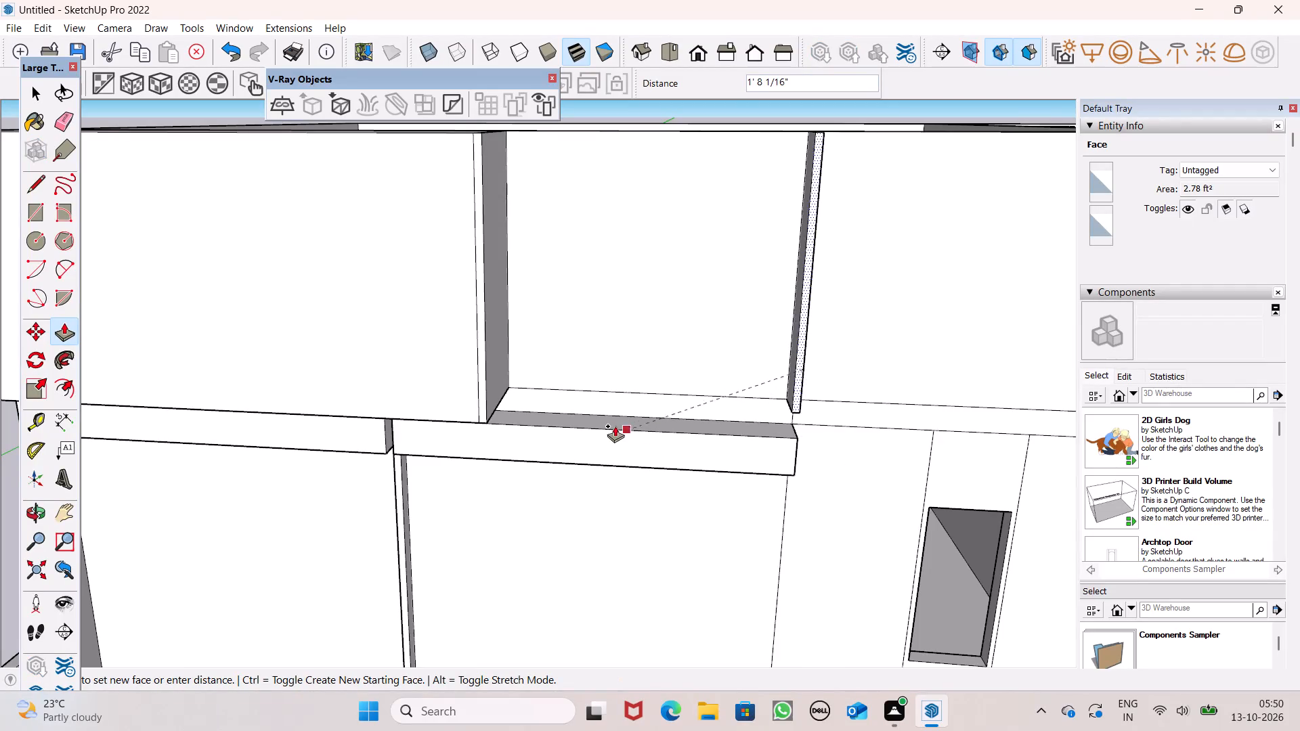
pyautogui.moveTo(615, 426); pyautogui.dragTo(493, 409)
# Push/Pull the front face of the floor band below the upper block and recess outward 4' 5 13/16", flush with the block.
pyautogui.scroll(-5, 747, 362)
pyautogui.moveTo(762, 395); pyautogui.dragTo(737, 593, button='middle')
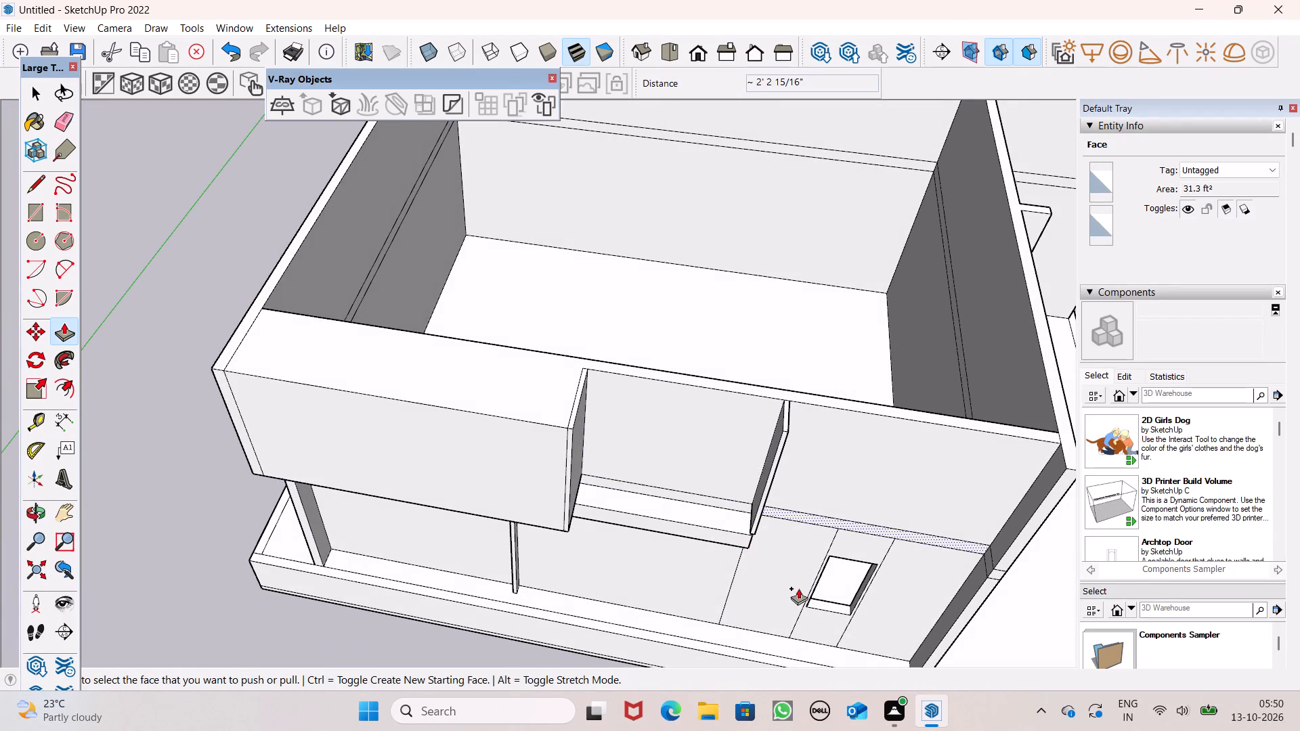
pyautogui.scroll(1, 798, 588)
pyautogui.moveTo(796, 589); pyautogui.dragTo(824, 403, button='middle')
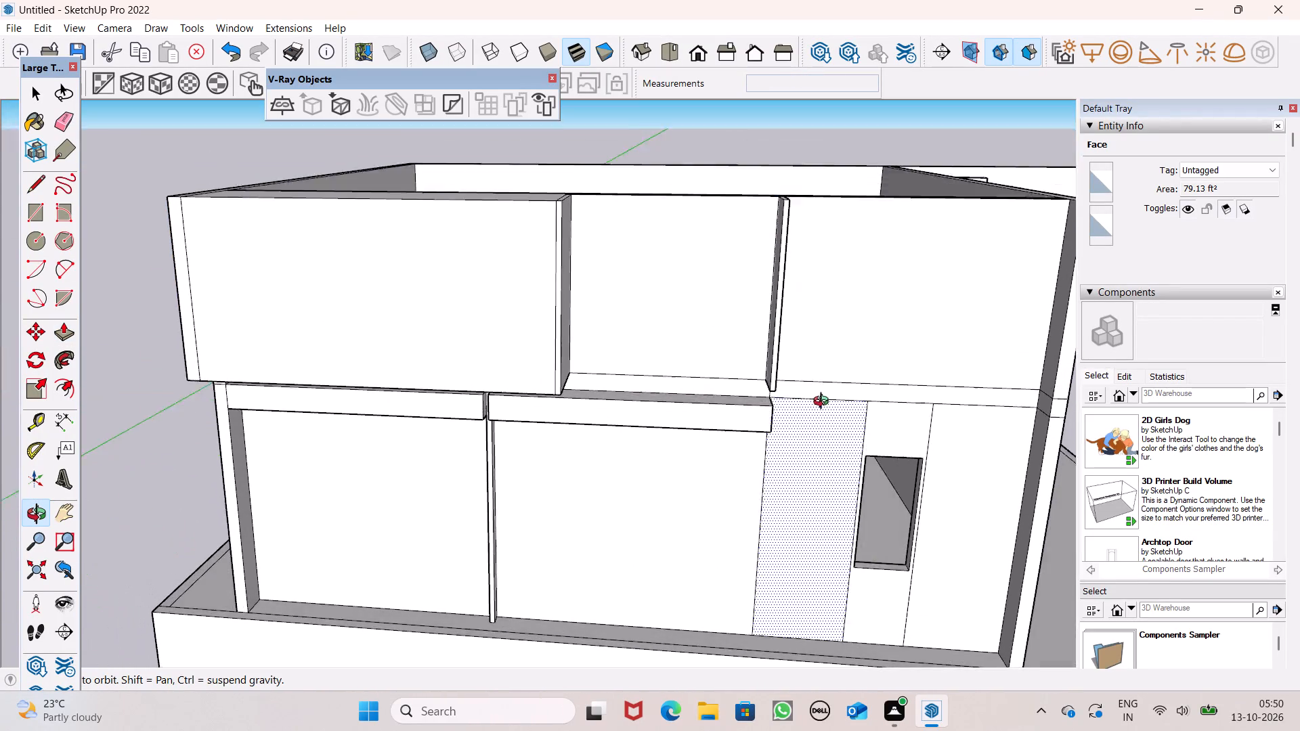
pyautogui.moveTo(824, 403); pyautogui.dragTo(836, 435, button='middle')
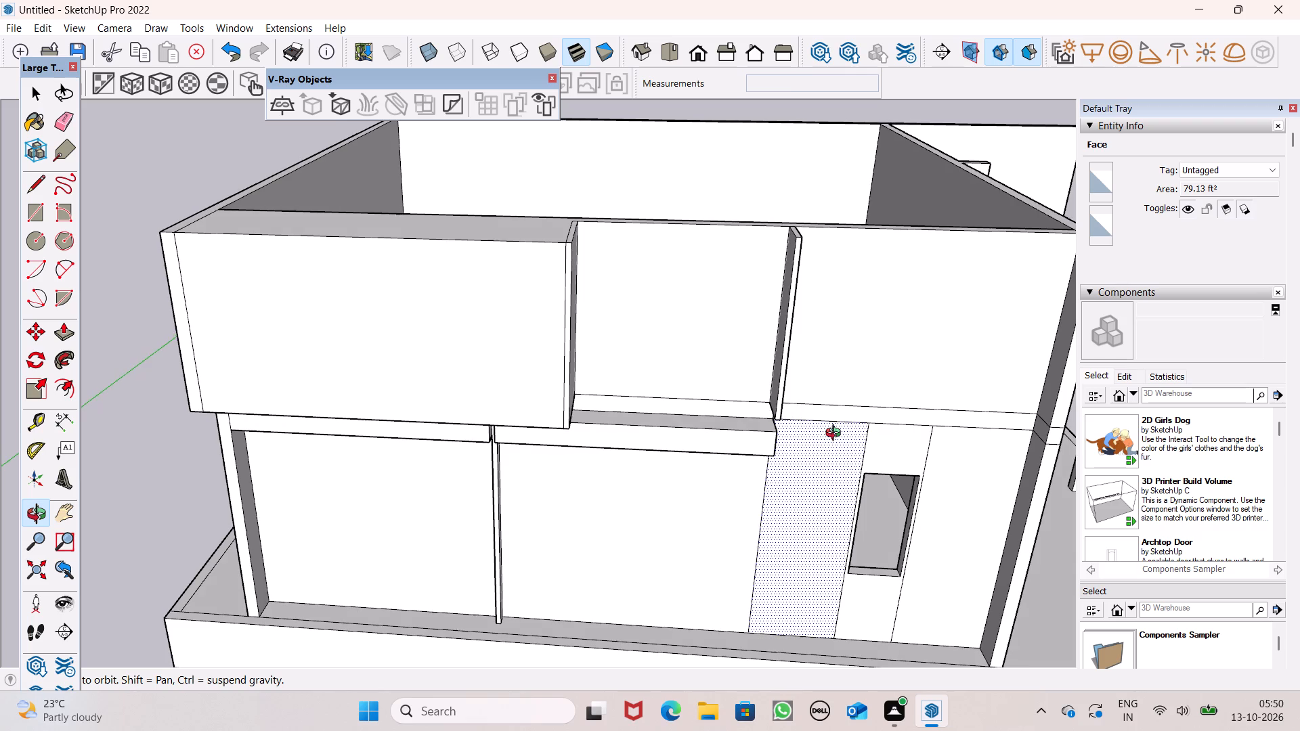
pyautogui.moveTo(836, 435); pyautogui.dragTo(835, 427, button='middle')
pyautogui.scroll(2, 787, 416)
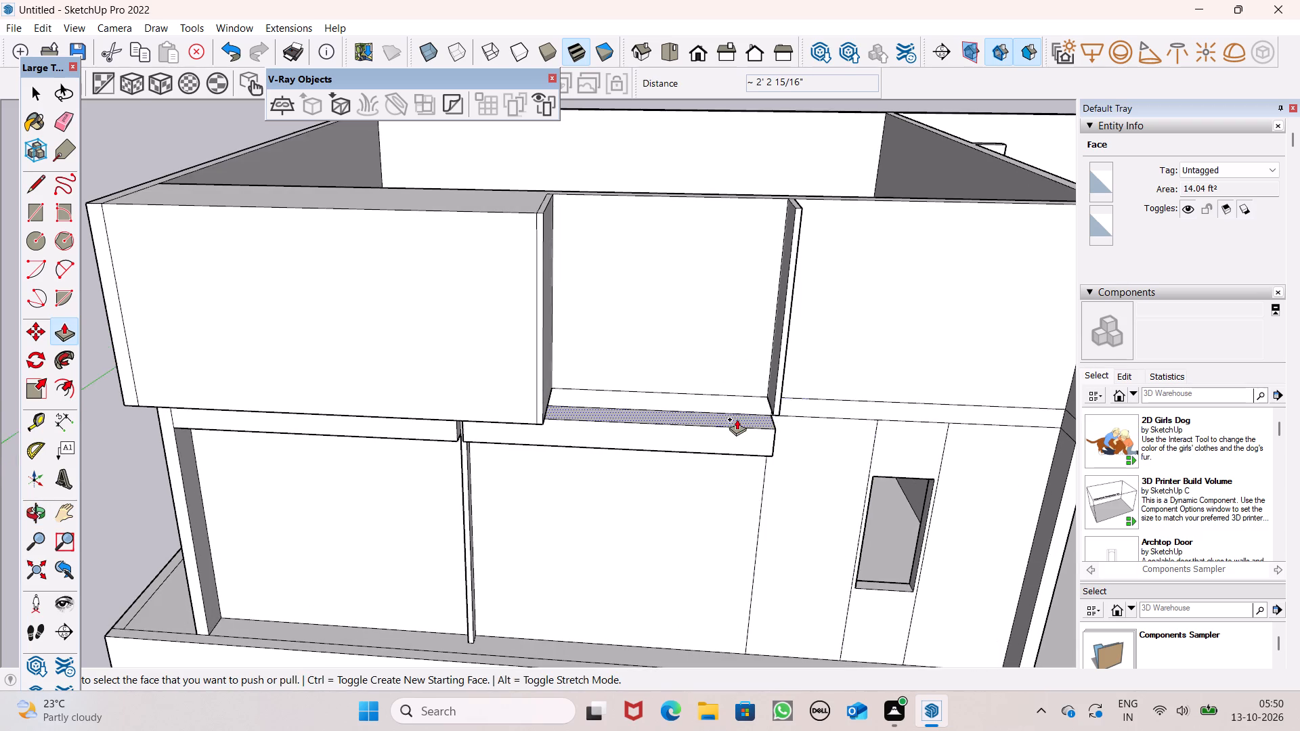
pyautogui.scroll(2, 737, 419)
pyautogui.moveTo(612, 394); pyautogui.dragTo(508, 421)
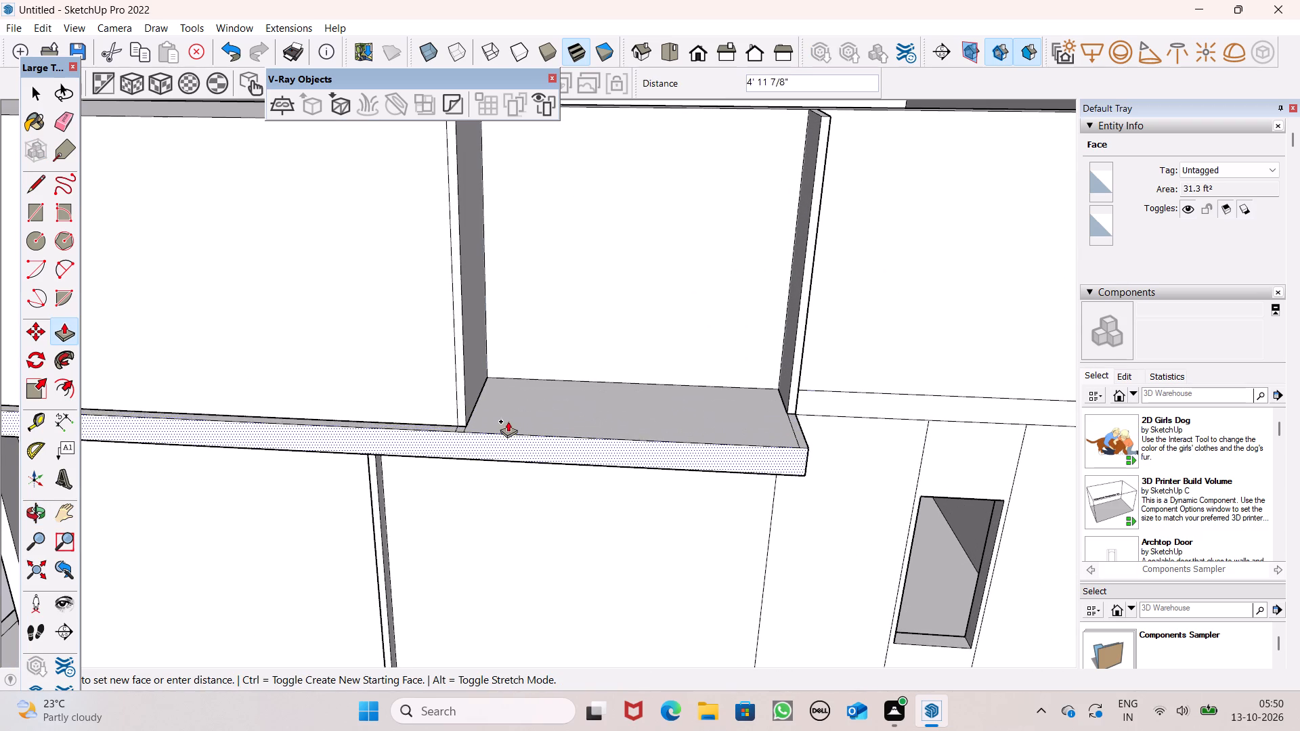
pyautogui.moveTo(508, 421); pyautogui.dragTo(467, 414)
# Erase the vertical edge dividing the left side wall's front end from the projecting block's front face.
pyautogui.scroll(-3, 628, 301)
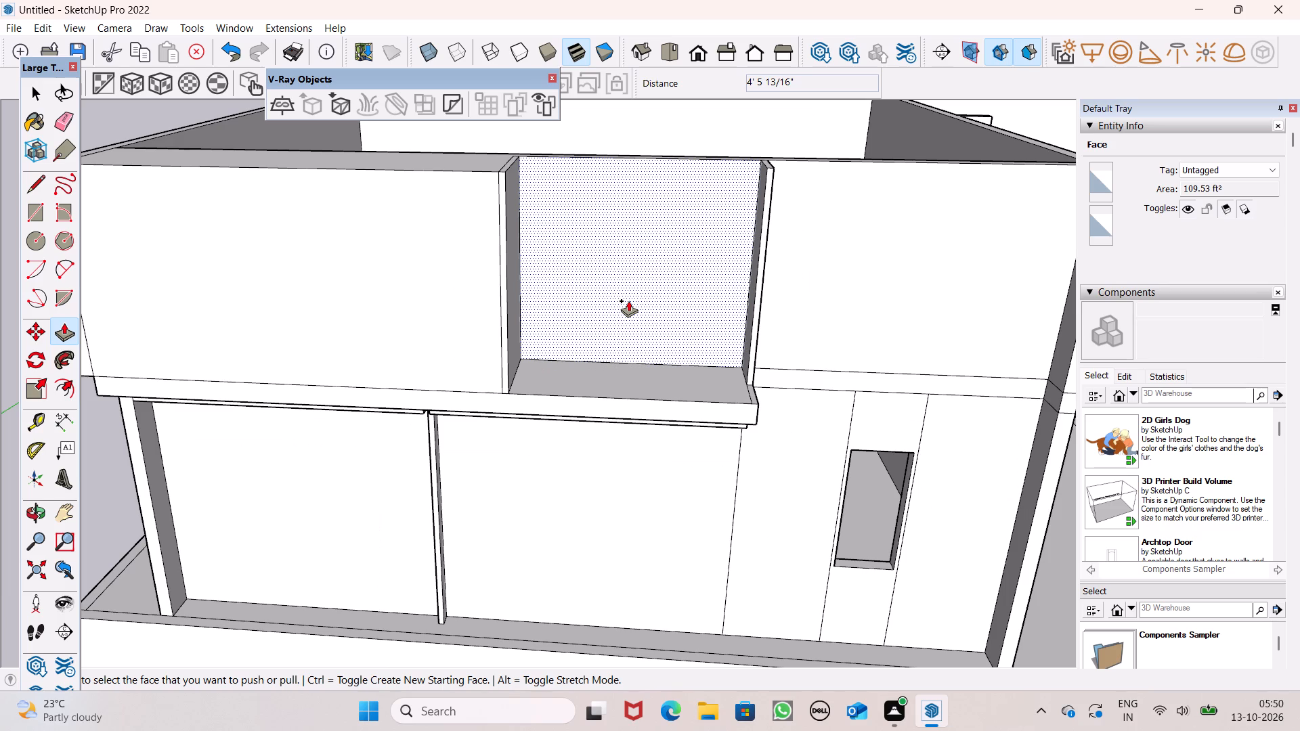
pyautogui.scroll(-5, 674, 288)
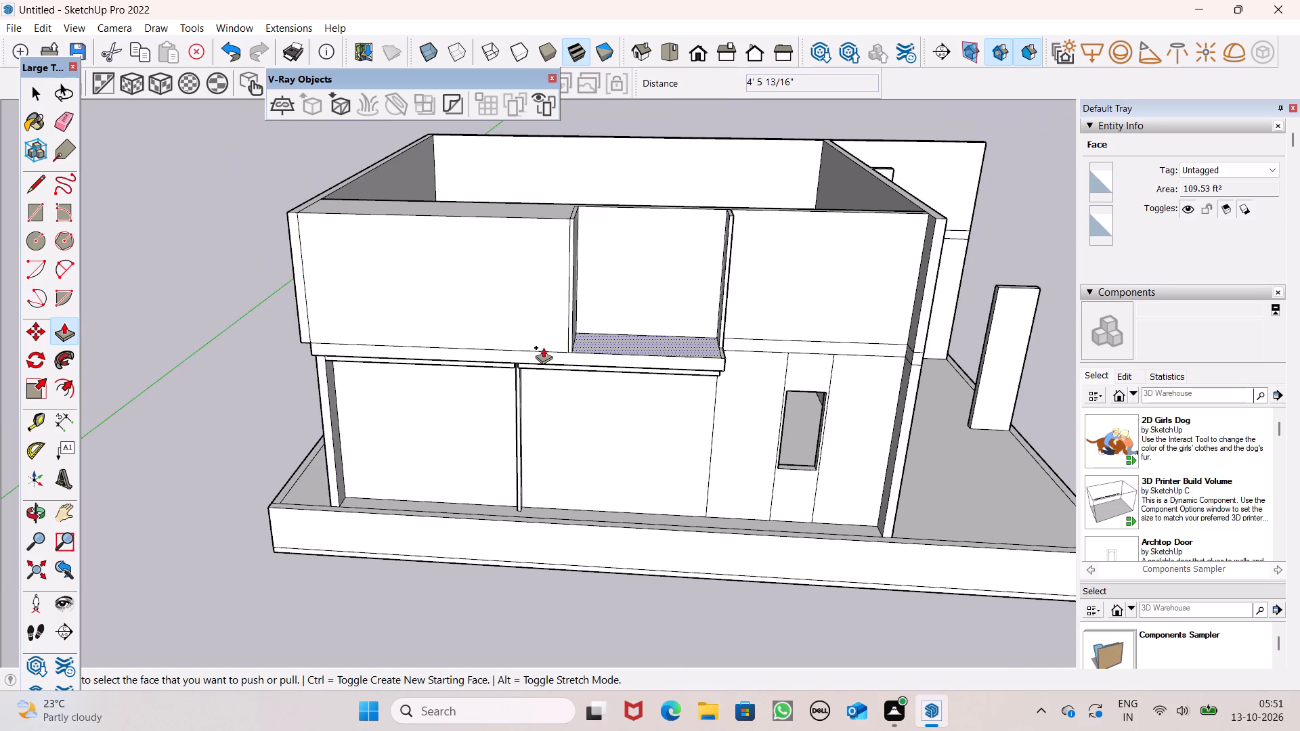
pyautogui.scroll(1, 389, 349)
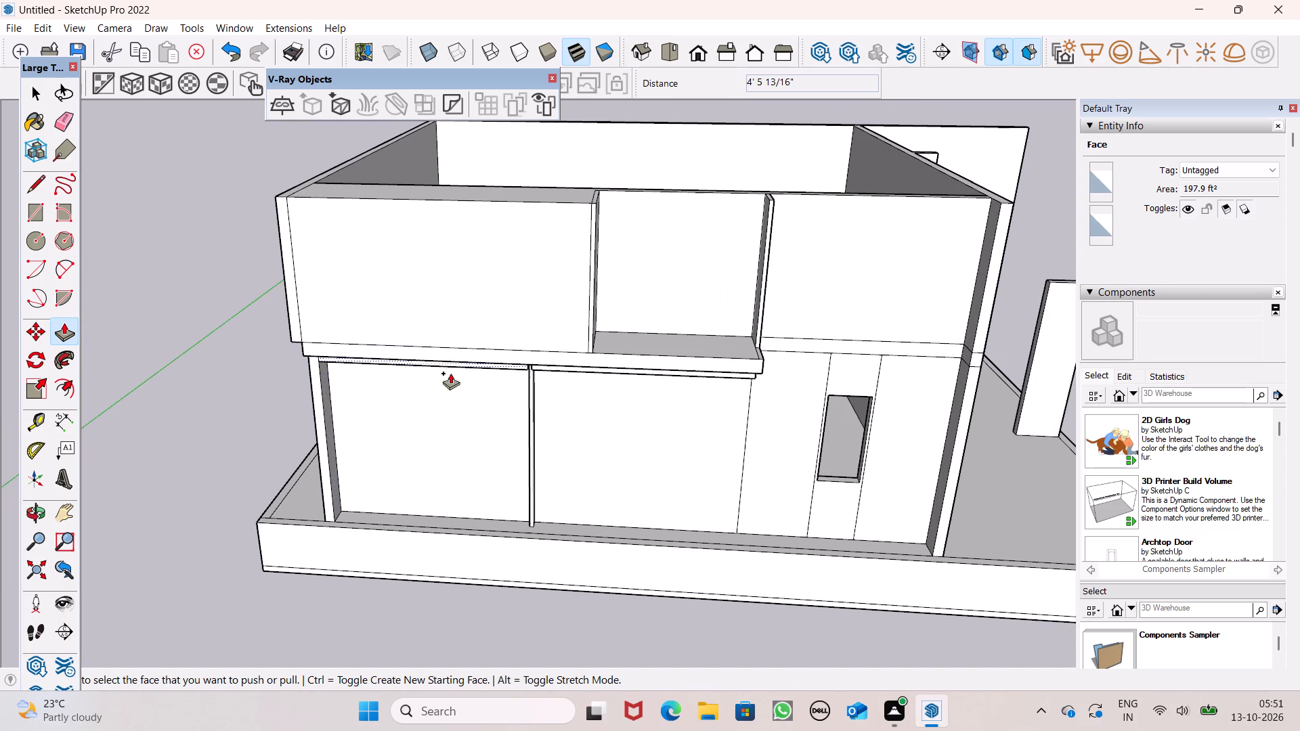
pyautogui.moveTo(617, 382); pyautogui.dragTo(617, 370, button='middle')
pyautogui.scroll(1, 609, 359)
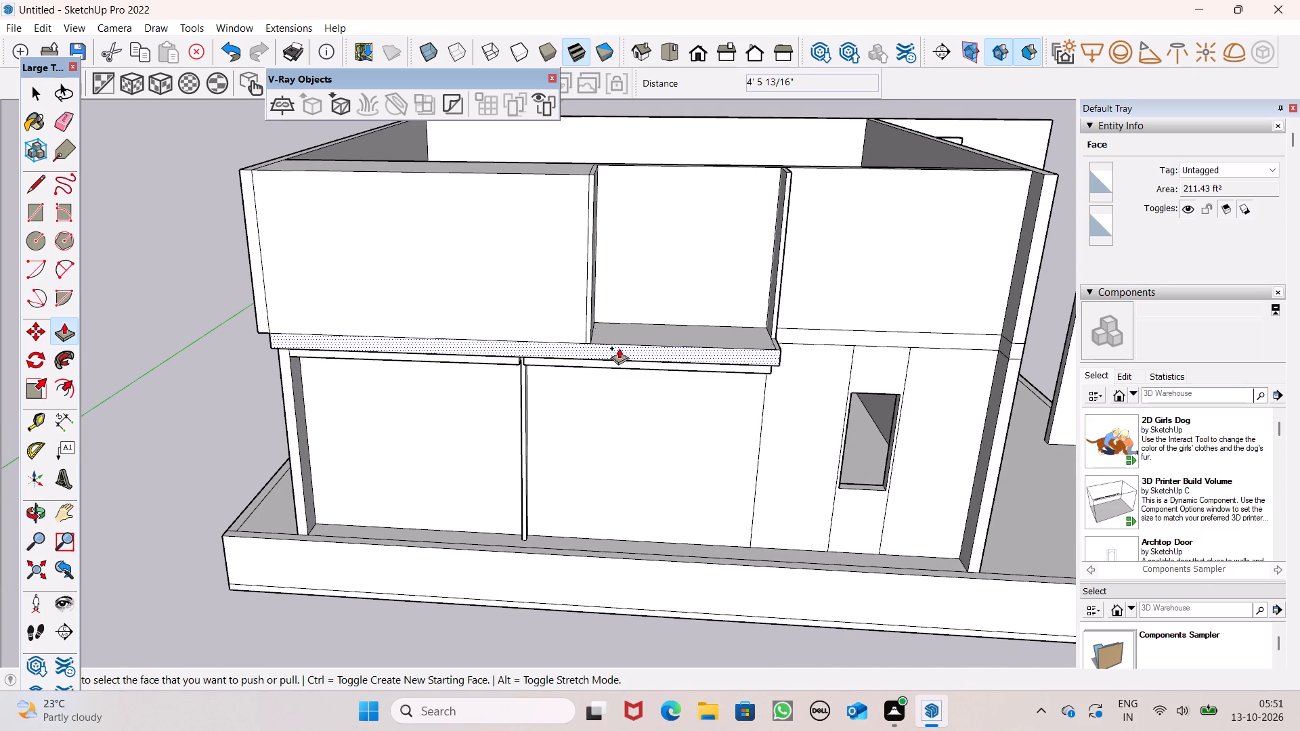
pyautogui.scroll(3, 670, 293)
pyautogui.scroll(-1, 607, 280)
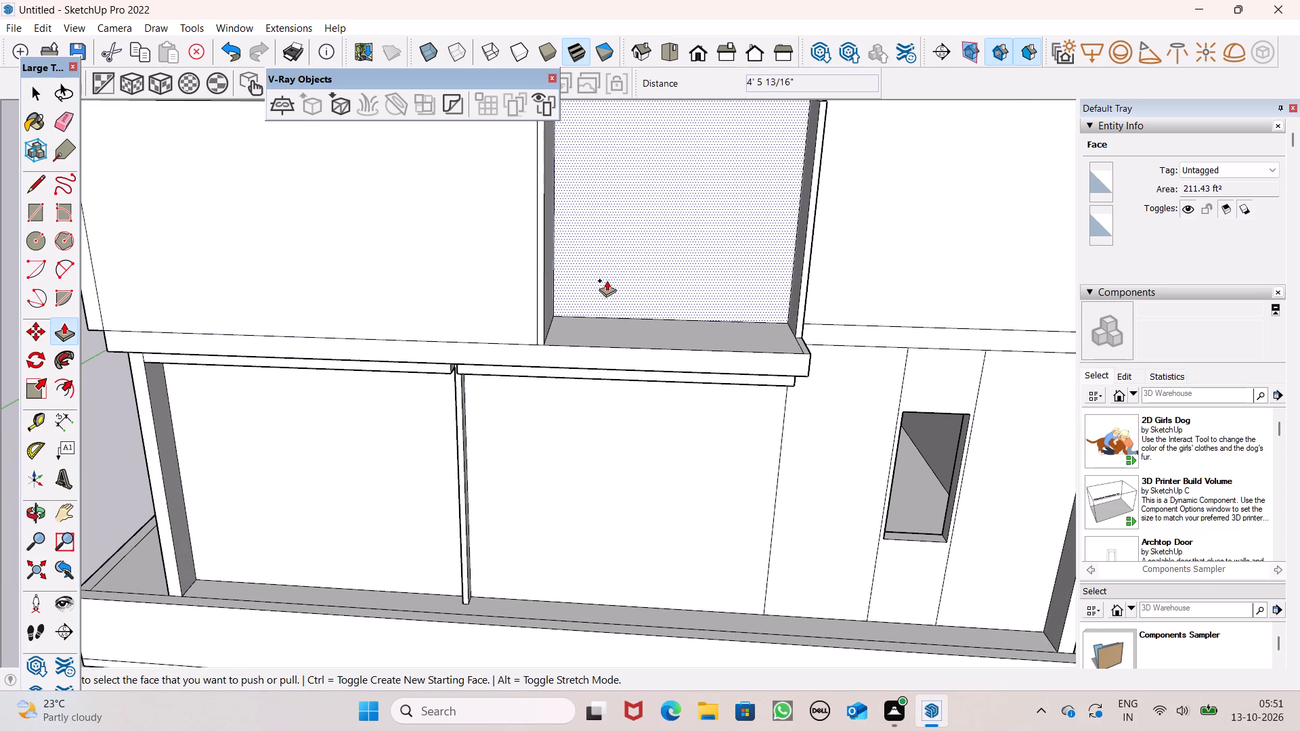
pyautogui.scroll(-3, 607, 283)
pyautogui.moveTo(628, 305); pyautogui.dragTo(634, 322, button='middle')
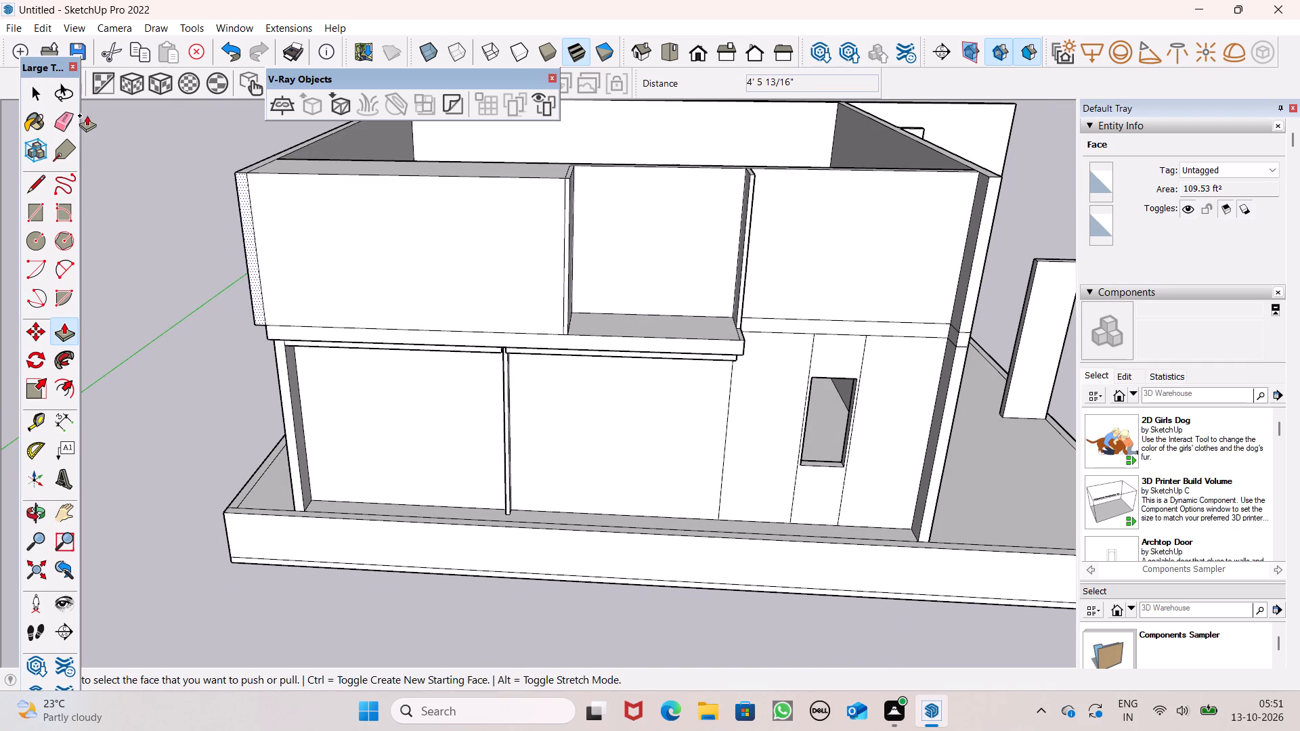
pyautogui.click(68, 116)
pyautogui.scroll(5, 232, 239)
pyautogui.moveTo(274, 305); pyautogui.dragTo(274, 305)
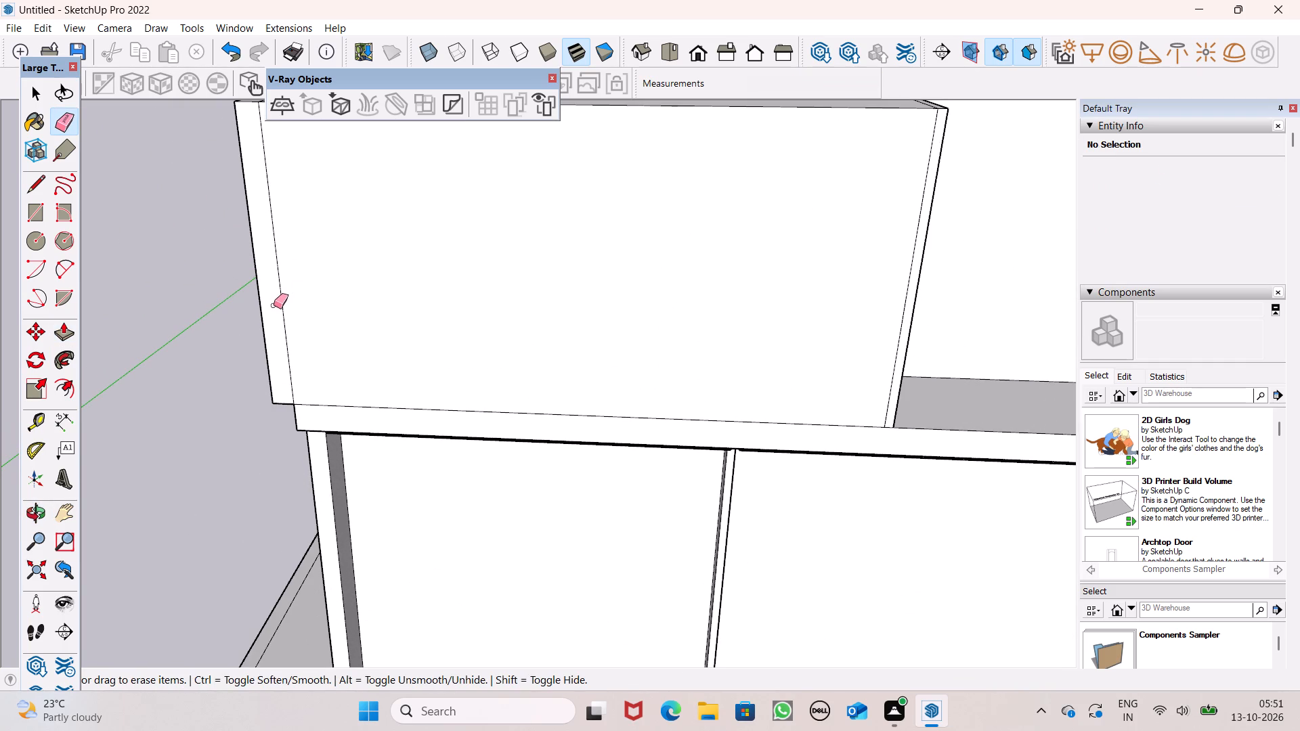
pyautogui.moveTo(274, 305); pyautogui.dragTo(288, 301)
# Push/Pull the exposed left end of the projecting floor band outward 9", flush with the side wall.
pyautogui.scroll(-5, 407, 261)
pyautogui.moveTo(406, 274); pyautogui.dragTo(609, 123, button='middle')
pyautogui.click(64, 328)
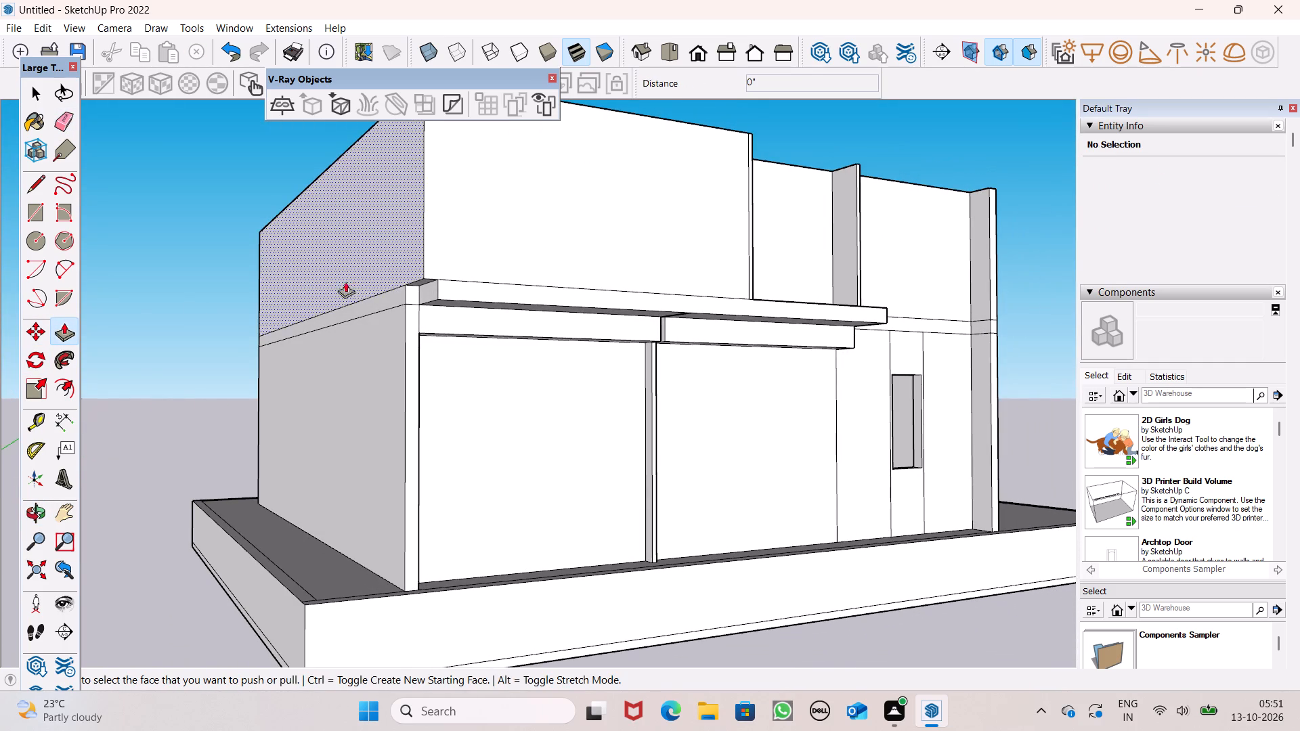
pyautogui.scroll(7, 355, 280)
pyautogui.moveTo(554, 312); pyautogui.dragTo(508, 280)
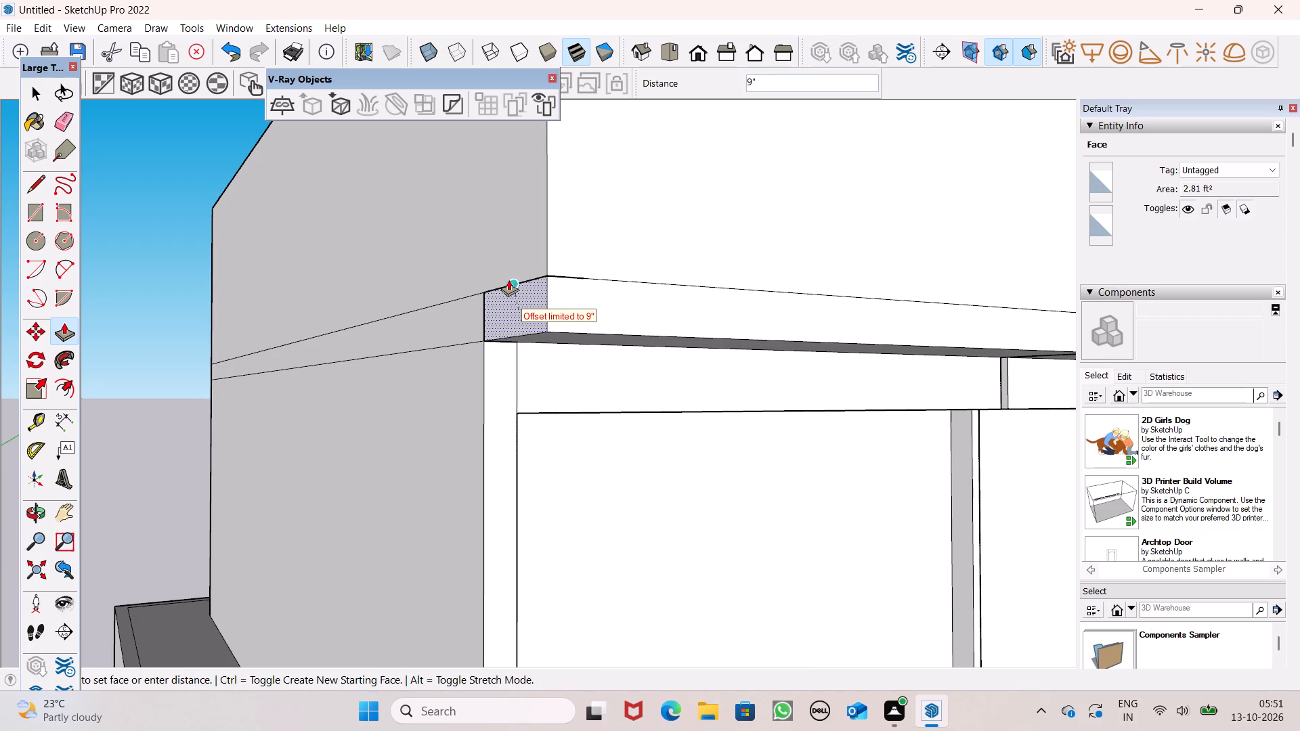
pyautogui.moveTo(508, 280); pyautogui.dragTo(513, 262)
# Push/Pull the front face of the fin beside the balcony recess outward about 2' 2 15/16", flush with the floor band's edge.
pyautogui.scroll(1, 522, 247)
pyautogui.scroll(-10, 519, 250)
pyautogui.scroll(-6, 404, 295)
pyautogui.moveTo(602, 309); pyautogui.dragTo(363, 430, button='middle')
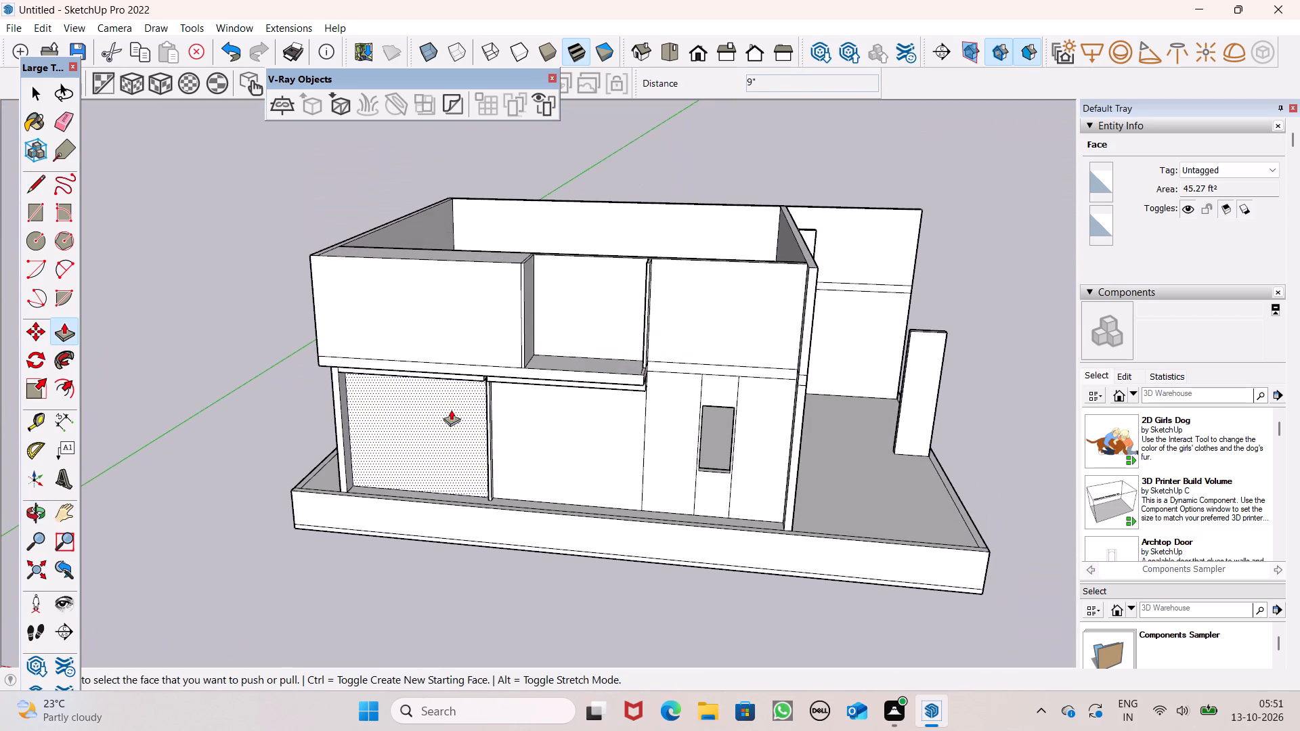
pyautogui.moveTo(605, 372); pyautogui.dragTo(634, 529, button='middle')
pyautogui.scroll(4, 651, 441)
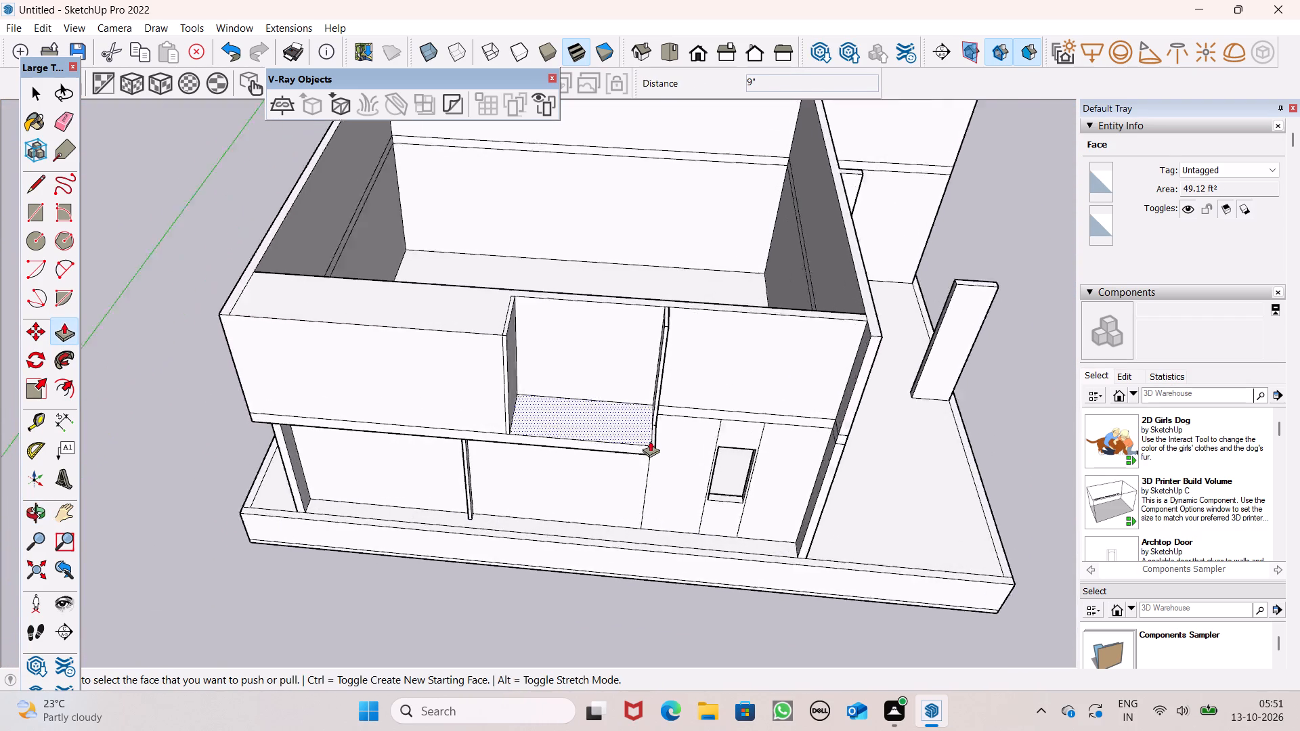
pyautogui.scroll(4, 650, 441)
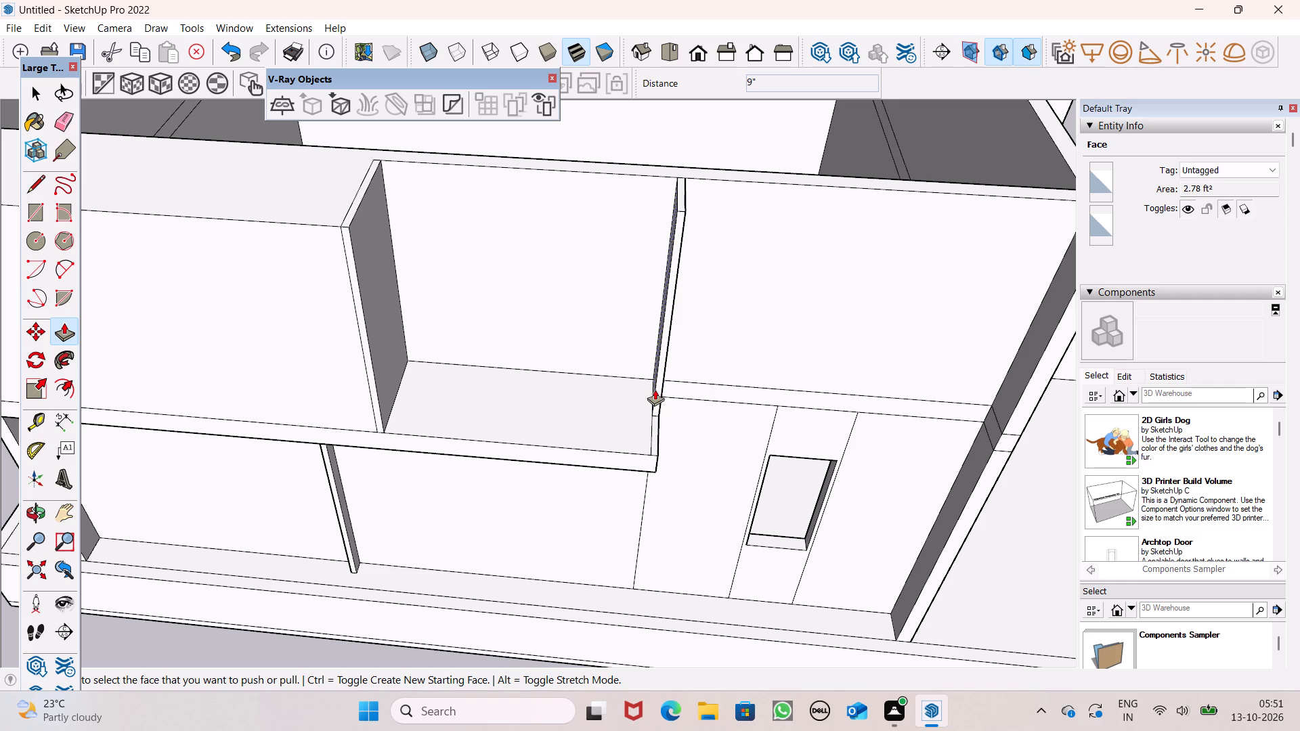
pyautogui.moveTo(659, 391); pyautogui.dragTo(643, 452)
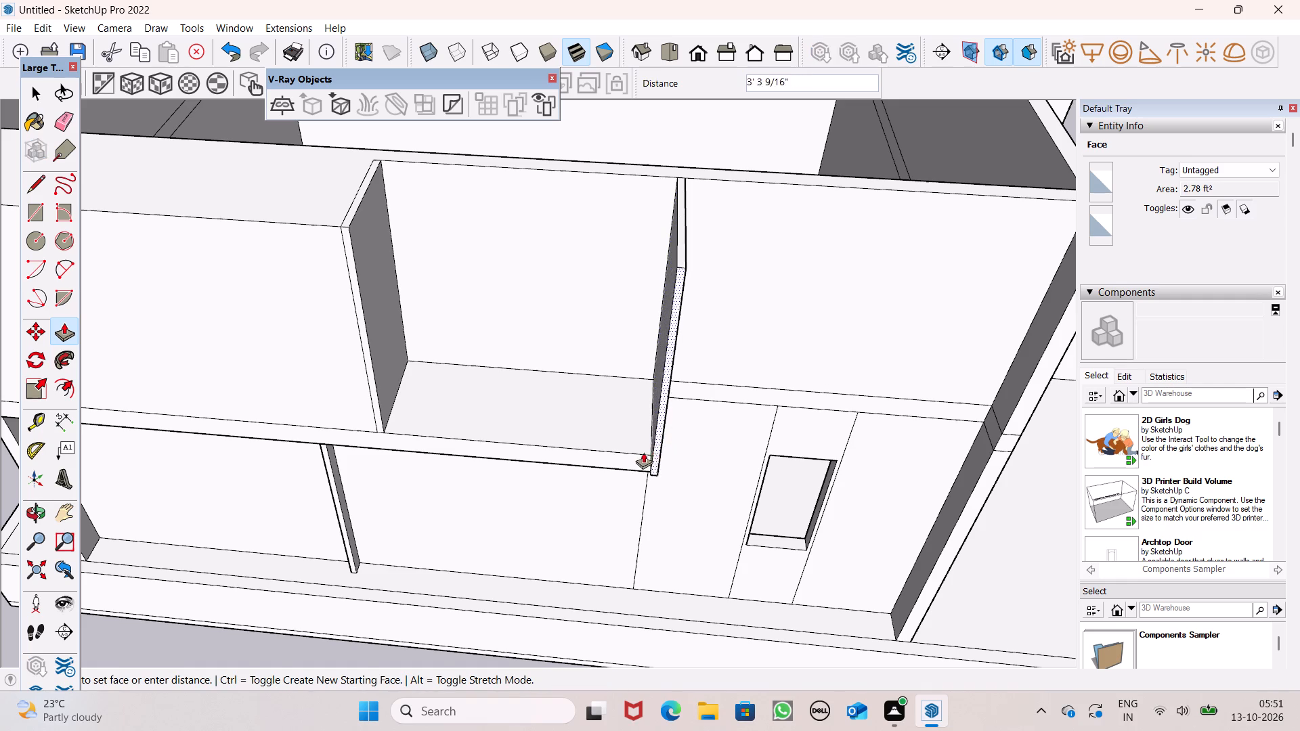
pyautogui.moveTo(643, 452); pyautogui.dragTo(635, 456)
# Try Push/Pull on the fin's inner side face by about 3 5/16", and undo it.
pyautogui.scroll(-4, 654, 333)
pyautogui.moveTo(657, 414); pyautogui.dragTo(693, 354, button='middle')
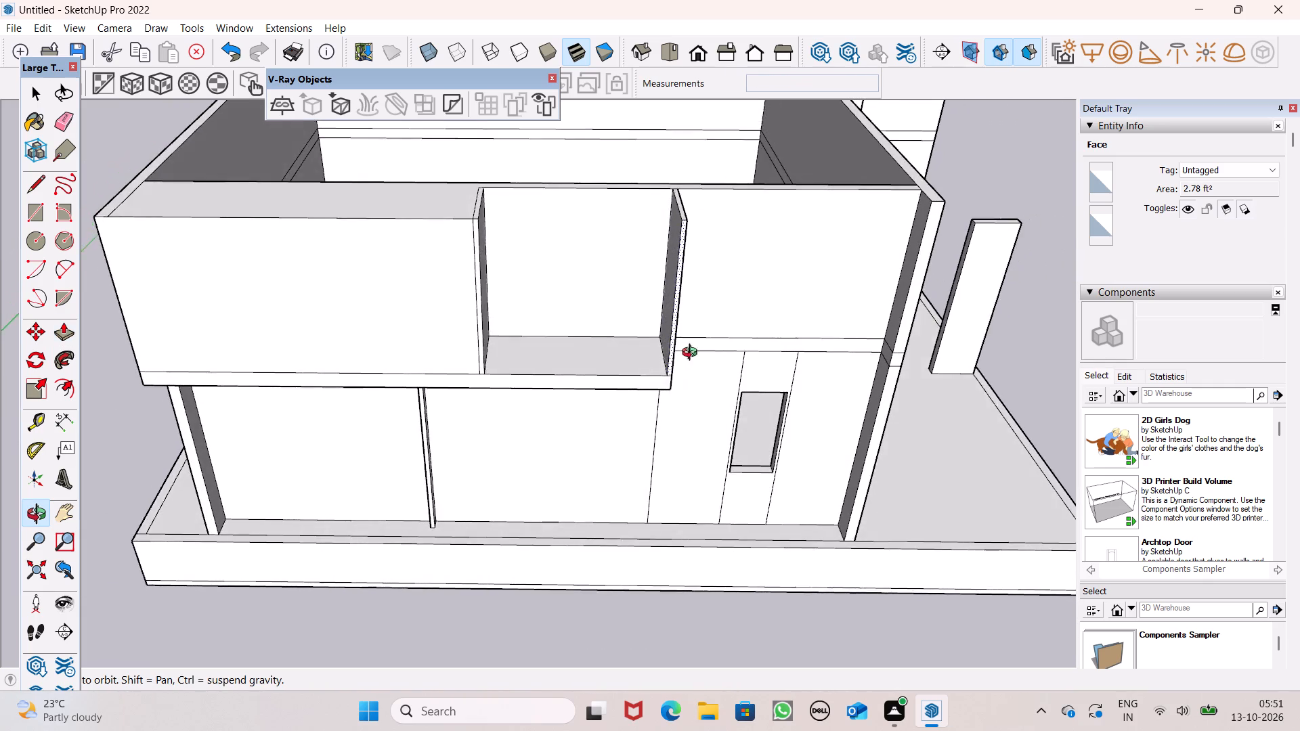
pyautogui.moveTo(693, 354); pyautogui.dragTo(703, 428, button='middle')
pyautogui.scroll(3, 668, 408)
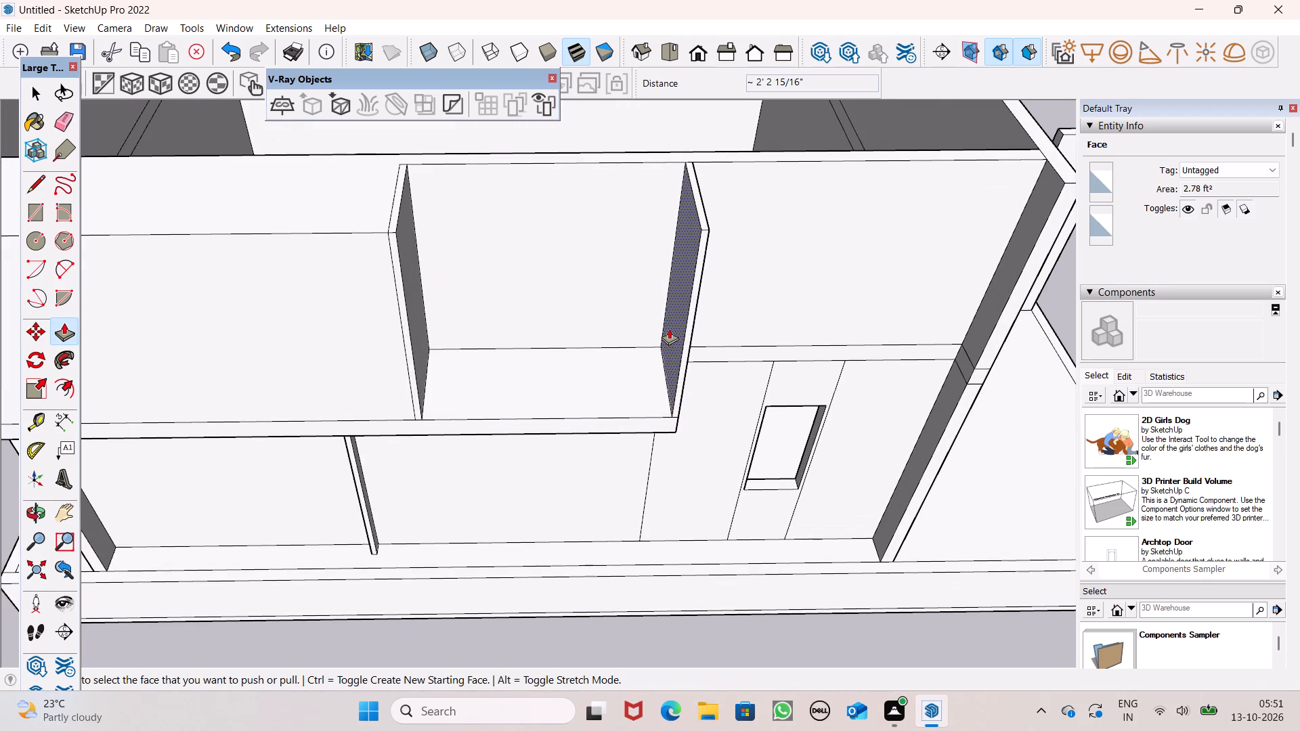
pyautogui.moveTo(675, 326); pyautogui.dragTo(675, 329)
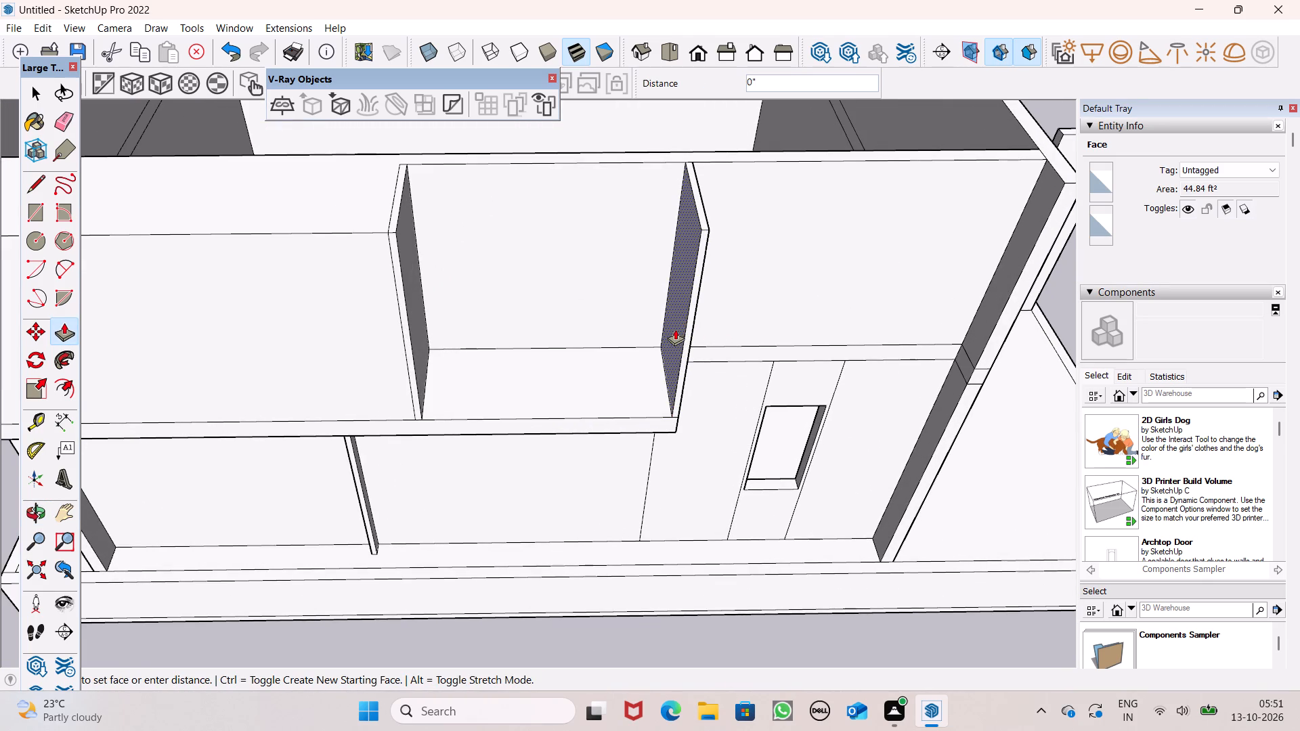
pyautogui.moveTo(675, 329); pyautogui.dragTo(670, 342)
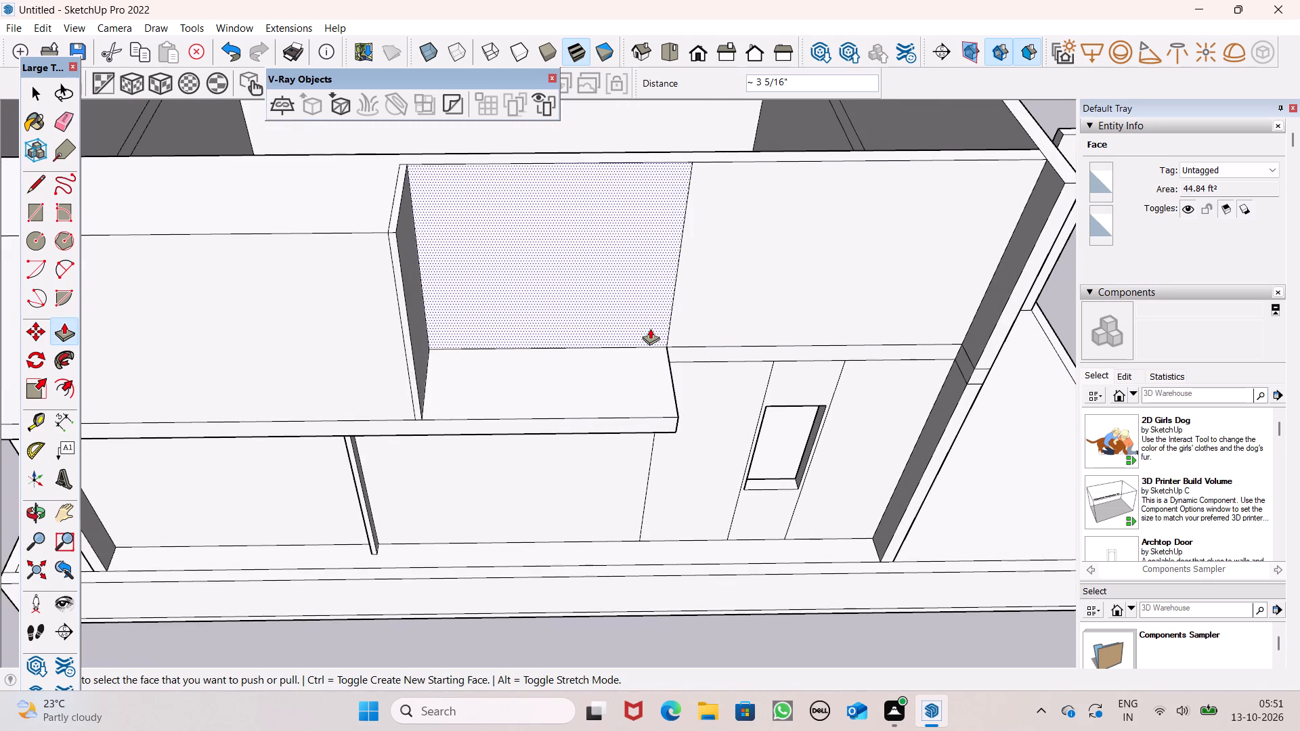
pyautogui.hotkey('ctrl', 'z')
# Thicken the fin by using Push/Pull on its inner side face, 2 3/4" into the balcony recess.
pyautogui.moveTo(669, 343); pyautogui.dragTo(738, 324, button='middle')
pyautogui.scroll(3, 651, 342)
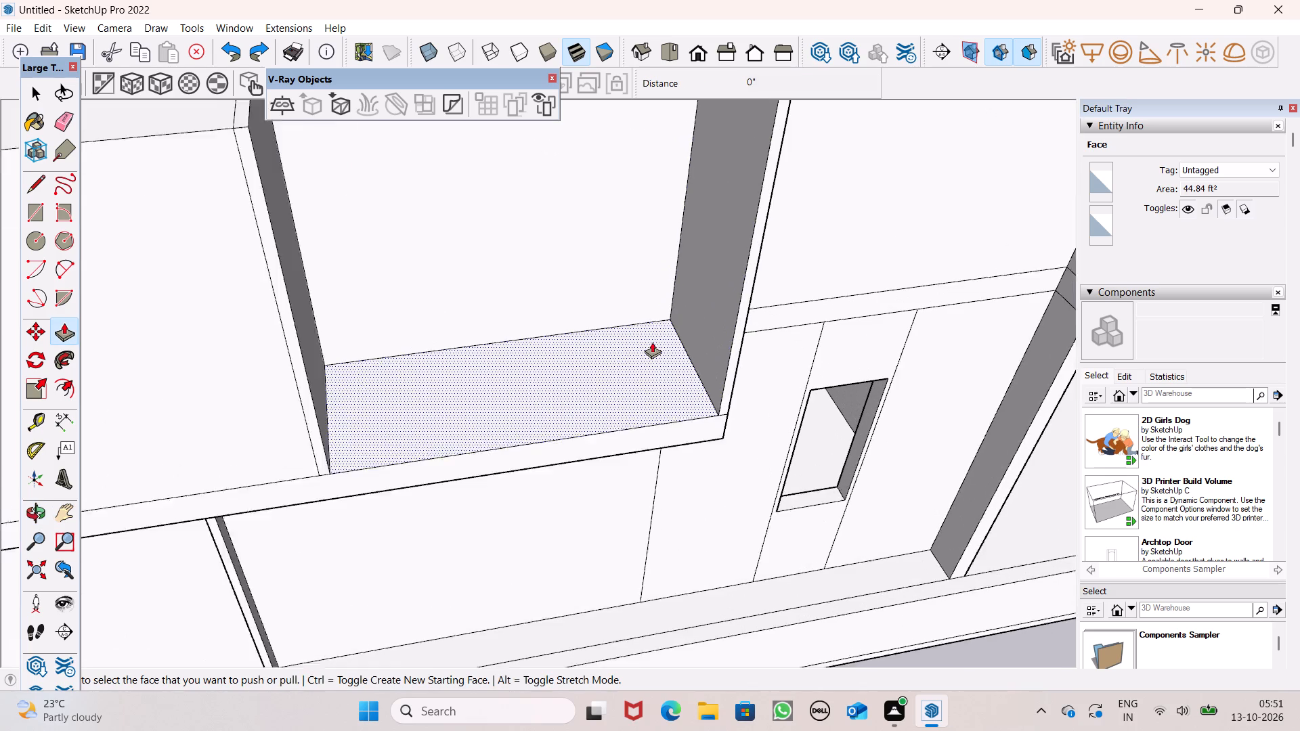
pyautogui.scroll(2, 652, 342)
pyautogui.moveTo(719, 317); pyautogui.dragTo(712, 330)
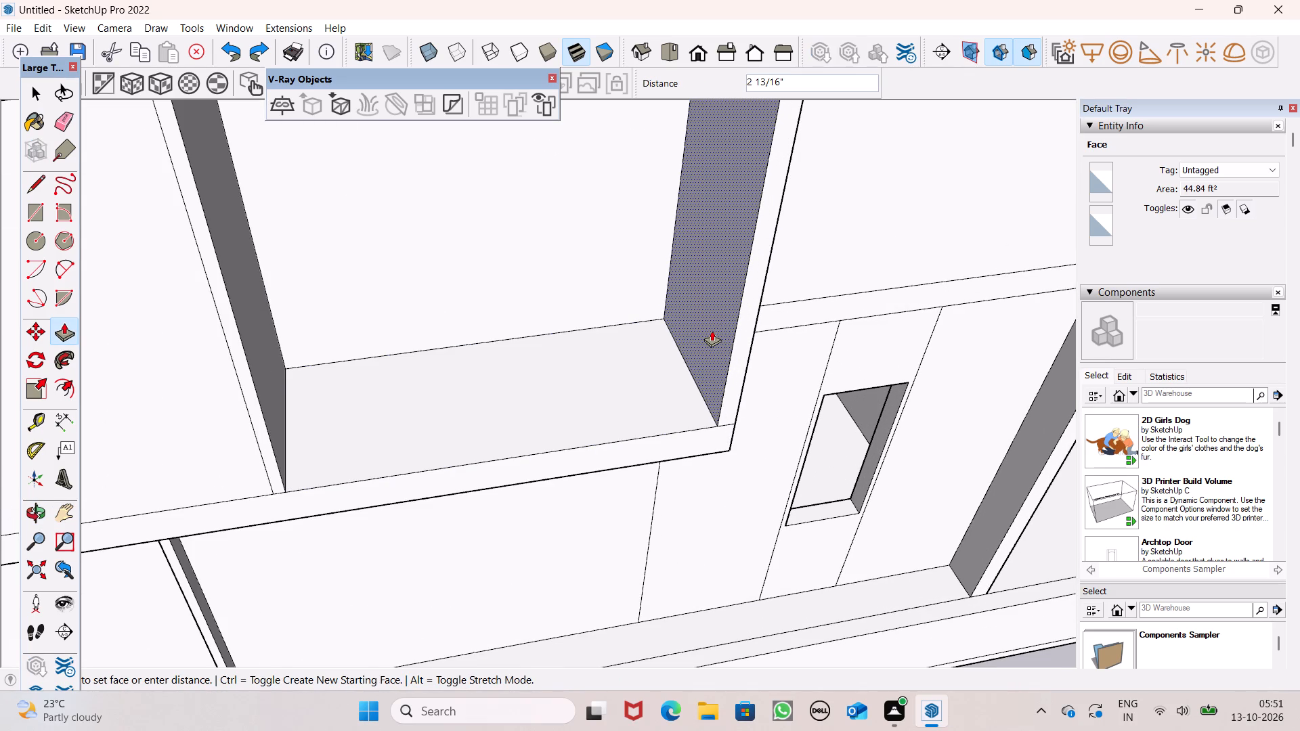
pyautogui.moveTo(712, 330); pyautogui.dragTo(712, 330)
# Push/Pull the projecting block's side face bordering the balcony recess by 7/8".
pyautogui.scroll(-7, 620, 280)
pyautogui.moveTo(665, 376); pyautogui.dragTo(665, 378, button='middle')
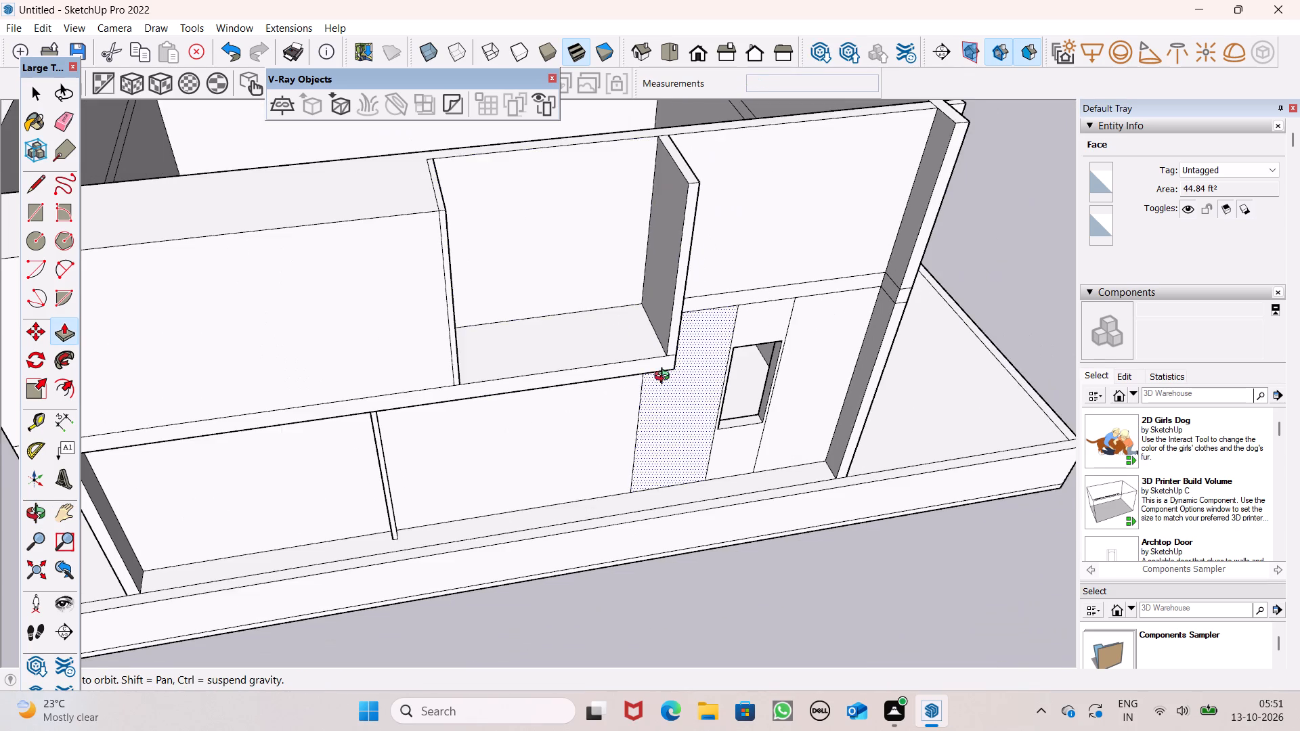
pyautogui.moveTo(665, 378); pyautogui.dragTo(623, 331, button='middle')
pyautogui.scroll(-4, 629, 287)
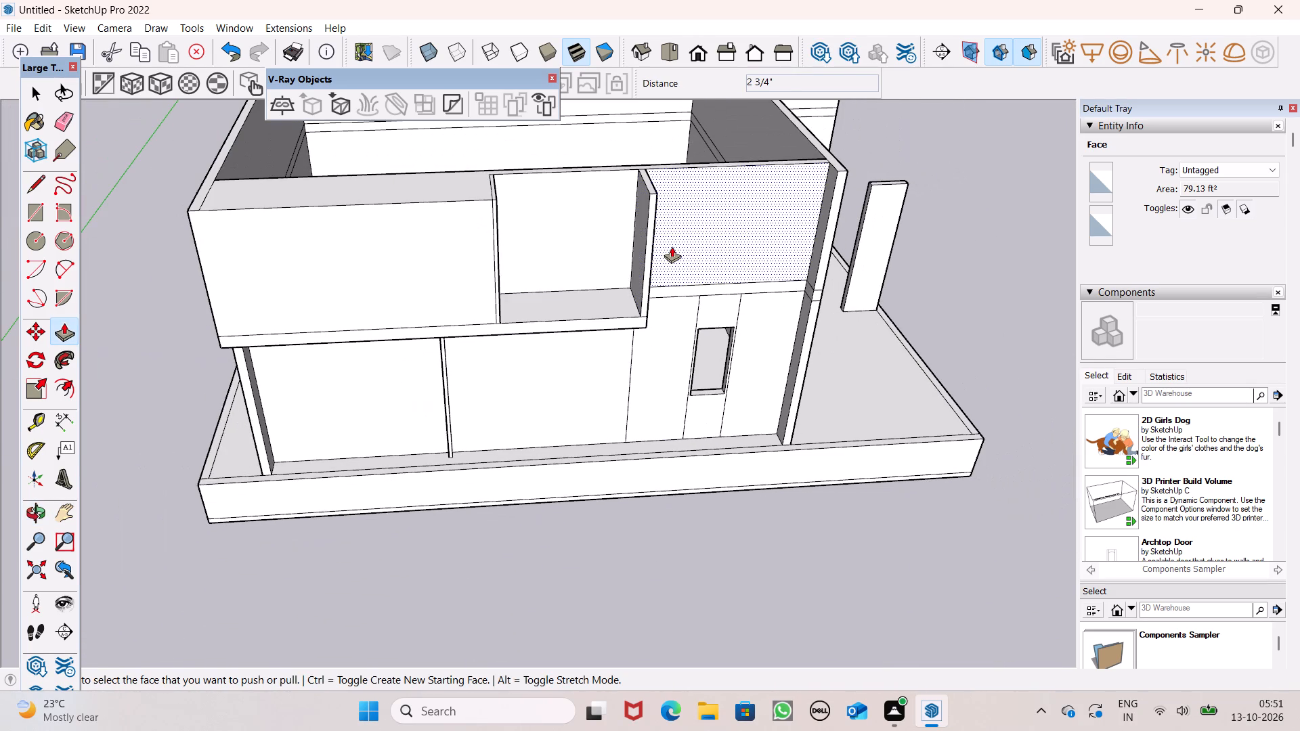
pyautogui.scroll(2, 672, 246)
pyautogui.scroll(1, 605, 313)
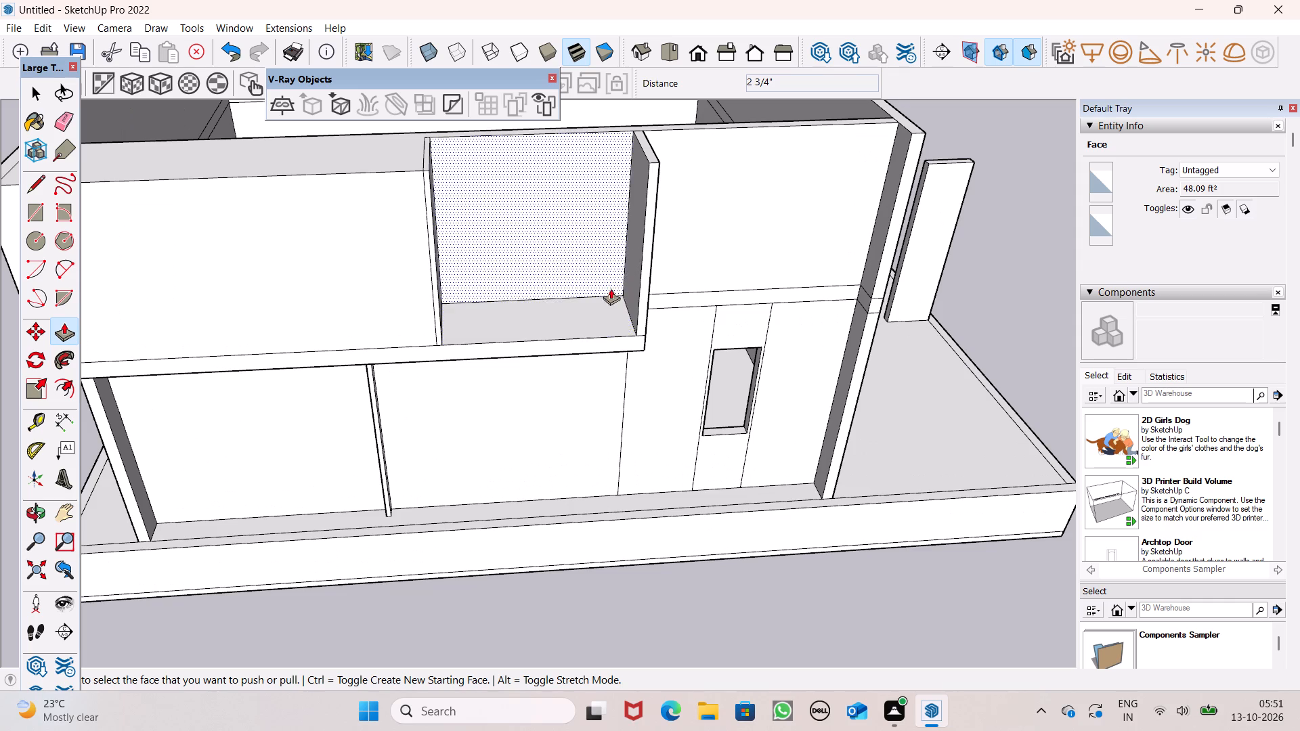
pyautogui.scroll(-2, 634, 331)
pyautogui.moveTo(522, 298); pyautogui.dragTo(498, 322, button='middle')
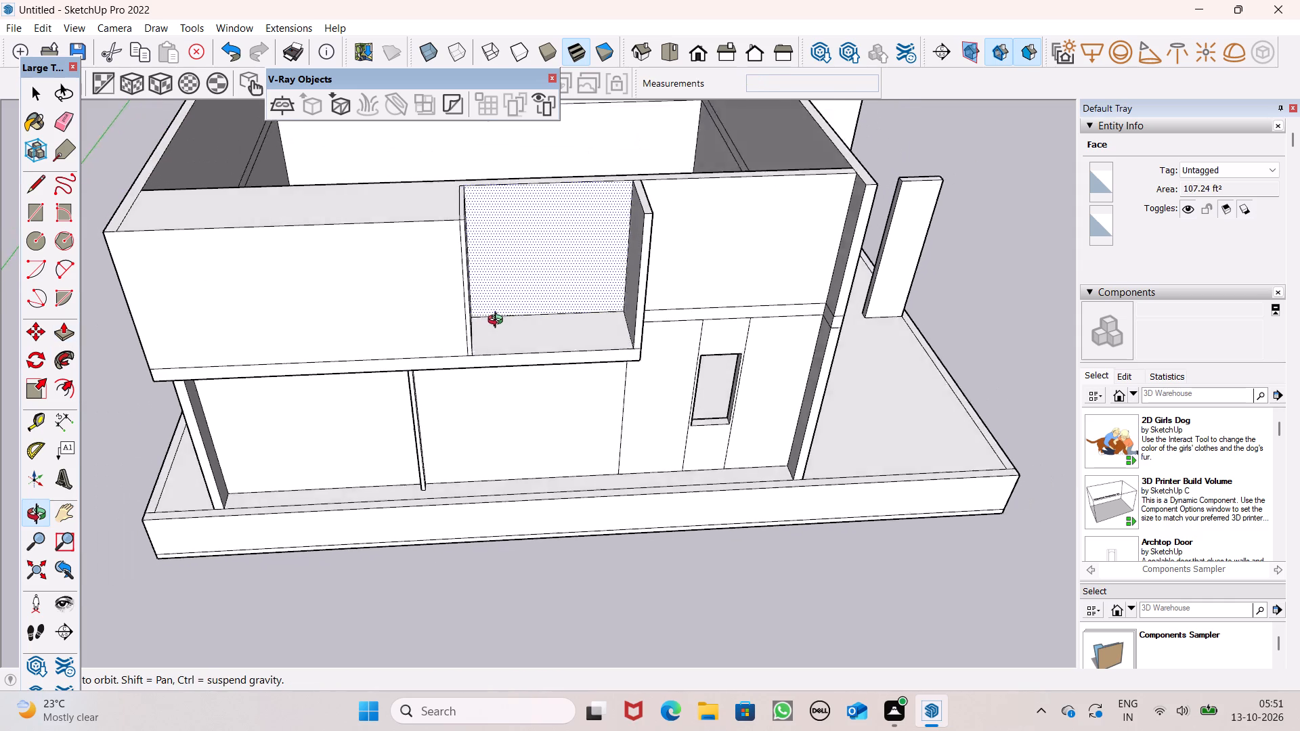
pyautogui.moveTo(498, 322); pyautogui.dragTo(446, 327, button='middle')
pyautogui.scroll(4, 435, 276)
pyautogui.click(453, 263)
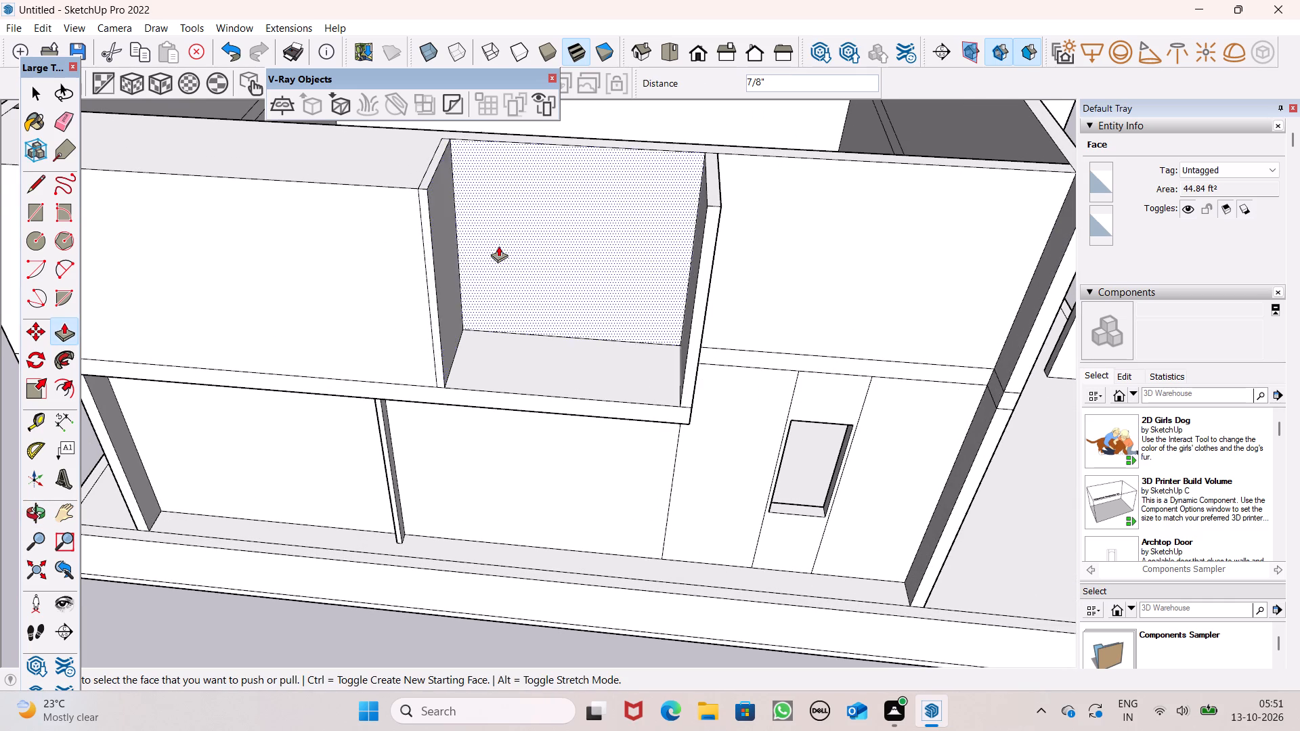
pyautogui.scroll(-5, 500, 248)
pyautogui.press('space')
# Examine the balcony recess between the projecting block and the fin from the front and from above.
pyautogui.scroll(-5, 525, 290)
pyautogui.moveTo(529, 299); pyautogui.dragTo(557, 244, button='middle')
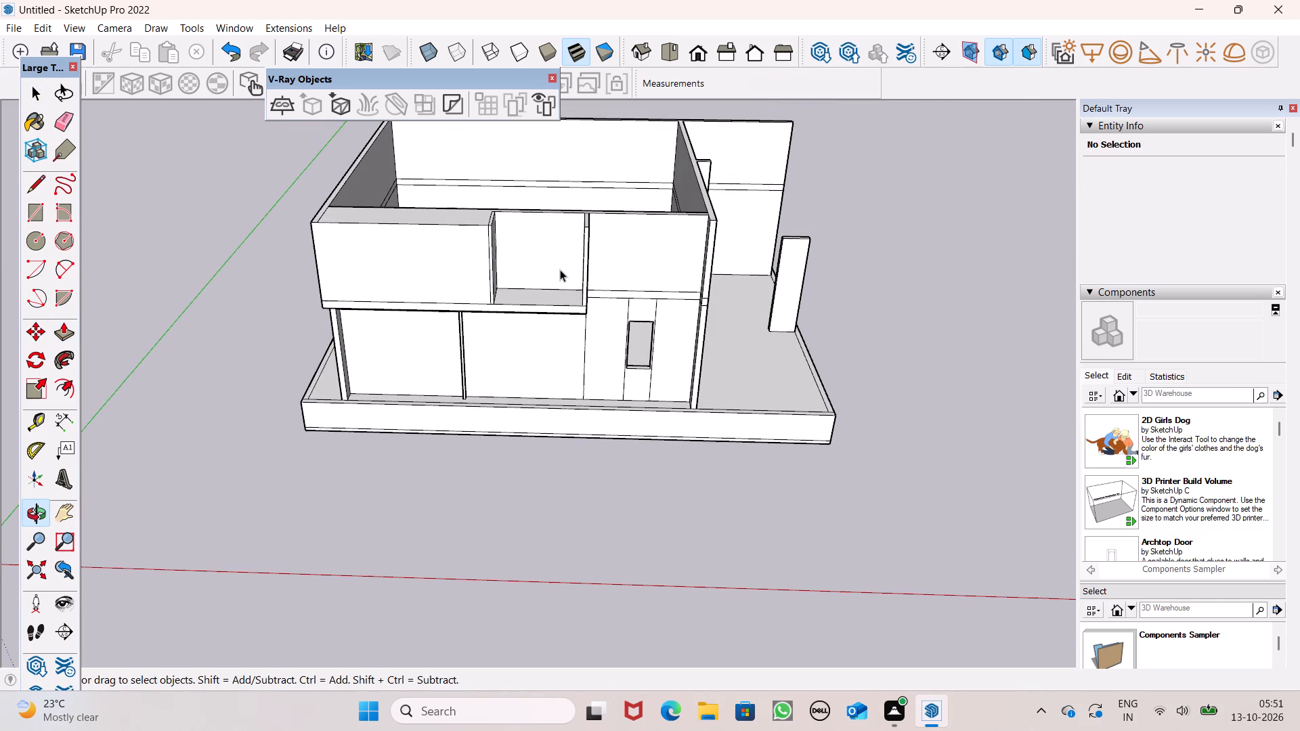
pyautogui.scroll(5, 560, 270)
pyautogui.moveTo(568, 334); pyautogui.dragTo(540, 560, button='middle')
pyautogui.scroll(1, 610, 477)
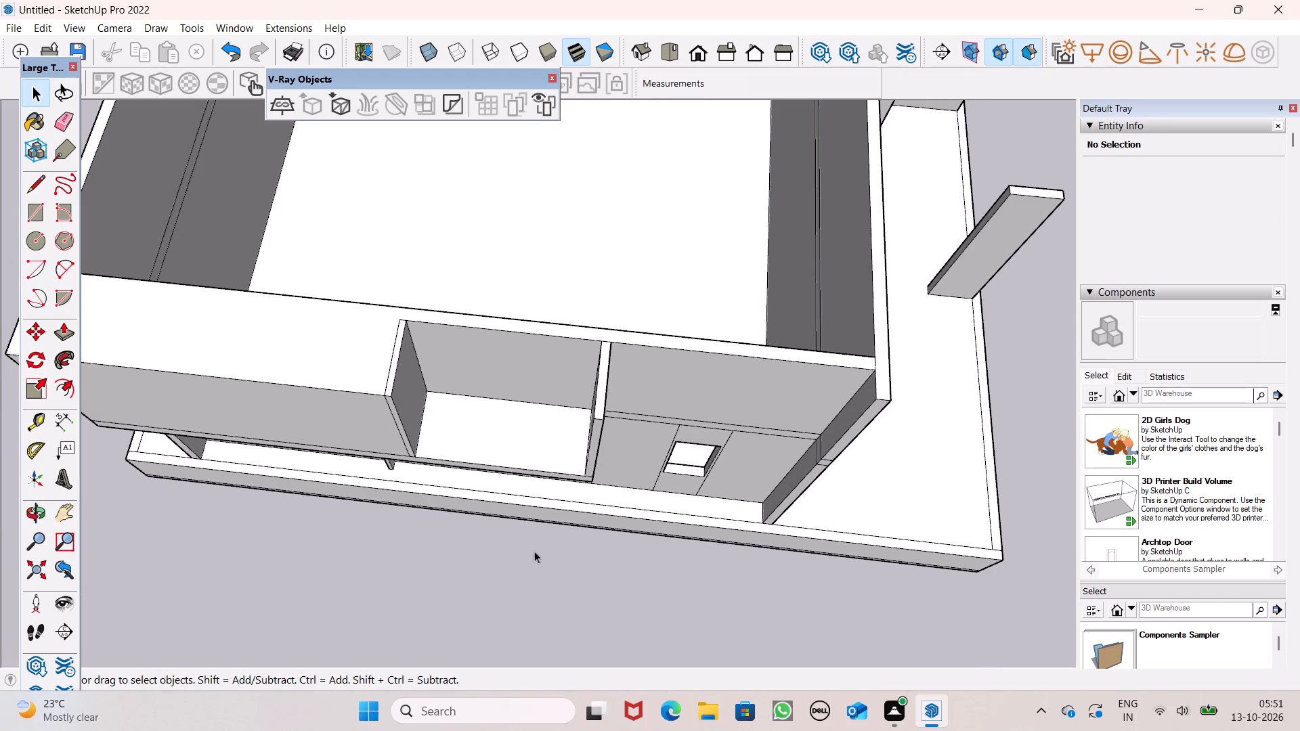
pyautogui.scroll(3, 500, 533)
pyautogui.moveTo(479, 541); pyautogui.dragTo(483, 519, button='middle')
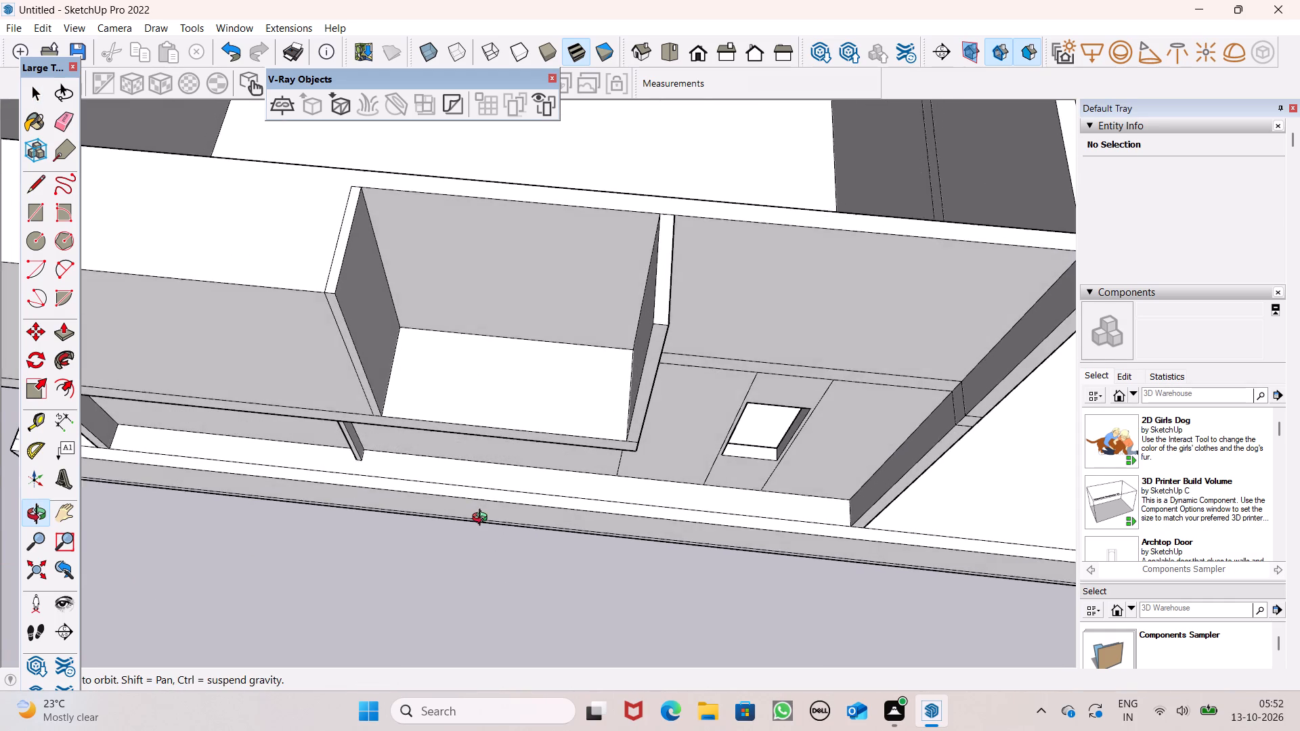
# Place a guide line on the balcony recess floor, 3 11/16" in from its front edge.
pyautogui.moveTo(483, 519); pyautogui.dragTo(496, 508, button='middle')
pyautogui.scroll(3, 455, 451)
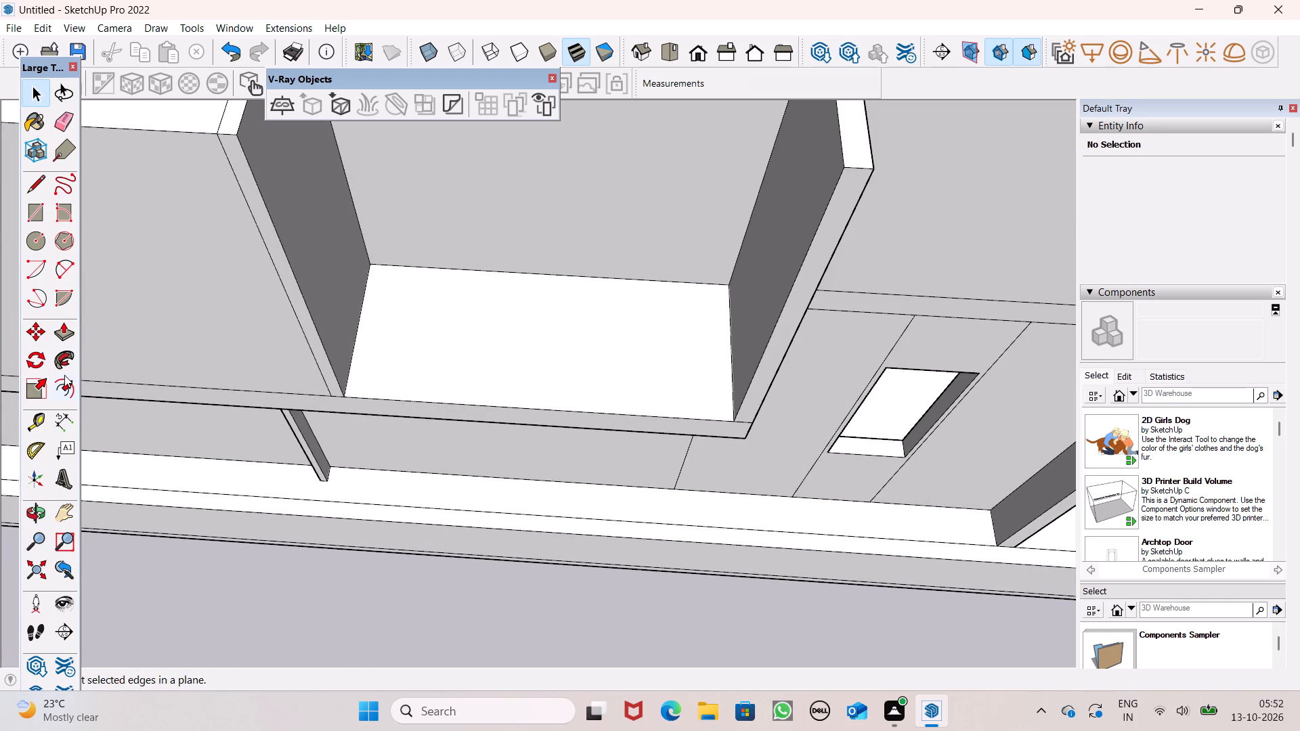
pyautogui.click(68, 343)
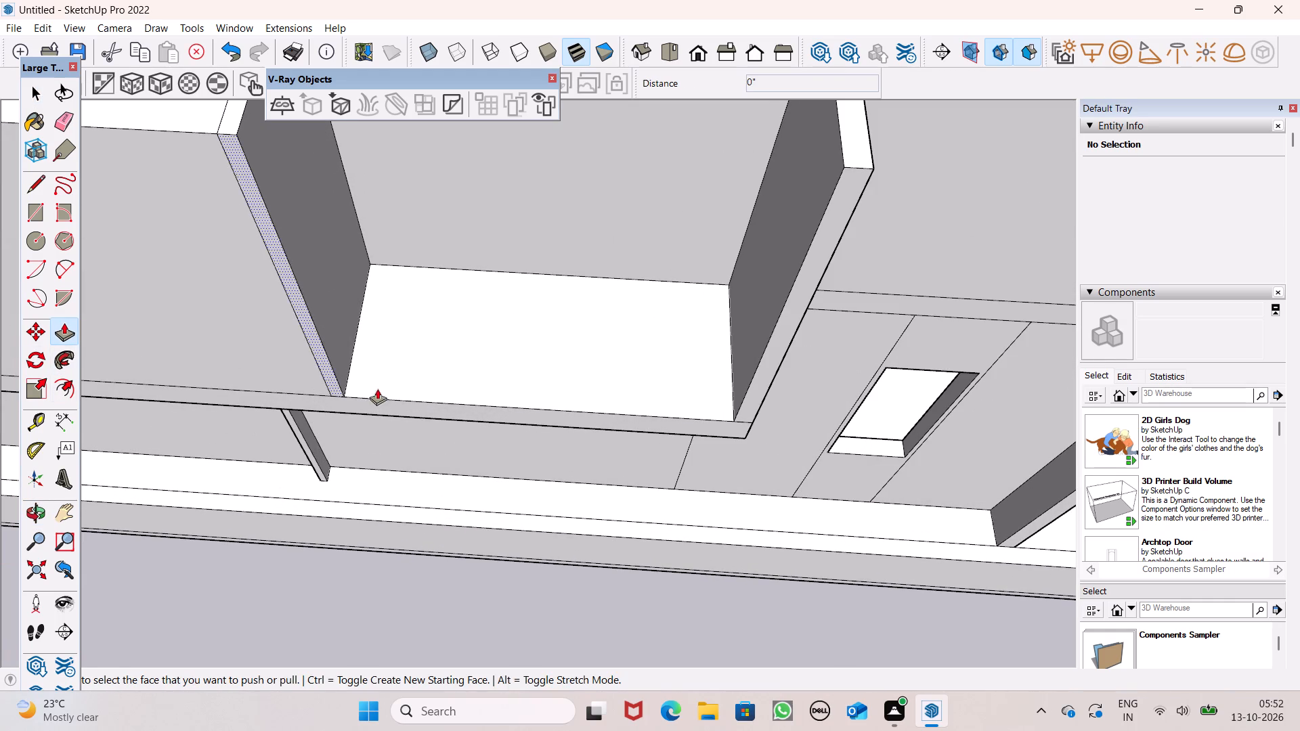
pyautogui.scroll(1, 385, 386)
pyautogui.click(35, 417)
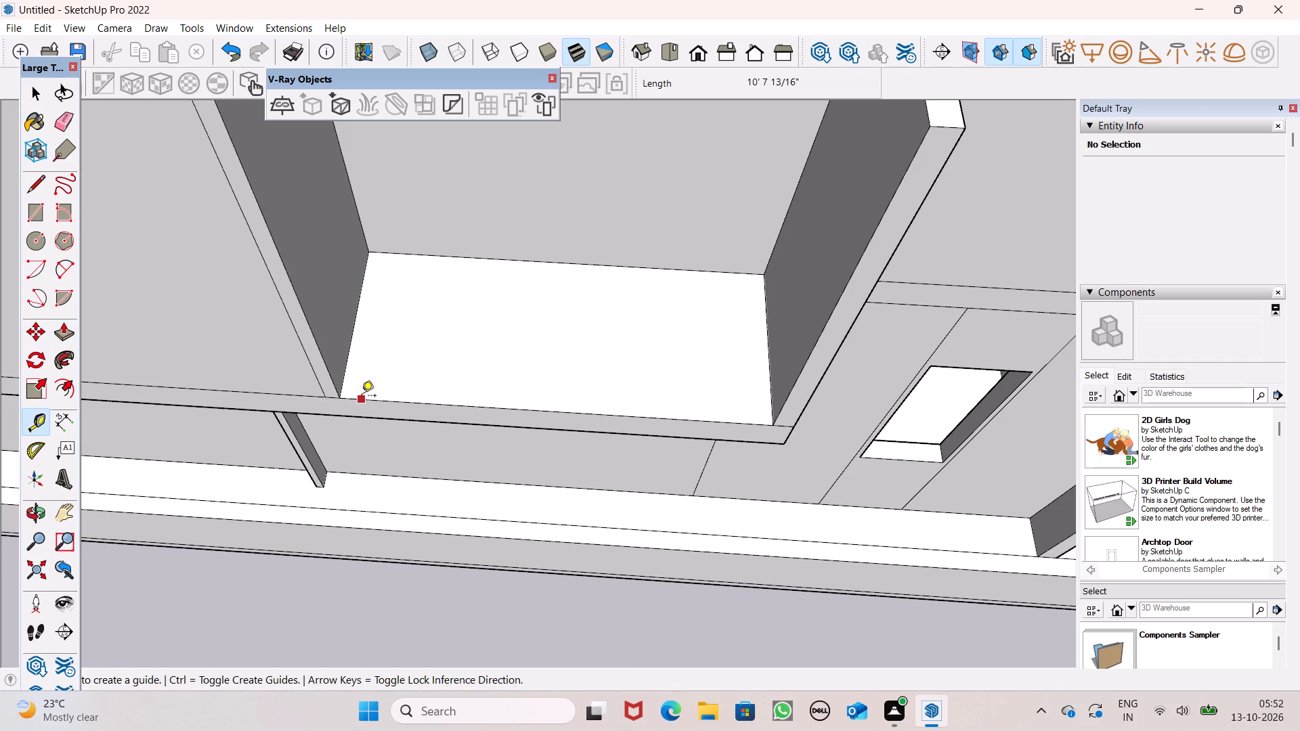
pyautogui.scroll(5, 364, 397)
pyautogui.click(410, 404)
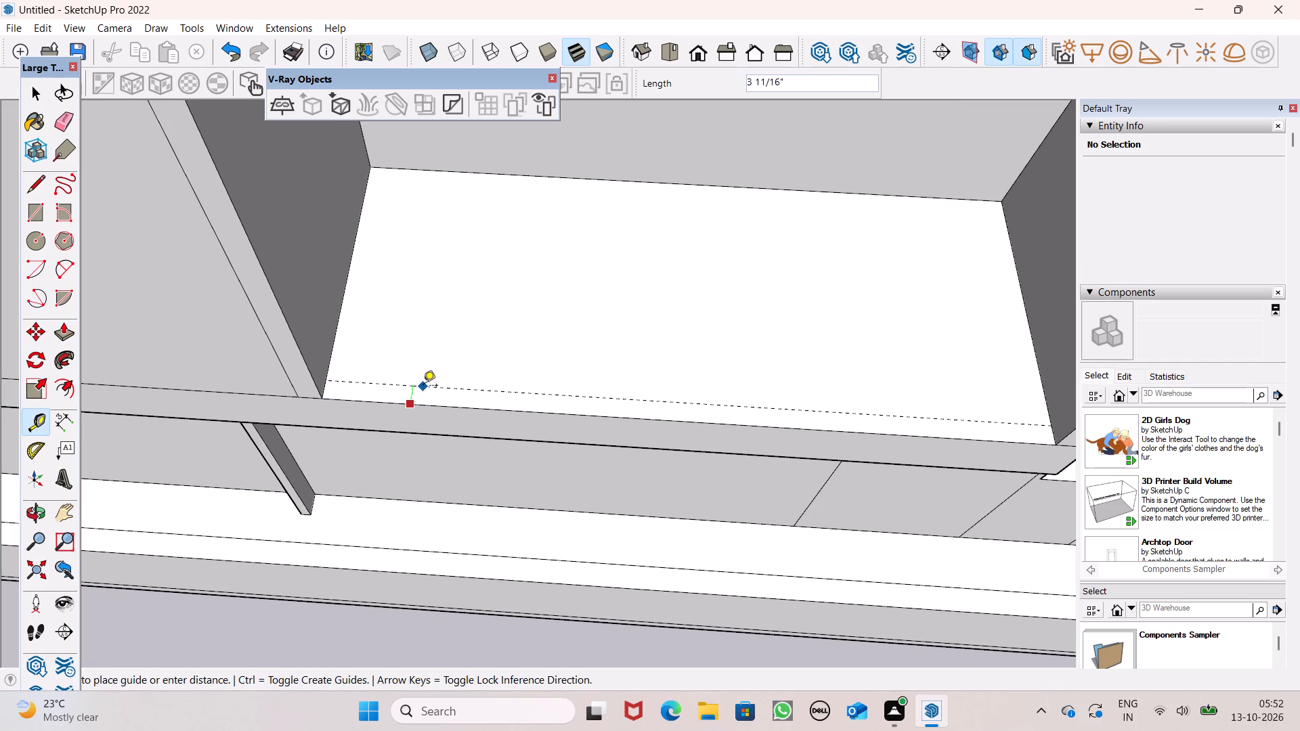
pyautogui.click(423, 386)
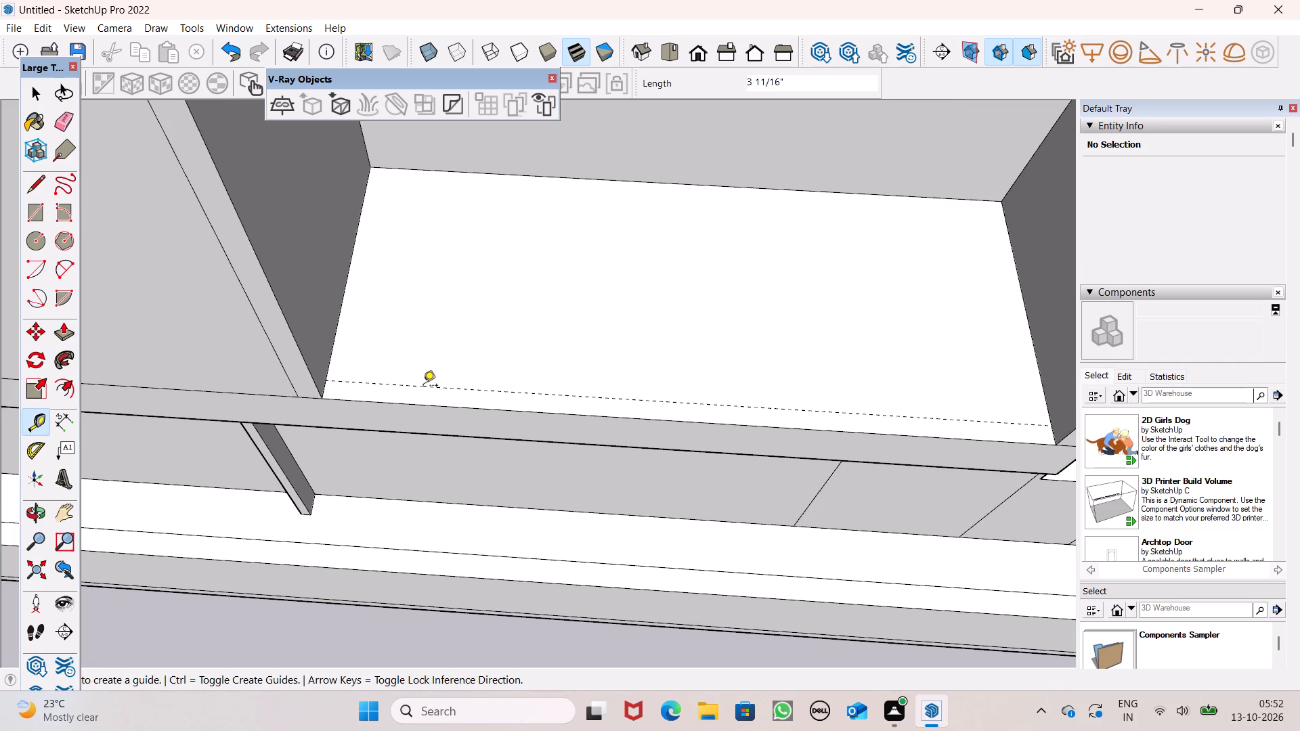
# Draw a rectangular strip about 2 3/16" by 10' 7 13/16" across the recess floor, along the inner side of the guide.
pyautogui.click(58, 330)
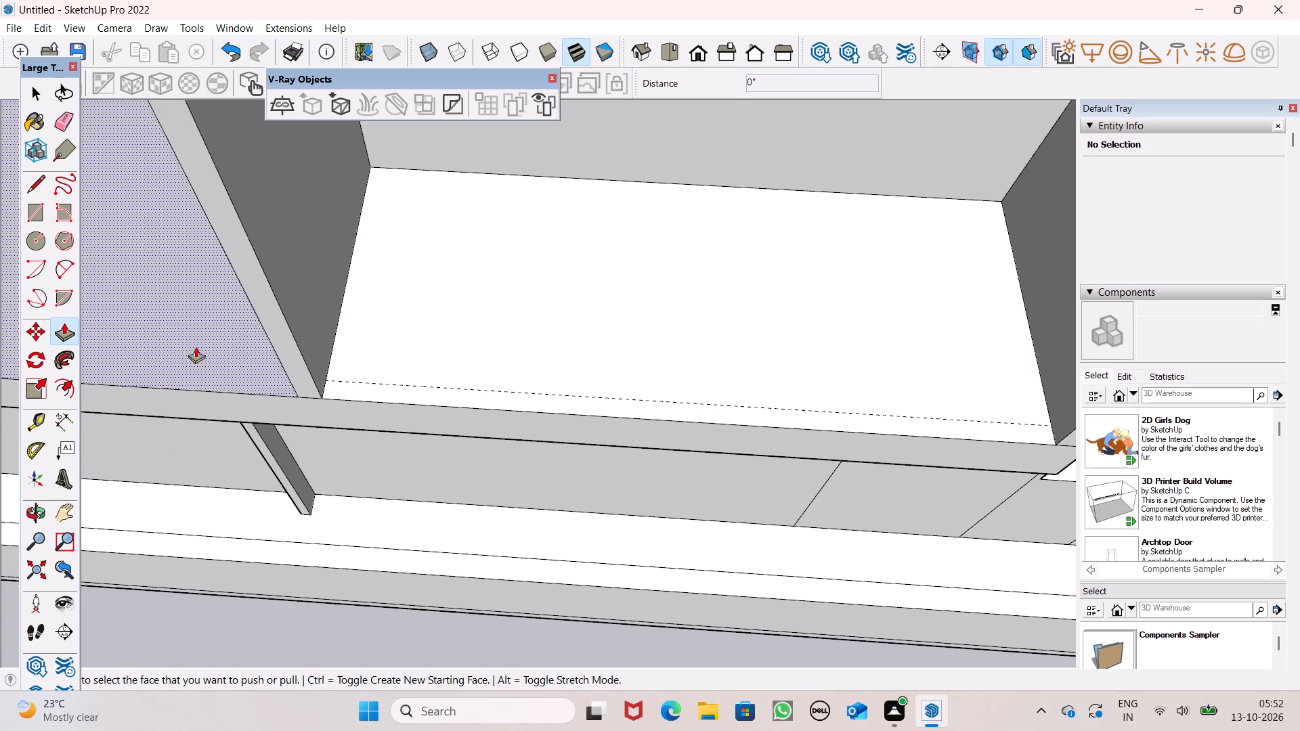
pyautogui.press('space')
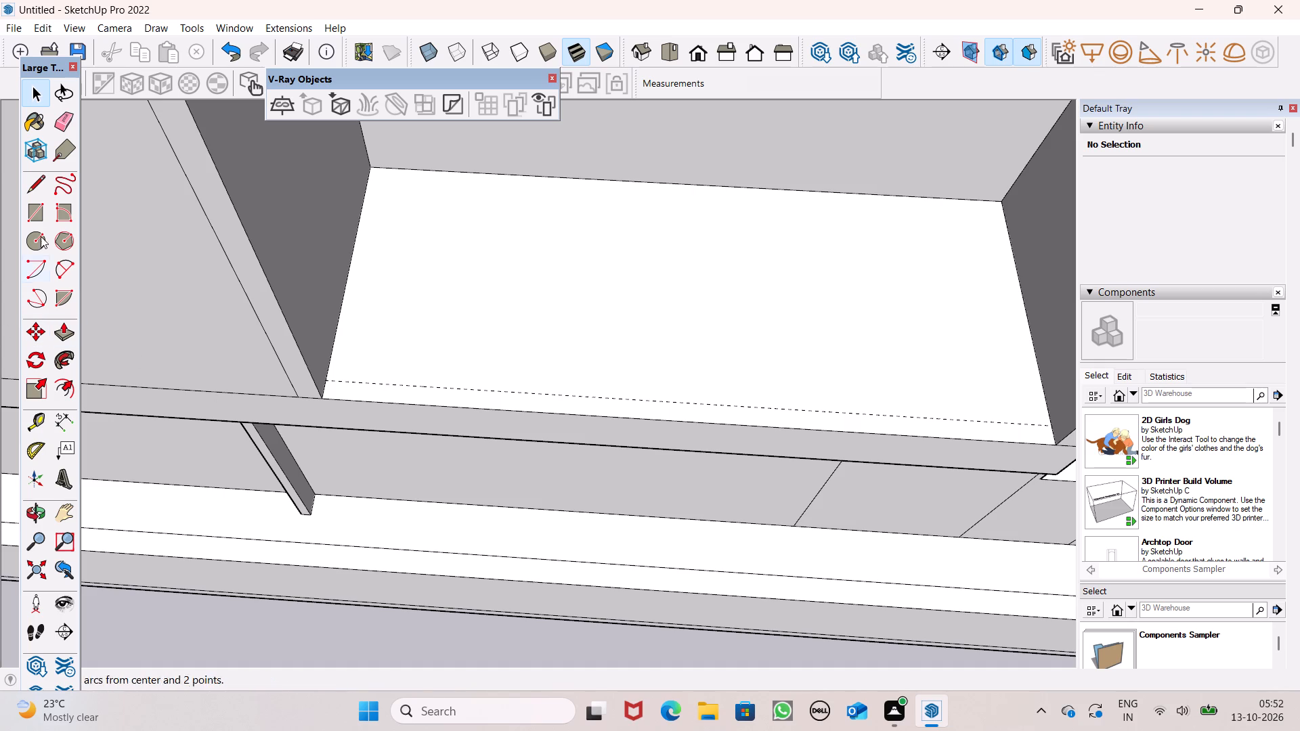
pyautogui.click(33, 209)
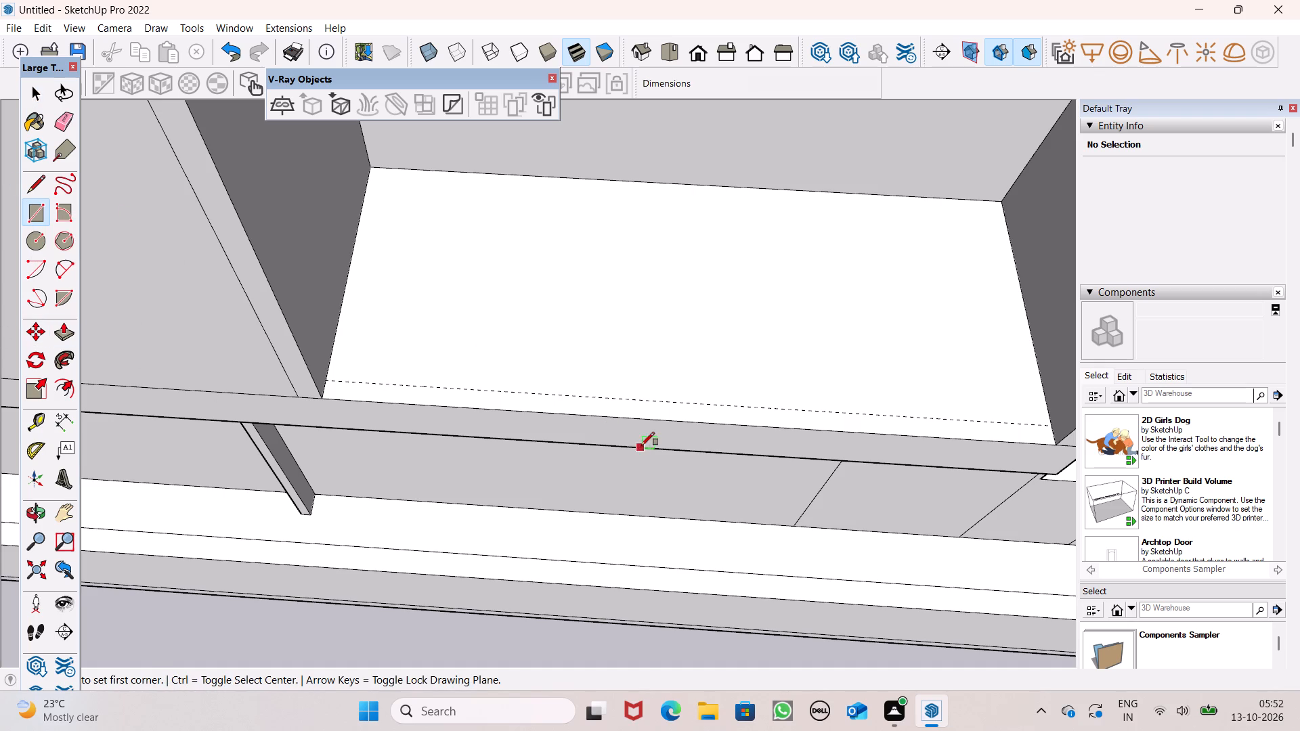
pyautogui.scroll(1, 505, 412)
pyautogui.scroll(6, 362, 384)
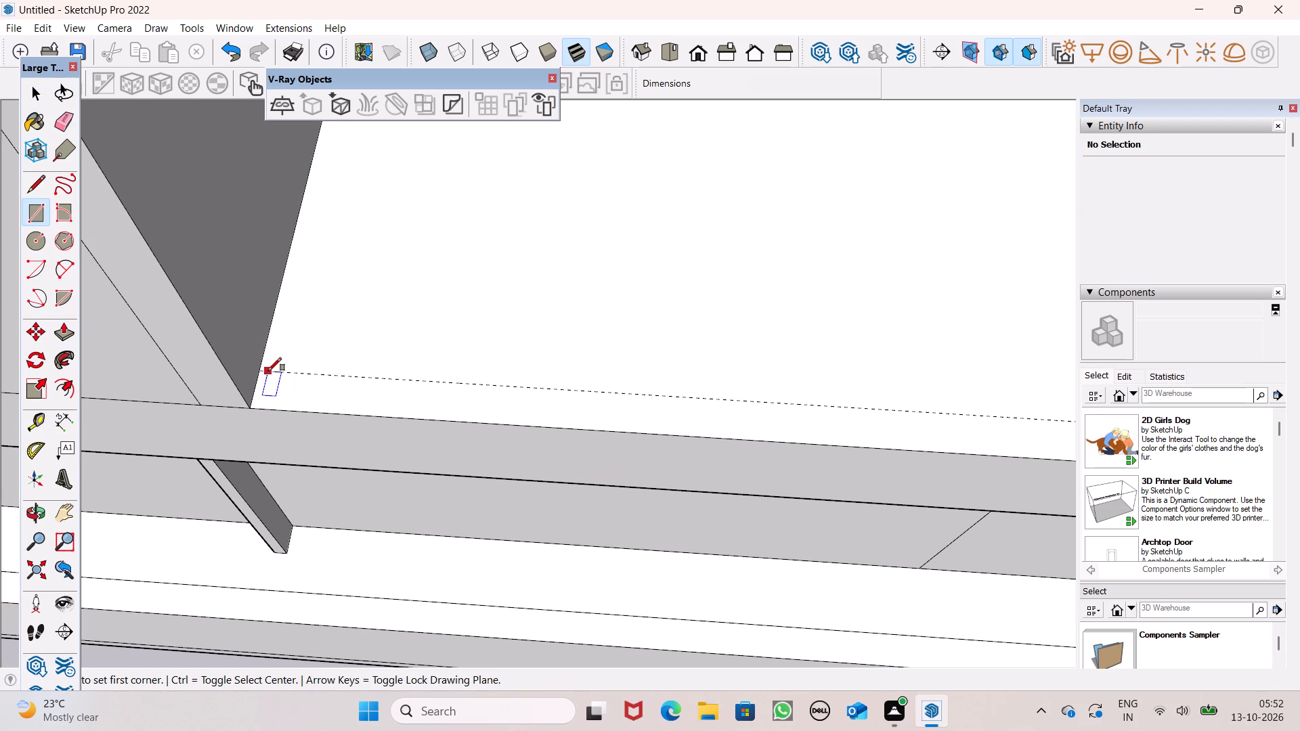
pyautogui.click(263, 370)
pyautogui.scroll(-5, 341, 300)
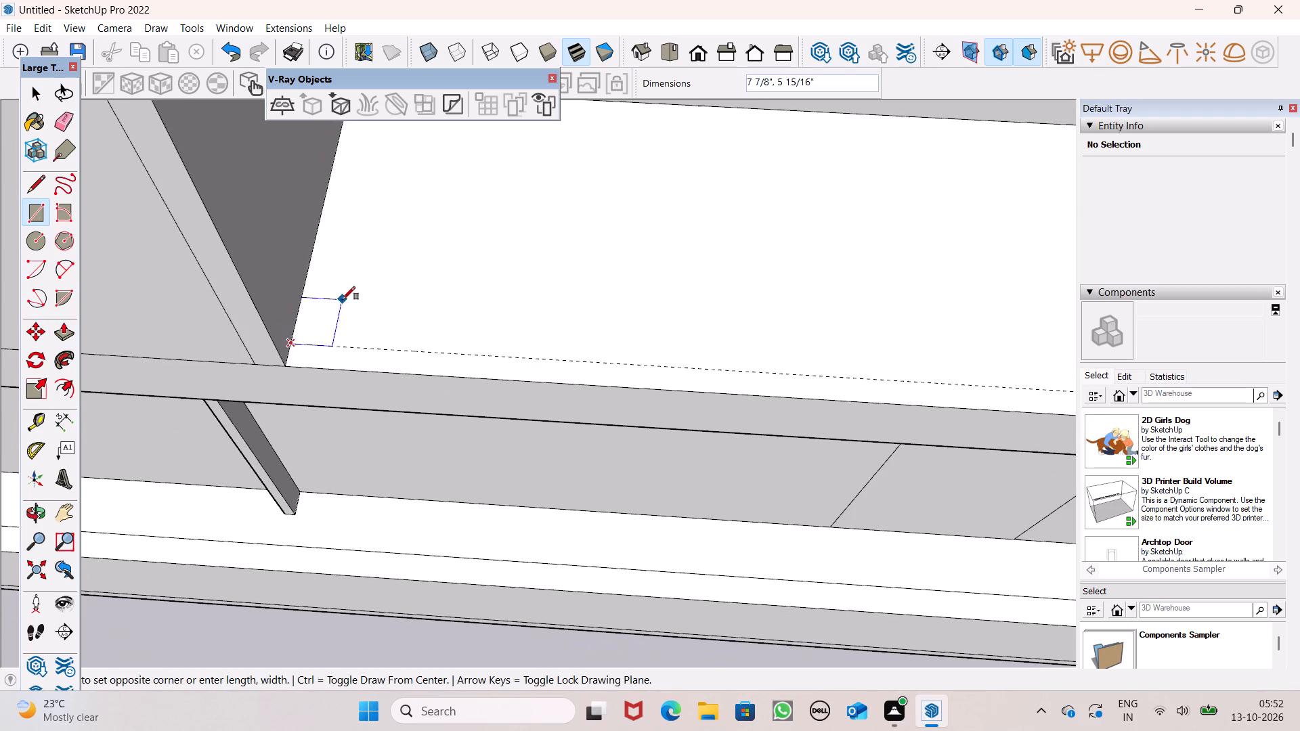
pyautogui.scroll(-6, 554, 322)
pyautogui.scroll(1, 907, 346)
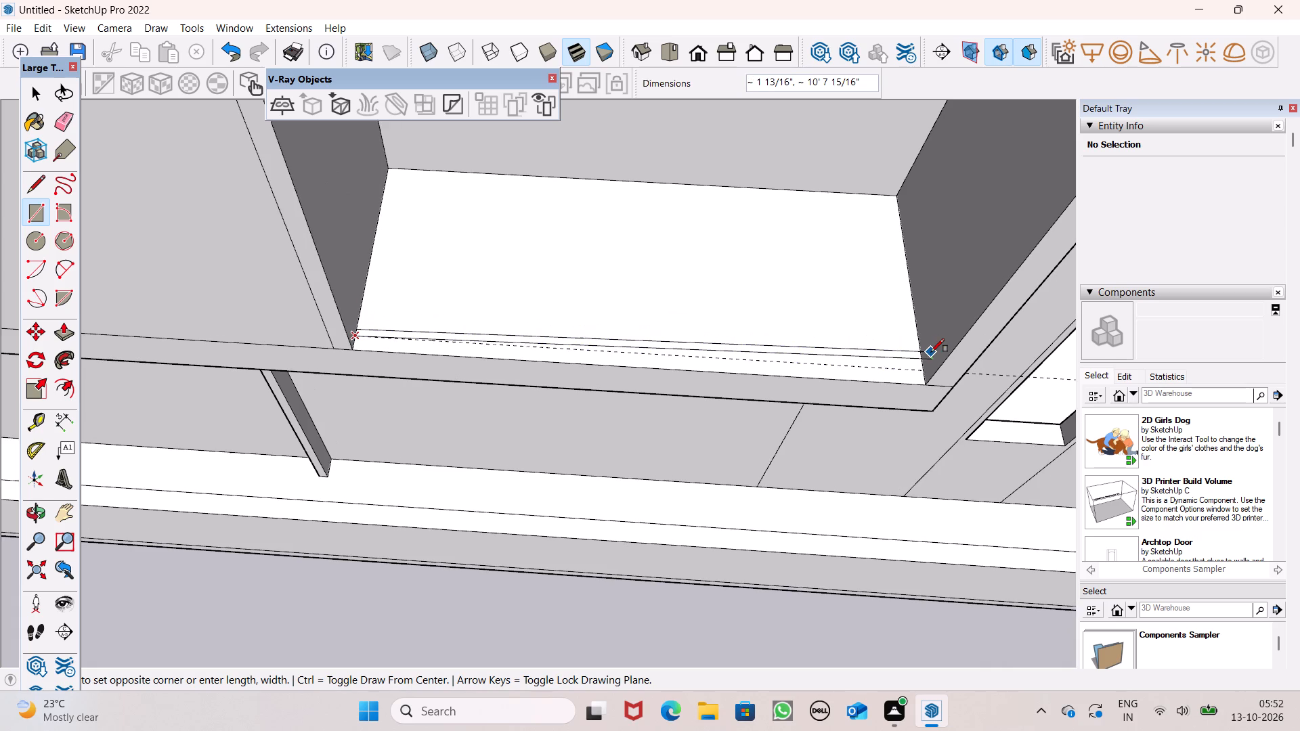
pyautogui.scroll(3, 931, 352)
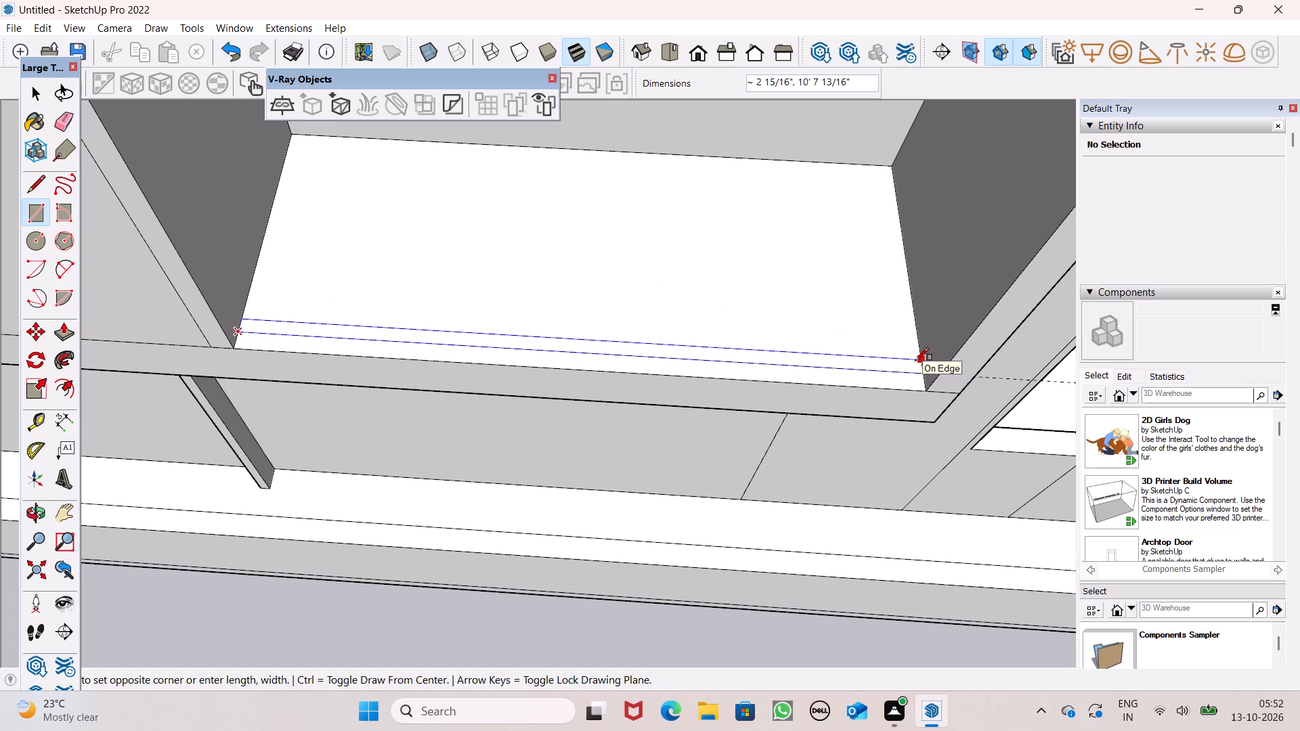
pyautogui.scroll(3, 915, 361)
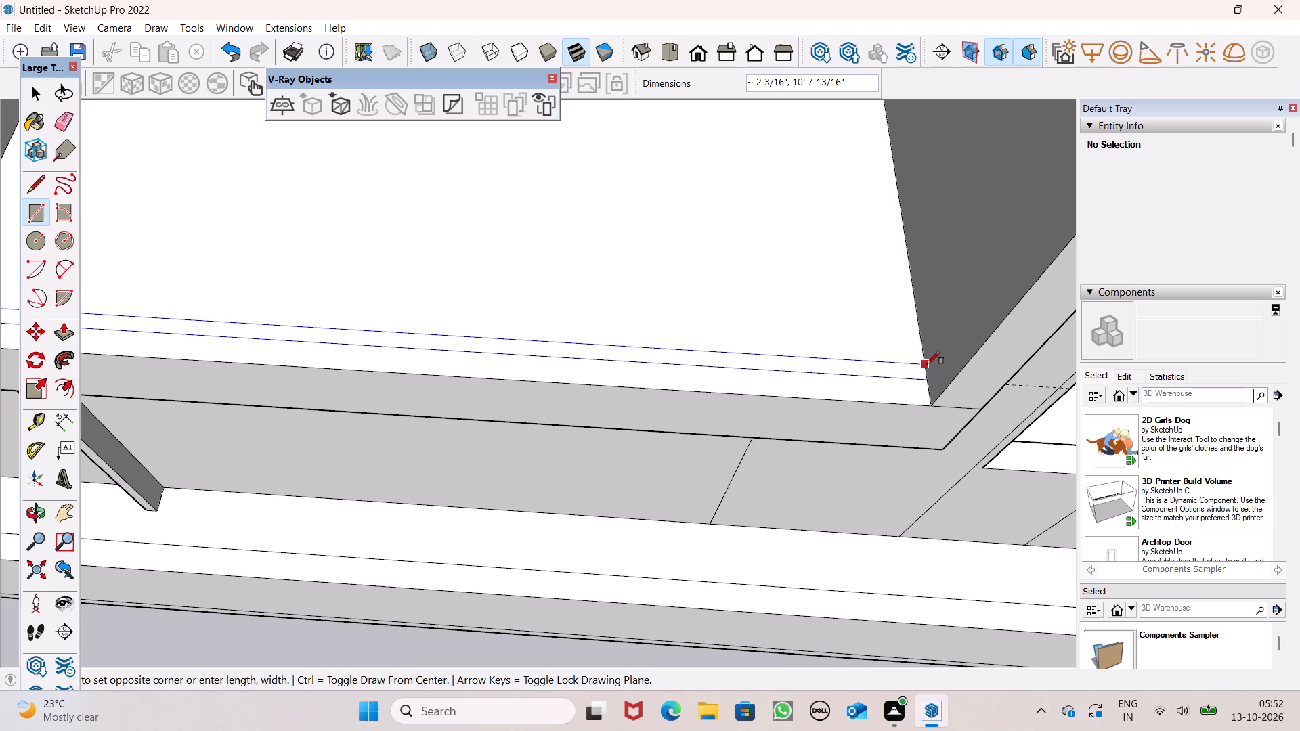
pyautogui.click(927, 364)
pyautogui.scroll(-9, 904, 324)
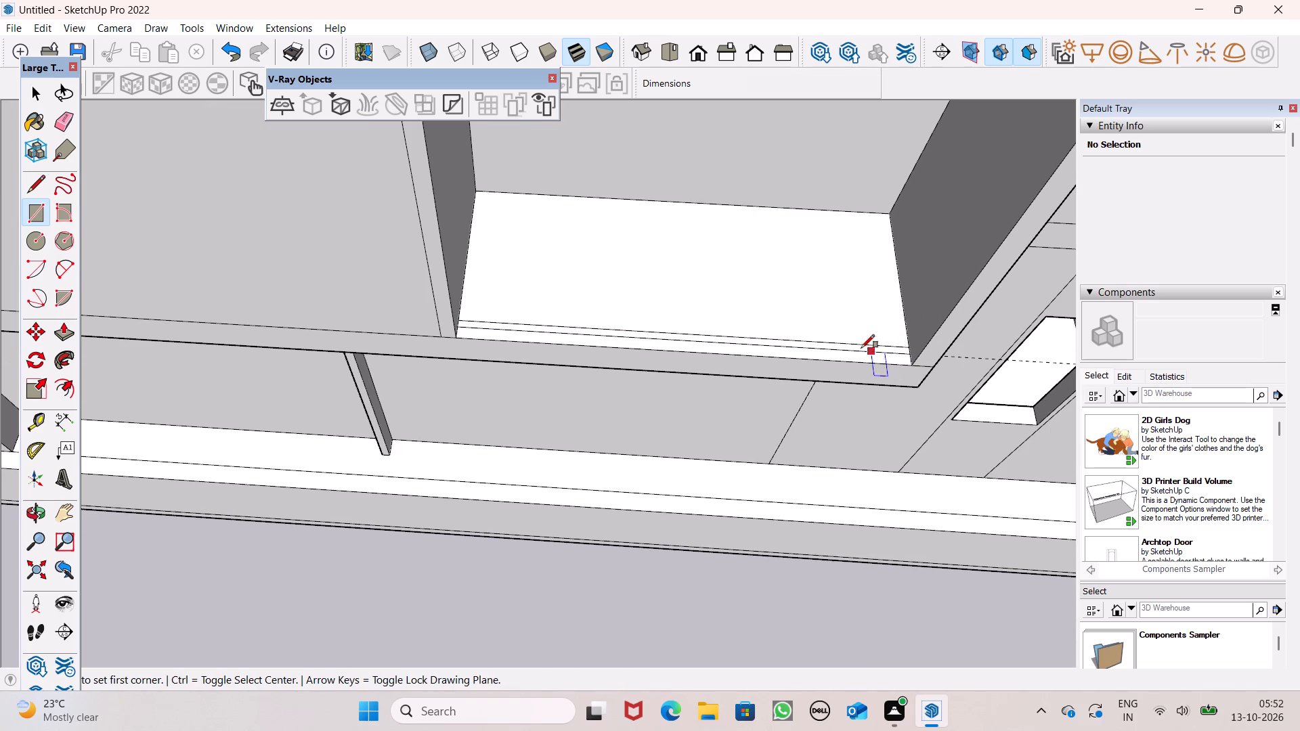
pyautogui.press('space')
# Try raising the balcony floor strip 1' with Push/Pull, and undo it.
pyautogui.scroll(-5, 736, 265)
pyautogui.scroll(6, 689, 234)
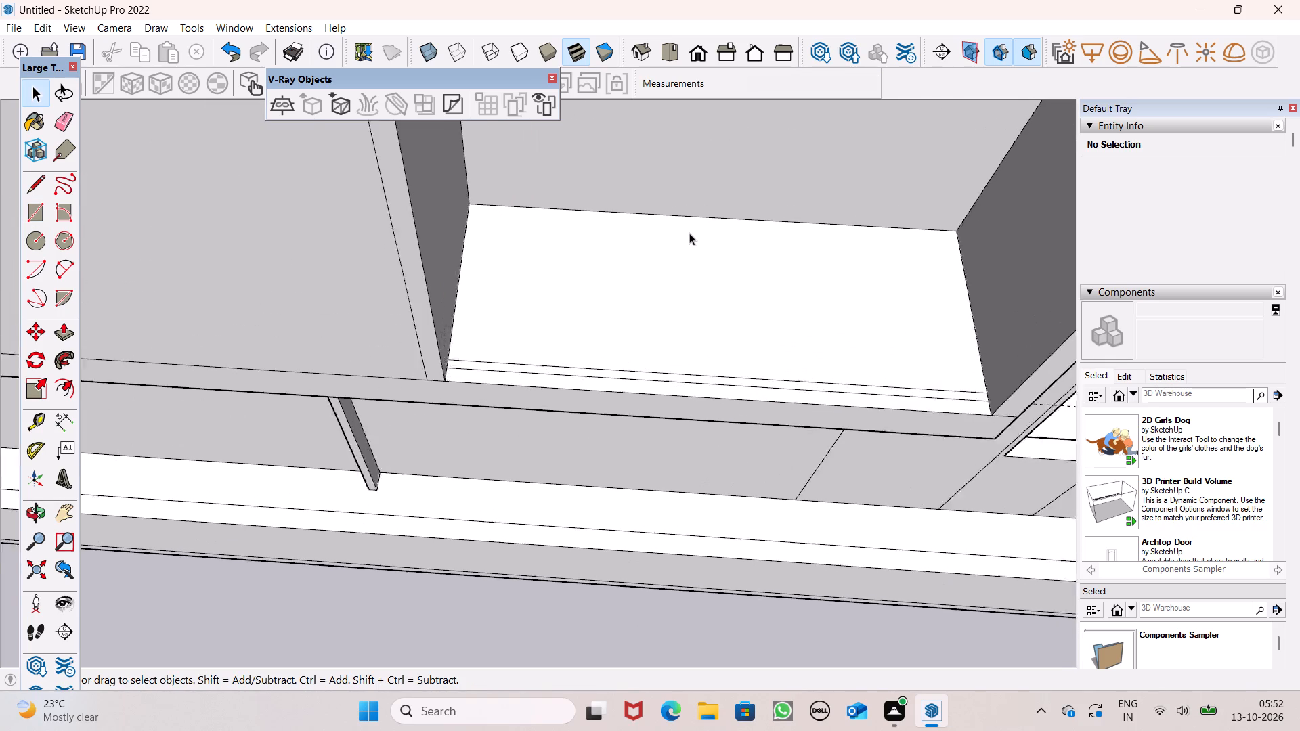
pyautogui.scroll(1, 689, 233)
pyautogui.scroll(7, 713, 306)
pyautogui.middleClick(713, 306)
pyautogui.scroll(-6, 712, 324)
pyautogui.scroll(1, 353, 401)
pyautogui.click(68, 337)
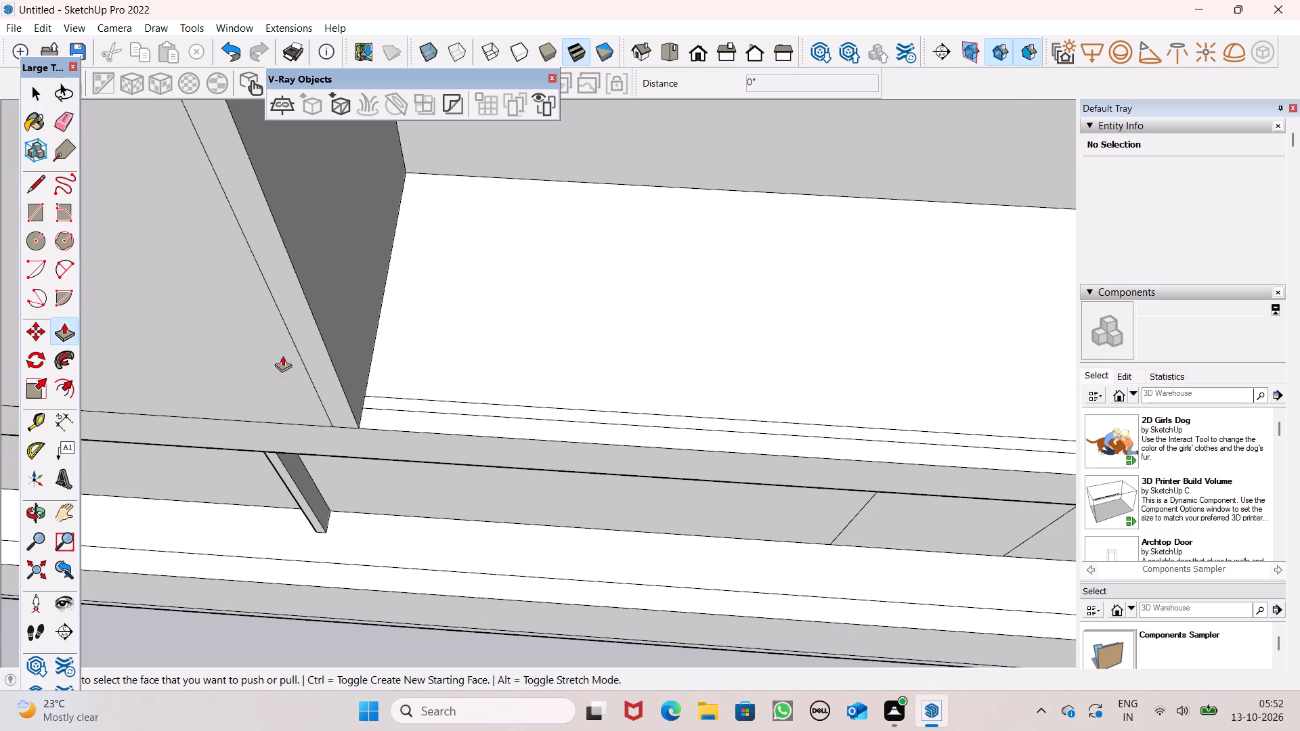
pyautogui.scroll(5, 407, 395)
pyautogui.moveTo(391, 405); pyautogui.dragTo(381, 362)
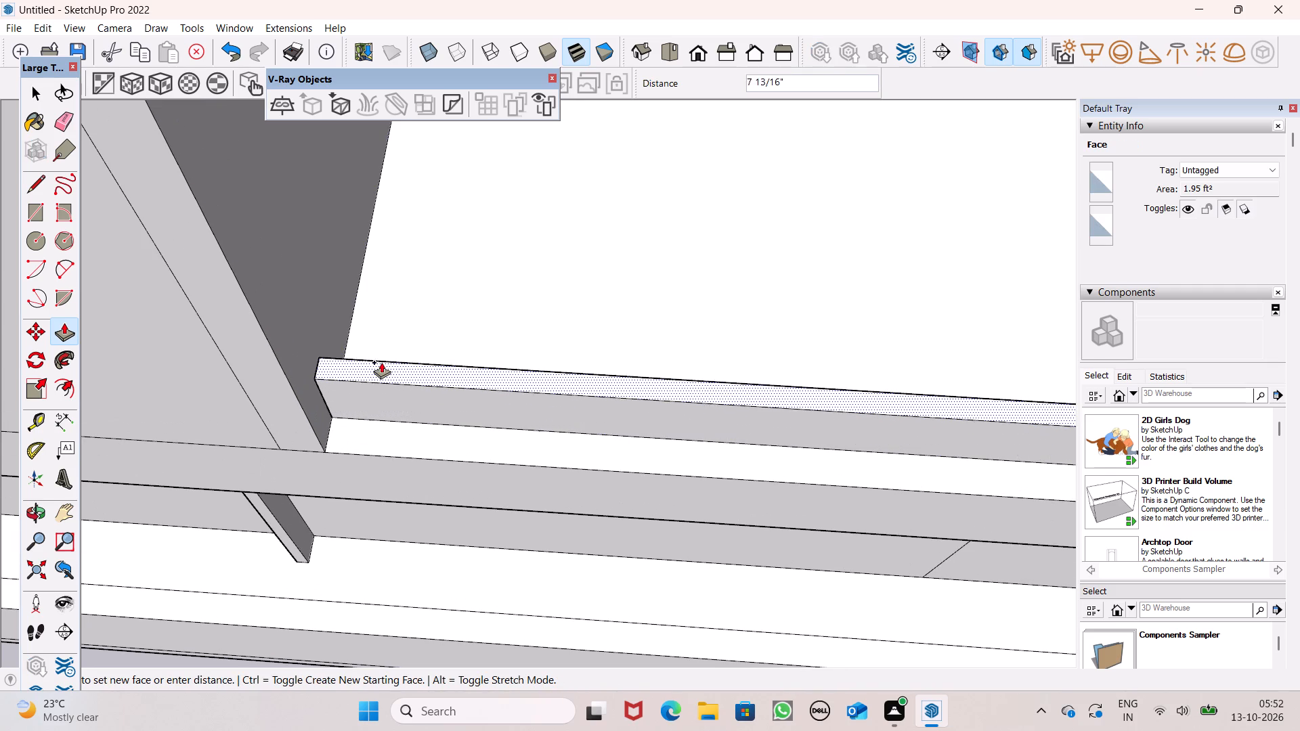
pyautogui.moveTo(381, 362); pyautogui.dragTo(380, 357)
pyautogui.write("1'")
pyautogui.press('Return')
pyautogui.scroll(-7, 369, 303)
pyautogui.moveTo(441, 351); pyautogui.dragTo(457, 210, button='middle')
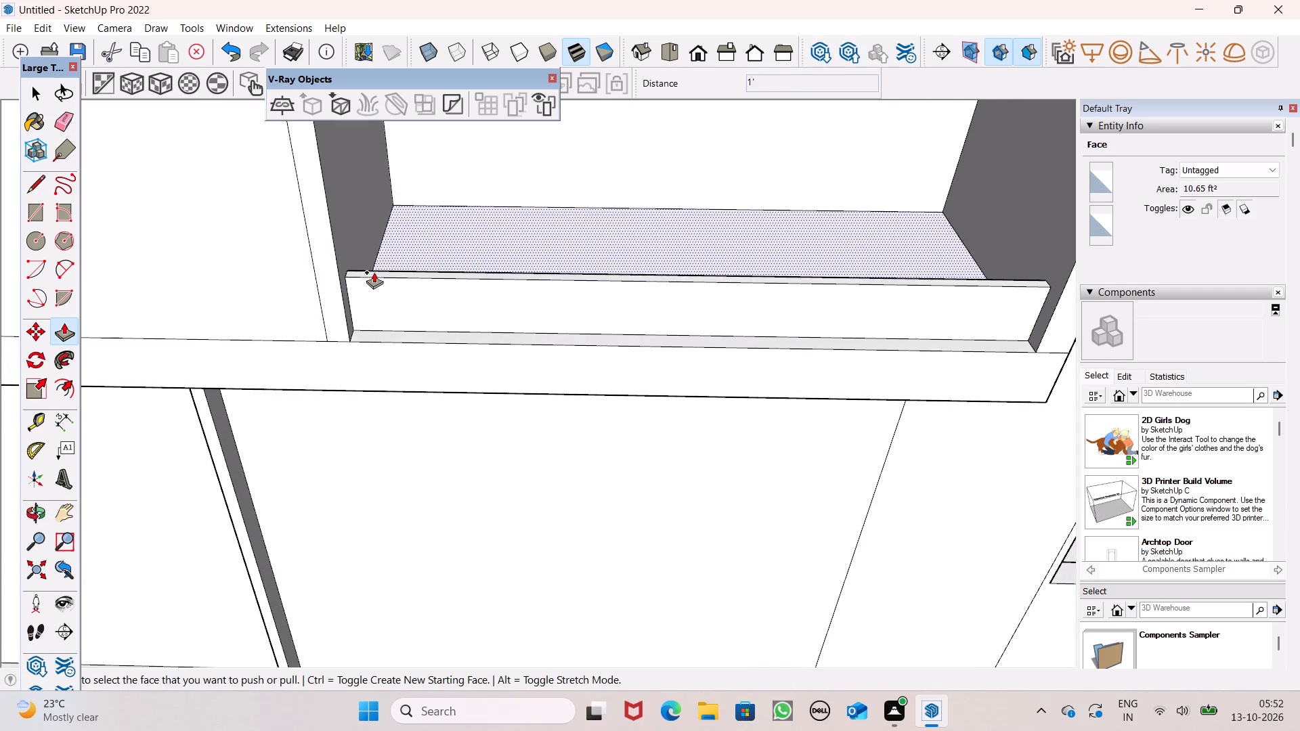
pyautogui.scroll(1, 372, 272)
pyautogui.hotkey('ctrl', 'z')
# Push/Pull the balcony floor strip up 6" to form a low curb.
pyautogui.moveTo(375, 309); pyautogui.dragTo(378, 349, button='middle')
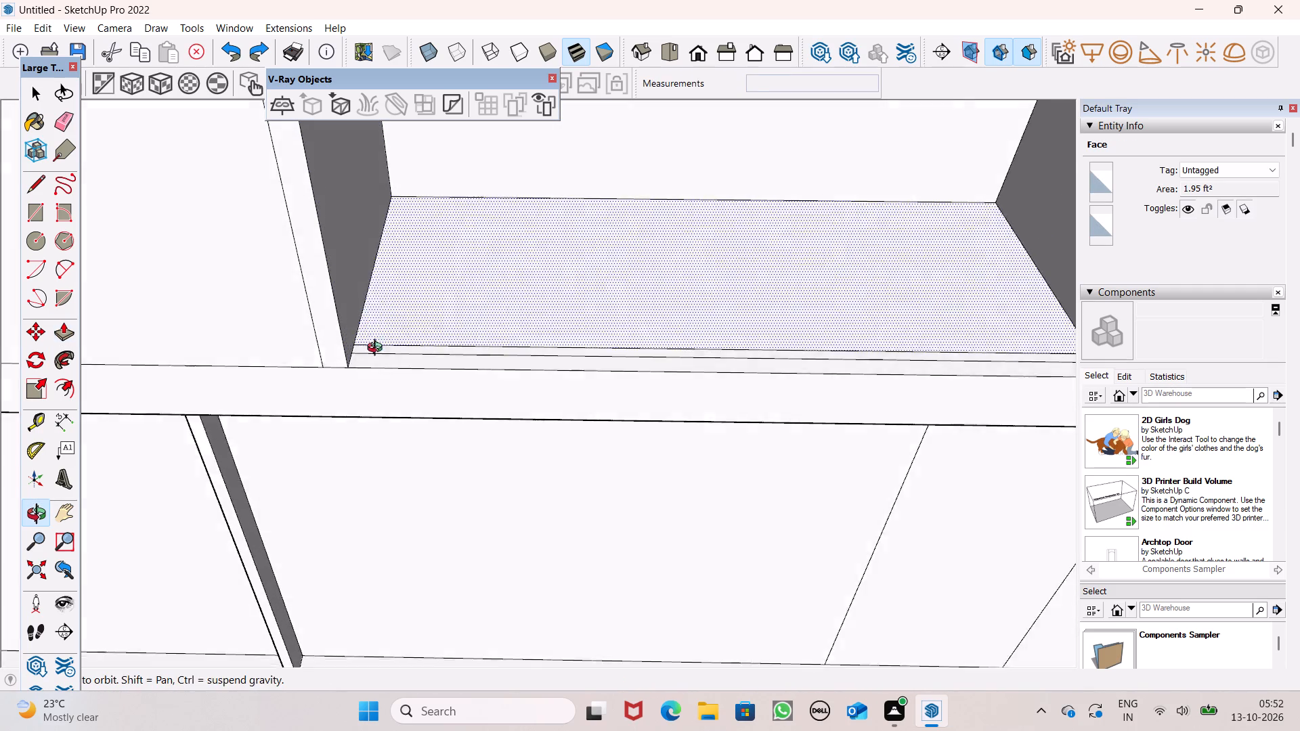
pyautogui.moveTo(378, 349); pyautogui.dragTo(378, 367, button='middle')
pyautogui.scroll(8, 378, 353)
pyautogui.moveTo(365, 364); pyautogui.dragTo(365, 337)
pyautogui.write('6"')
pyautogui.press('Return')
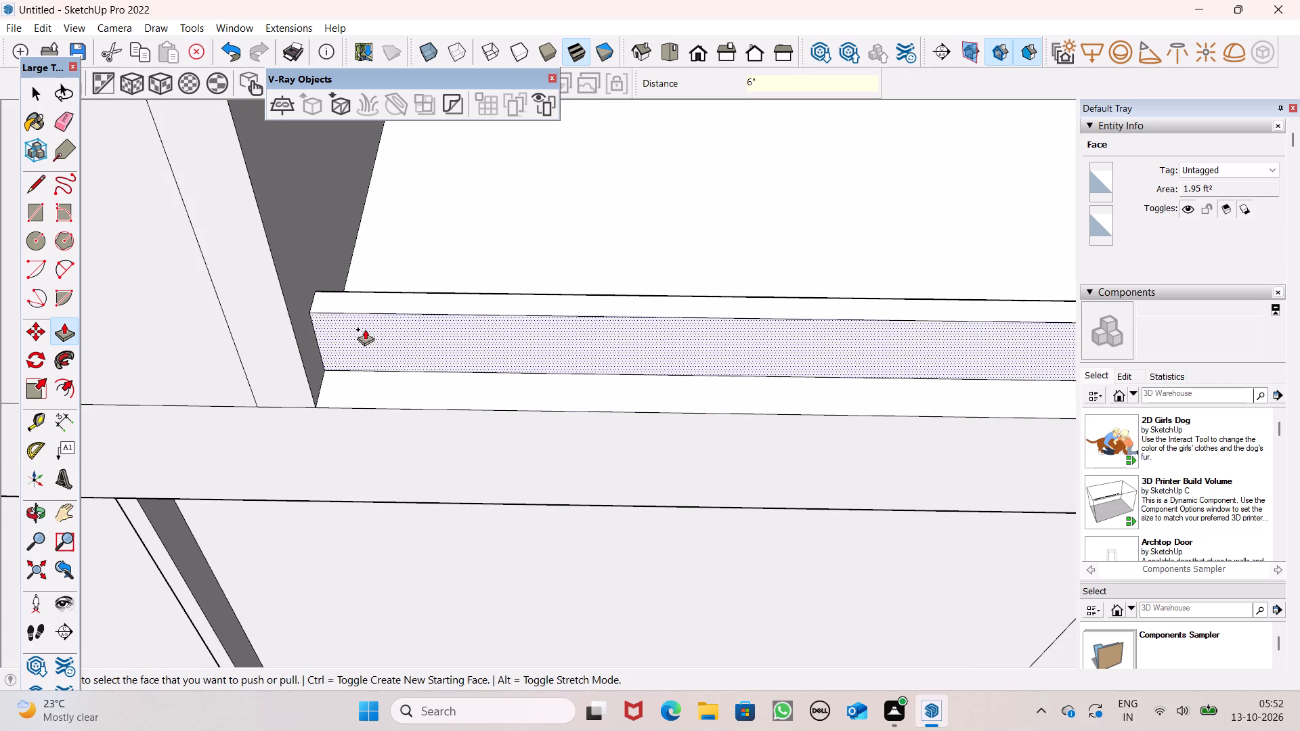
# Thicken the curb by using Push/Pull on its front face, about 1 11/16" toward the balcony's front edge.
pyautogui.scroll(-2, 366, 317)
pyautogui.scroll(1, 366, 317)
pyautogui.scroll(-11, 366, 317)
pyautogui.scroll(1, 501, 346)
pyautogui.moveTo(501, 346); pyautogui.dragTo(517, 278, button='middle')
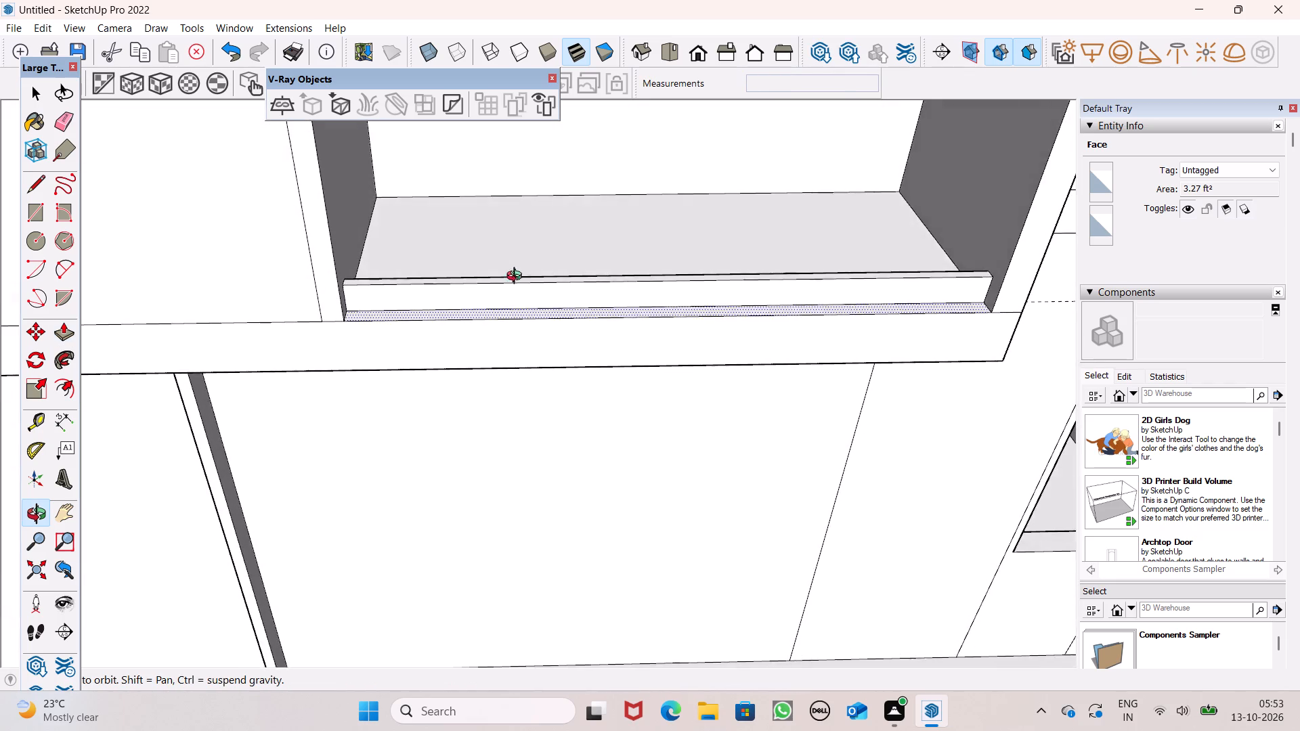
pyautogui.moveTo(517, 278); pyautogui.dragTo(509, 402, button='middle')
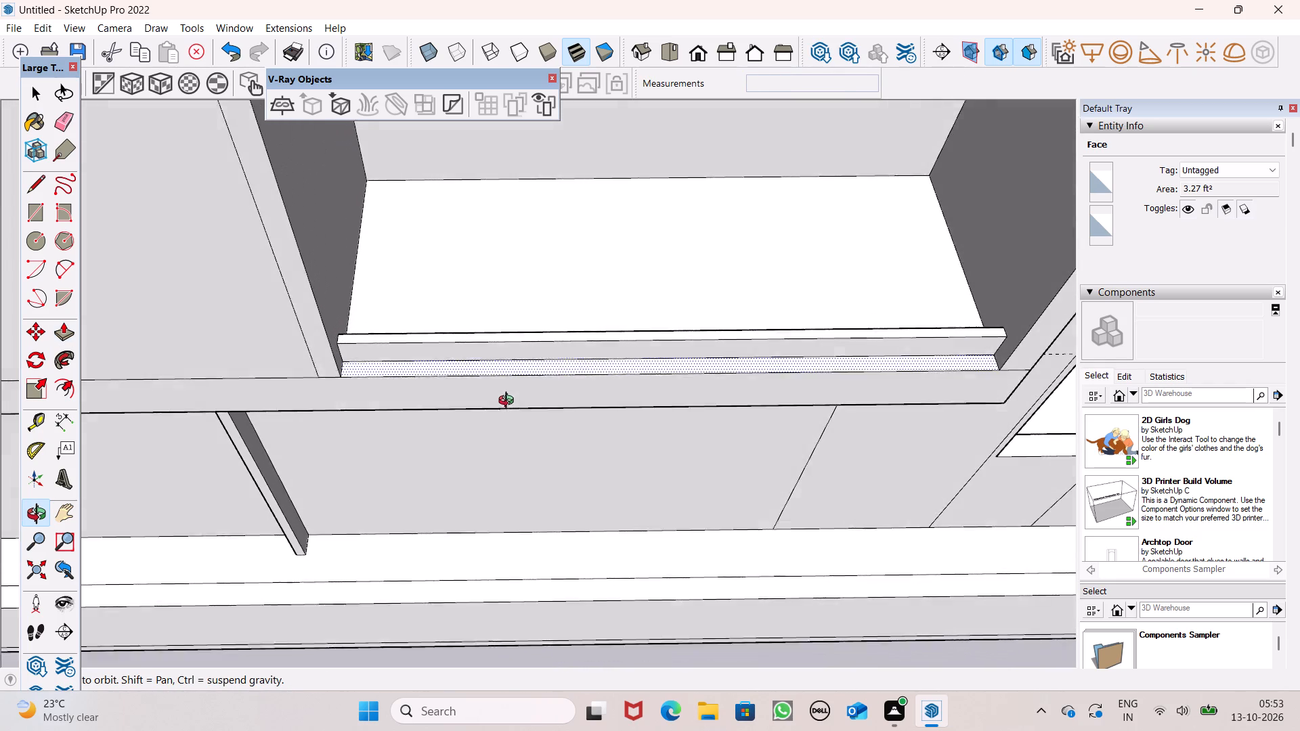
pyautogui.moveTo(509, 402); pyautogui.dragTo(506, 405, button='middle')
pyautogui.scroll(7, 419, 388)
pyautogui.moveTo(414, 340); pyautogui.dragTo(415, 350)
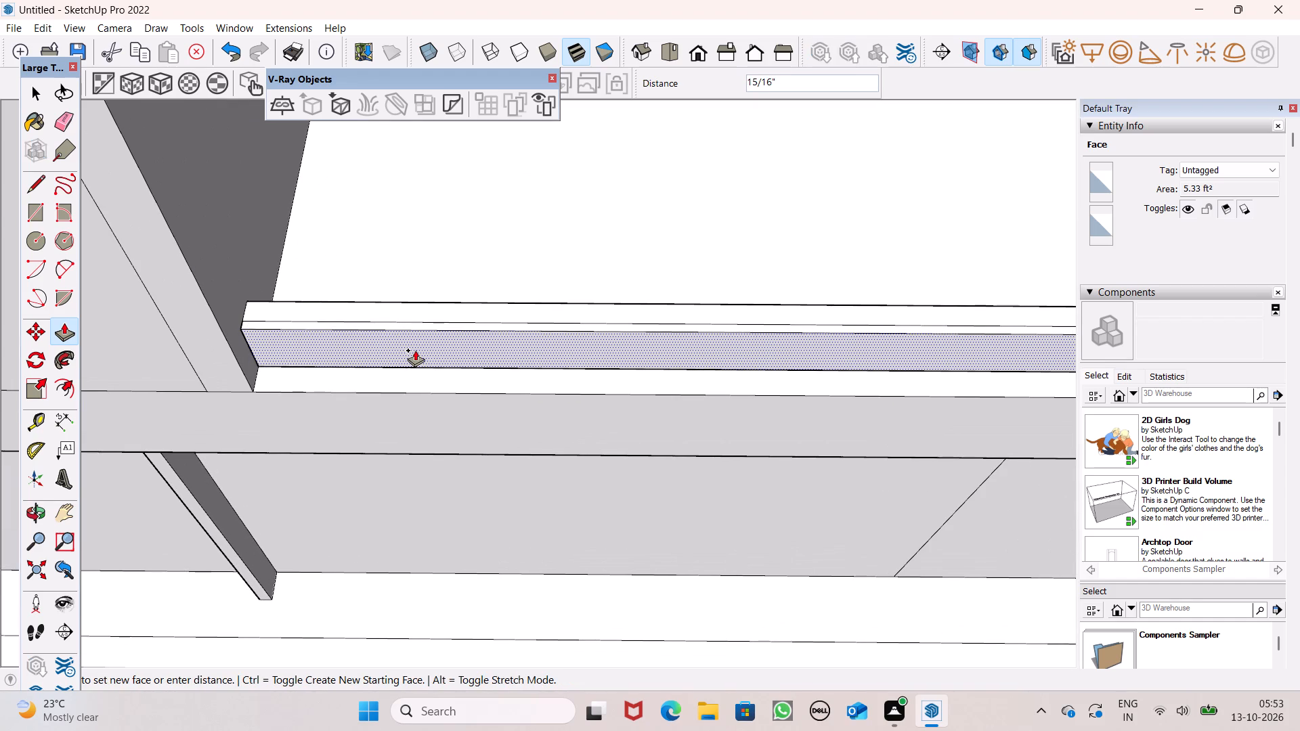
pyautogui.moveTo(415, 350); pyautogui.dragTo(415, 355)
# Examine the balcony curb and the building's upper front from above and from several sides.
pyautogui.scroll(-4, 509, 307)
pyautogui.moveTo(643, 357); pyautogui.dragTo(202, 448, button='middle')
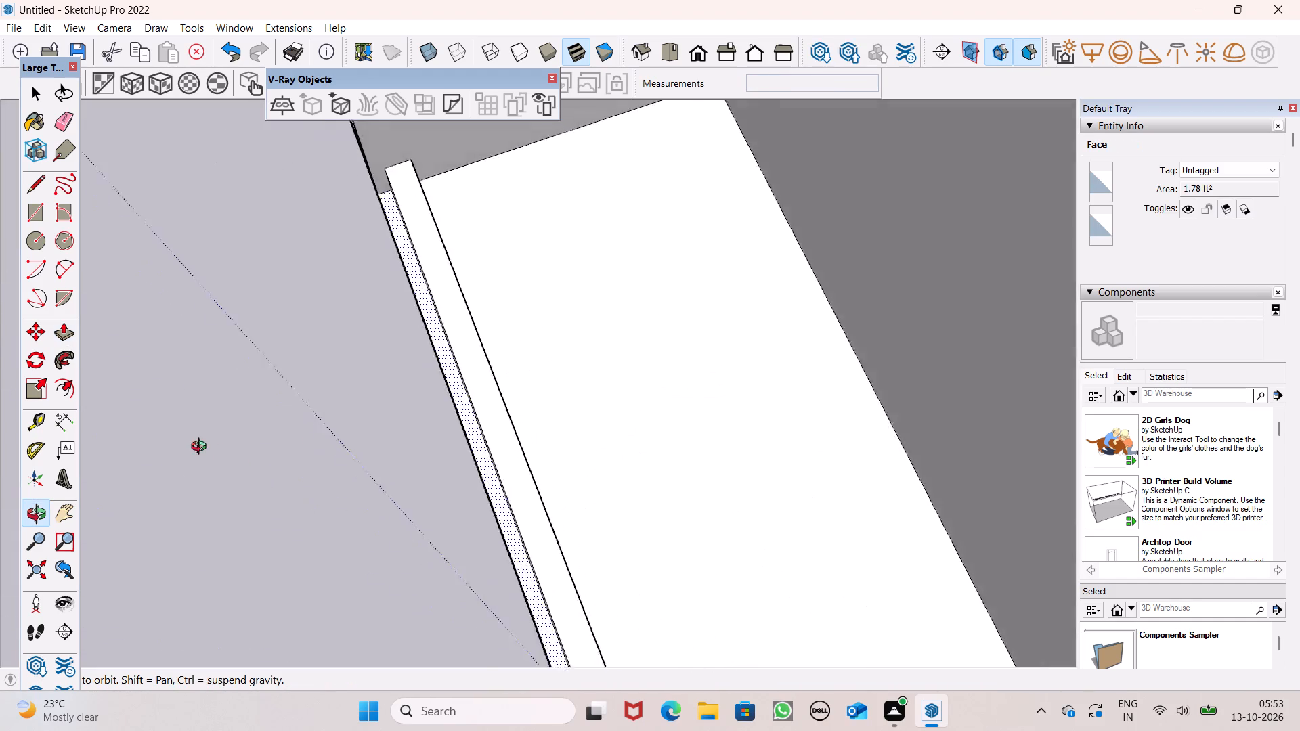
pyautogui.moveTo(202, 448); pyautogui.dragTo(21, 314, button='middle')
pyautogui.scroll(1, 433, 456)
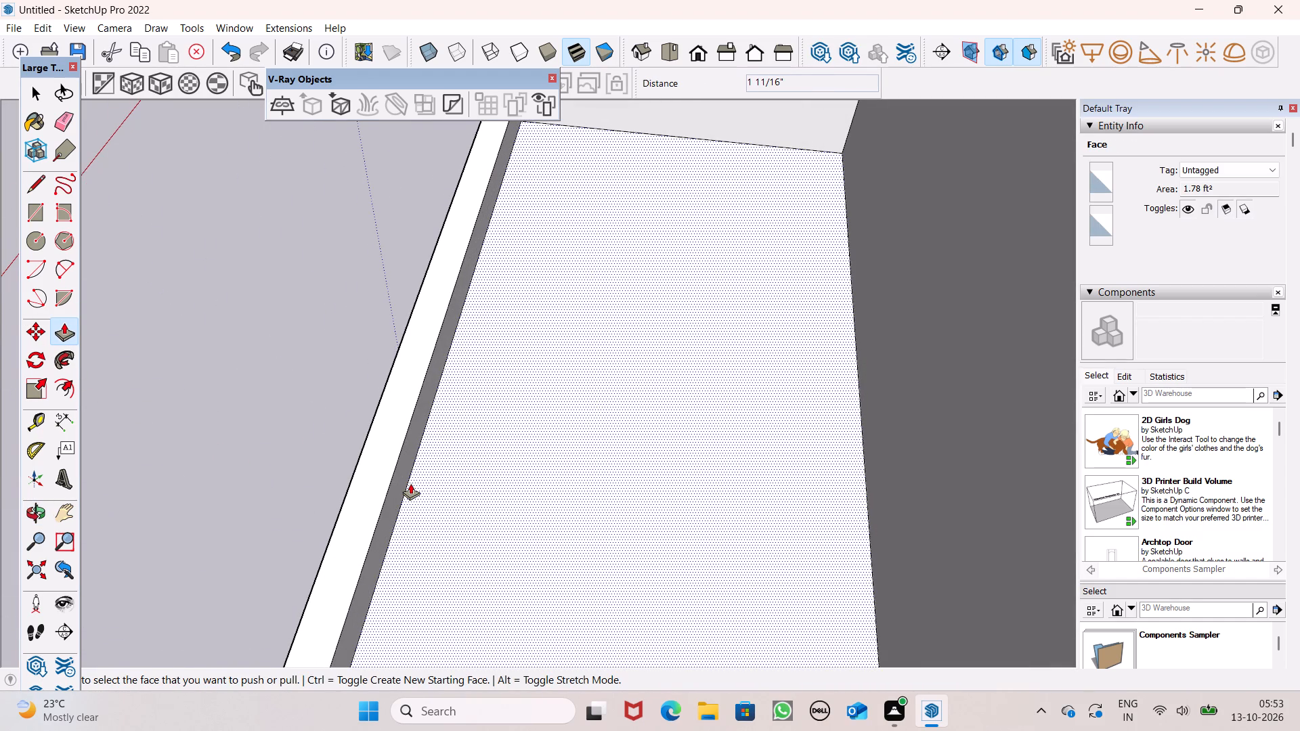
pyautogui.scroll(1, 410, 483)
pyautogui.scroll(-4, 519, 425)
pyautogui.moveTo(527, 474); pyautogui.dragTo(607, 487, button='middle')
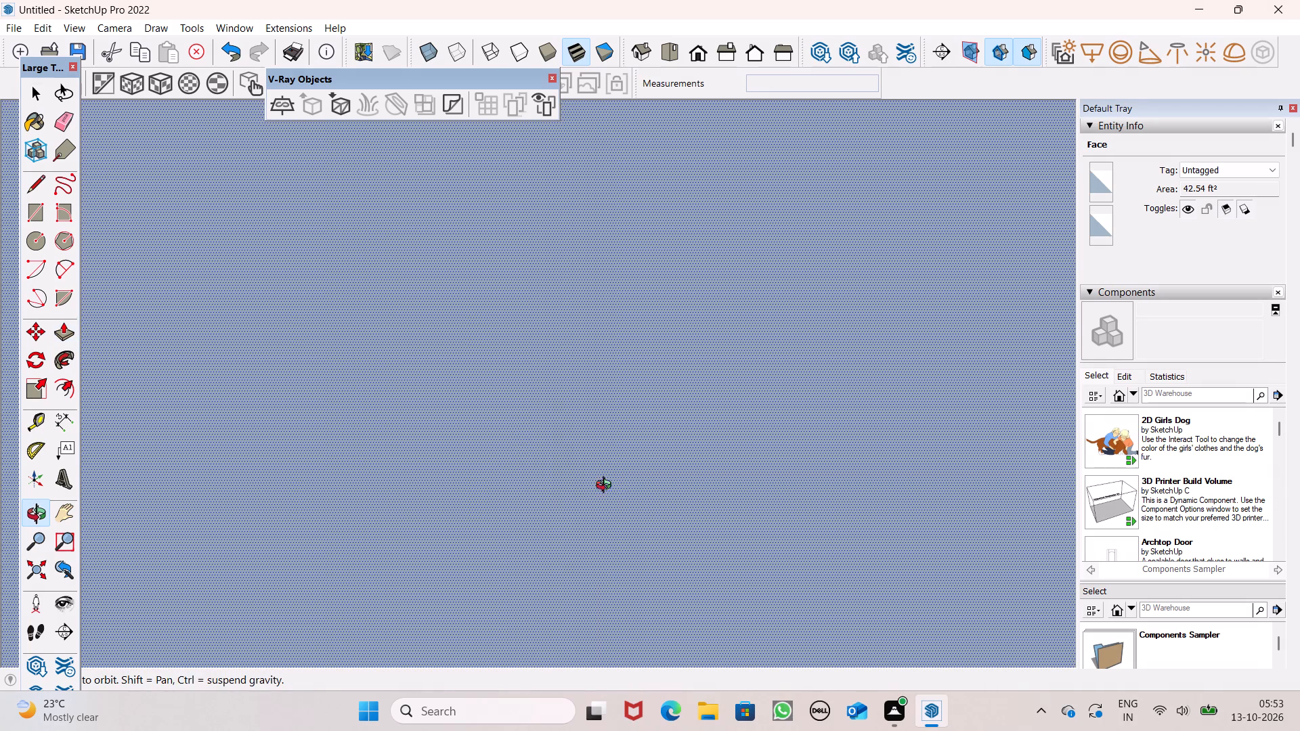
pyautogui.moveTo(607, 487); pyautogui.dragTo(624, 483, button='middle')
pyautogui.press('space')
pyautogui.click(676, 55)
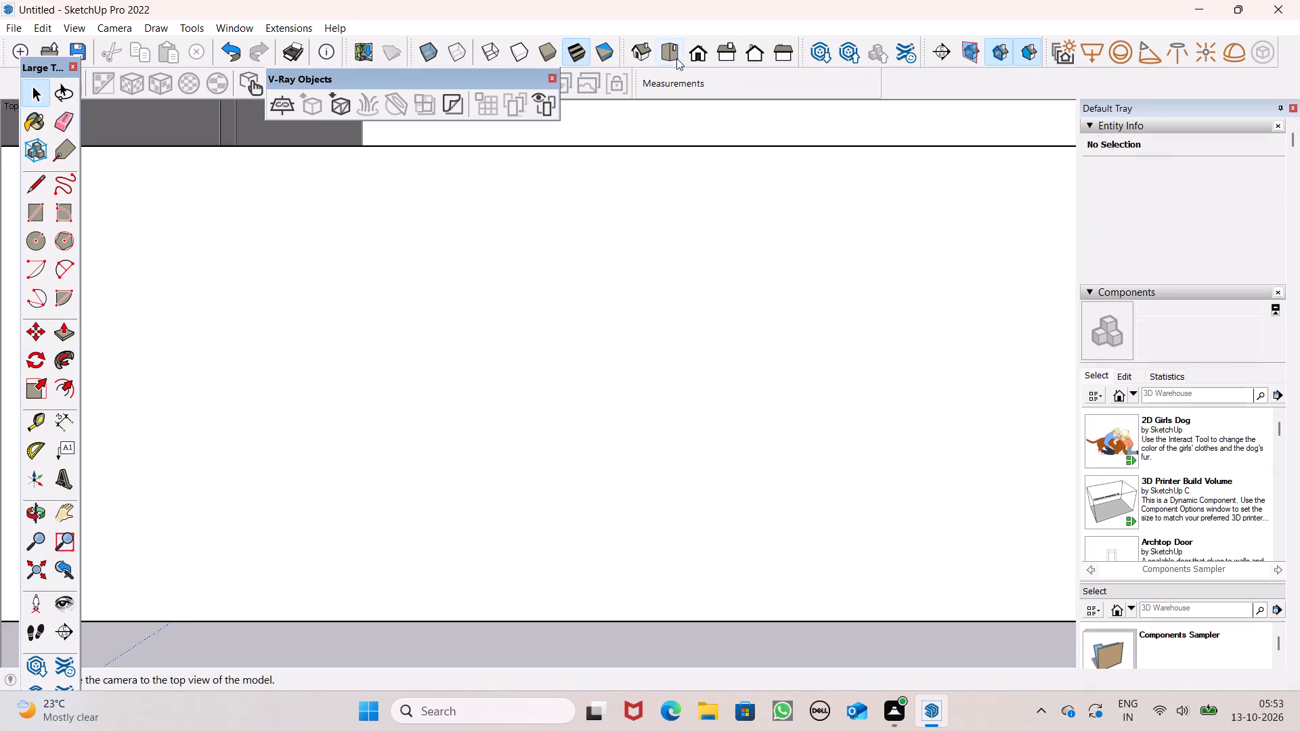
pyautogui.scroll(-12, 766, 308)
pyautogui.moveTo(695, 344); pyautogui.dragTo(1070, 279, button='middle')
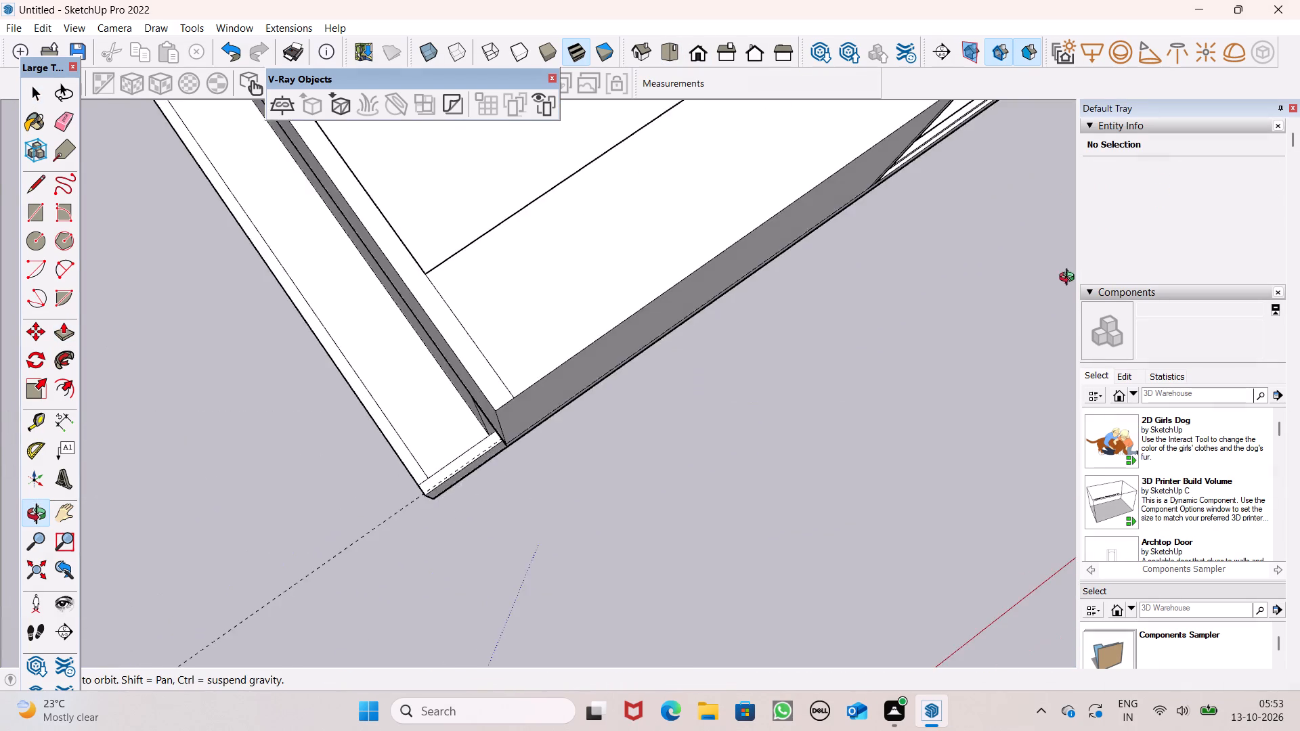
pyautogui.moveTo(1070, 279); pyautogui.dragTo(751, 108, button='middle')
pyautogui.scroll(-5, 557, 203)
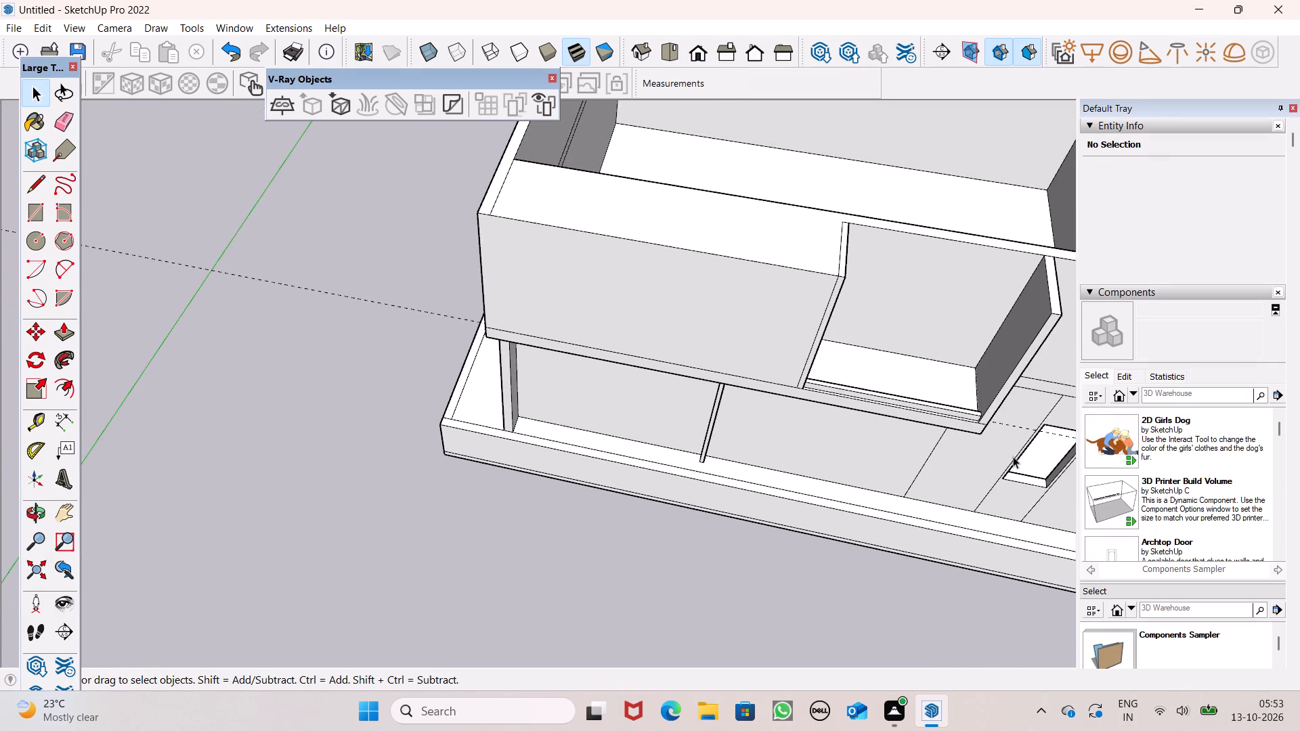
pyautogui.scroll(7, 1013, 456)
pyautogui.scroll(8, 974, 353)
pyautogui.scroll(5, 802, 367)
pyautogui.scroll(-2, 801, 367)
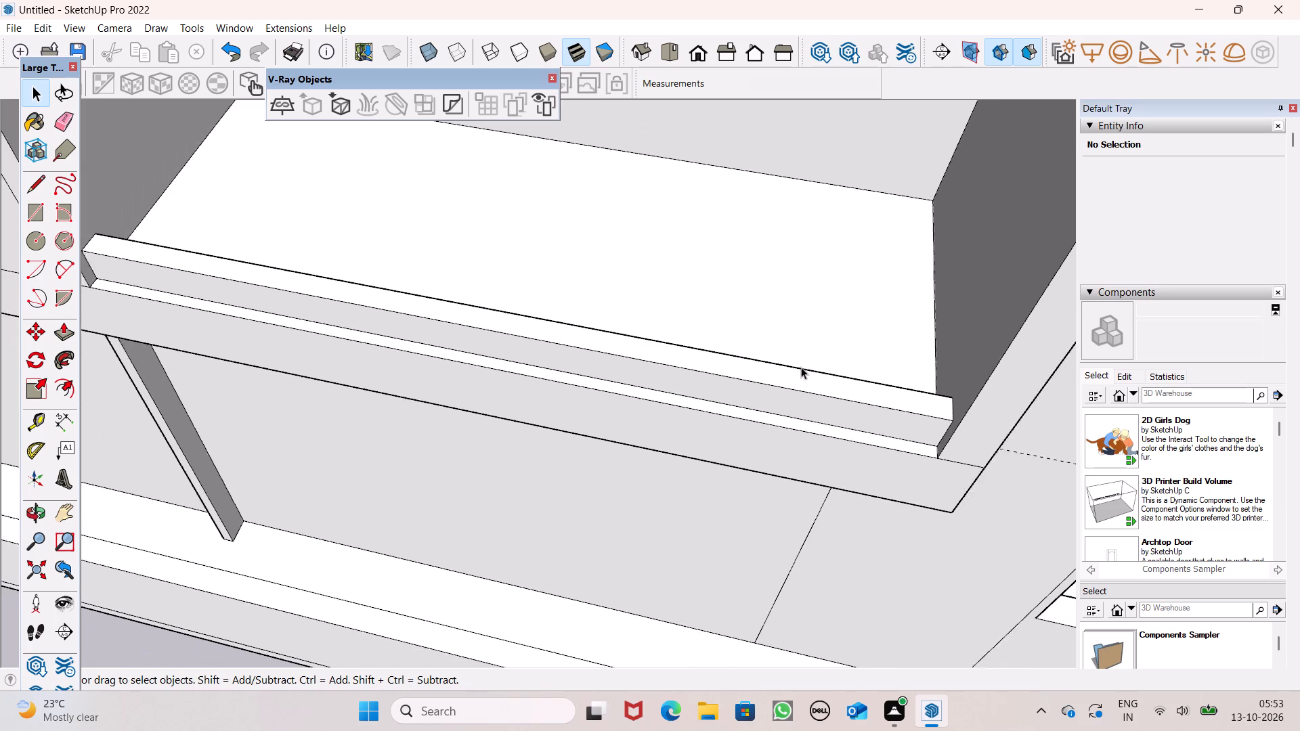
pyautogui.scroll(-2, 801, 367)
pyautogui.moveTo(590, 357); pyautogui.dragTo(647, 380, button='middle')
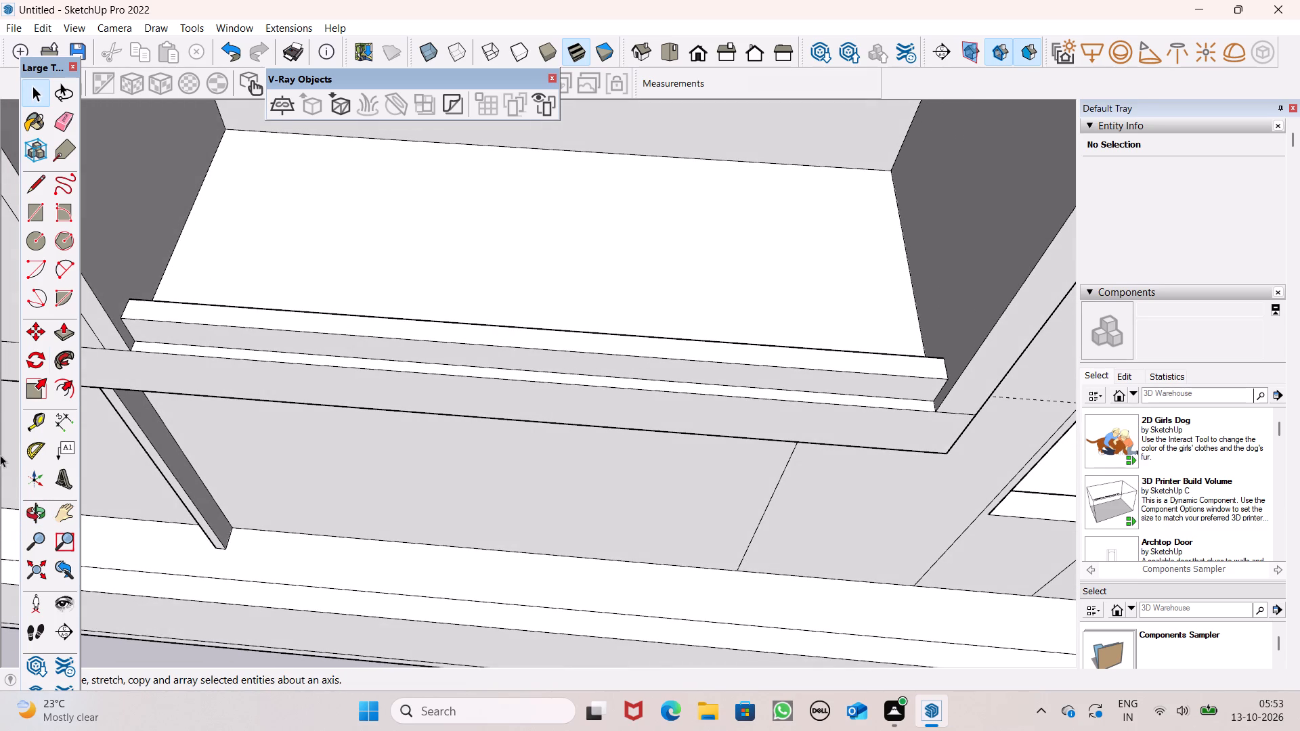
# Draw a line lengthwise along the balcony curb's top face, between its end-edge midpoints, splitting it into front and rear strips.
pyautogui.click(43, 207)
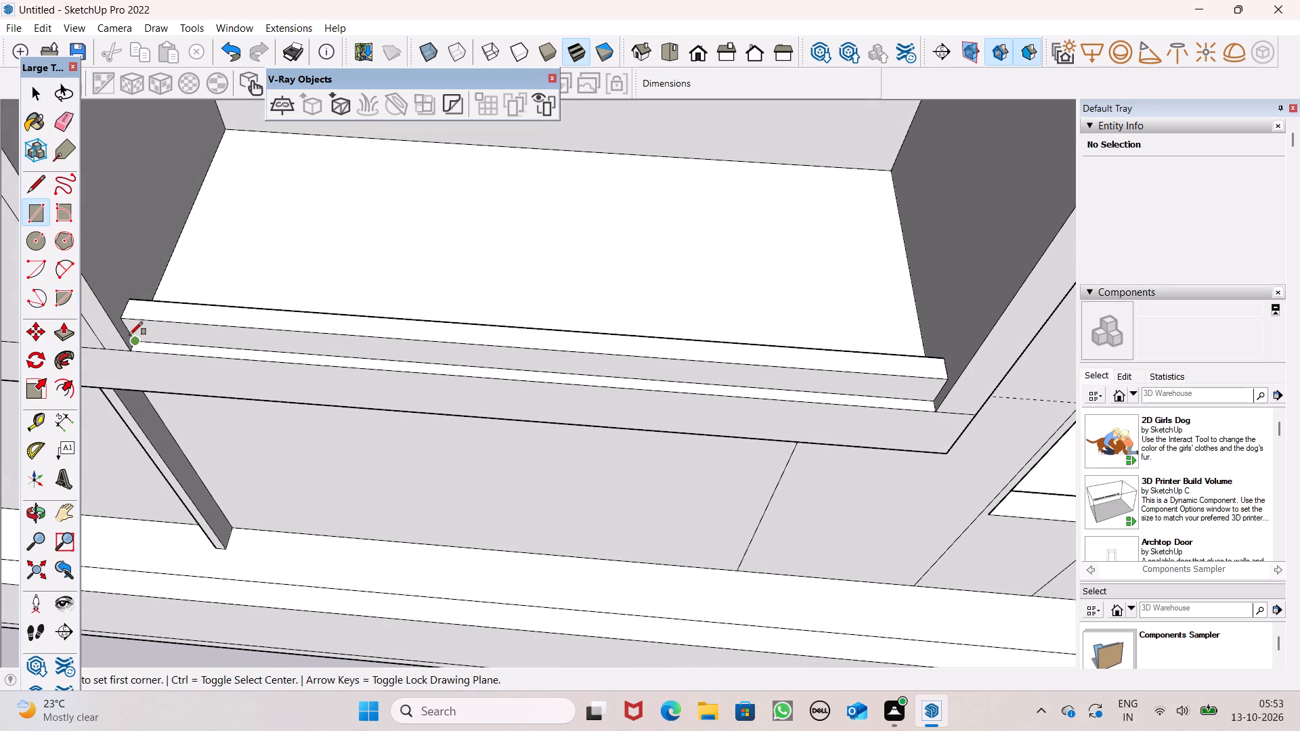
pyautogui.scroll(6, 129, 335)
pyautogui.click(40, 186)
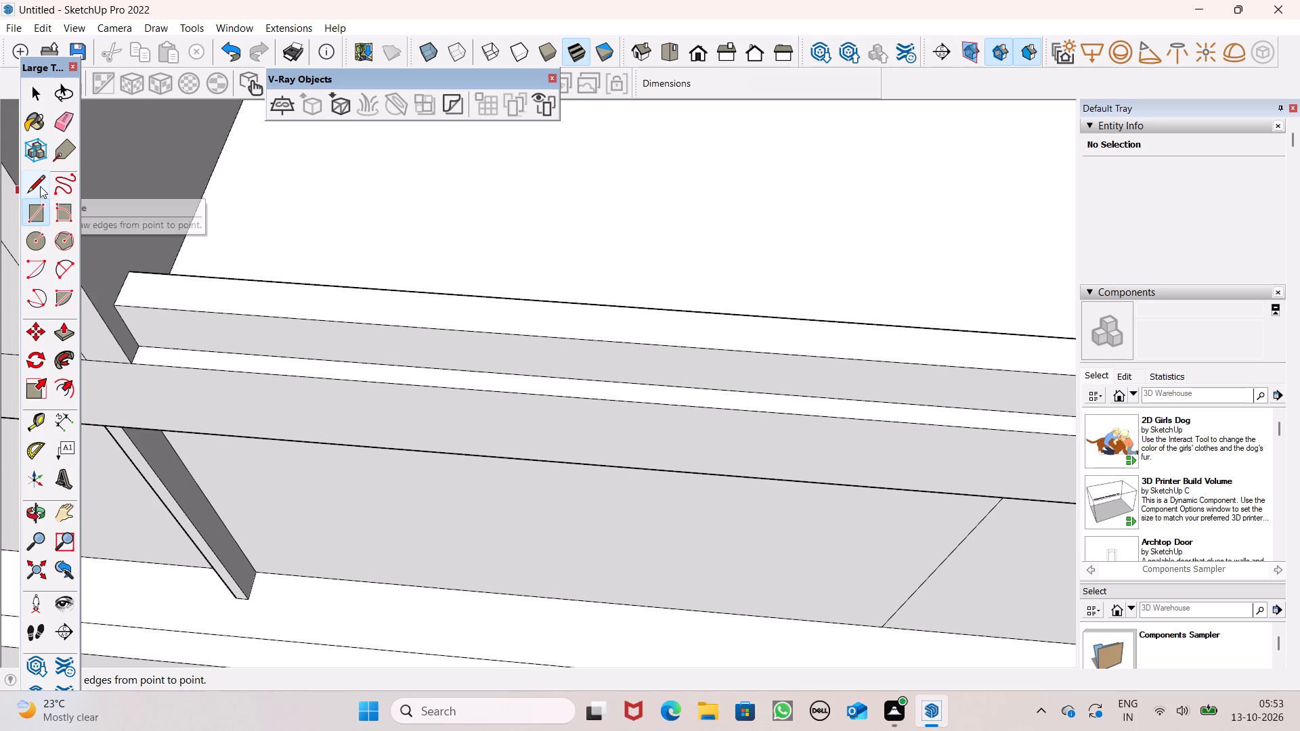
pyautogui.scroll(5, 255, 244)
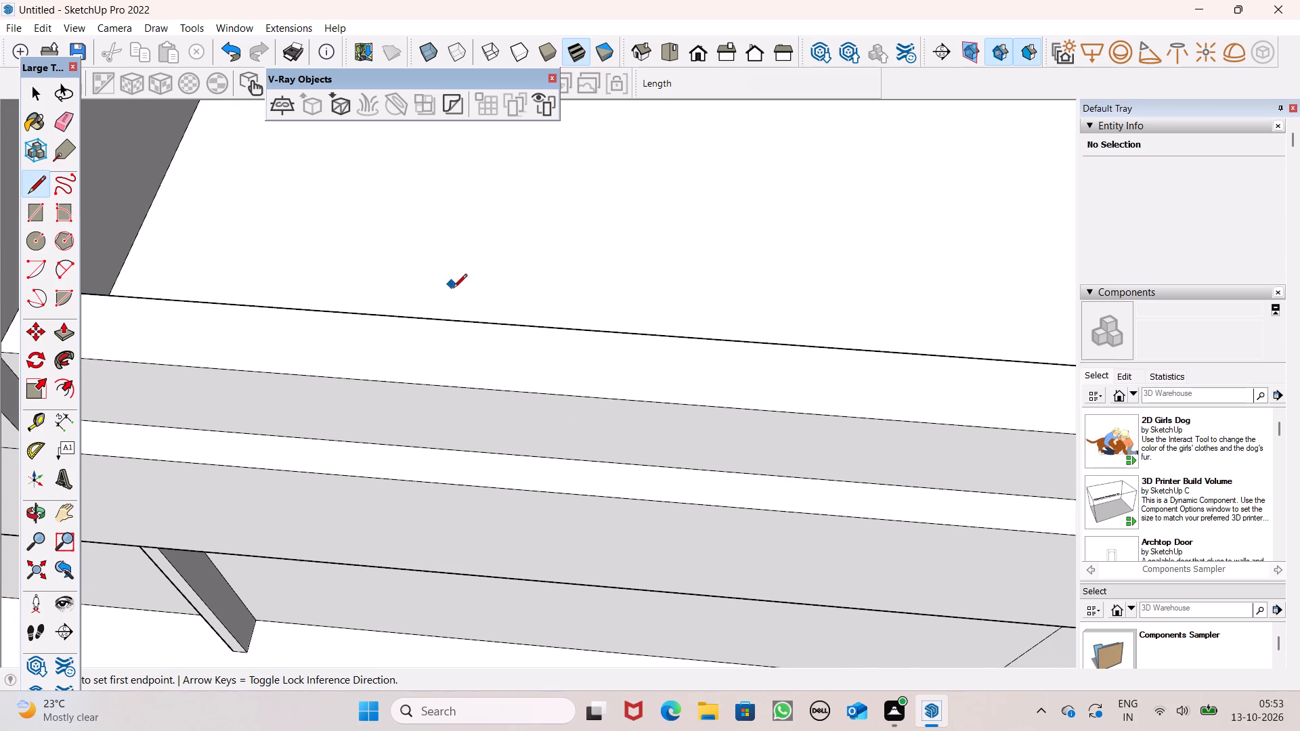
pyautogui.scroll(-7, 453, 289)
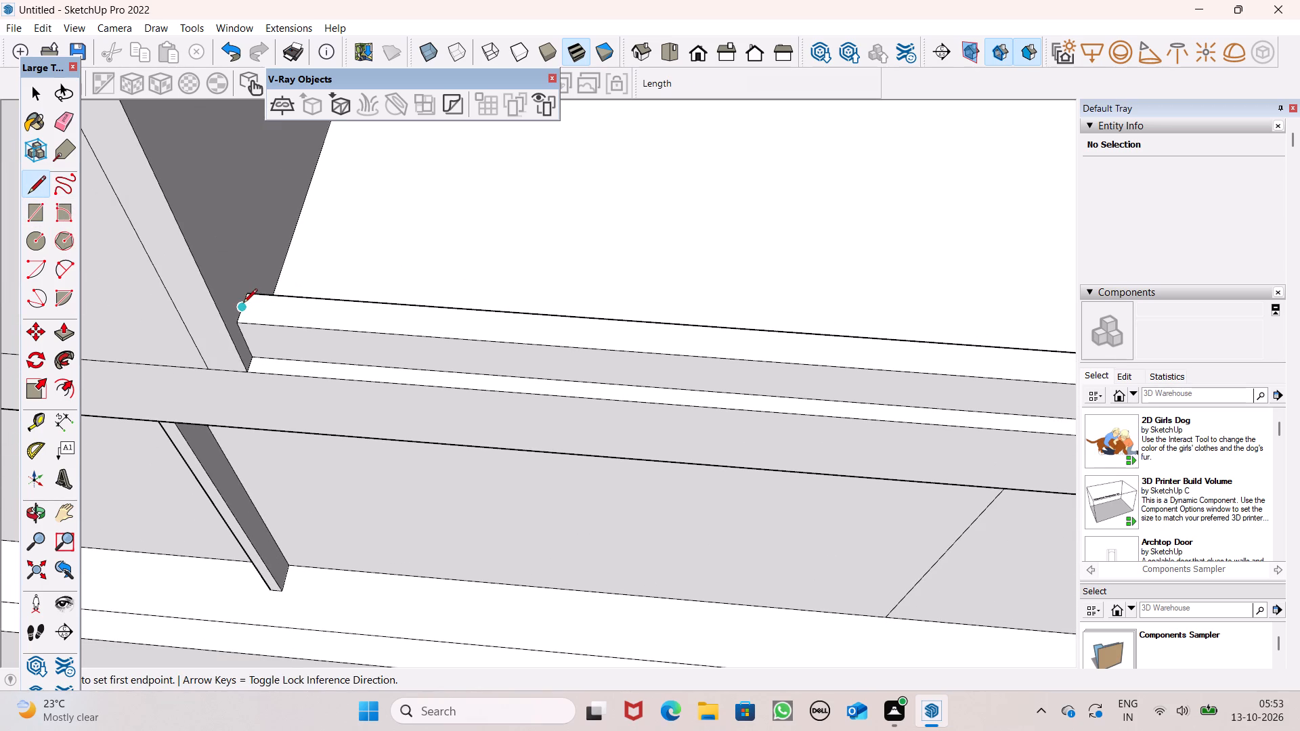
pyautogui.click(243, 304)
pyautogui.scroll(-5, 371, 326)
pyautogui.scroll(-3, 495, 322)
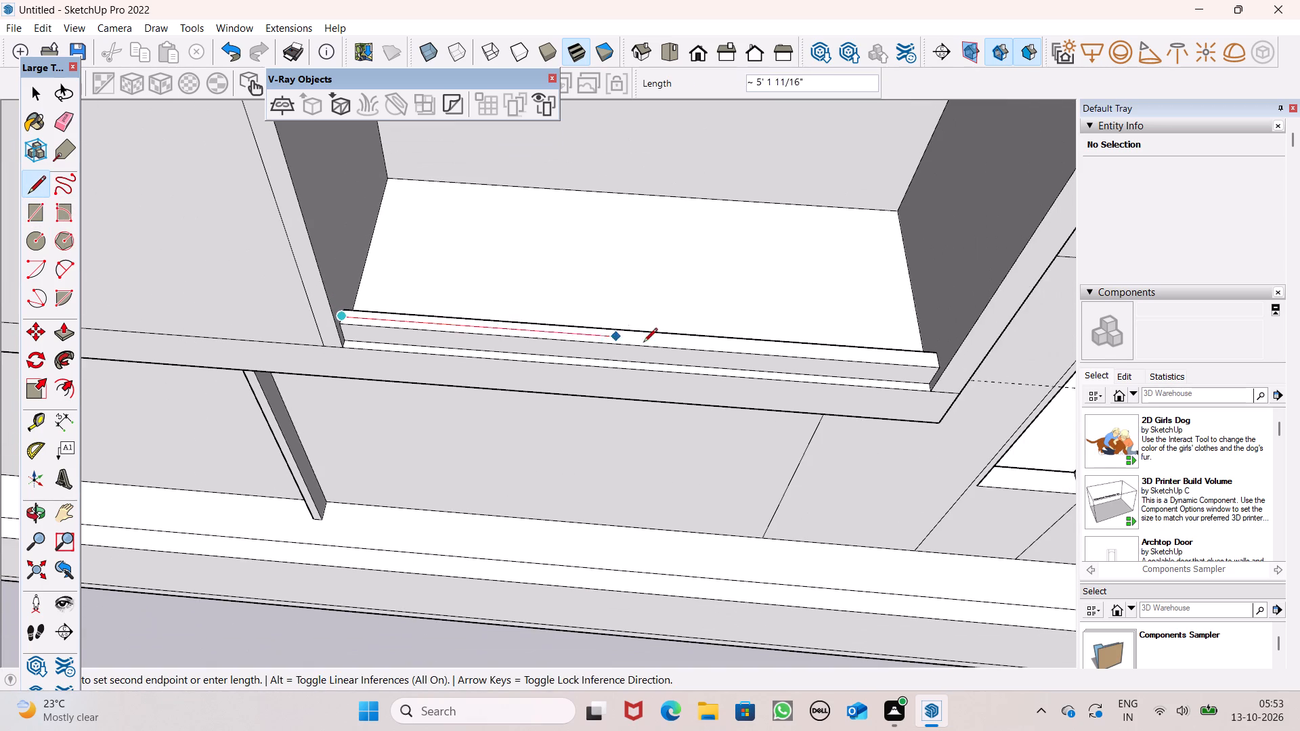
pyautogui.scroll(13, 930, 357)
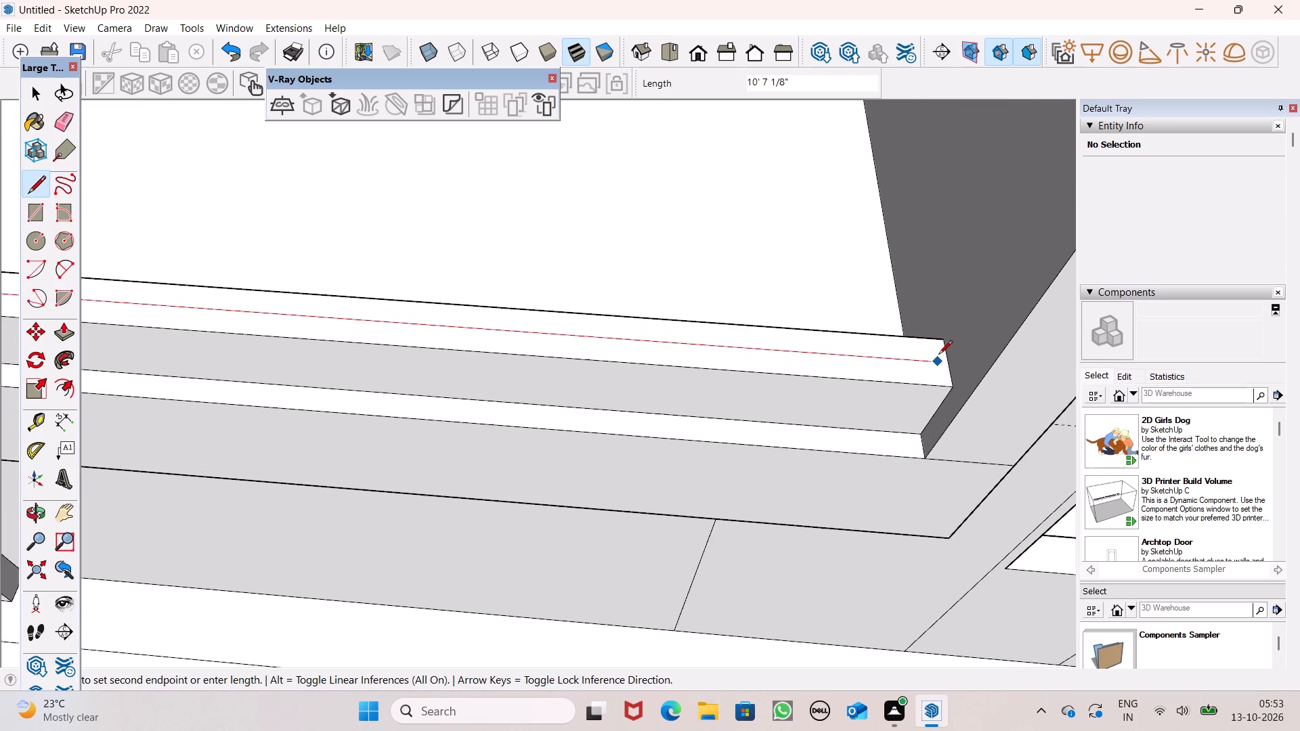
pyautogui.click(953, 356)
pyautogui.press('space')
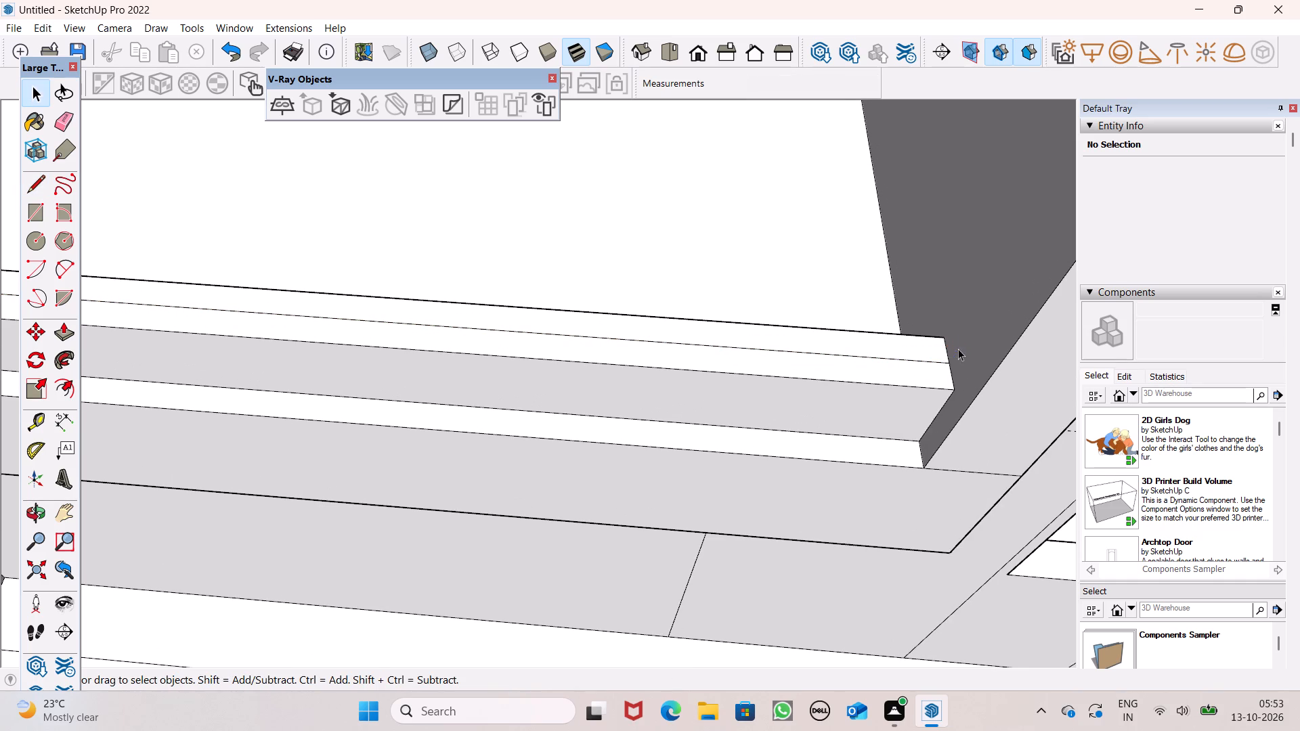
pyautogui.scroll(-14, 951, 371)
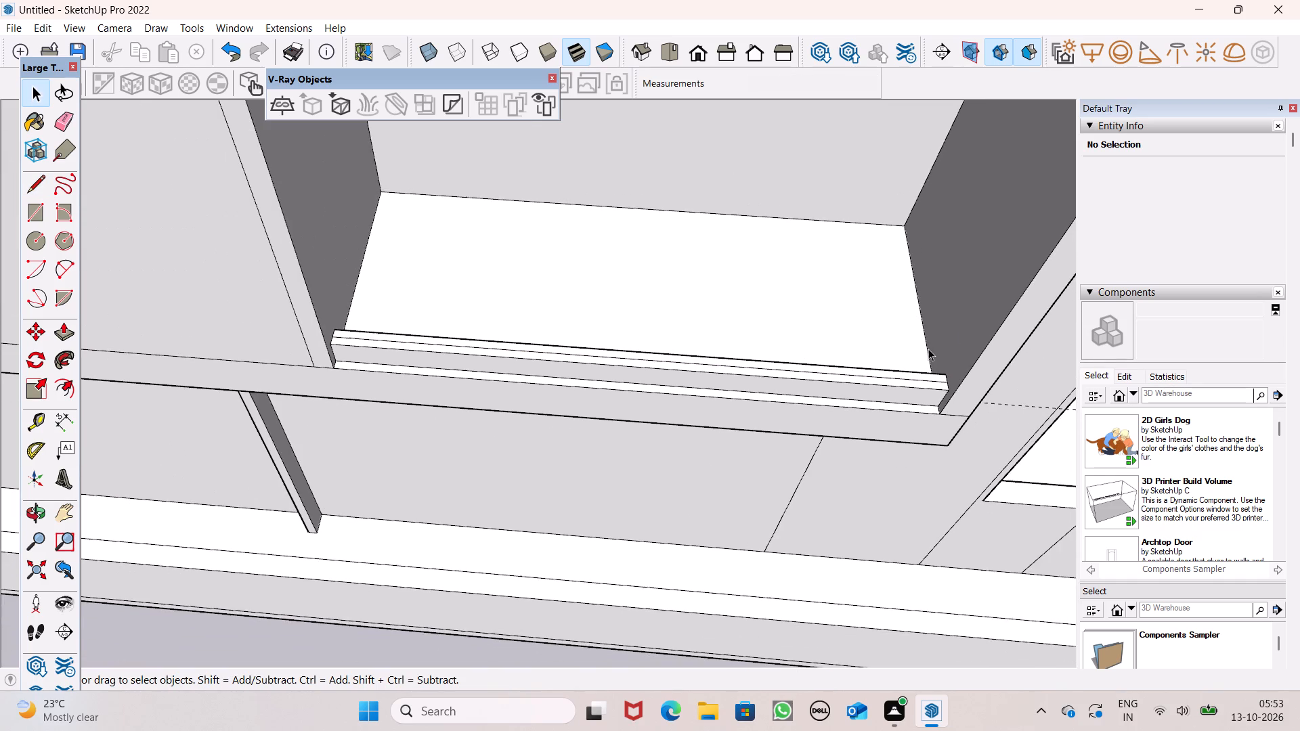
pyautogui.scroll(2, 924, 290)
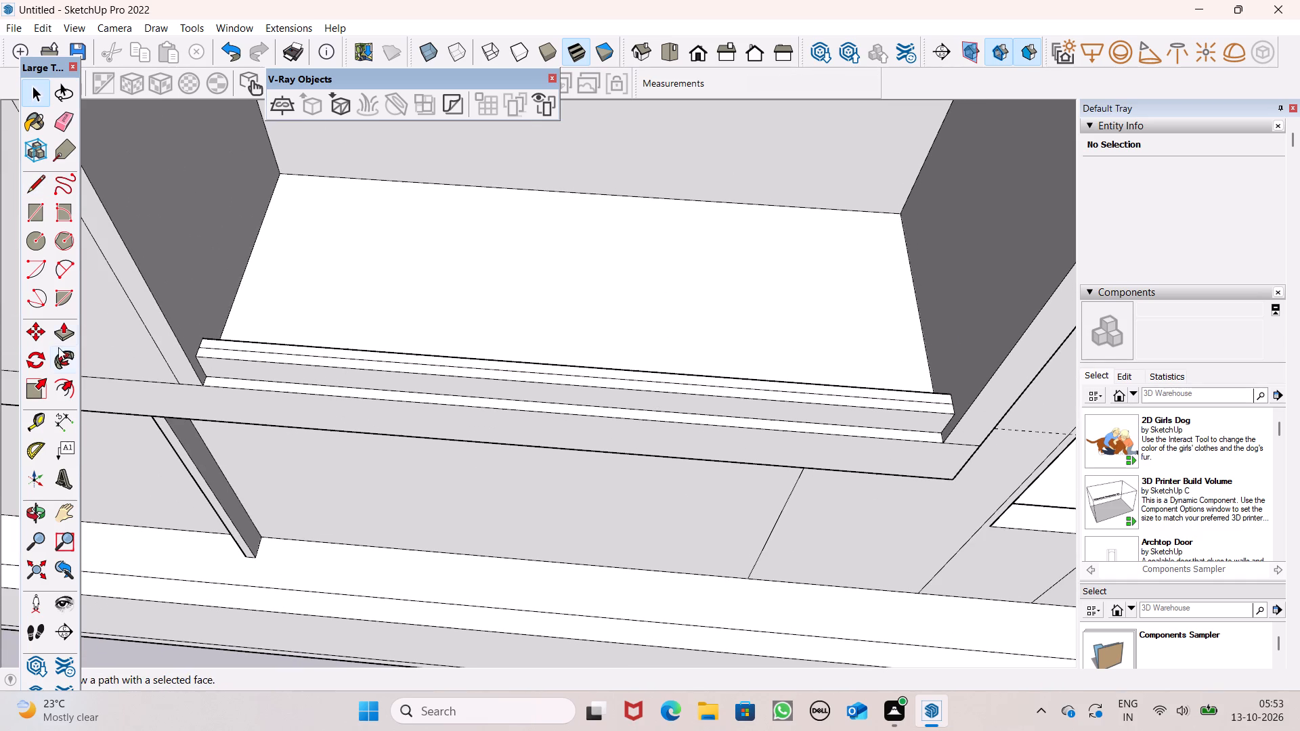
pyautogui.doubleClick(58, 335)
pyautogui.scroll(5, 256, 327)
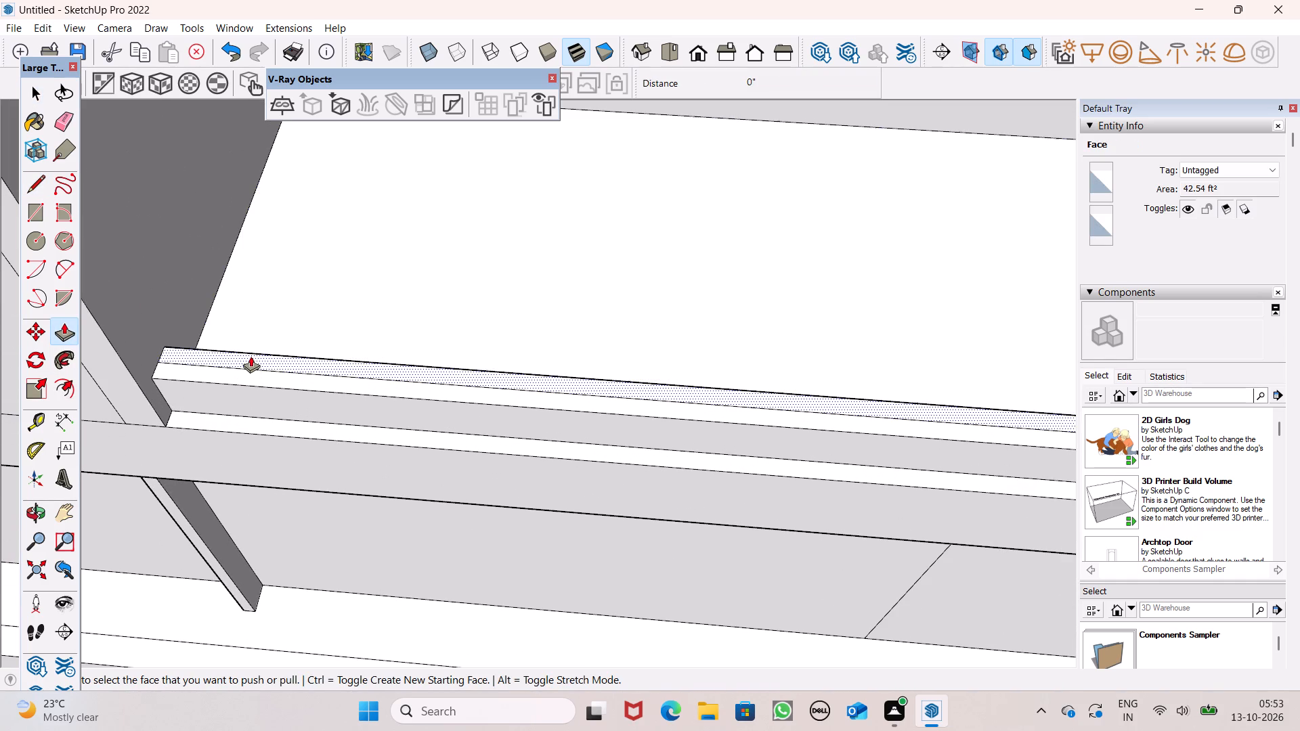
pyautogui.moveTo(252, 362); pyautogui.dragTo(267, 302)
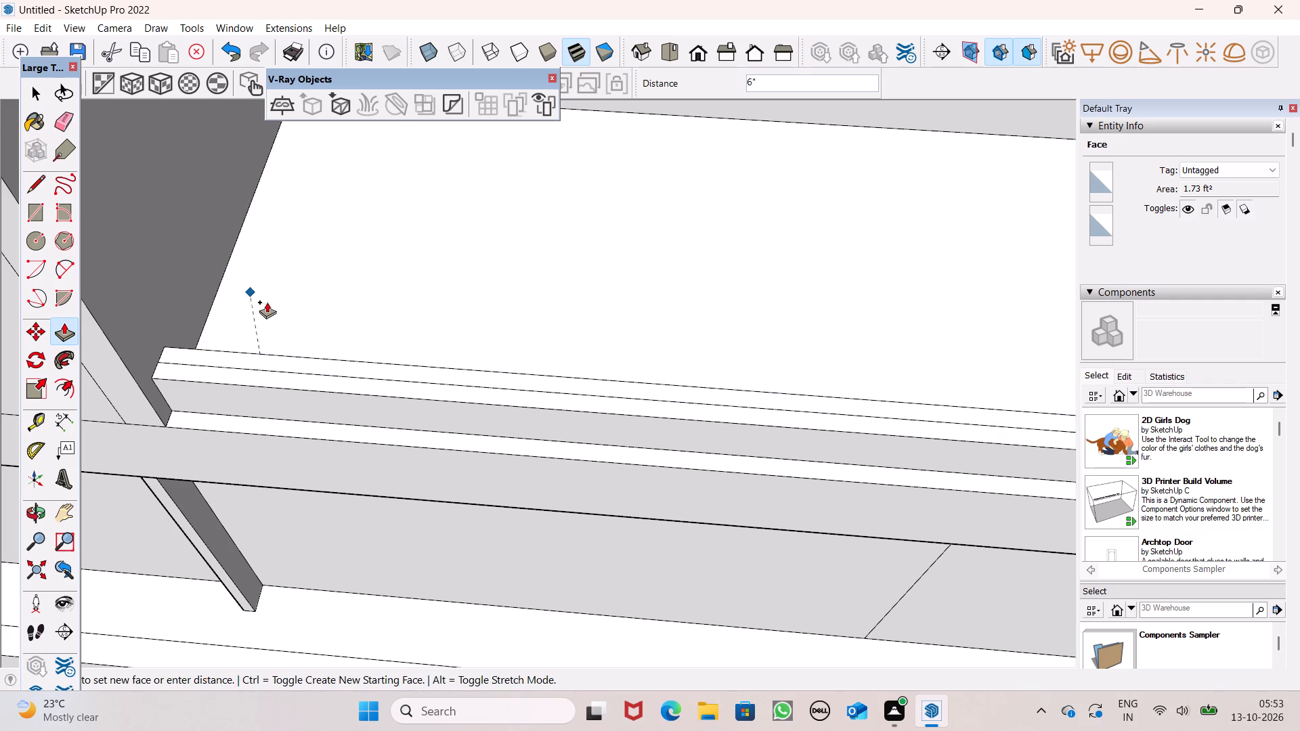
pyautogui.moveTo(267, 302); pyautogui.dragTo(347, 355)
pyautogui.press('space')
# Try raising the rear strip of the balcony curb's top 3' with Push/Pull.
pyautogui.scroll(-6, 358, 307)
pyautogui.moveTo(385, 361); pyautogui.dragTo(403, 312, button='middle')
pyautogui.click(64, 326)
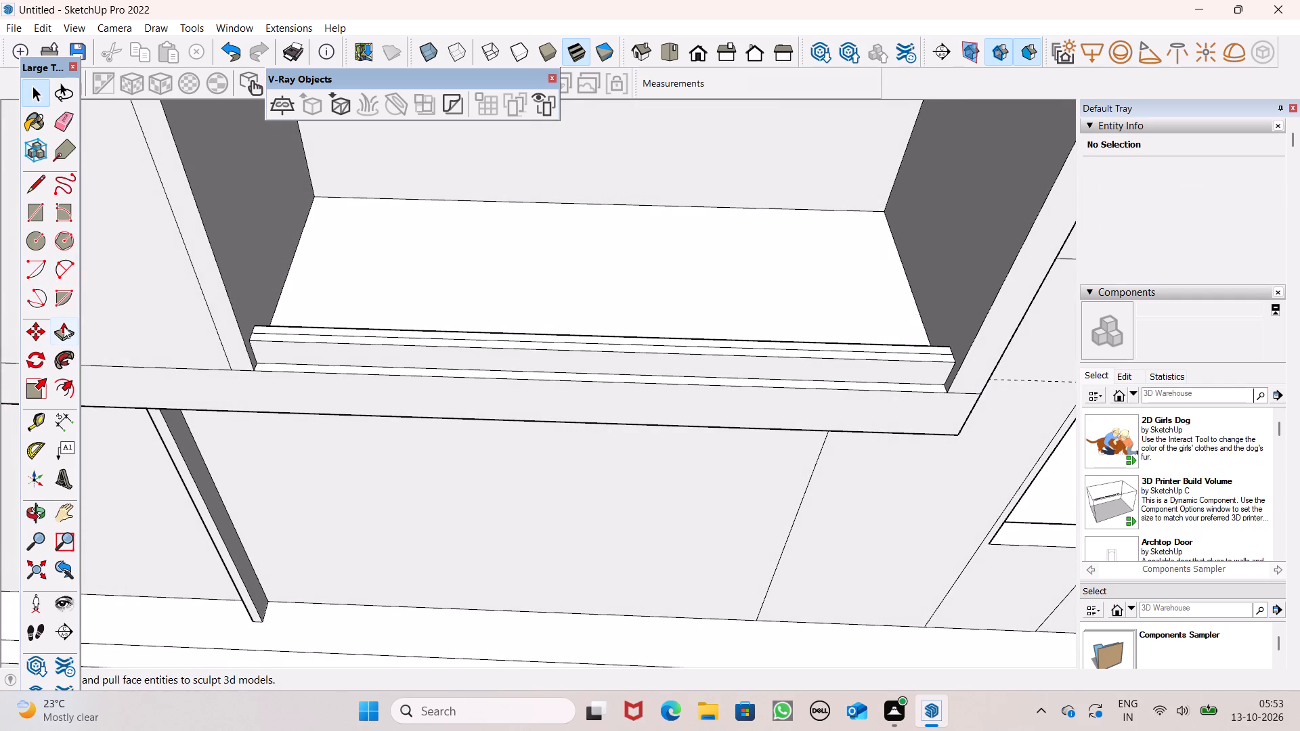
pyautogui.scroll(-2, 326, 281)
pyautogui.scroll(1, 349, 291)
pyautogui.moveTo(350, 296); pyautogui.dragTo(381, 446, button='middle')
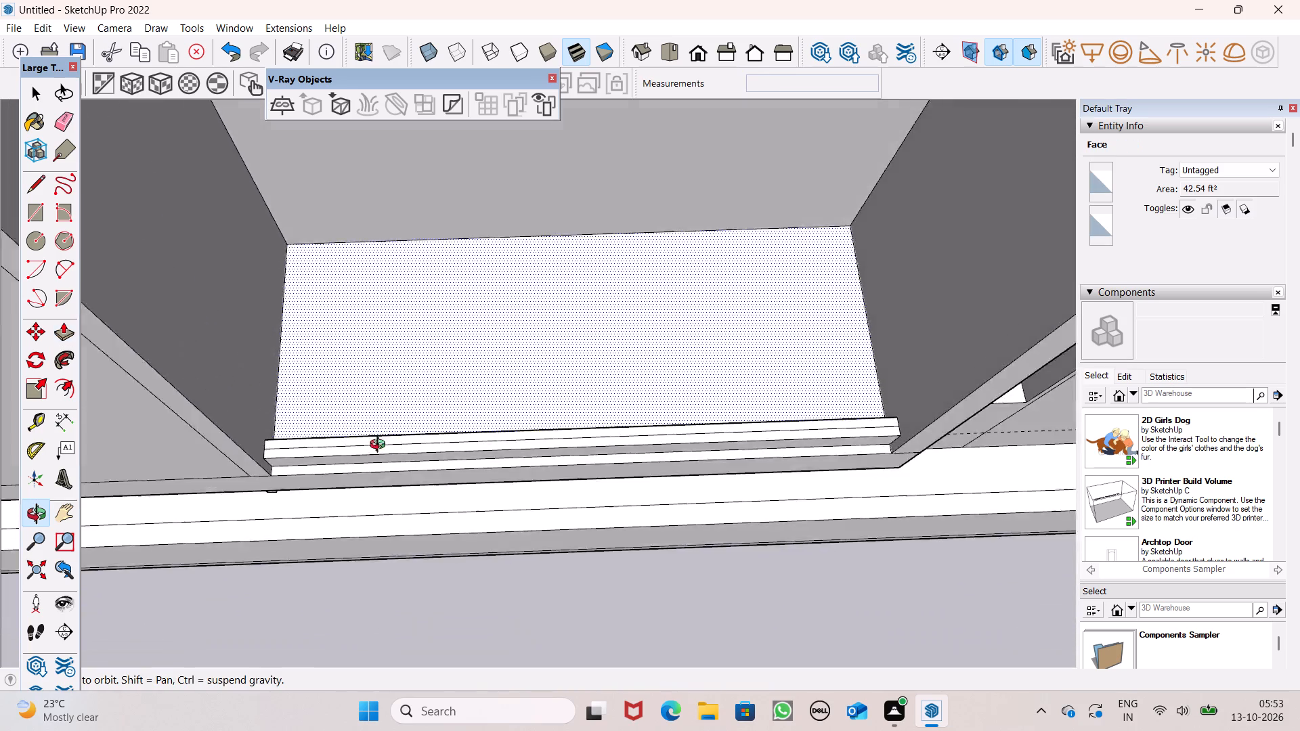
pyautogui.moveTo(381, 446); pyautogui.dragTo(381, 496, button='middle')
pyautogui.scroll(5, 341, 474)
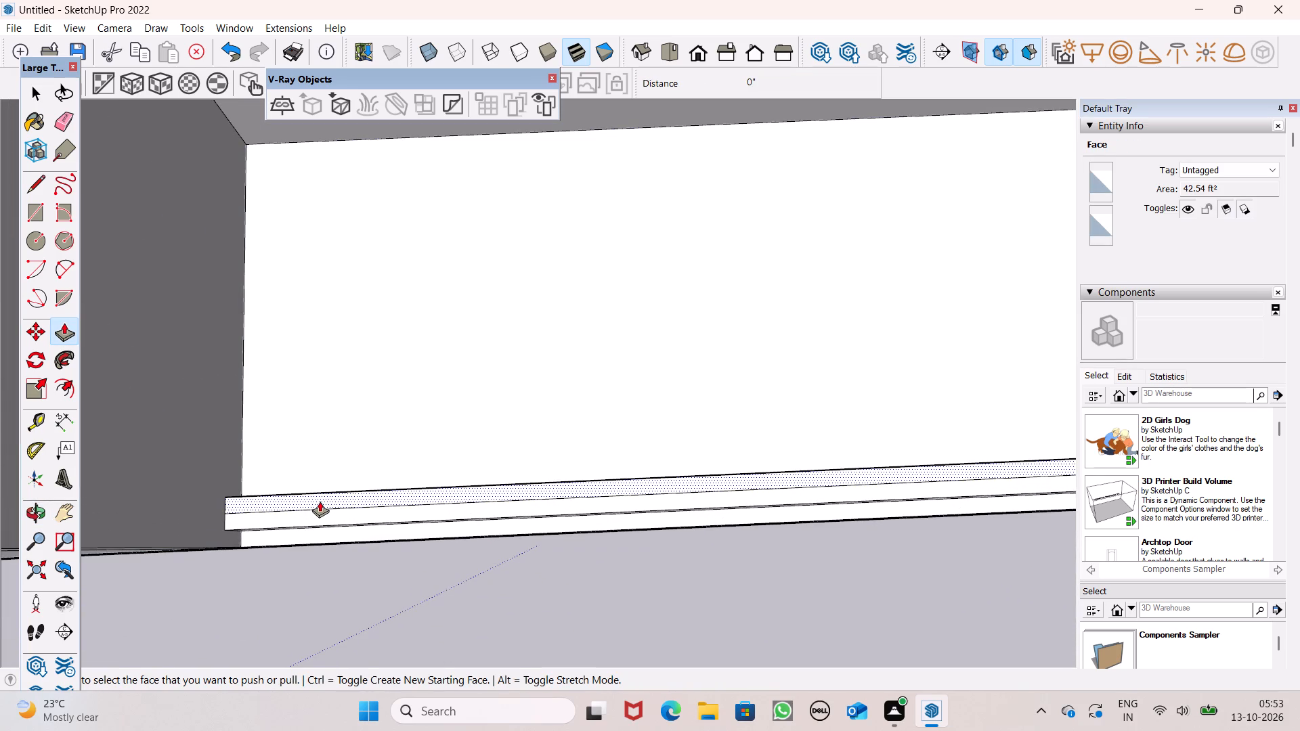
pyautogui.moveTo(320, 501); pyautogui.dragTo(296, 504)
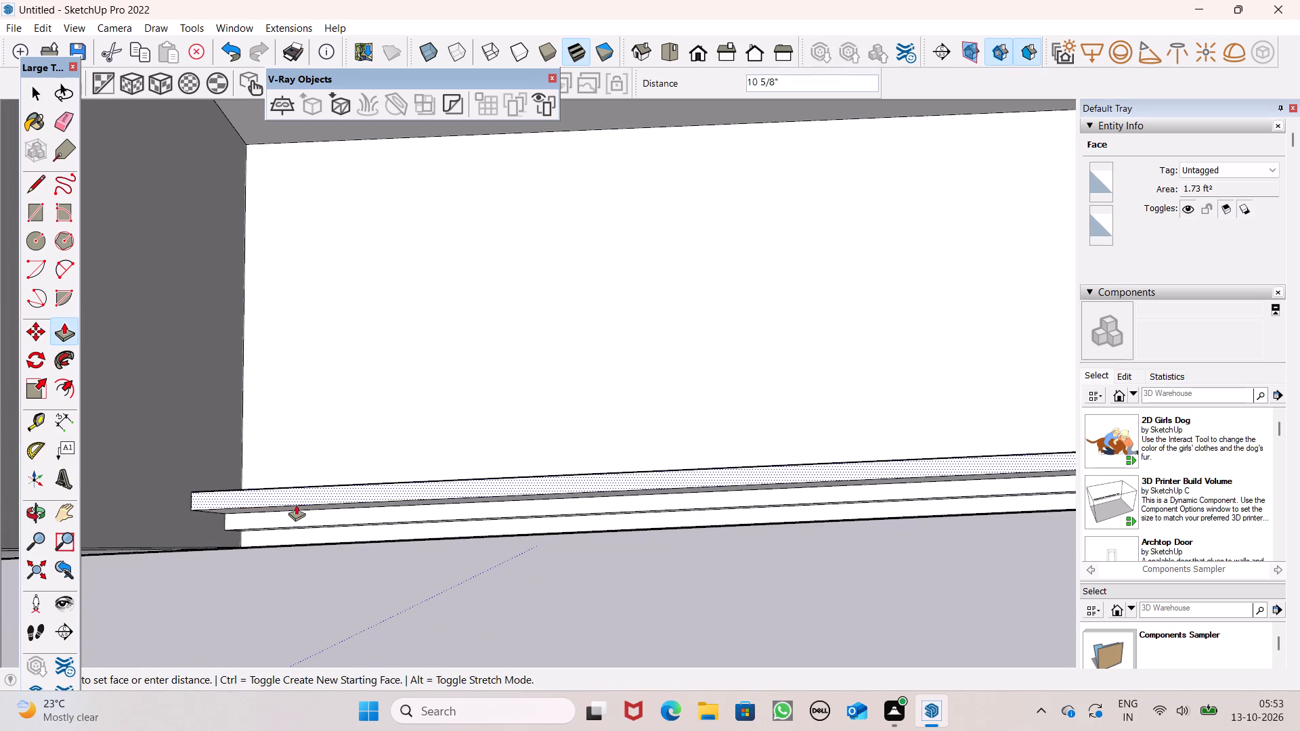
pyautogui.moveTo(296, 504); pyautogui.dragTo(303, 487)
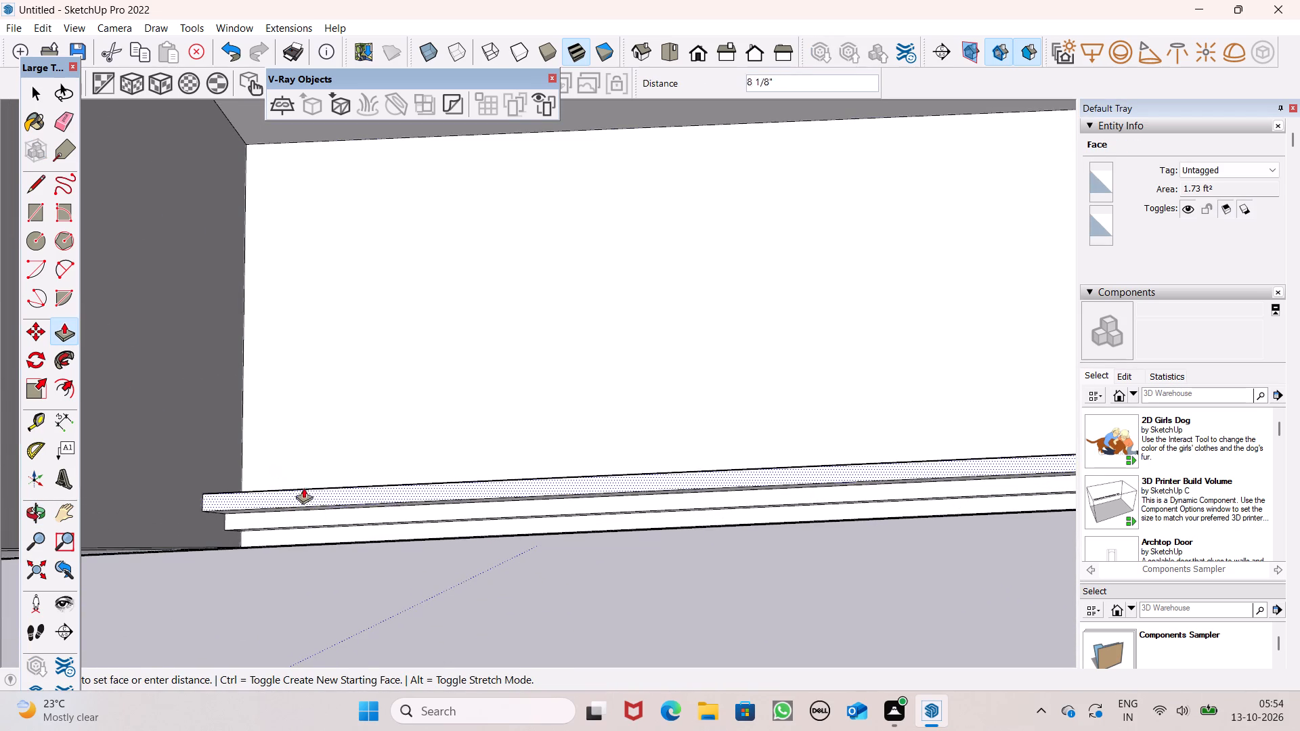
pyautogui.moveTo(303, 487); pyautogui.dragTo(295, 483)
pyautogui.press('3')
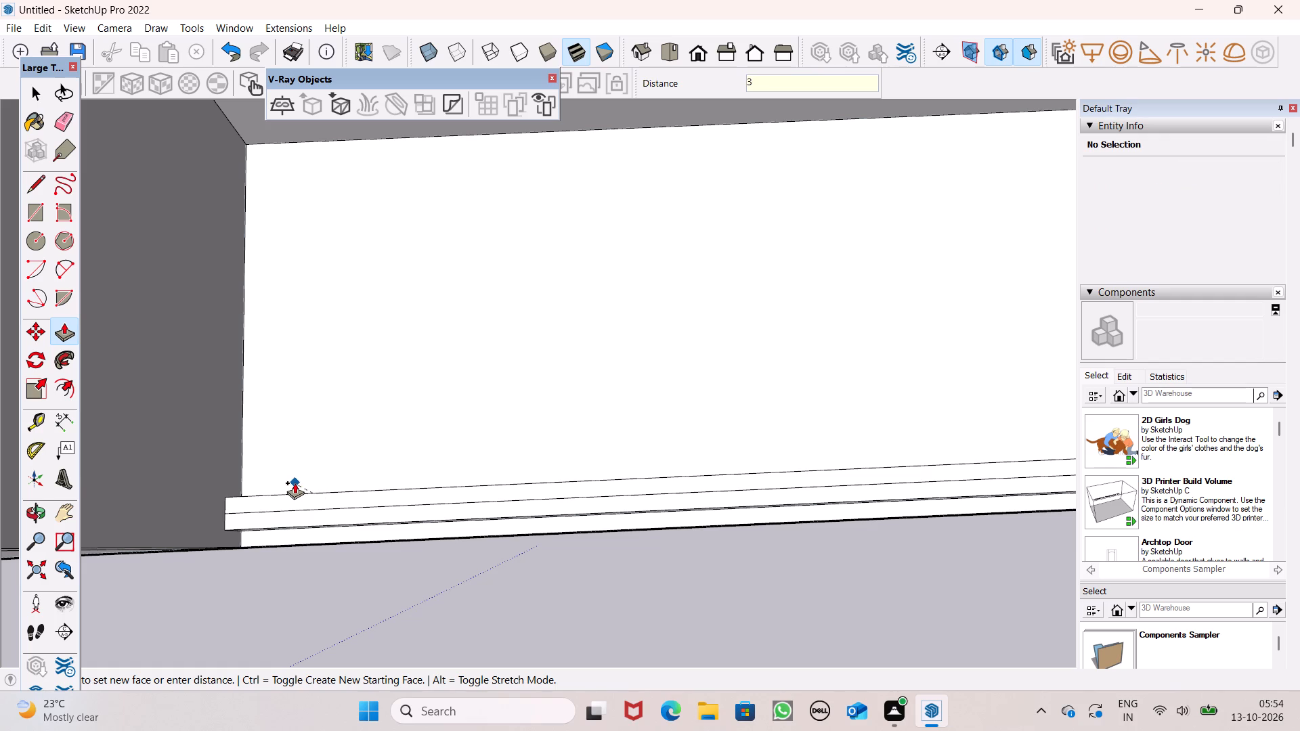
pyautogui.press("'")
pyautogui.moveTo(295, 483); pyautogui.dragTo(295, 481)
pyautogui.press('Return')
# Push/Pull the rear strip of the balcony curb's top up 3' to form a thin parapet panel.
pyautogui.scroll(-5, 328, 375)
pyautogui.moveTo(332, 468); pyautogui.dragTo(322, 185, button='middle')
pyautogui.scroll(7, 282, 287)
pyautogui.moveTo(278, 365); pyautogui.dragTo(276, 306)
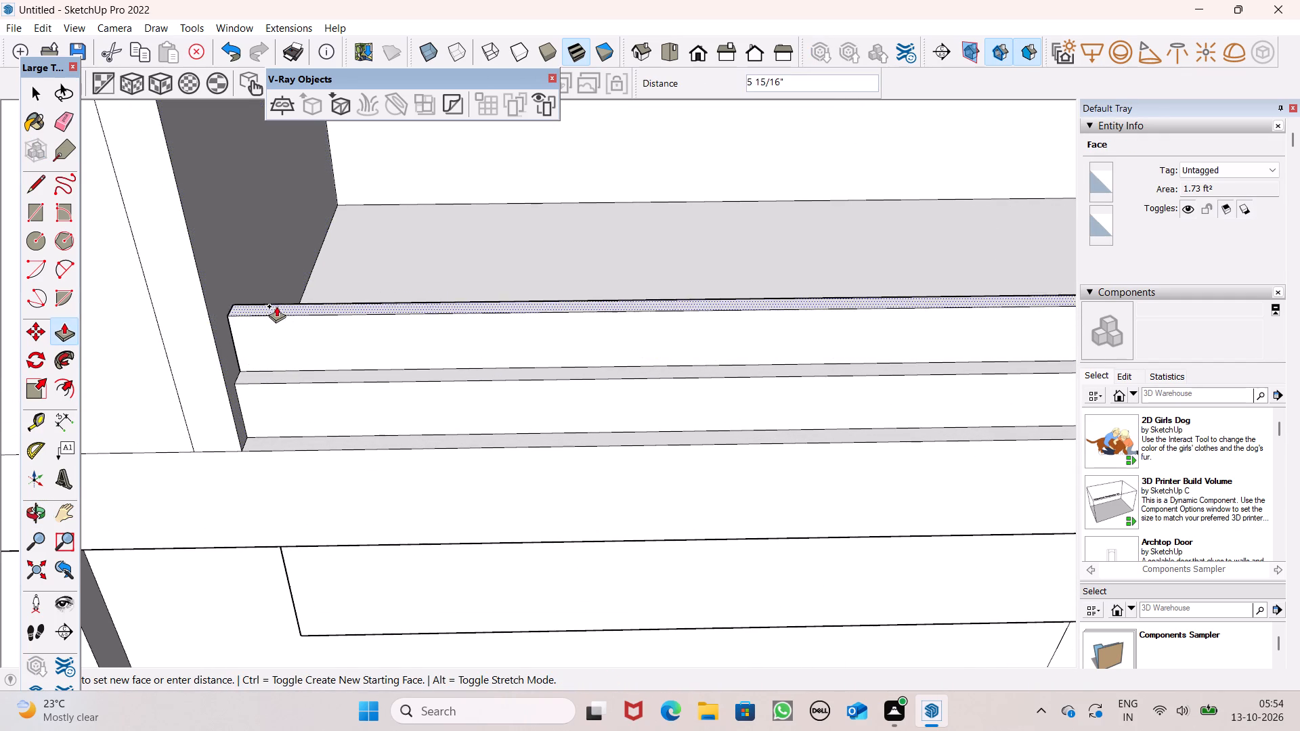
pyautogui.moveTo(276, 306); pyautogui.dragTo(276, 279)
pyautogui.write("3'")
pyautogui.press('Return')
# Examine the balcony's parapet panel against the building's front from farther out and from different sides.
pyautogui.scroll(-13, 378, 369)
pyautogui.scroll(-4, 594, 443)
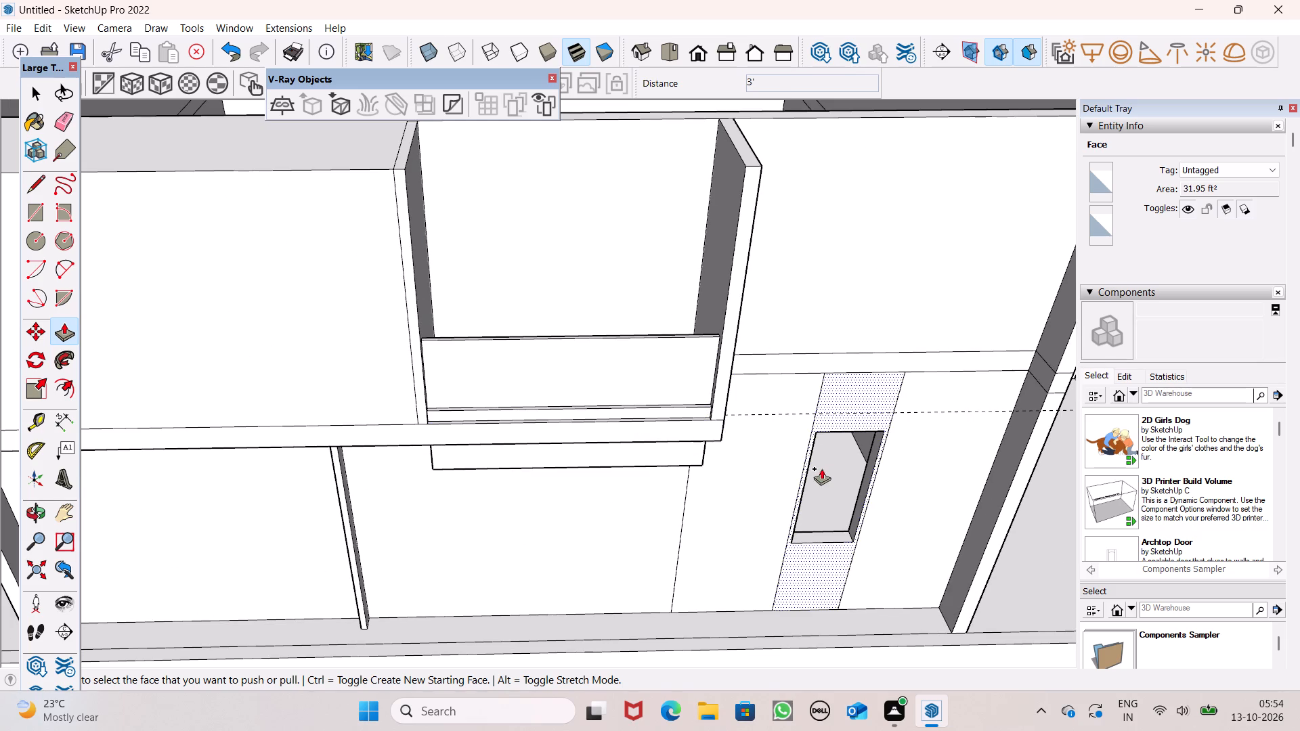
pyautogui.scroll(-1, 744, 485)
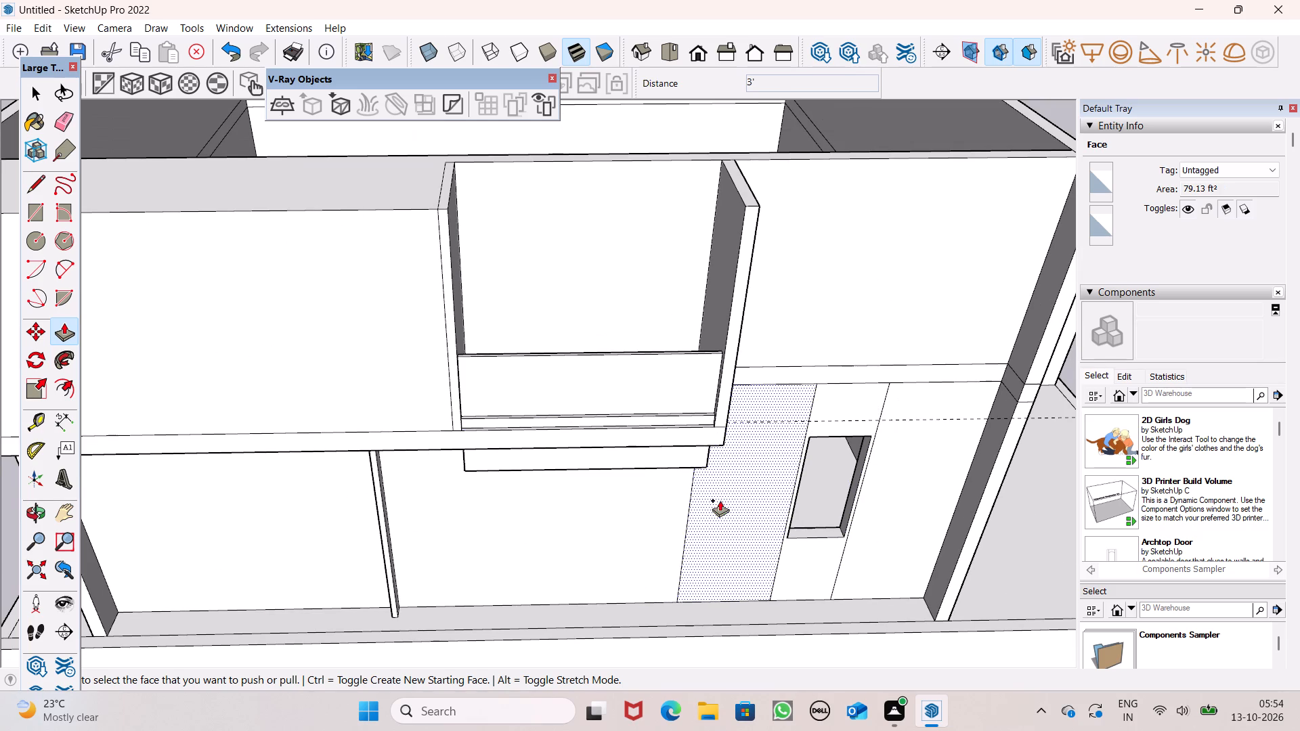
pyautogui.moveTo(719, 501); pyautogui.dragTo(693, 447, button='middle')
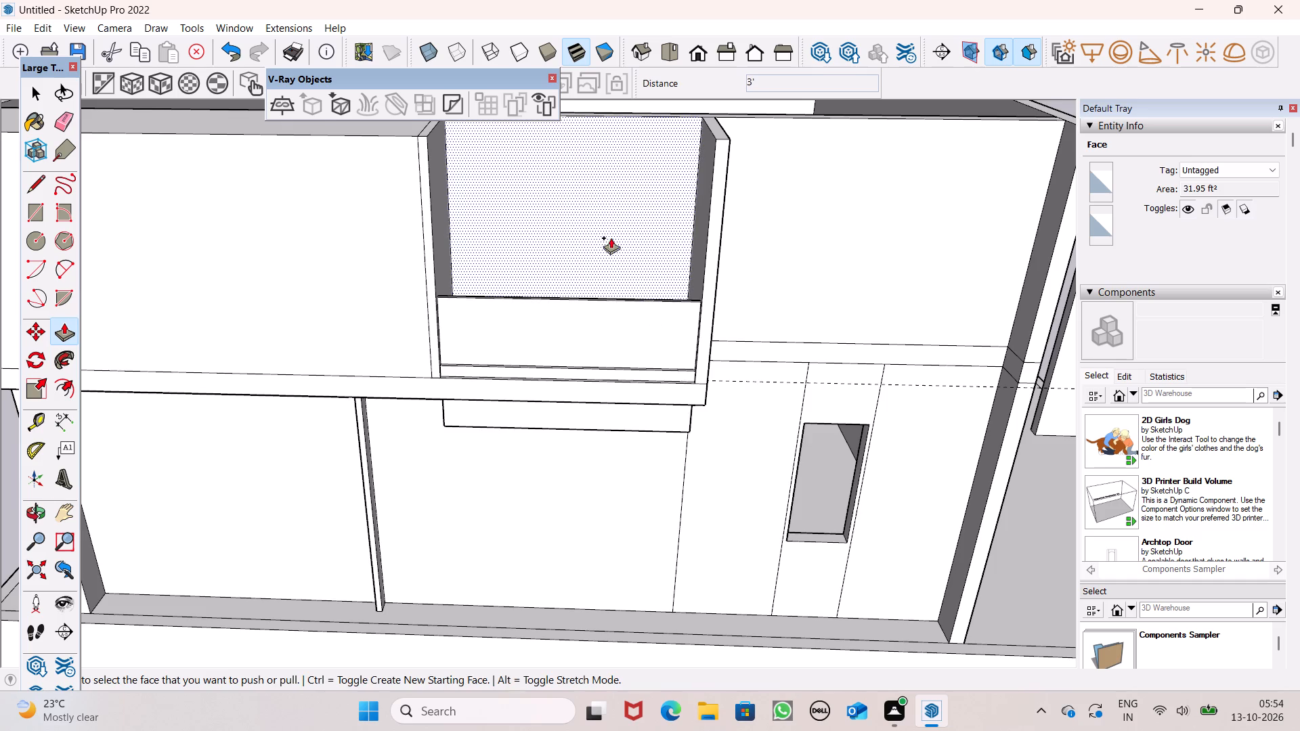
pyautogui.moveTo(611, 238); pyautogui.dragTo(735, 332, button='middle')
pyautogui.scroll(4, 519, 378)
pyautogui.moveTo(762, 374); pyautogui.dragTo(755, 383, button='middle')
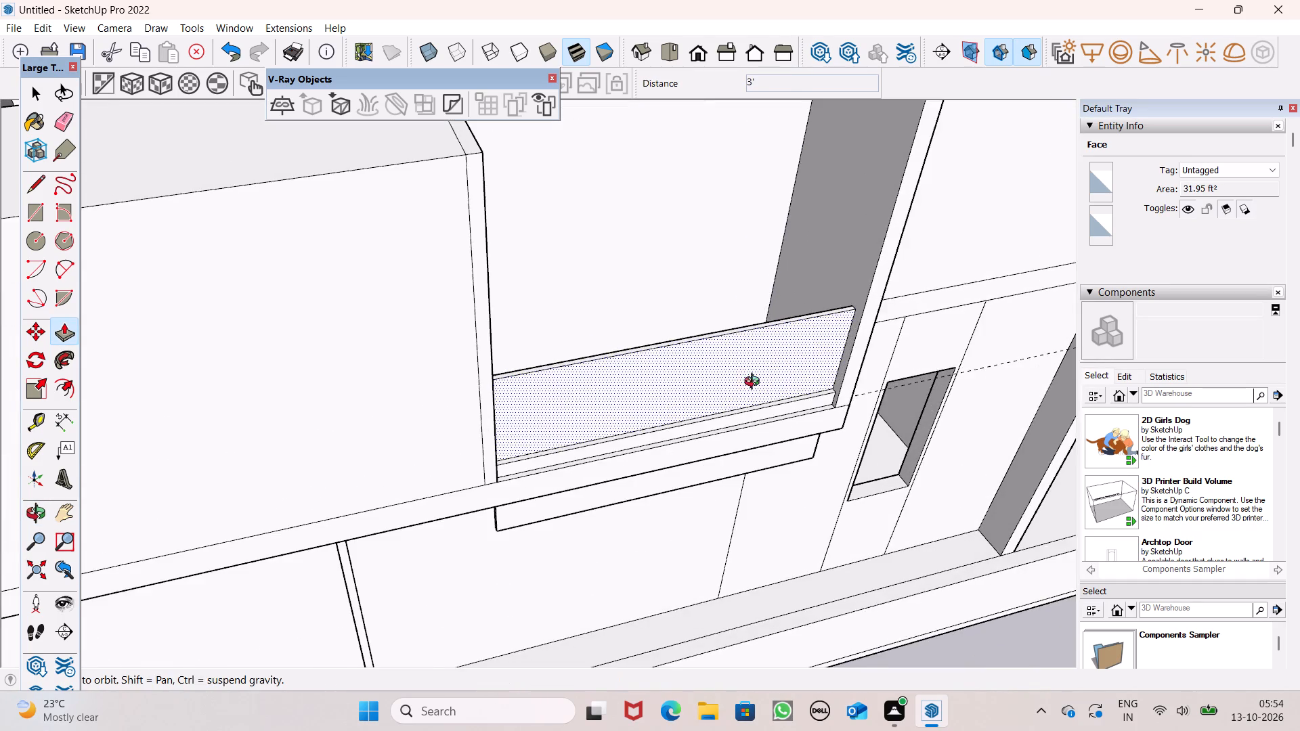
pyautogui.moveTo(755, 383); pyautogui.dragTo(649, 381, button='middle')
# Lower the parapet panel by using Push/Pull on its top face, about 5 11/16" downward.
pyautogui.scroll(1, 650, 391)
pyautogui.scroll(4, 628, 330)
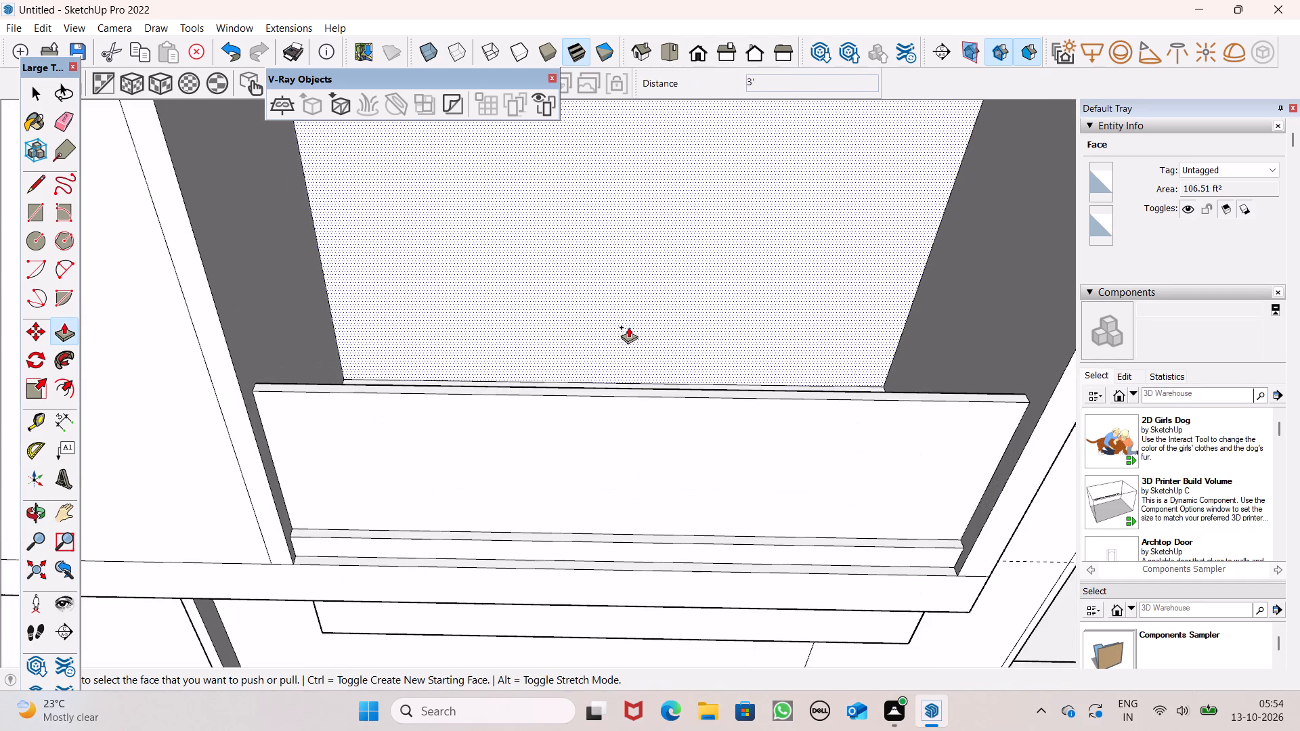
pyautogui.scroll(4, 454, 389)
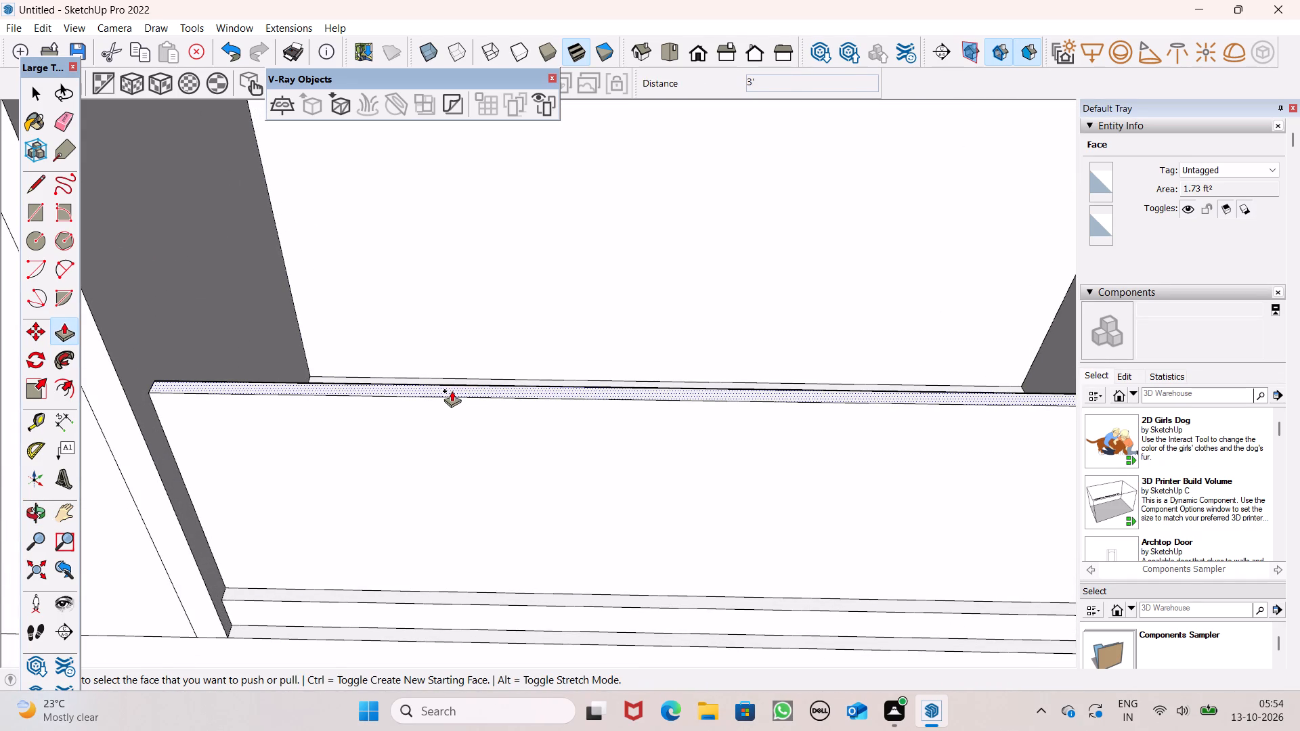
pyautogui.moveTo(452, 390); pyautogui.dragTo(467, 394)
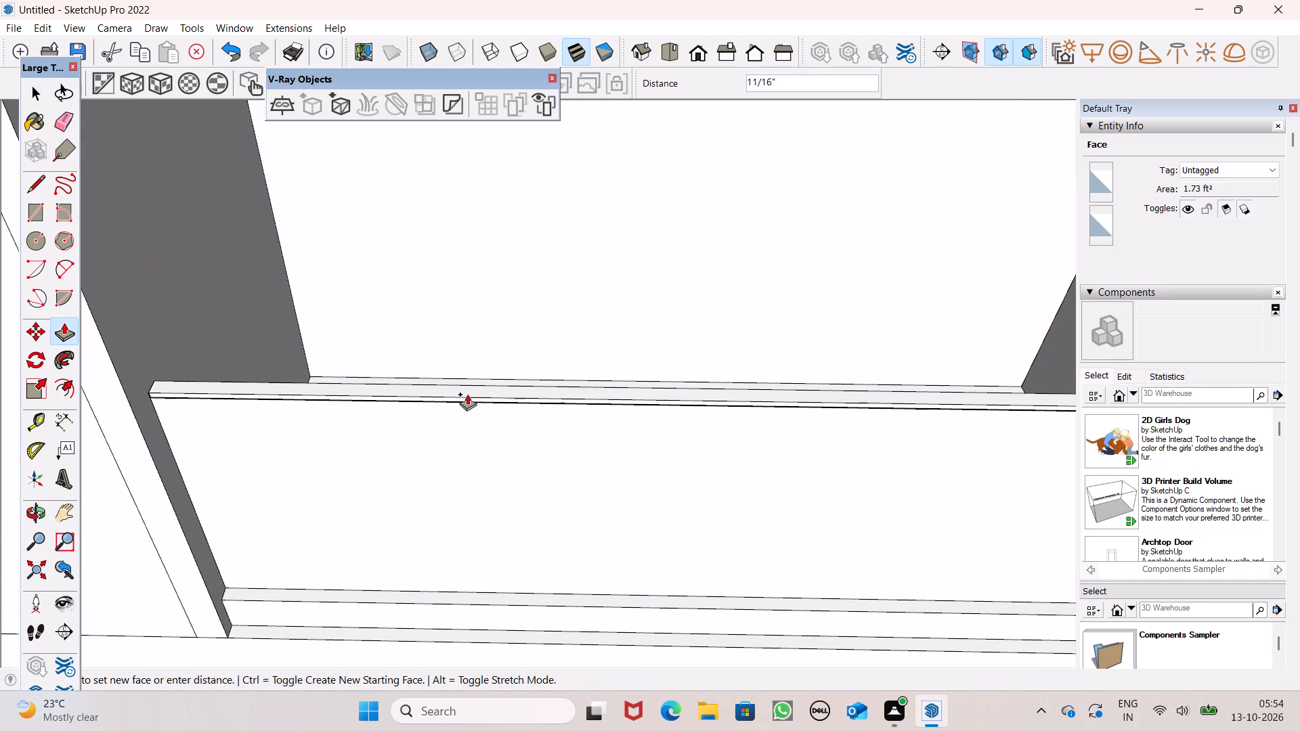
pyautogui.moveTo(467, 394); pyautogui.dragTo(462, 426)
# Push/Pull the parapet panel's top face down about a further 3".
pyautogui.scroll(-4, 470, 361)
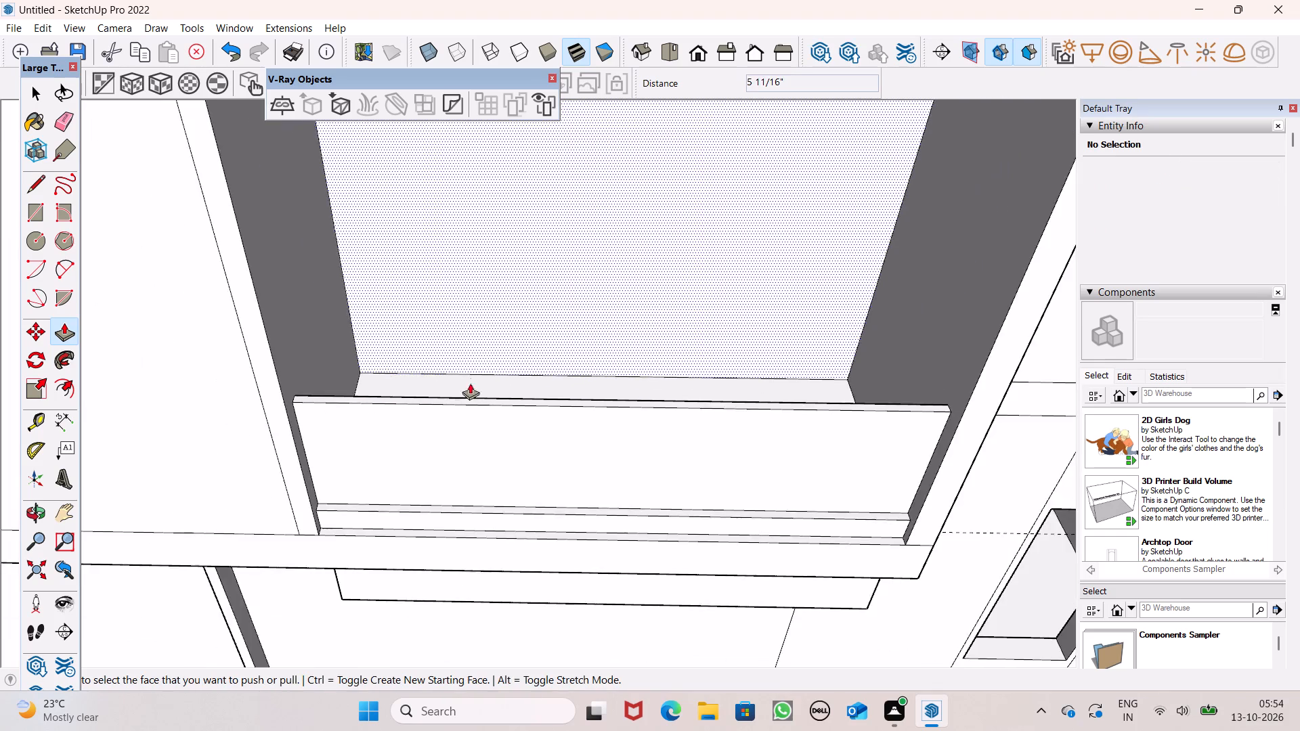
pyautogui.moveTo(479, 403); pyautogui.dragTo(524, 197, button='middle')
pyautogui.scroll(-2, 460, 252)
pyautogui.moveTo(467, 301); pyautogui.dragTo(492, 513, button='middle')
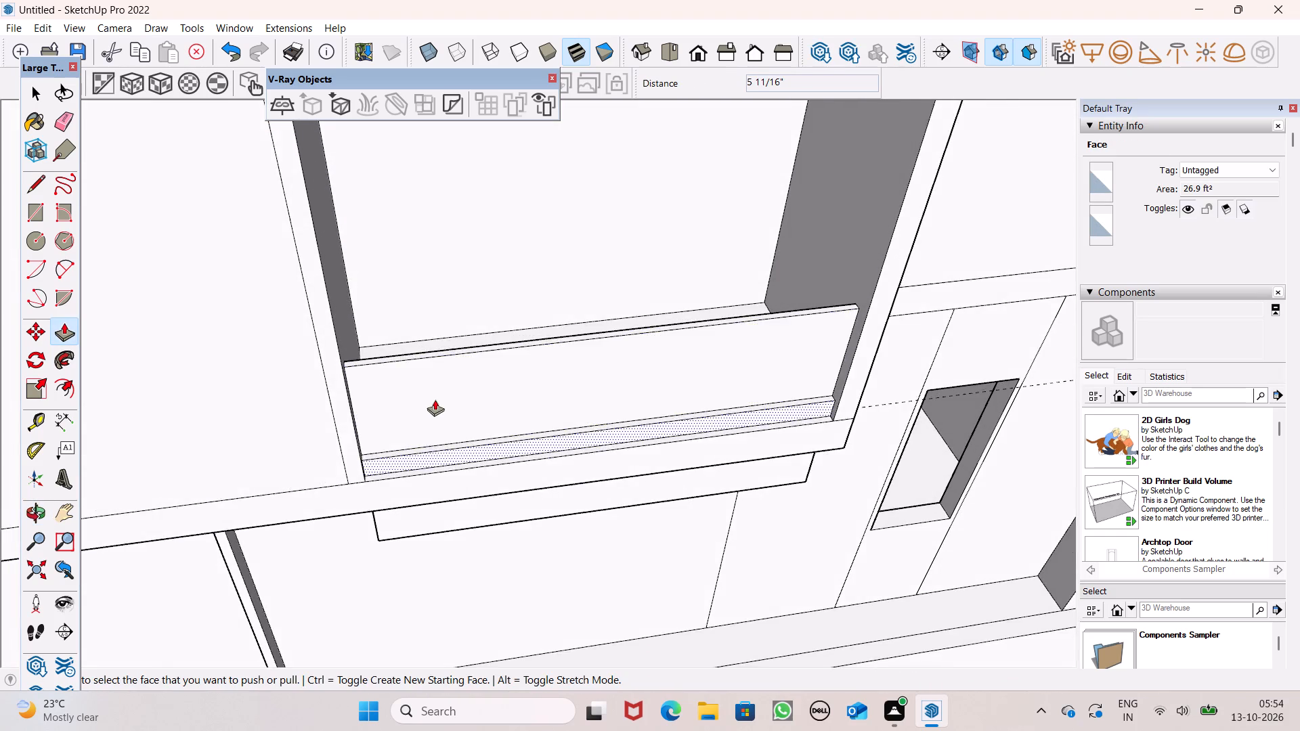
pyautogui.scroll(6, 435, 382)
pyautogui.scroll(-1, 446, 345)
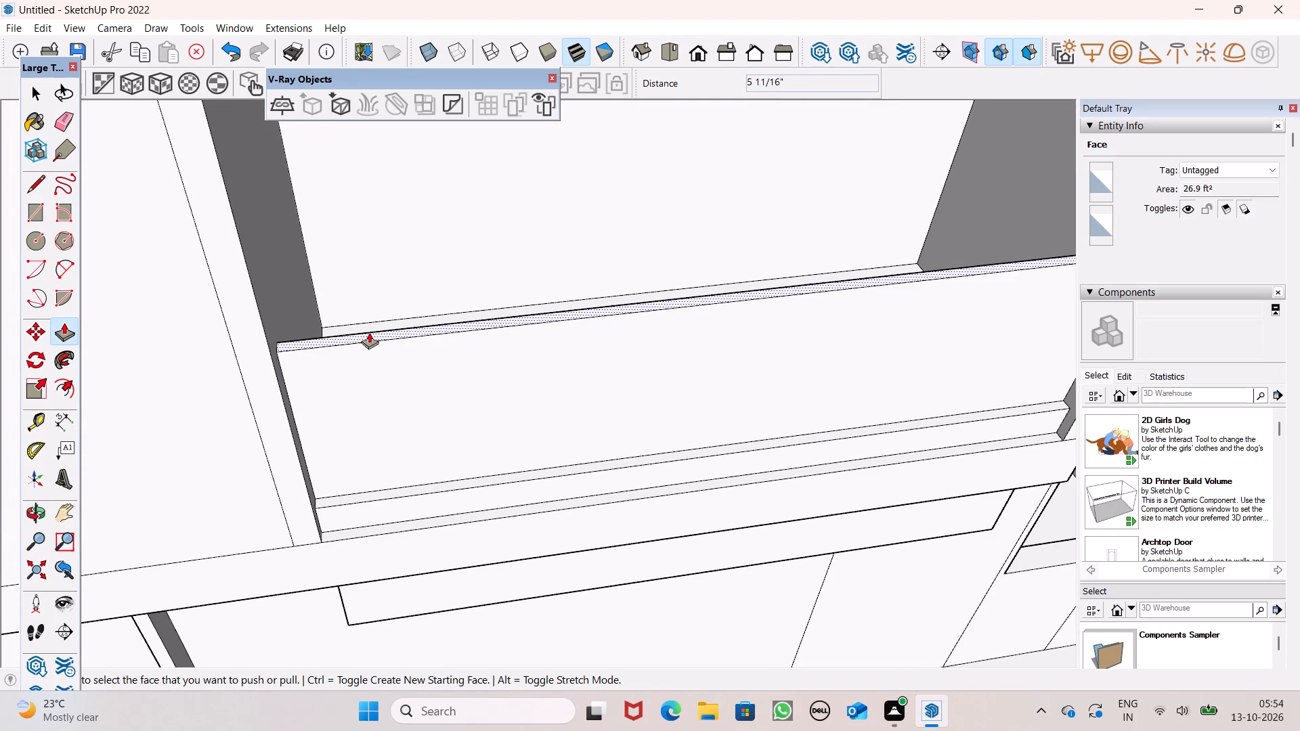
pyautogui.moveTo(375, 342); pyautogui.dragTo(406, 392, button='middle')
pyautogui.scroll(5, 388, 391)
pyautogui.moveTo(387, 396); pyautogui.dragTo(393, 414)
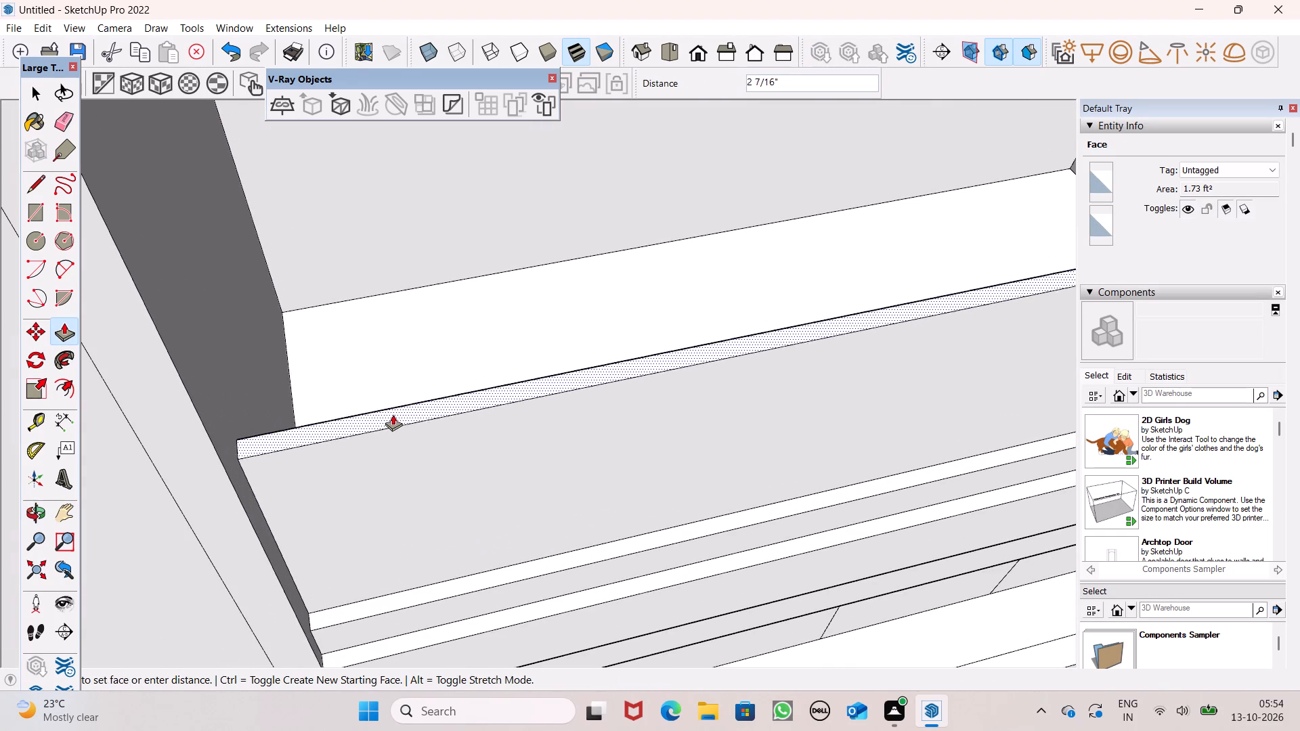
pyautogui.moveTo(393, 414); pyautogui.dragTo(394, 418)
# Push/Pull the parapet panel's top face up 2" as a new starting face, forming a separate top band.
pyautogui.scroll(-5, 441, 288)
pyautogui.moveTo(503, 376); pyautogui.dragTo(471, 208, button='middle')
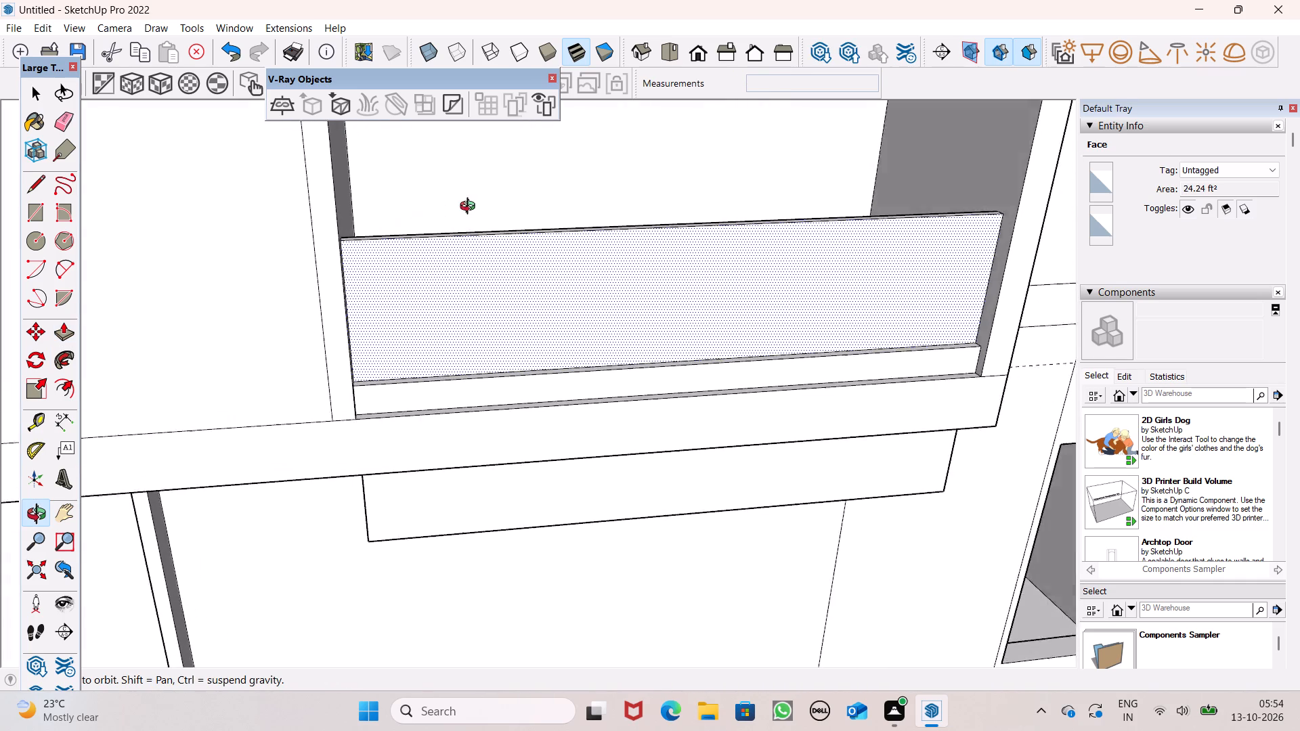
pyautogui.moveTo(471, 208); pyautogui.dragTo(504, 385, button='middle')
pyautogui.scroll(5, 437, 361)
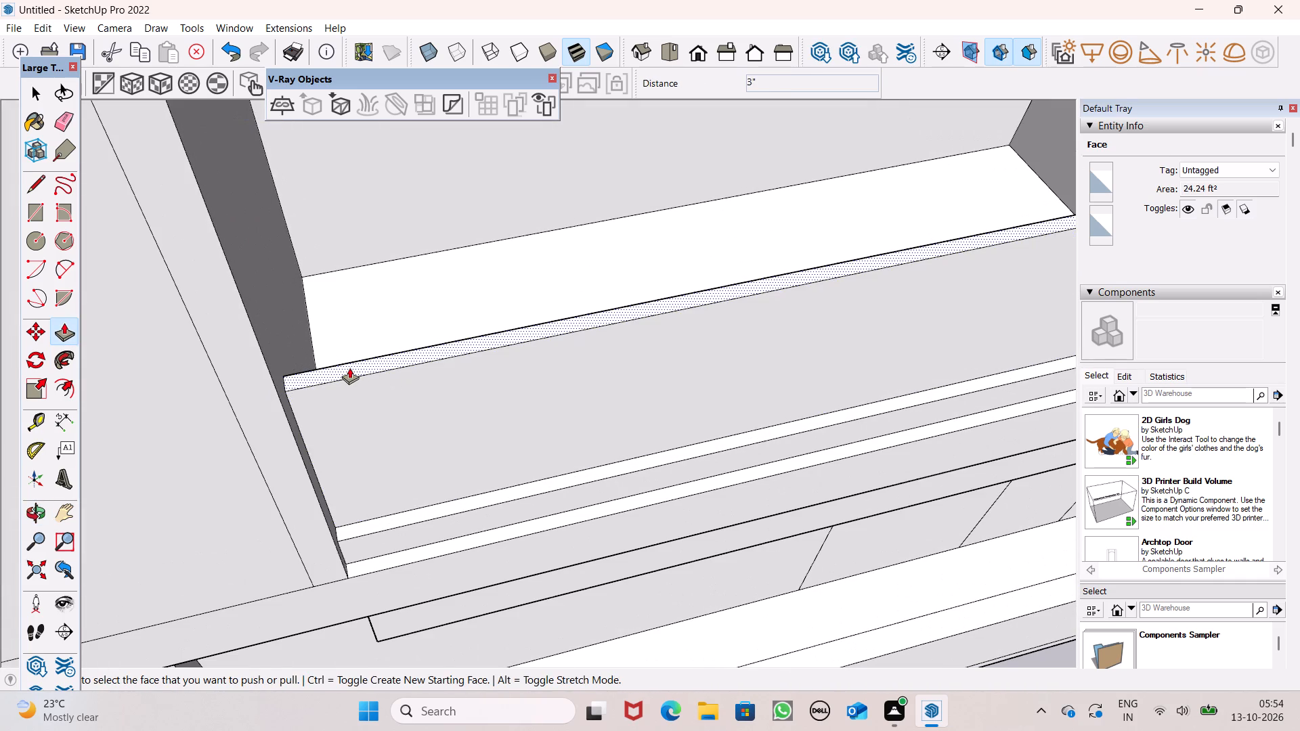
pyautogui.moveTo(349, 368); pyautogui.dragTo(352, 354)
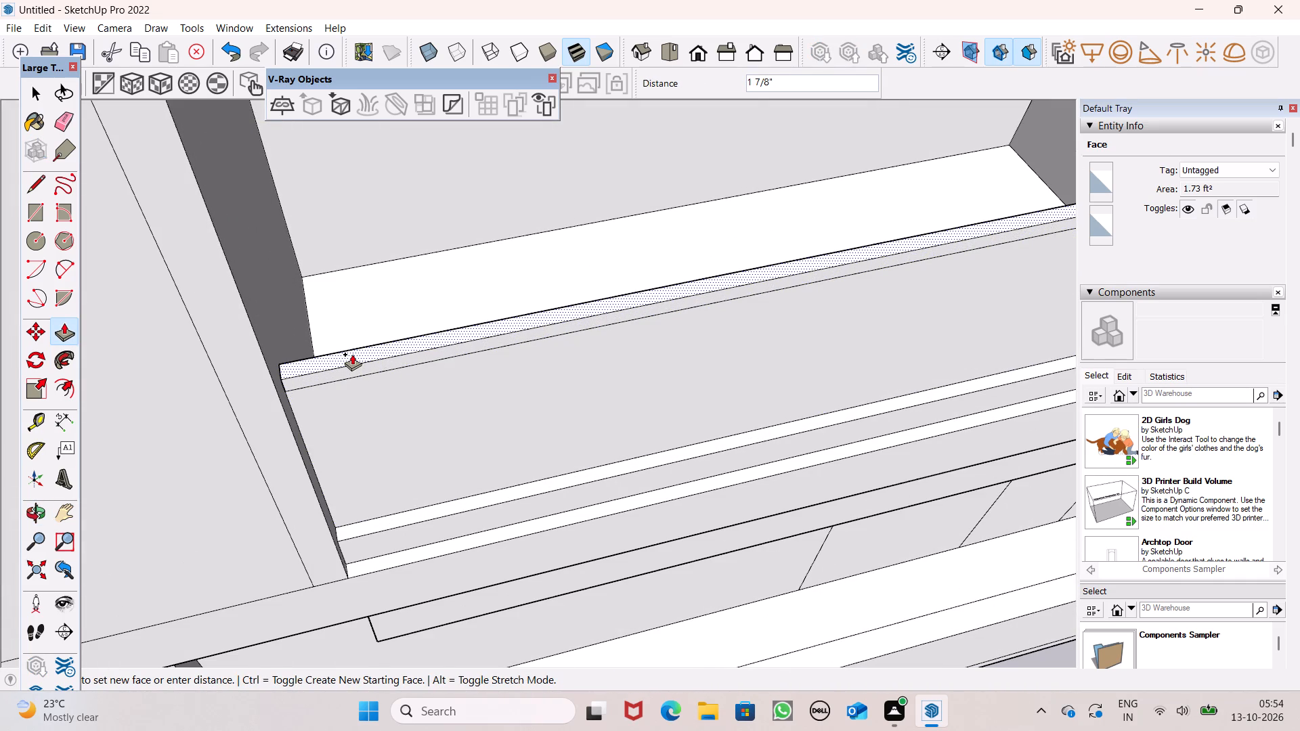
pyautogui.moveTo(352, 354); pyautogui.dragTo(352, 350)
pyautogui.press('2')
pyautogui.hotkey('shift', '"')
pyautogui.press('Return')
pyautogui.scroll(-2, 384, 263)
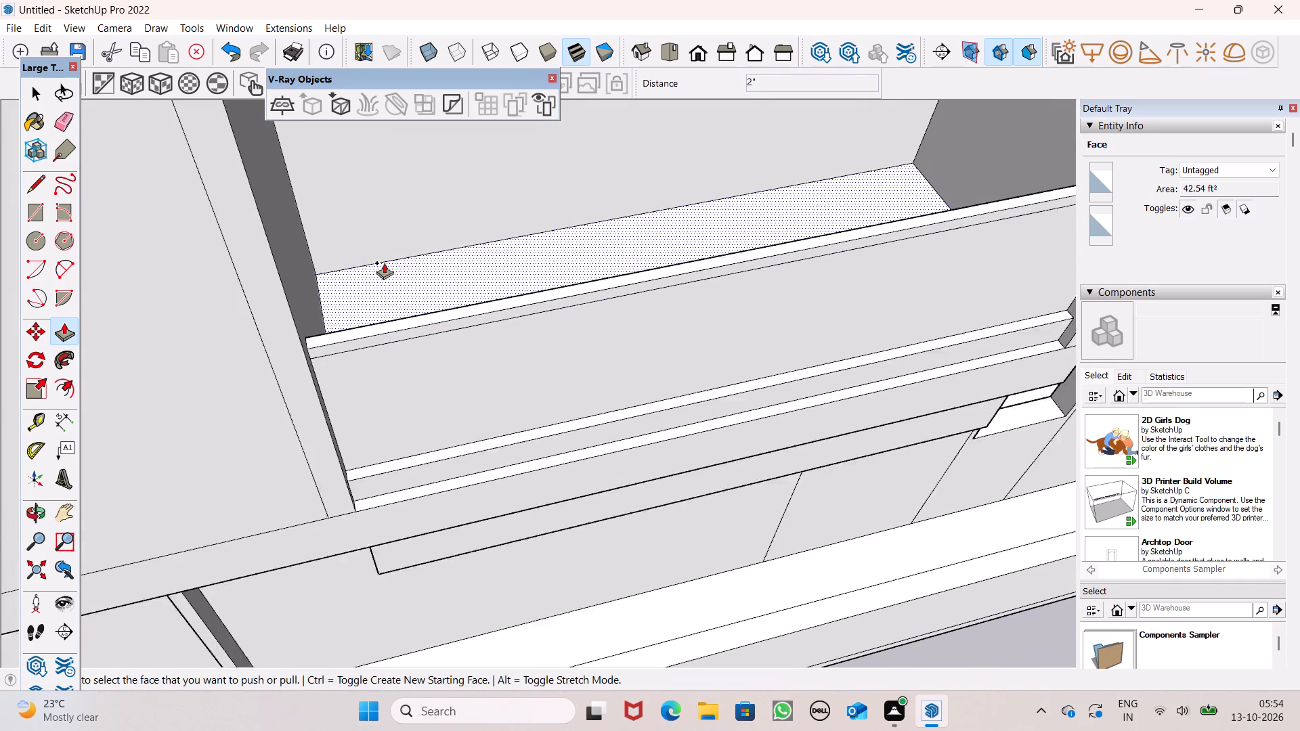
pyautogui.scroll(-2, 384, 263)
pyautogui.press('space')
pyautogui.moveTo(487, 365); pyautogui.dragTo(337, 216, button='middle')
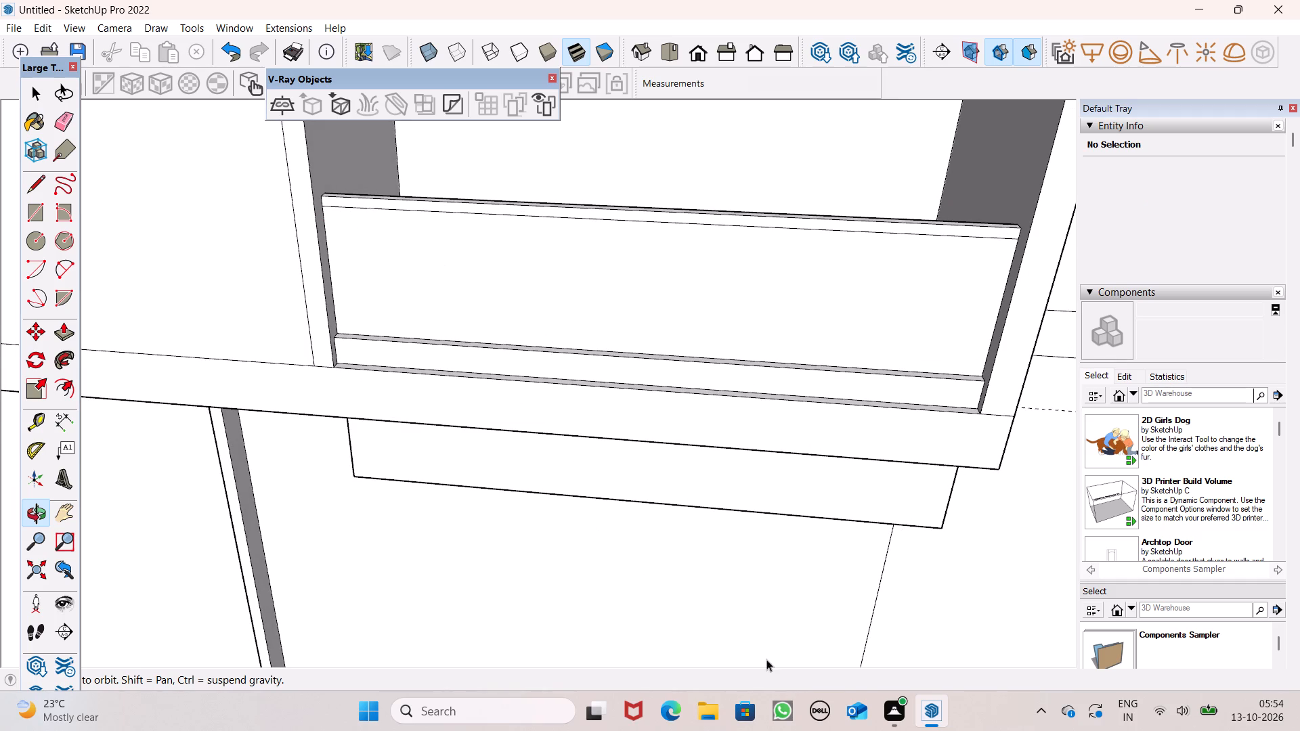
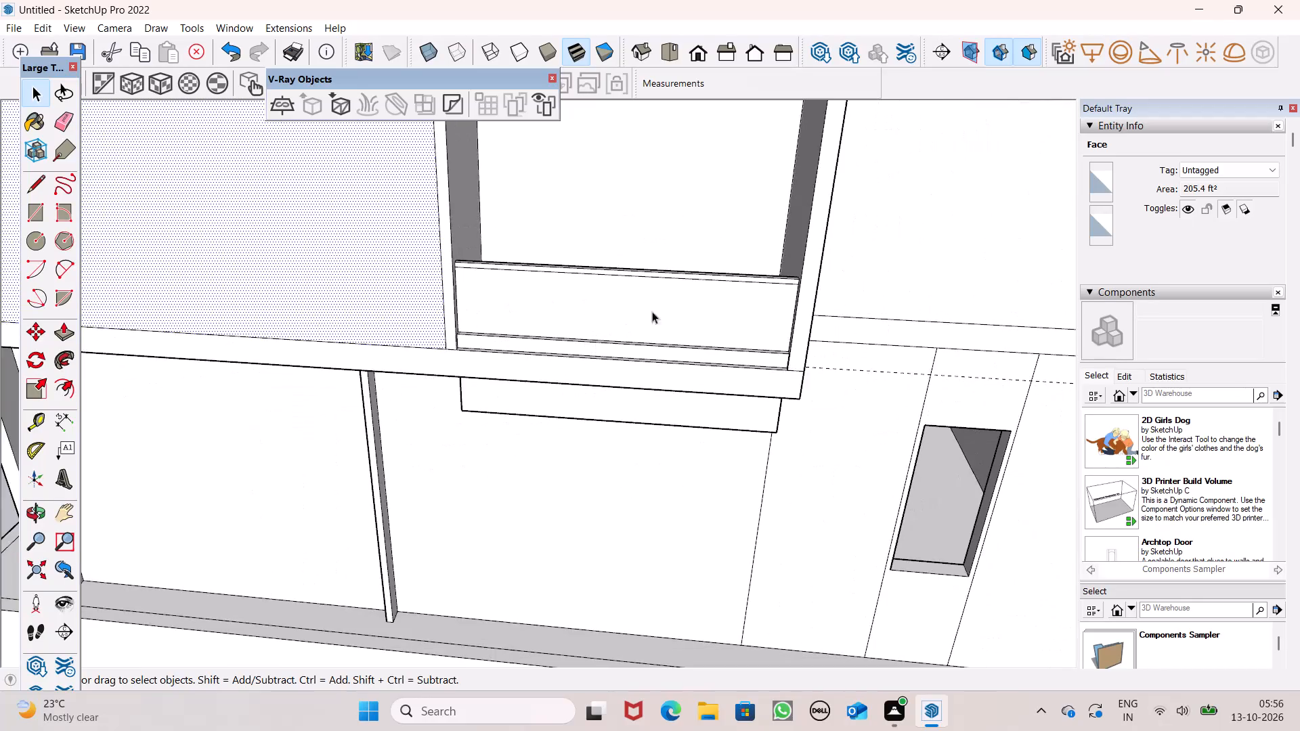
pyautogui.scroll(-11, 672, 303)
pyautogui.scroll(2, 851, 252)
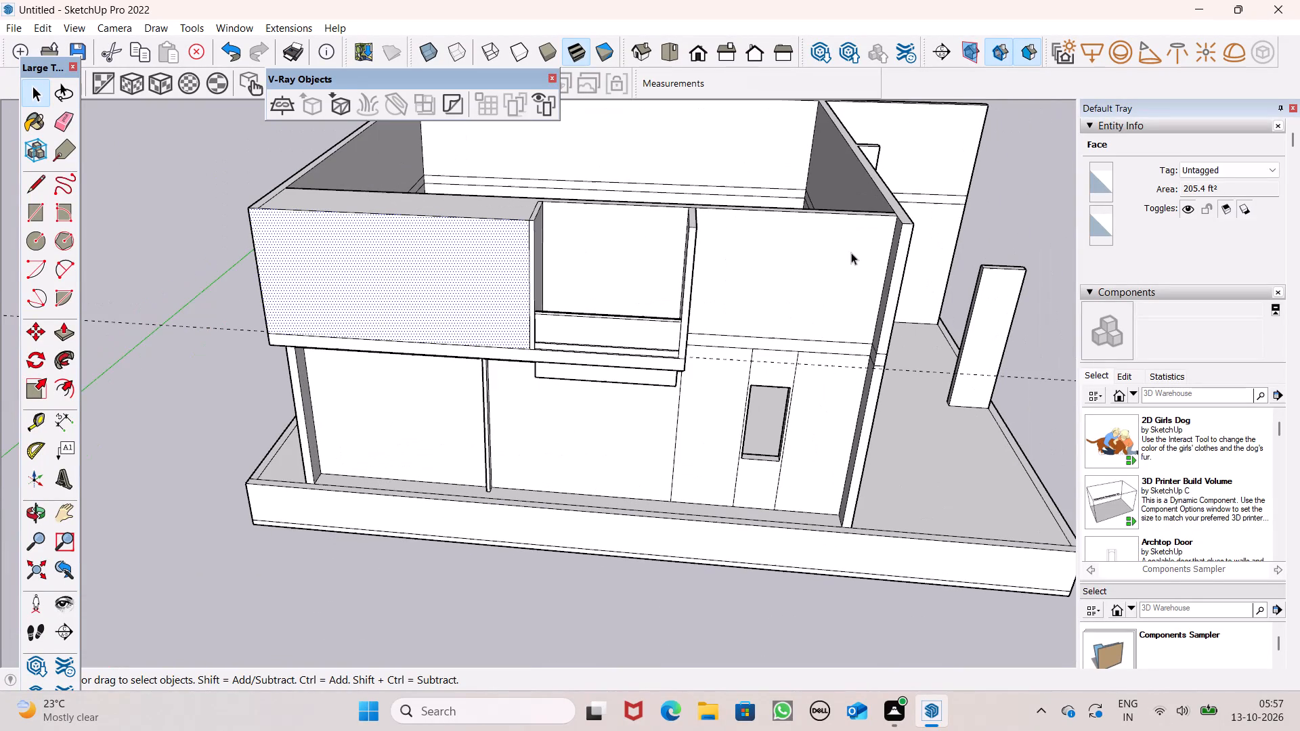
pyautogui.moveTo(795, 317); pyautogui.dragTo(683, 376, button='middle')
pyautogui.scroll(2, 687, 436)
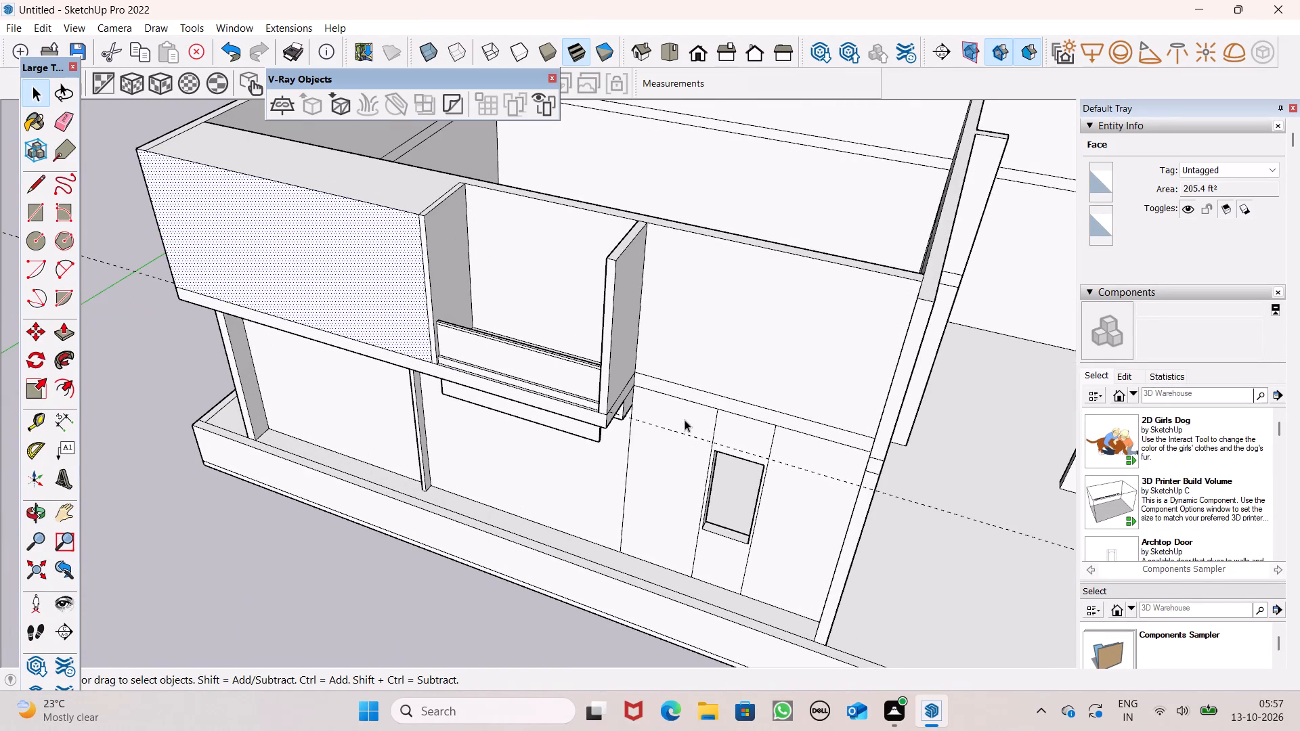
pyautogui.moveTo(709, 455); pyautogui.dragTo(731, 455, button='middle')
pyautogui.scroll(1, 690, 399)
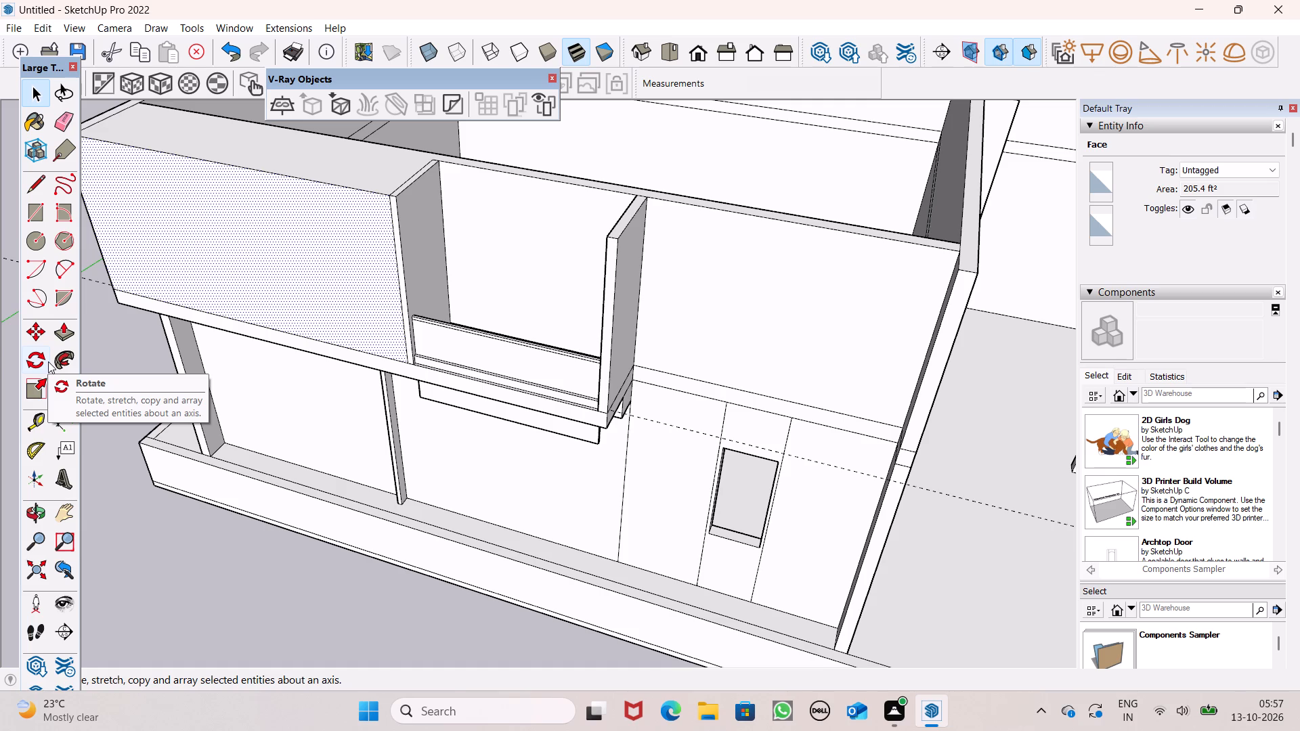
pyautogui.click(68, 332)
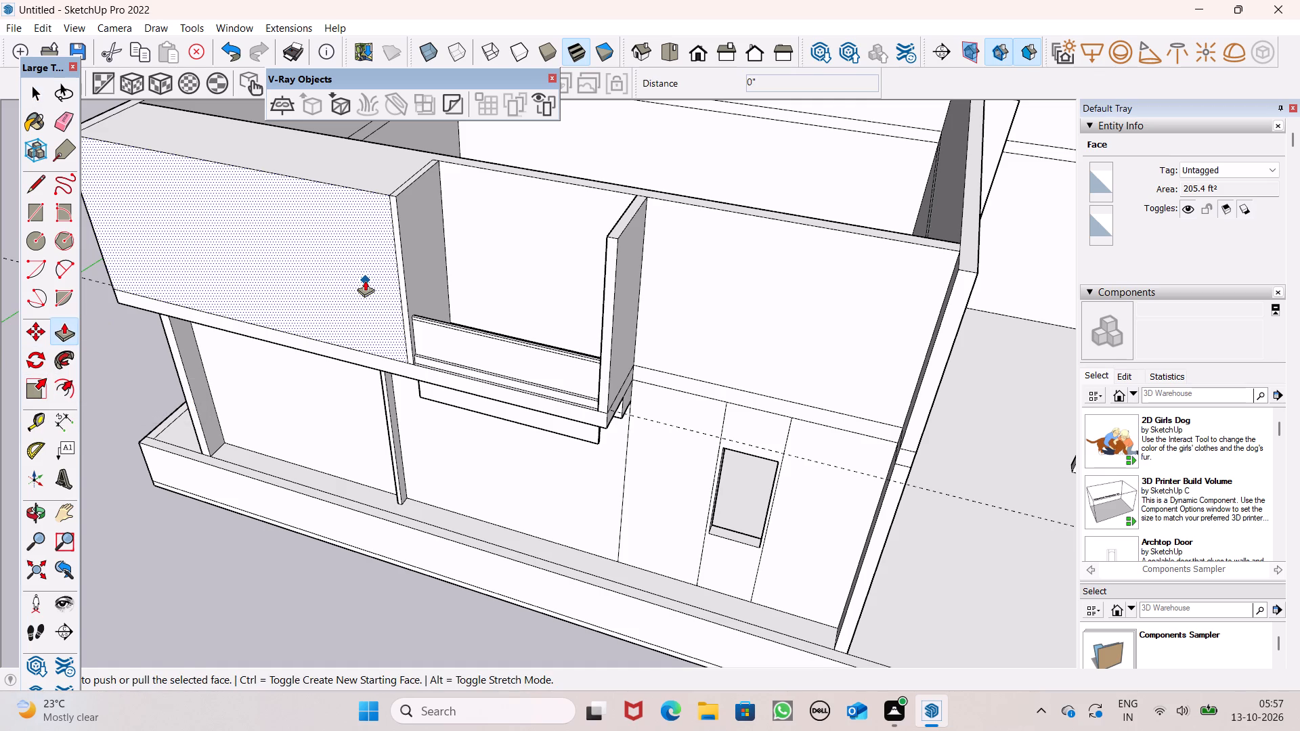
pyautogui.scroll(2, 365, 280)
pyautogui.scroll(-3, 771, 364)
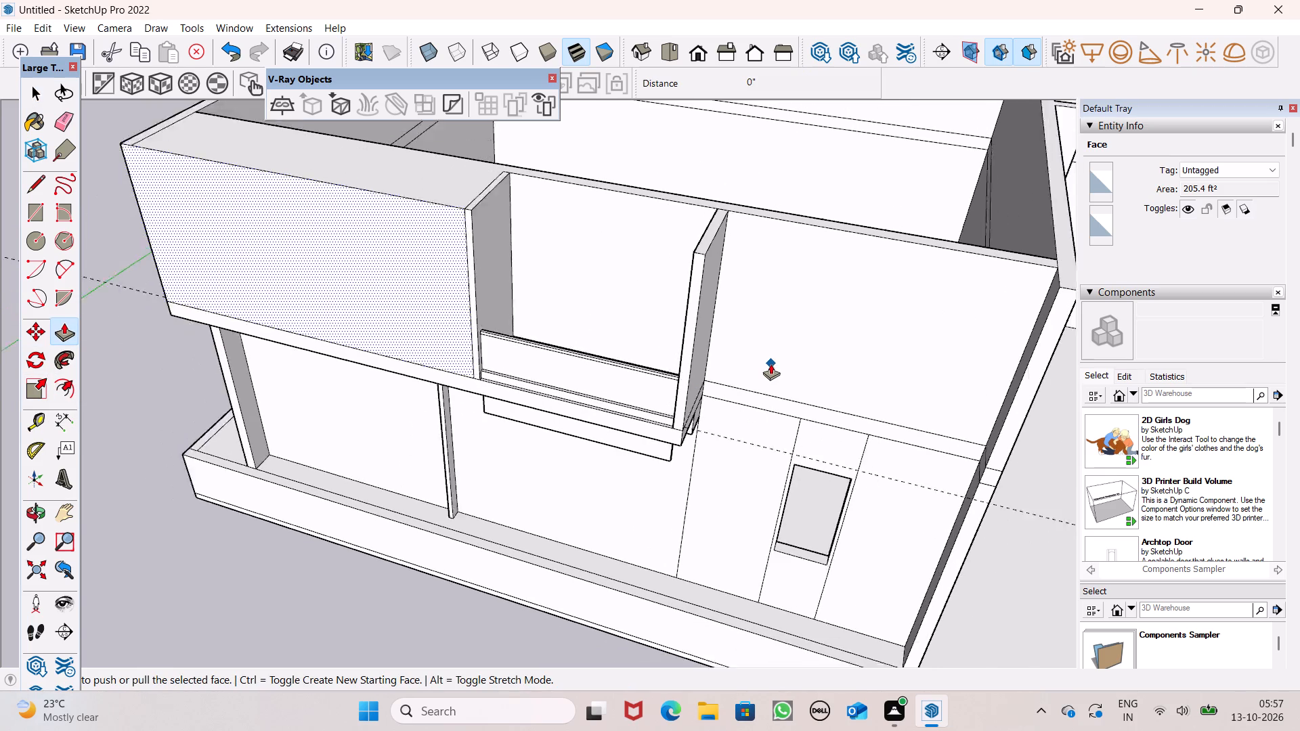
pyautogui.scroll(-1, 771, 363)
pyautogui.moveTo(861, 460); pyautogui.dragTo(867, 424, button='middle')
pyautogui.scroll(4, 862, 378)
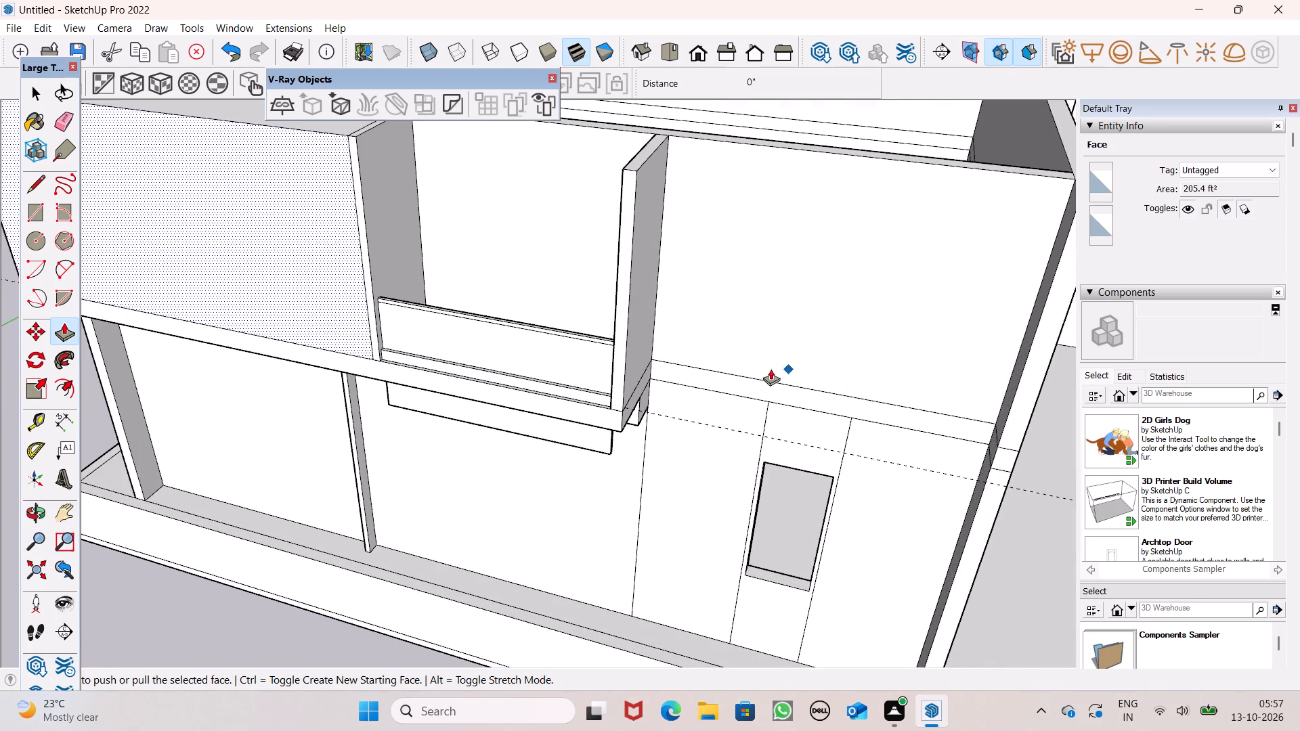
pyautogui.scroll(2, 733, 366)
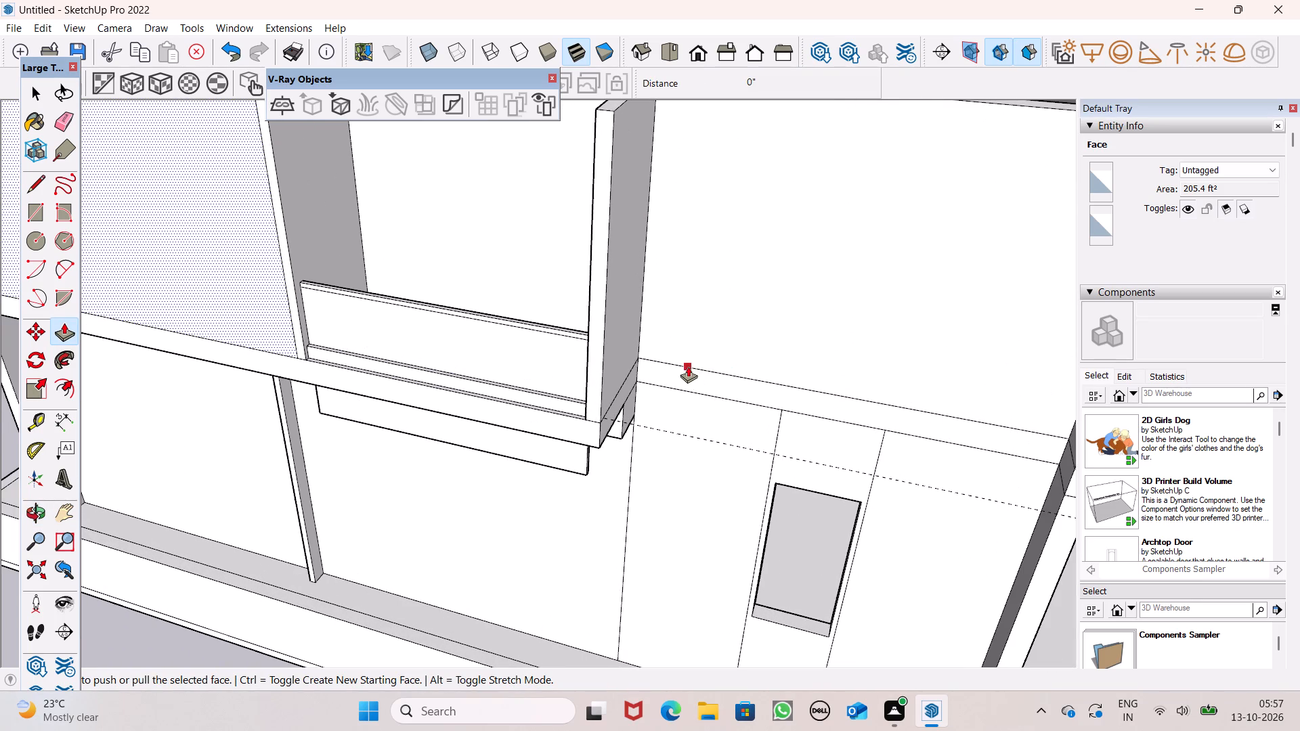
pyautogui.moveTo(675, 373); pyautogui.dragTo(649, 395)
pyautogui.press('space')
# Push/Pull the floor band above the ground-floor window outward 1' 8 1/16", with the projecting block's face deselected.
pyautogui.scroll(-11, 653, 377)
pyautogui.click(235, 363)
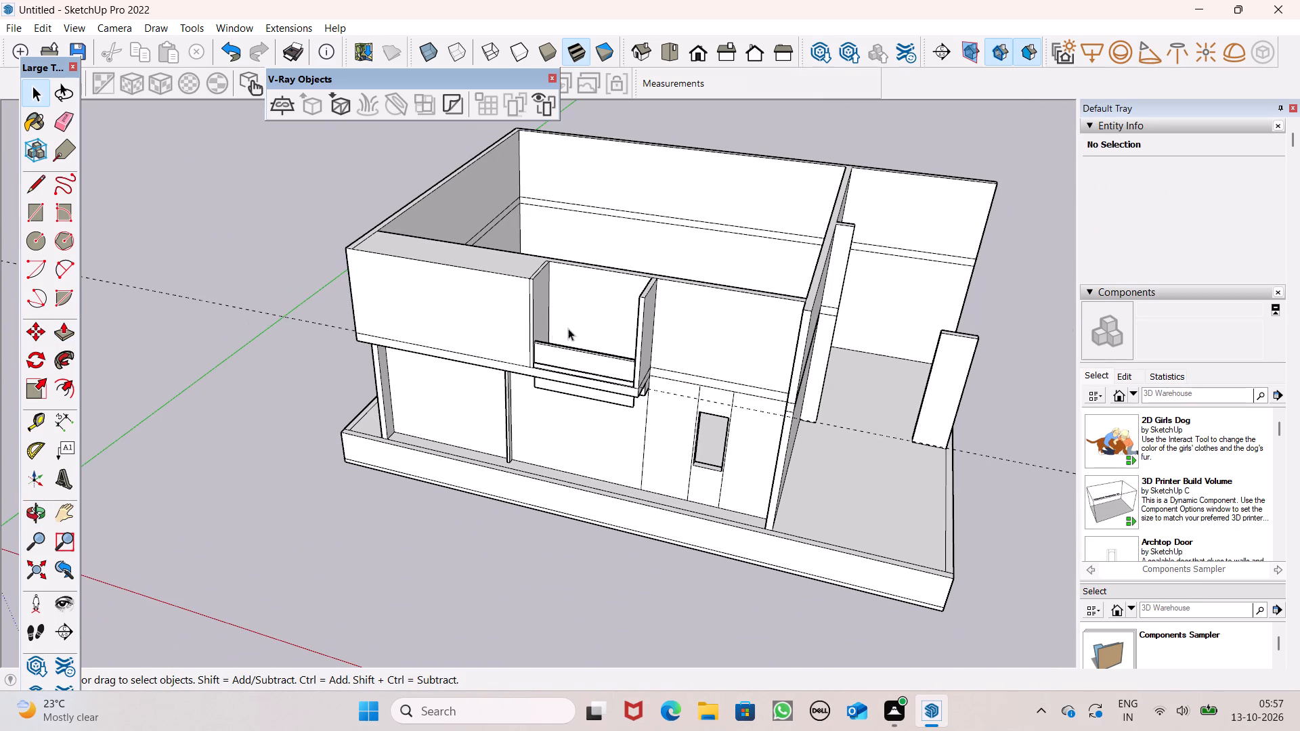
pyautogui.scroll(6, 682, 328)
pyautogui.click(61, 327)
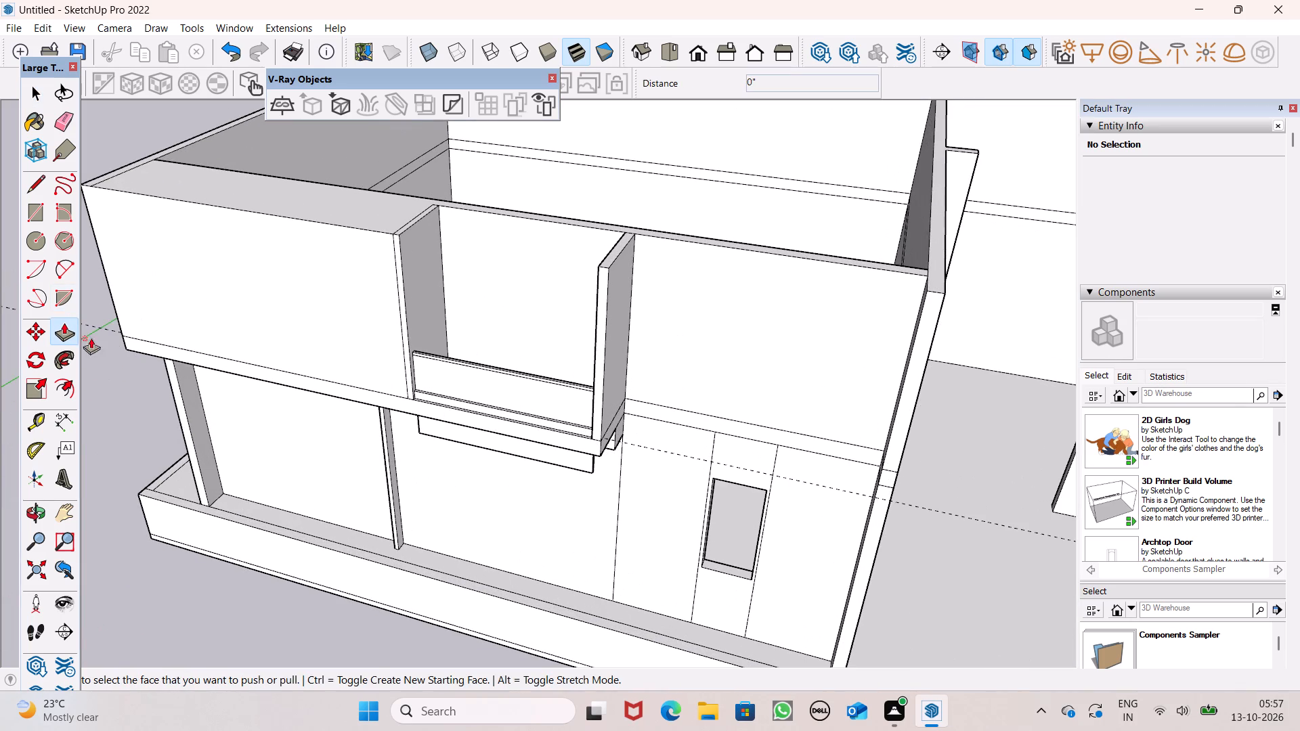
pyautogui.scroll(5, 632, 372)
pyautogui.moveTo(662, 436); pyautogui.dragTo(662, 445)
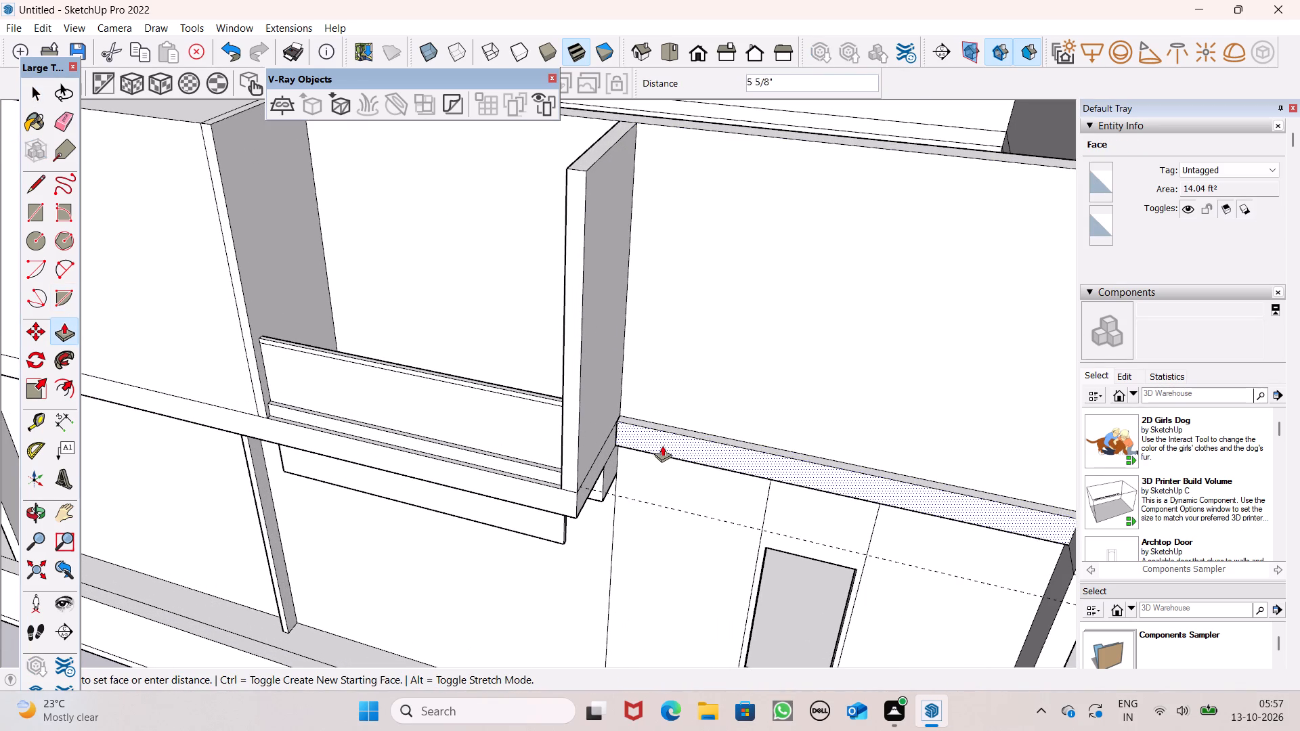
pyautogui.moveTo(662, 445); pyautogui.dragTo(615, 470)
# Push/Pull the same floor band beside the fin outward about a further 1' 7 1/2".
pyautogui.scroll(-3, 612, 396)
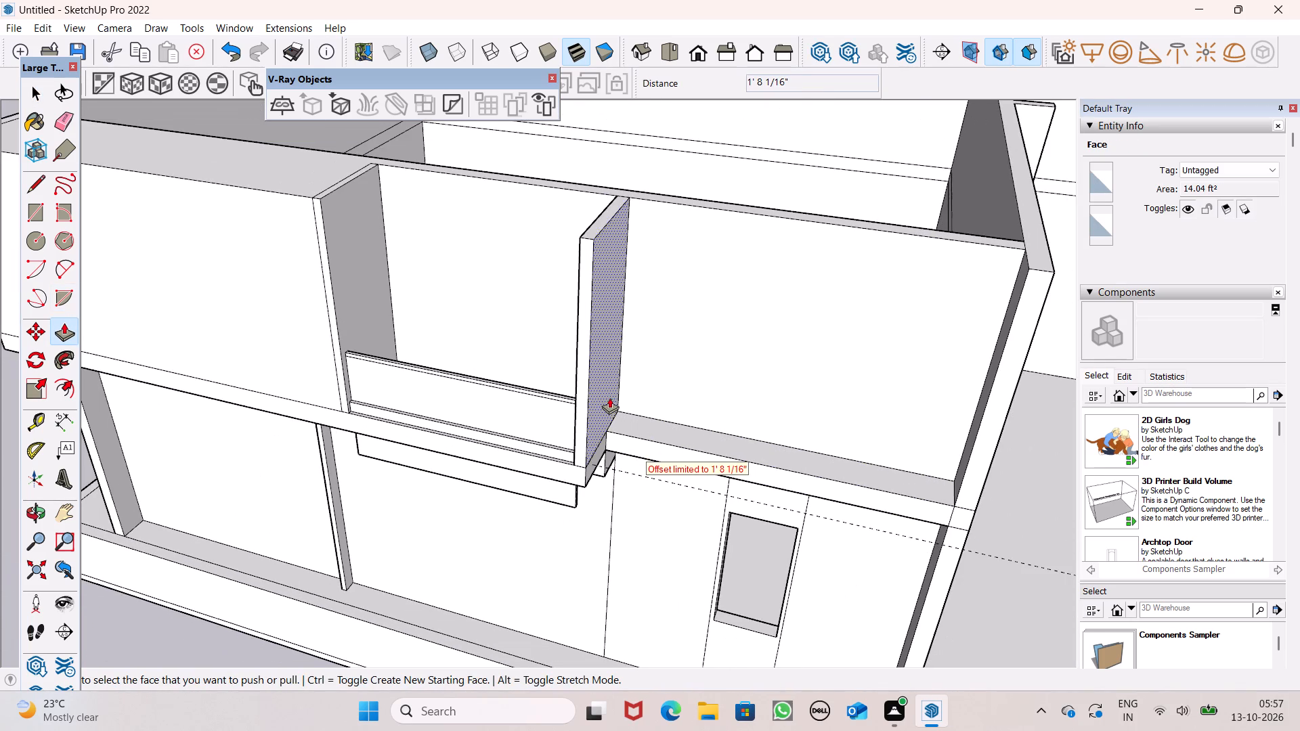
pyautogui.moveTo(825, 480); pyautogui.dragTo(829, 445, button='middle')
pyautogui.scroll(6, 821, 412)
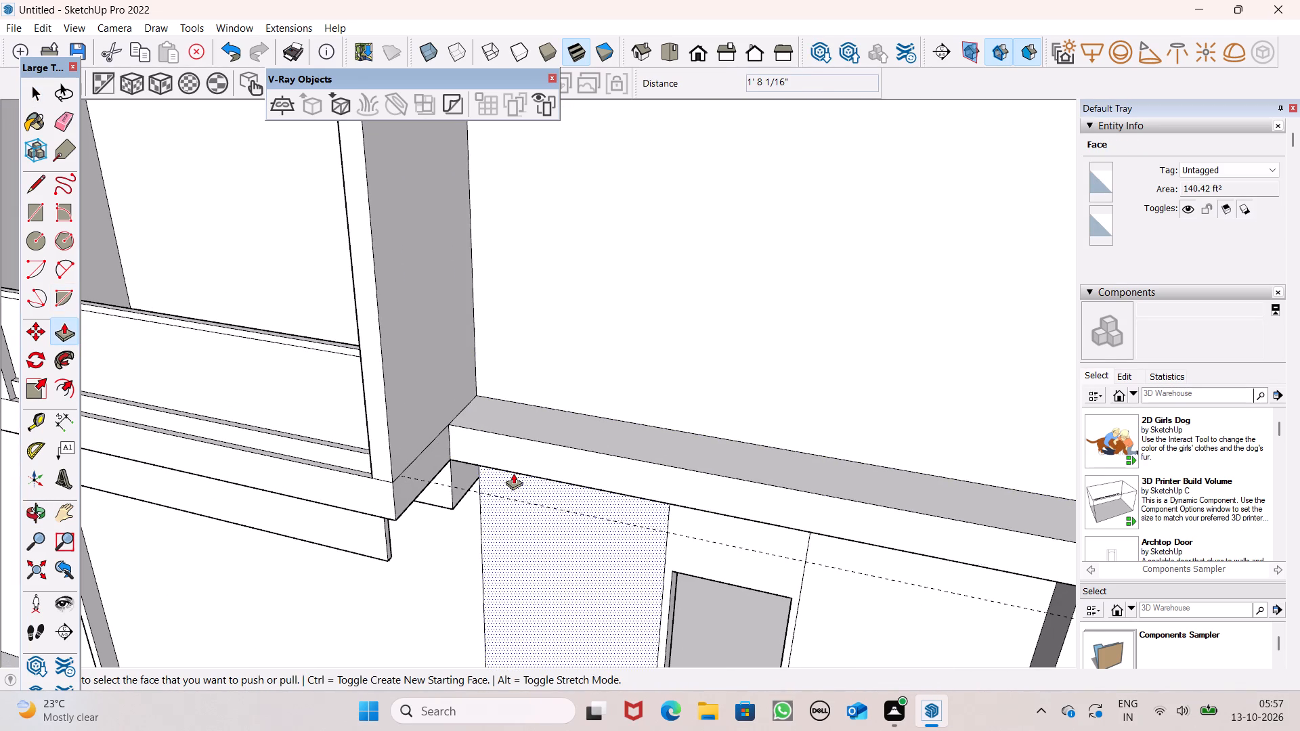
pyautogui.scroll(-1, 484, 445)
pyautogui.scroll(2, 474, 459)
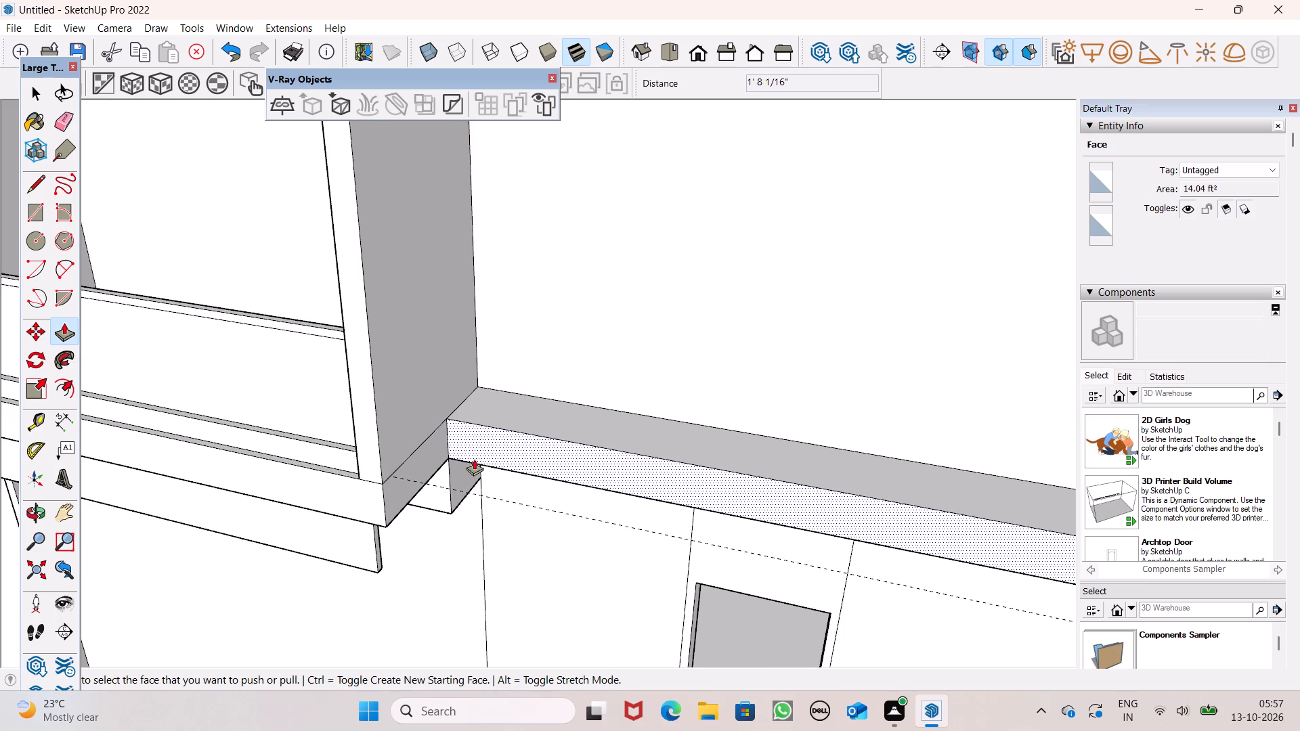
pyautogui.scroll(1, 474, 459)
pyautogui.moveTo(473, 453); pyautogui.dragTo(432, 492)
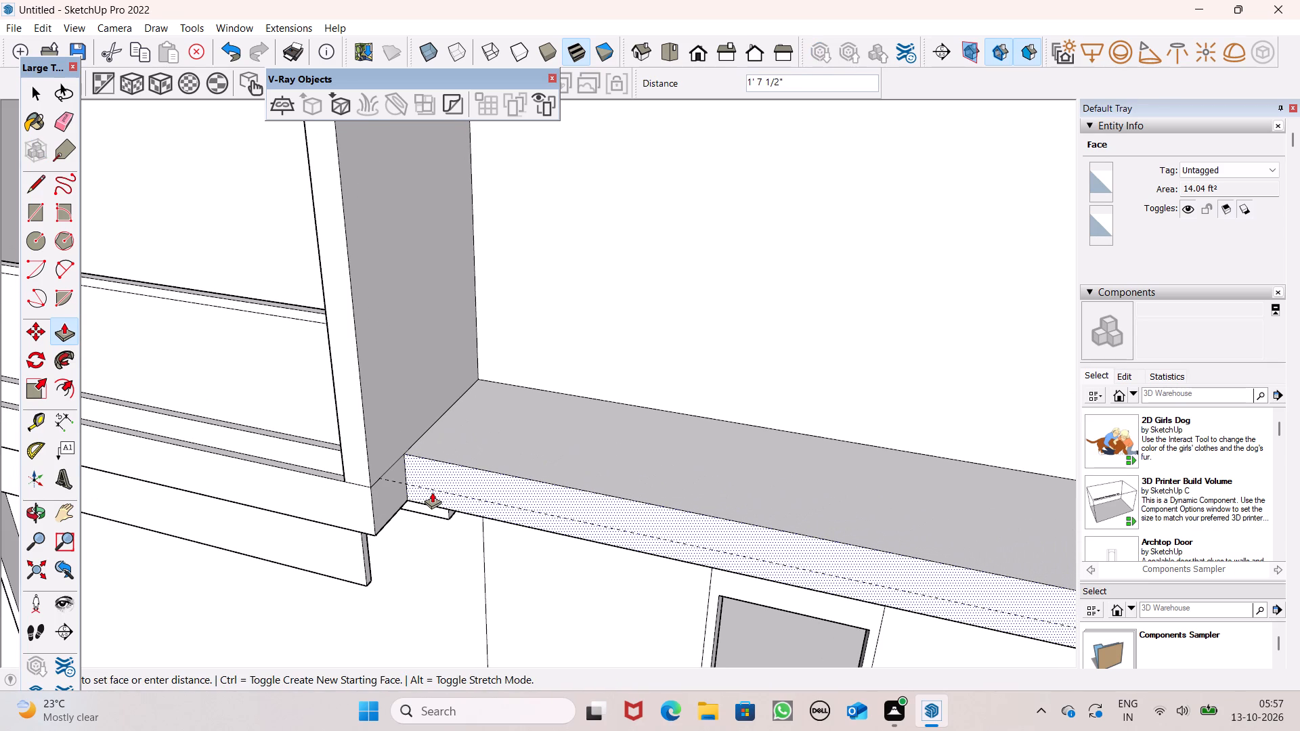
pyautogui.moveTo(432, 492); pyautogui.dragTo(432, 493)
# Push/Pull the upper wall face above the floor band outward 1' 8 1/16" and again 1' 7 7/8", flush with the band.
pyautogui.moveTo(508, 351); pyautogui.dragTo(455, 441)
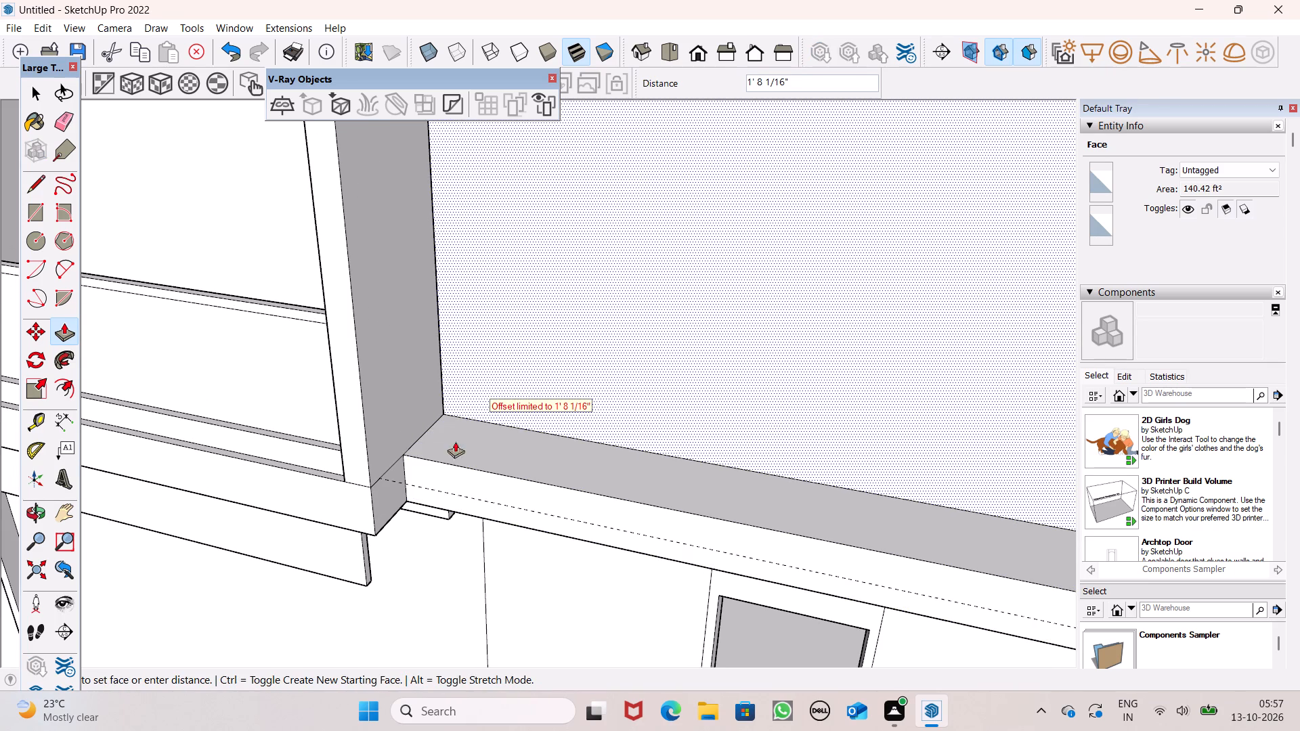
pyautogui.moveTo(455, 441); pyautogui.dragTo(433, 472)
pyautogui.moveTo(473, 405); pyautogui.dragTo(449, 472)
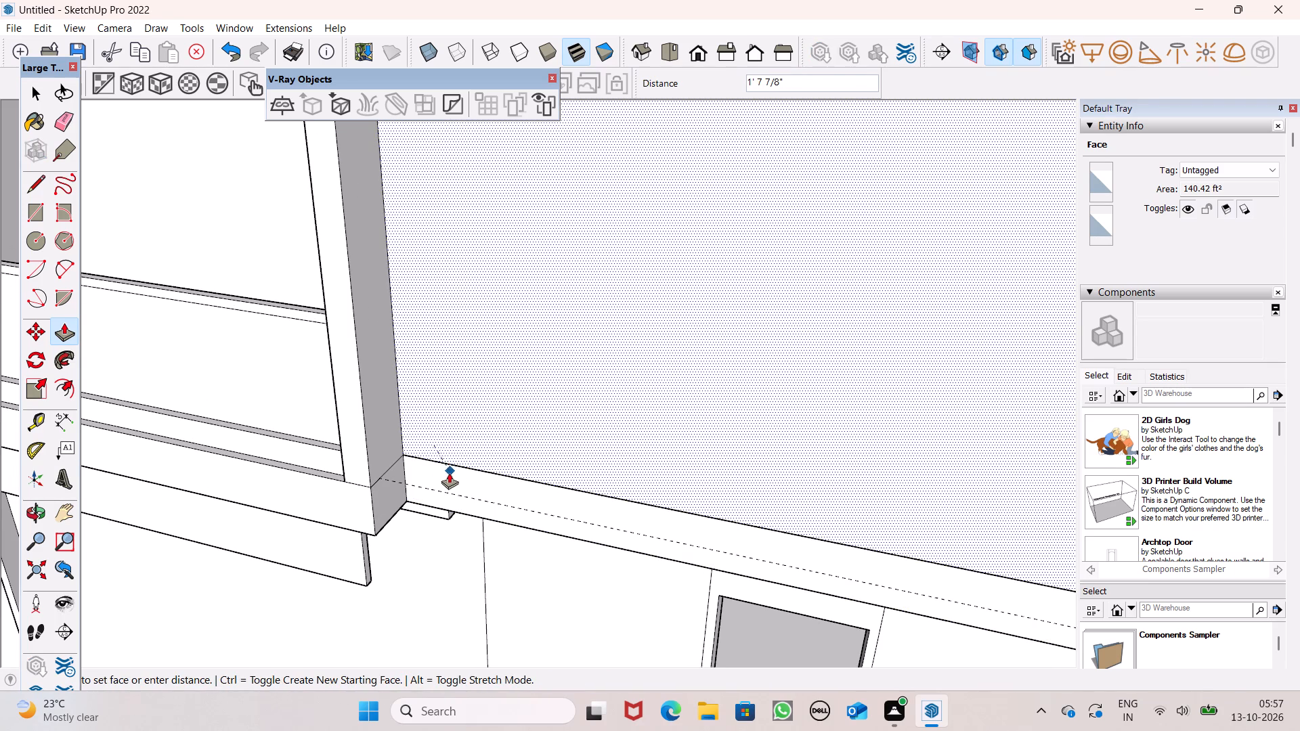
pyautogui.moveTo(449, 472); pyautogui.dragTo(447, 476)
# Draw a vertical line on the slab's front edge from the fin's inner bottom corner down to the slab's lower edge.
pyautogui.scroll(-4, 568, 319)
pyautogui.moveTo(482, 451); pyautogui.dragTo(502, 447, button='middle')
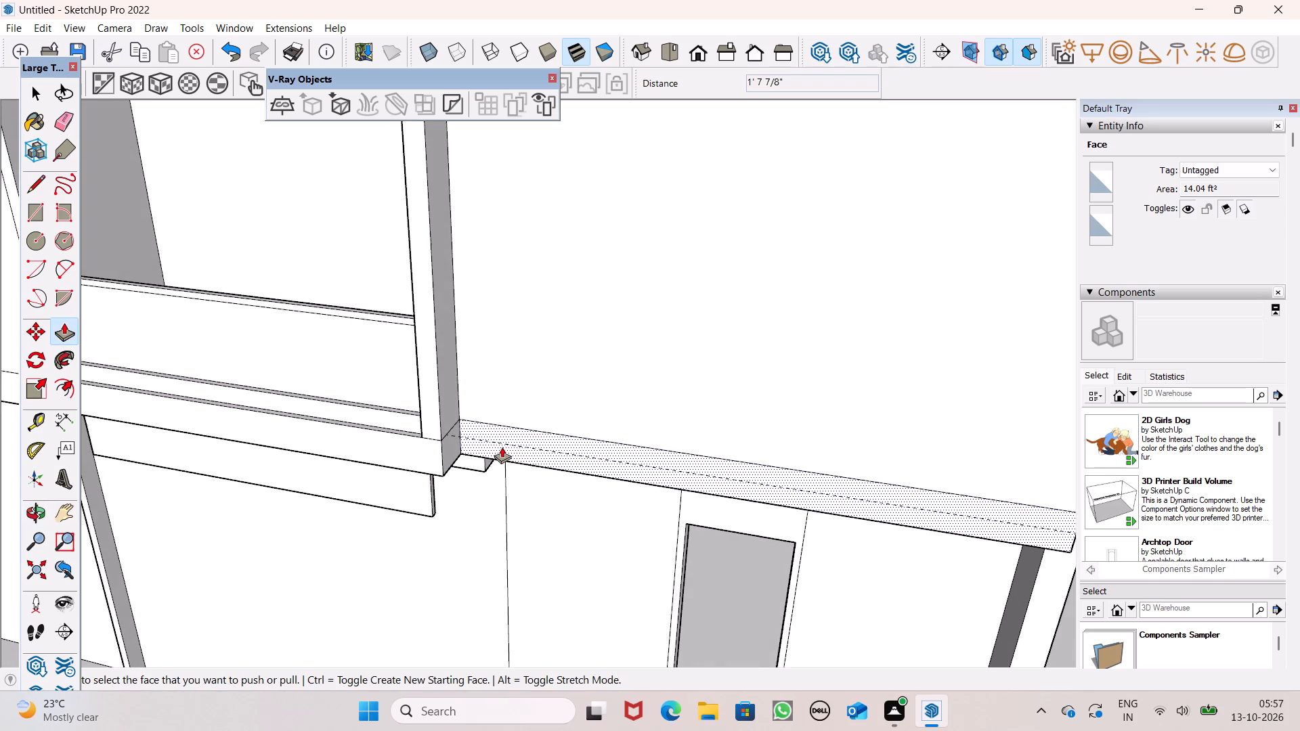
pyautogui.scroll(8, 453, 428)
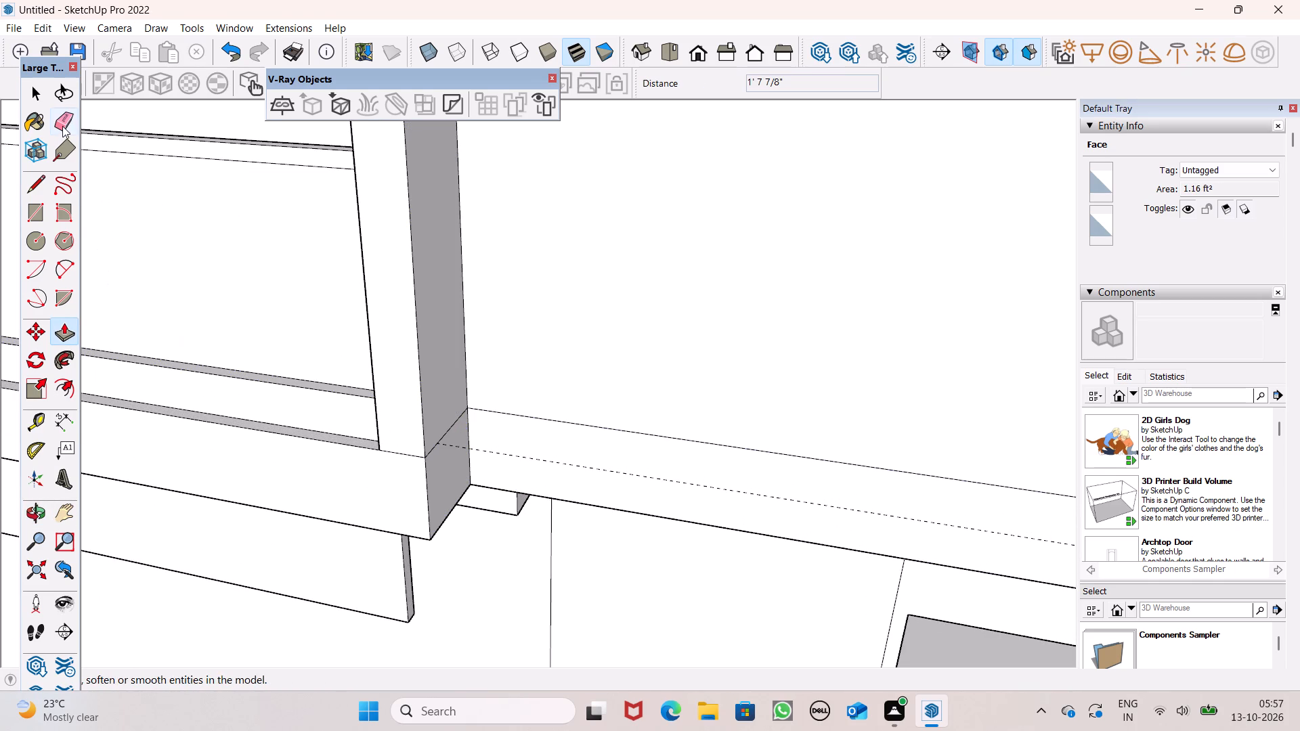
pyautogui.click(62, 126)
pyautogui.scroll(-1, 466, 477)
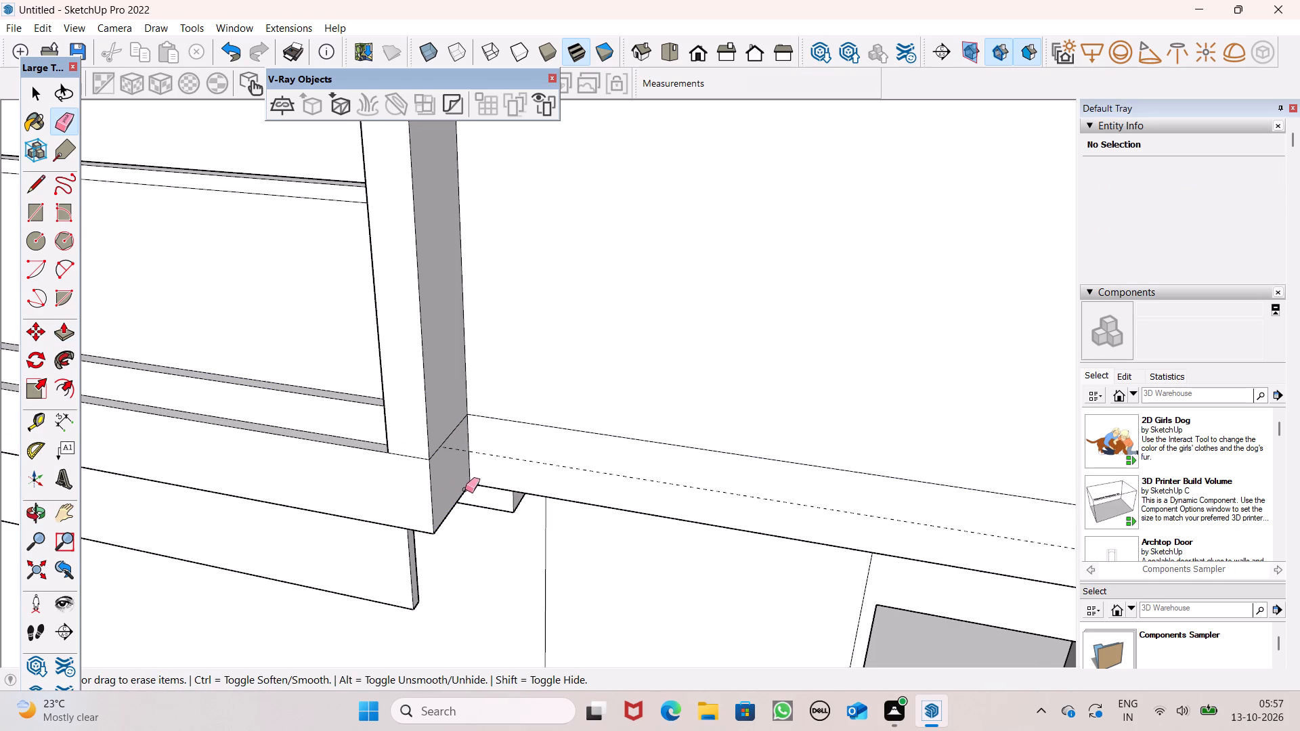
pyautogui.moveTo(459, 508); pyautogui.dragTo(483, 466, button='middle')
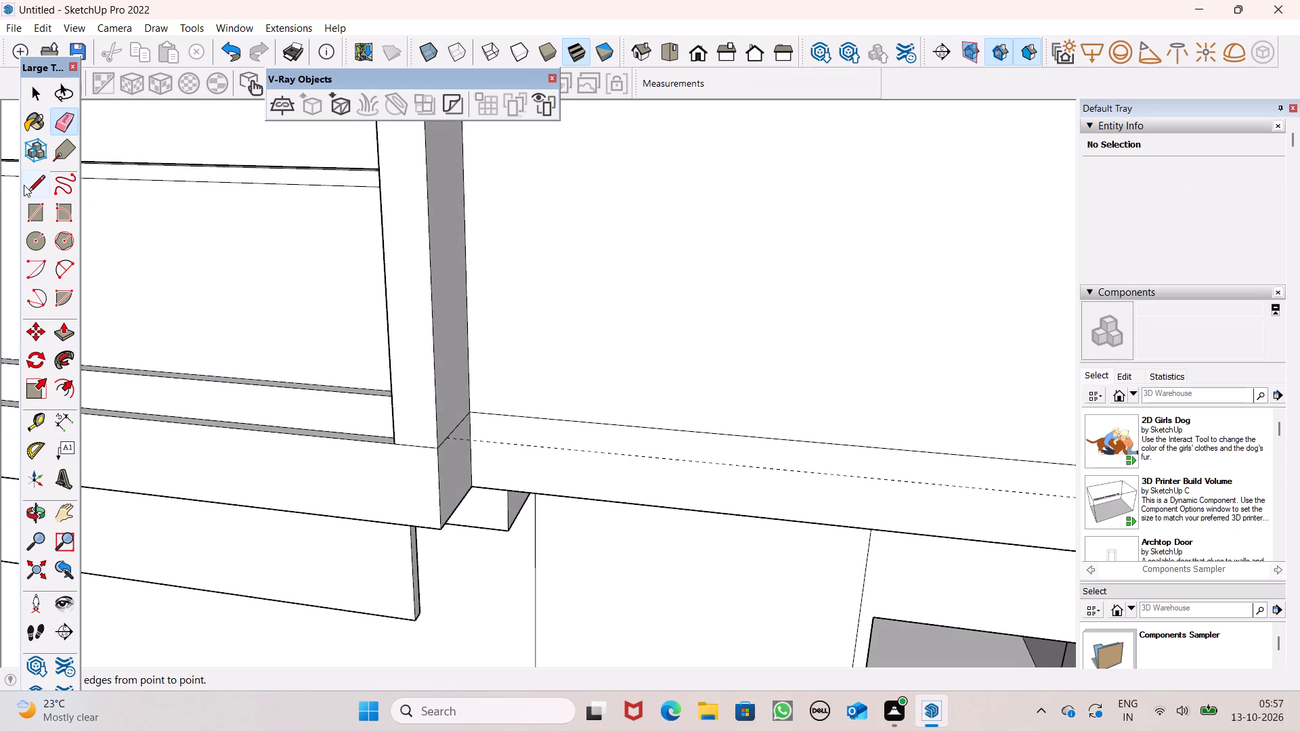
pyautogui.click(24, 185)
pyautogui.scroll(5, 407, 445)
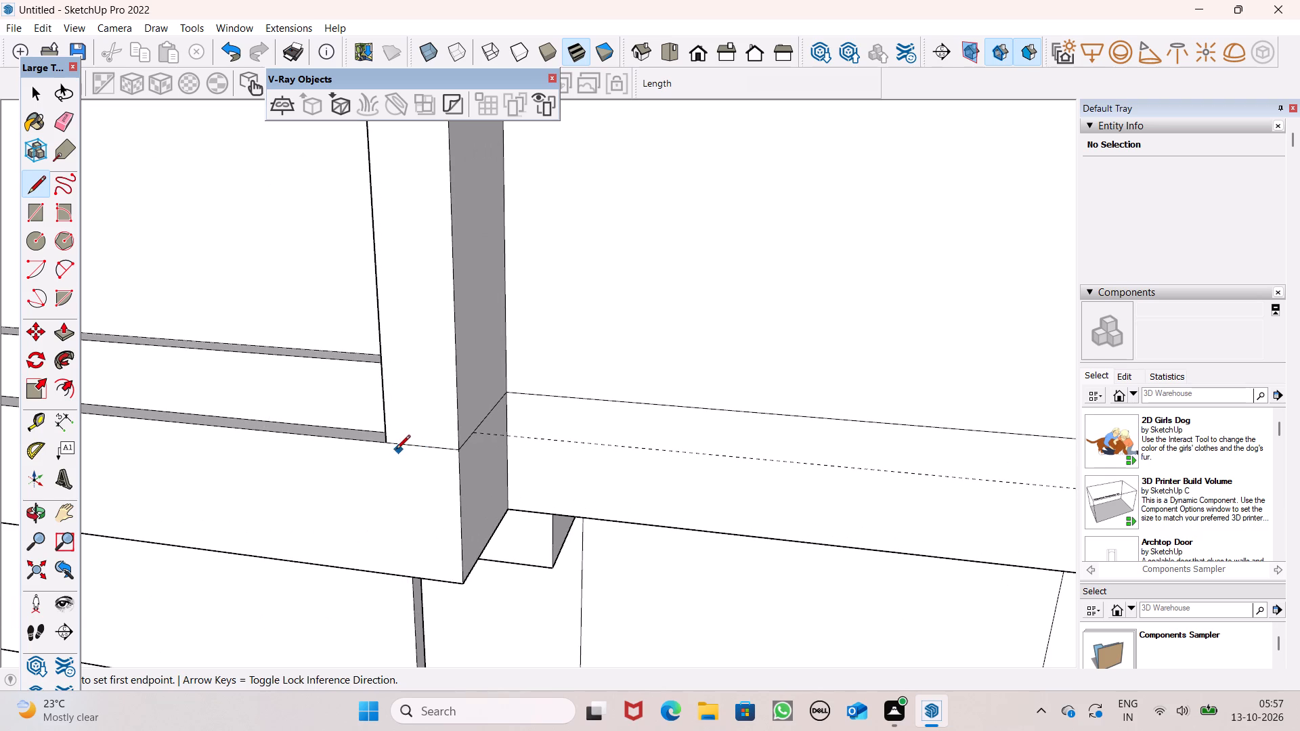
pyautogui.click(391, 442)
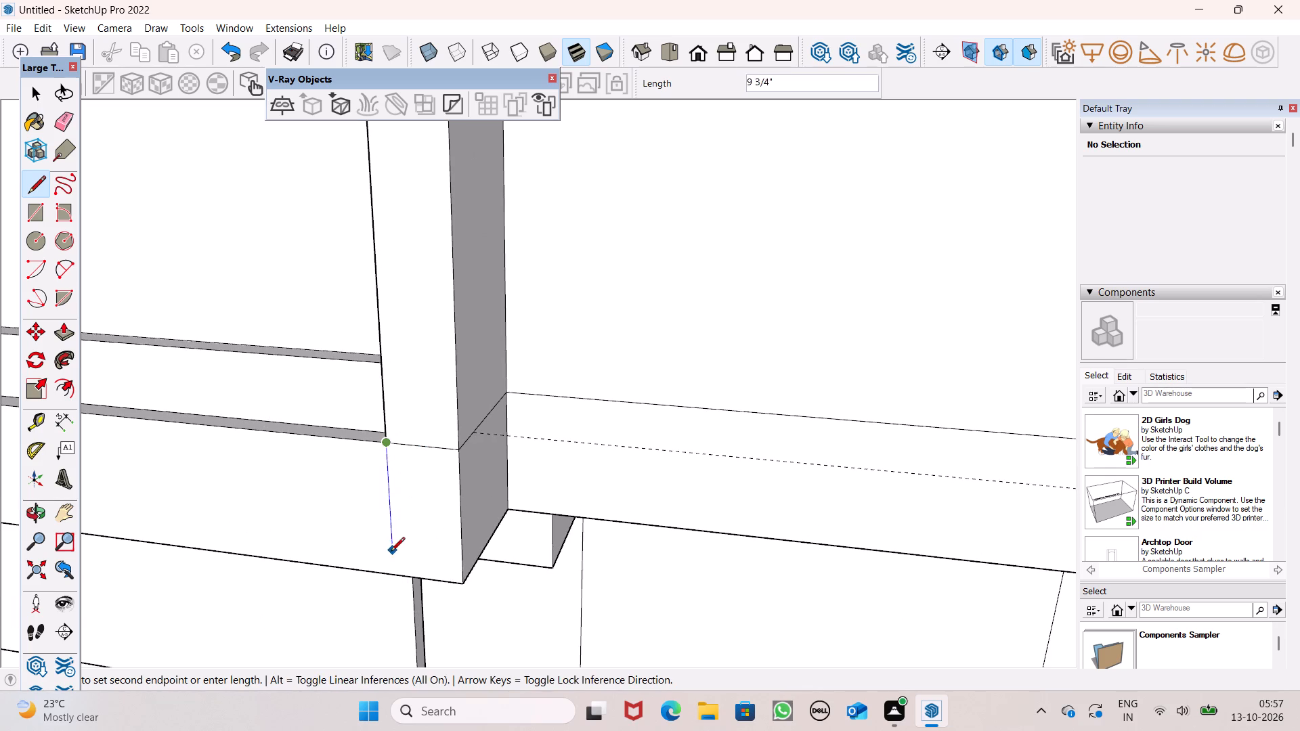
pyautogui.click(389, 574)
# Erase the dashed guide along the floor band and the short horizontal edge across the fin's front.
pyautogui.scroll(-6, 437, 380)
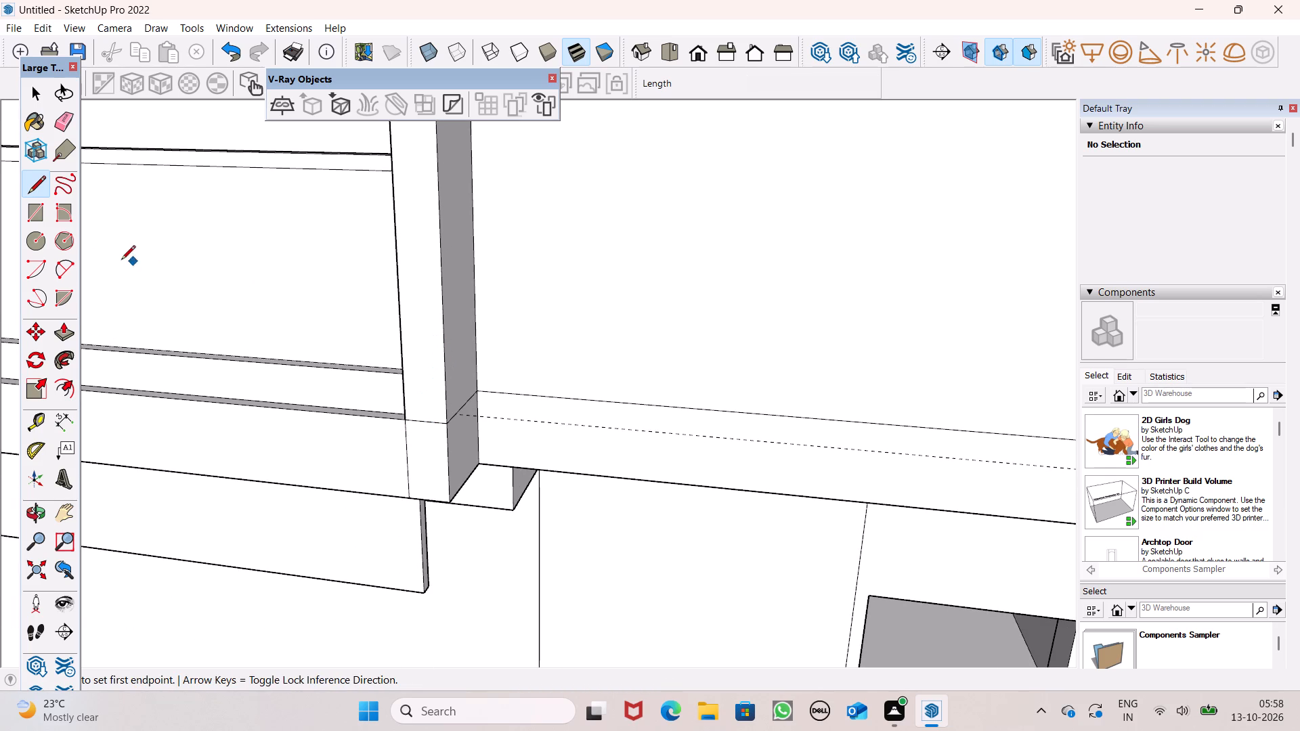
pyautogui.click(51, 125)
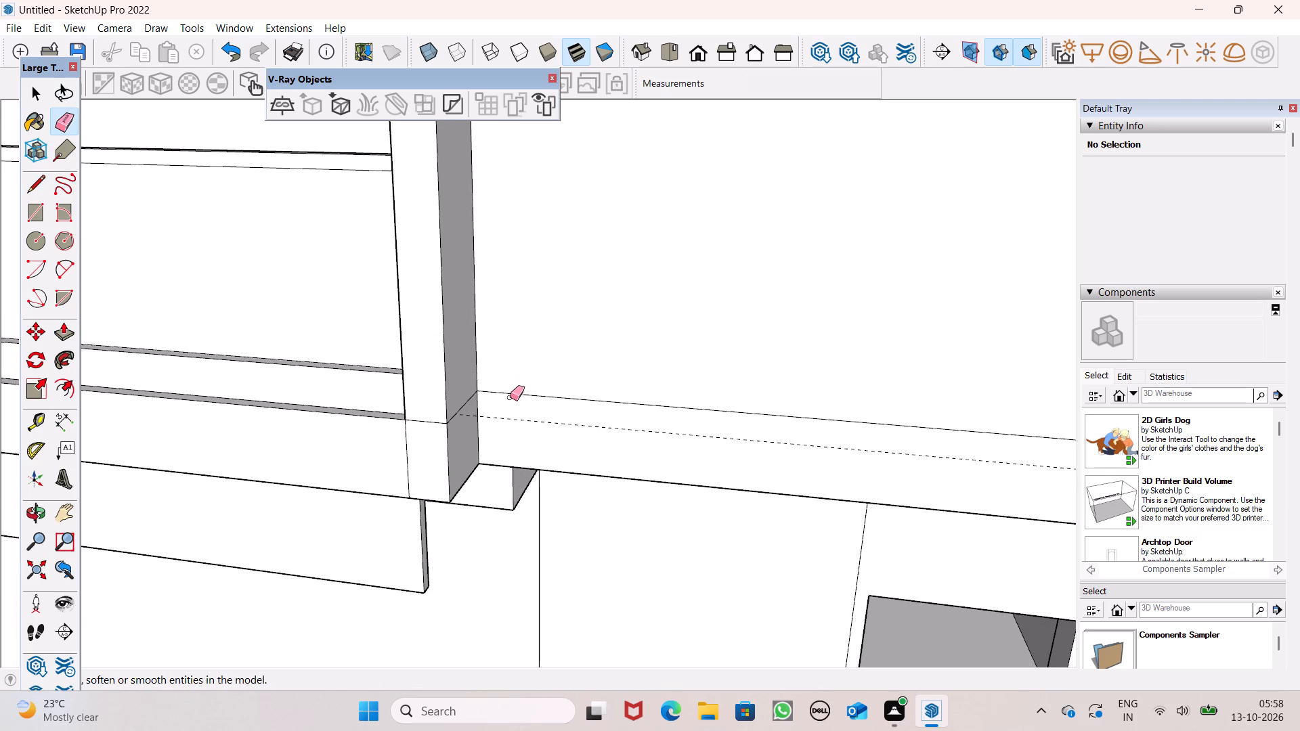
pyautogui.moveTo(512, 419); pyautogui.dragTo(513, 425)
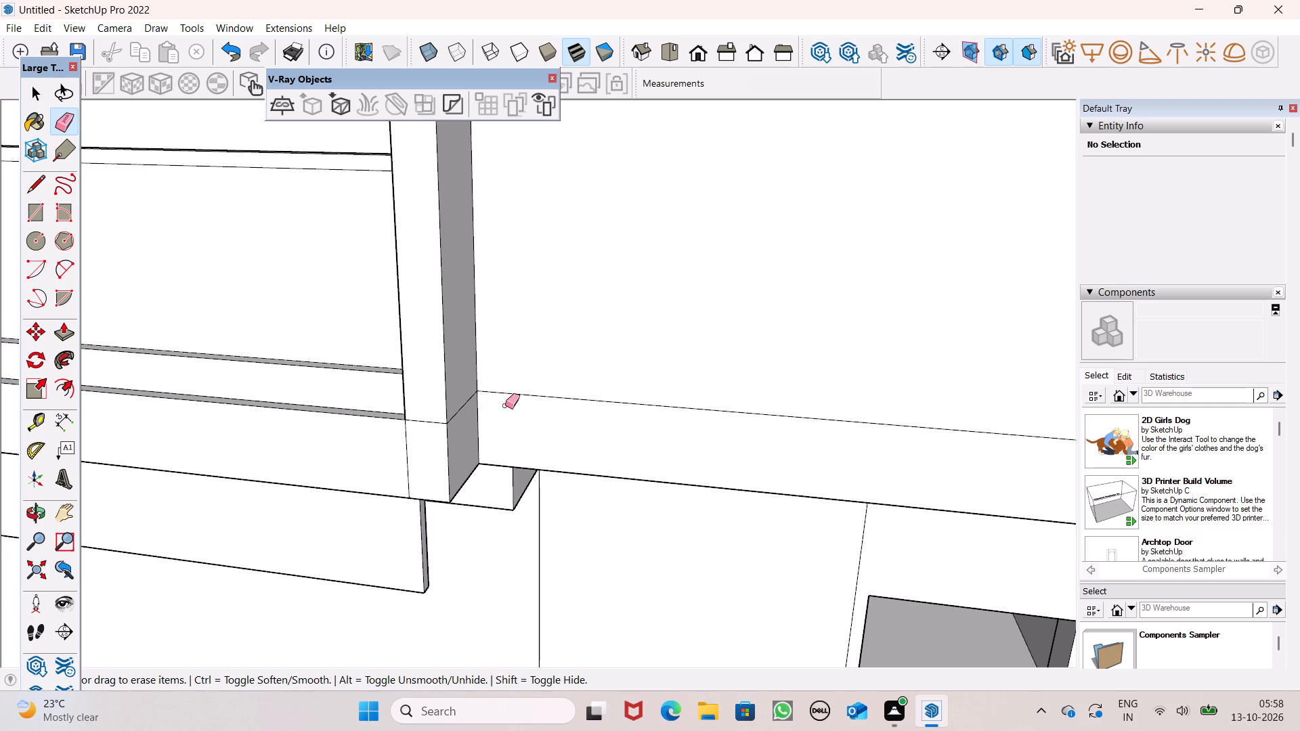
pyautogui.moveTo(503, 429); pyautogui.dragTo(475, 457, button='middle')
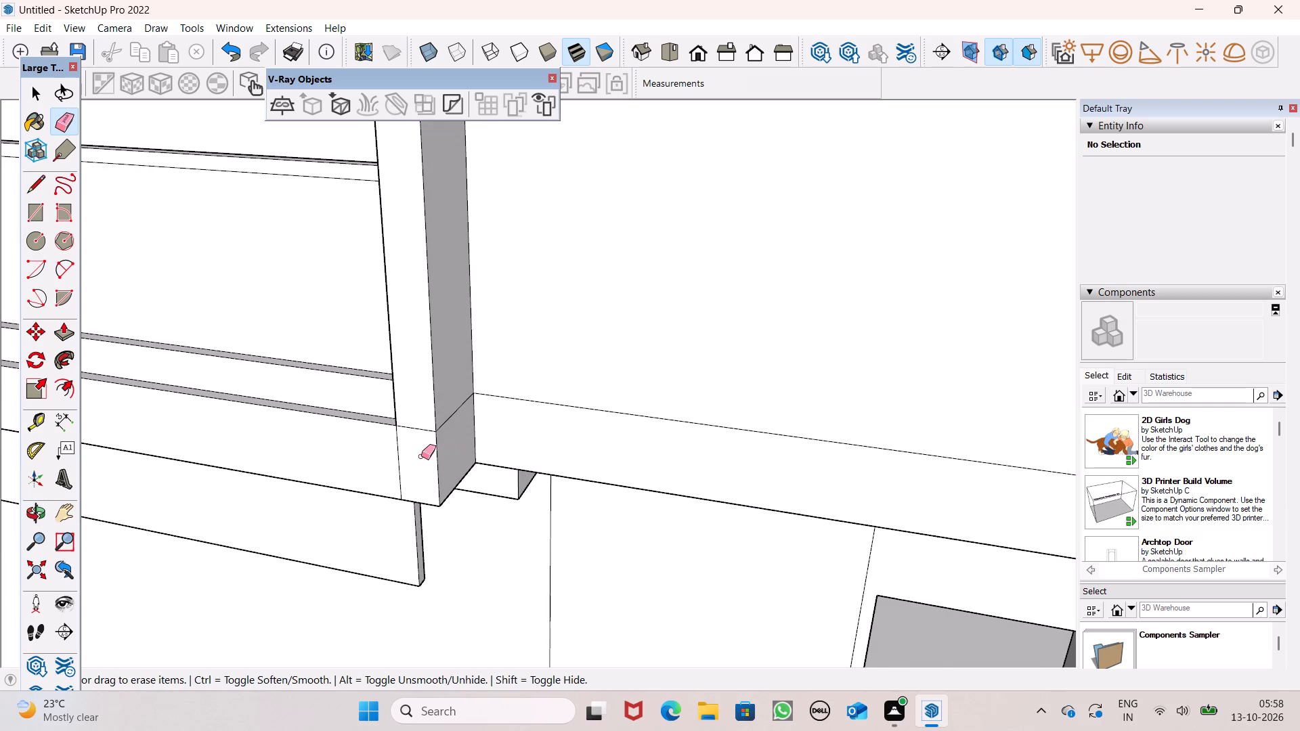
pyautogui.scroll(4, 421, 456)
pyautogui.moveTo(422, 412); pyautogui.dragTo(424, 421)
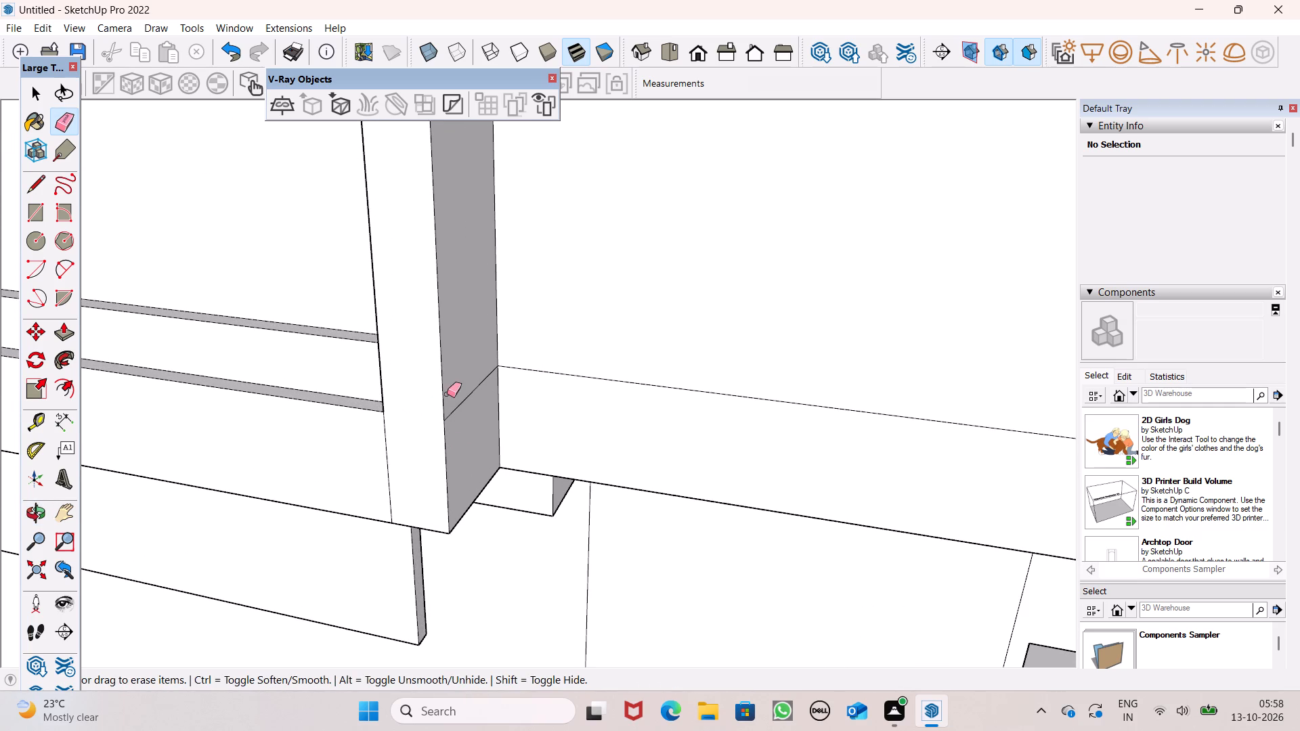
# Erase the leftover edges between the upper wall and floor band and across the base of the fin's side.
pyautogui.scroll(-6, 533, 360)
pyautogui.scroll(-12, 345, 304)
pyautogui.scroll(-4, 407, 390)
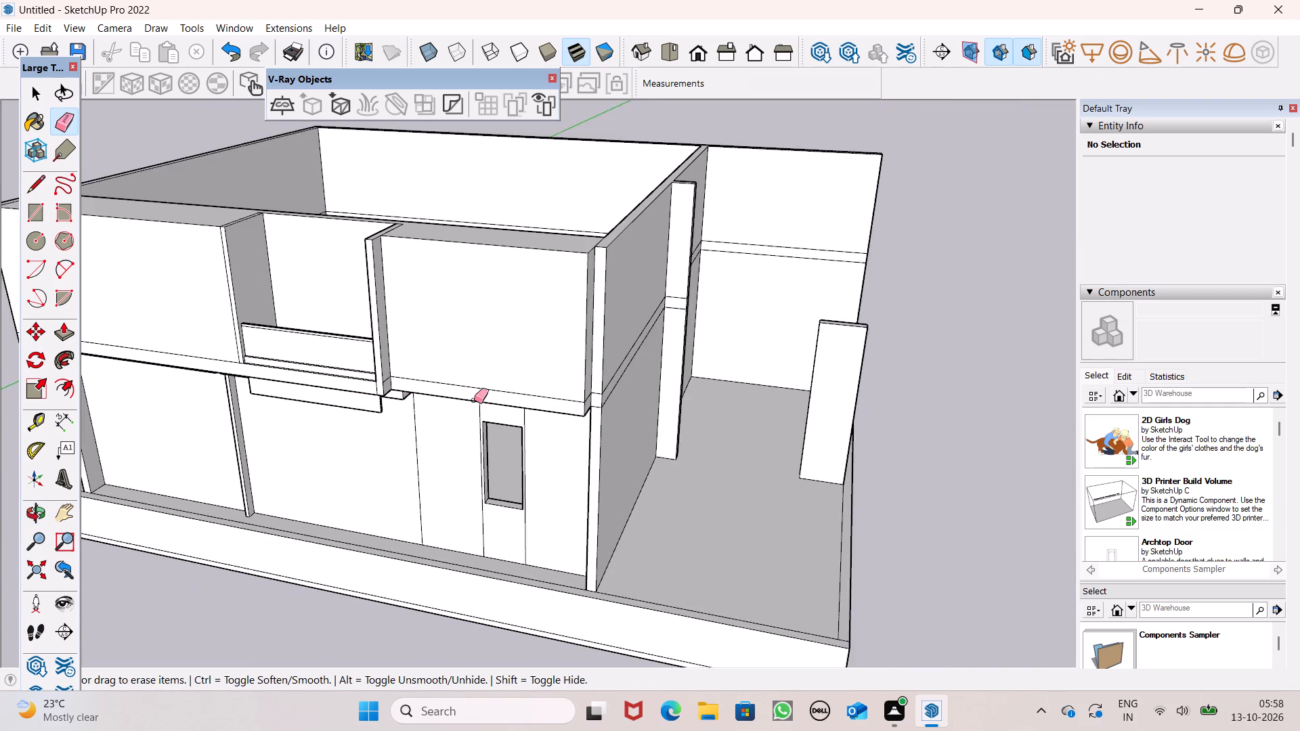
pyautogui.middleClick(475, 403)
pyautogui.scroll(1, 473, 418)
pyautogui.scroll(5, 424, 388)
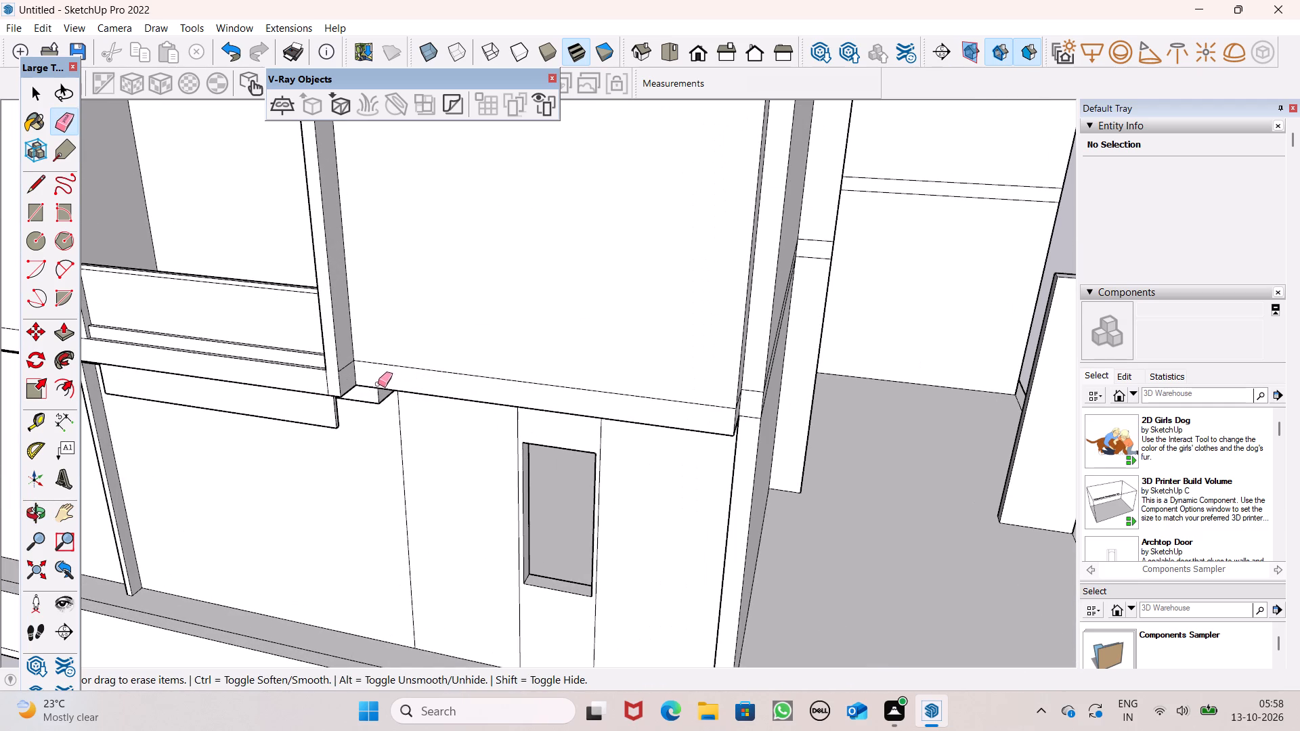
pyautogui.click(345, 359)
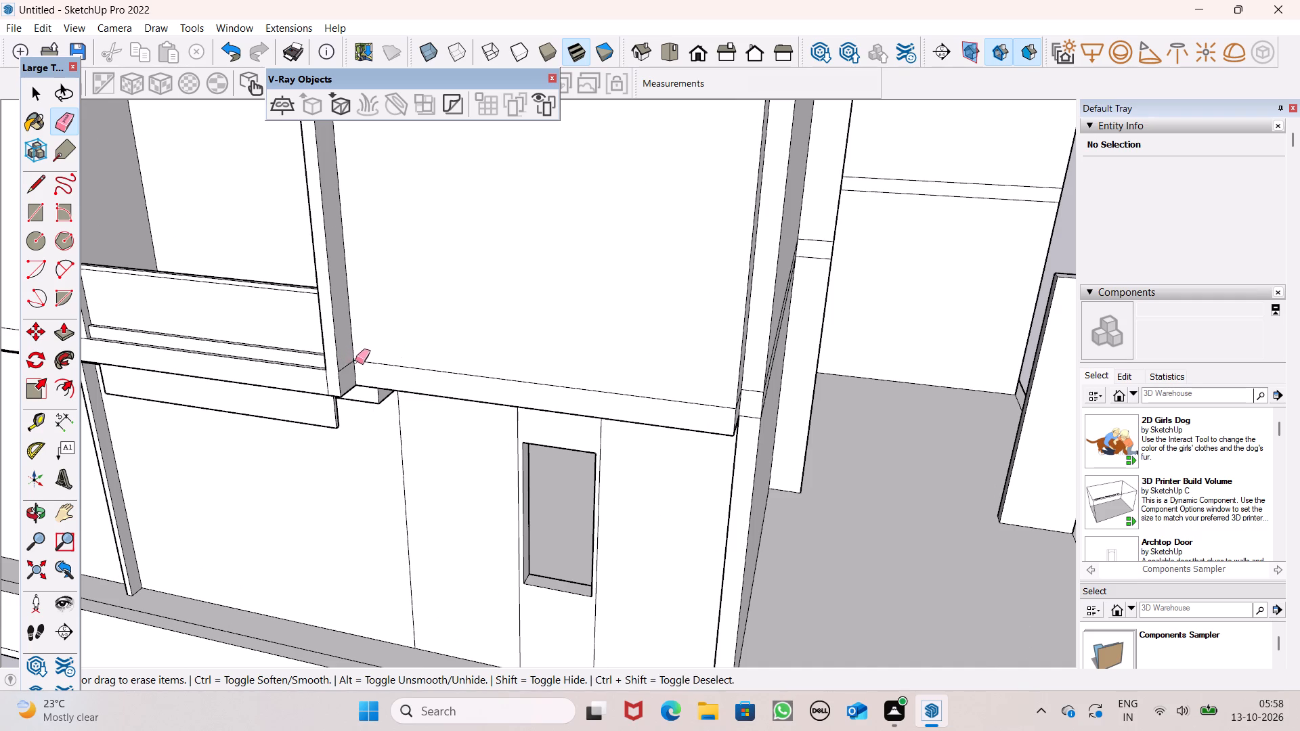
pyautogui.scroll(5, 391, 362)
pyautogui.click(391, 365)
# Push/Pull the merged upper wall face beside the fin outward about 2 5/8".
pyautogui.scroll(-8, 500, 349)
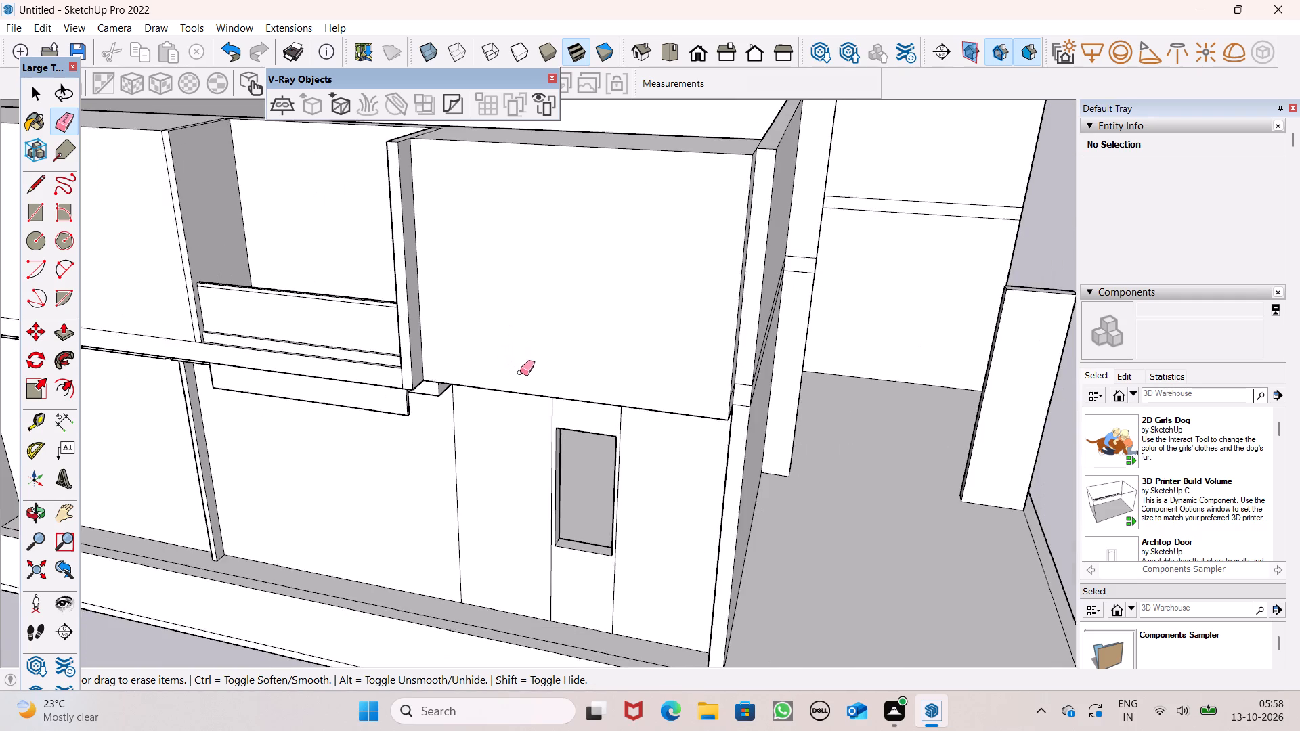
pyautogui.moveTo(526, 381); pyautogui.dragTo(532, 504, button='middle')
pyautogui.scroll(1, 477, 407)
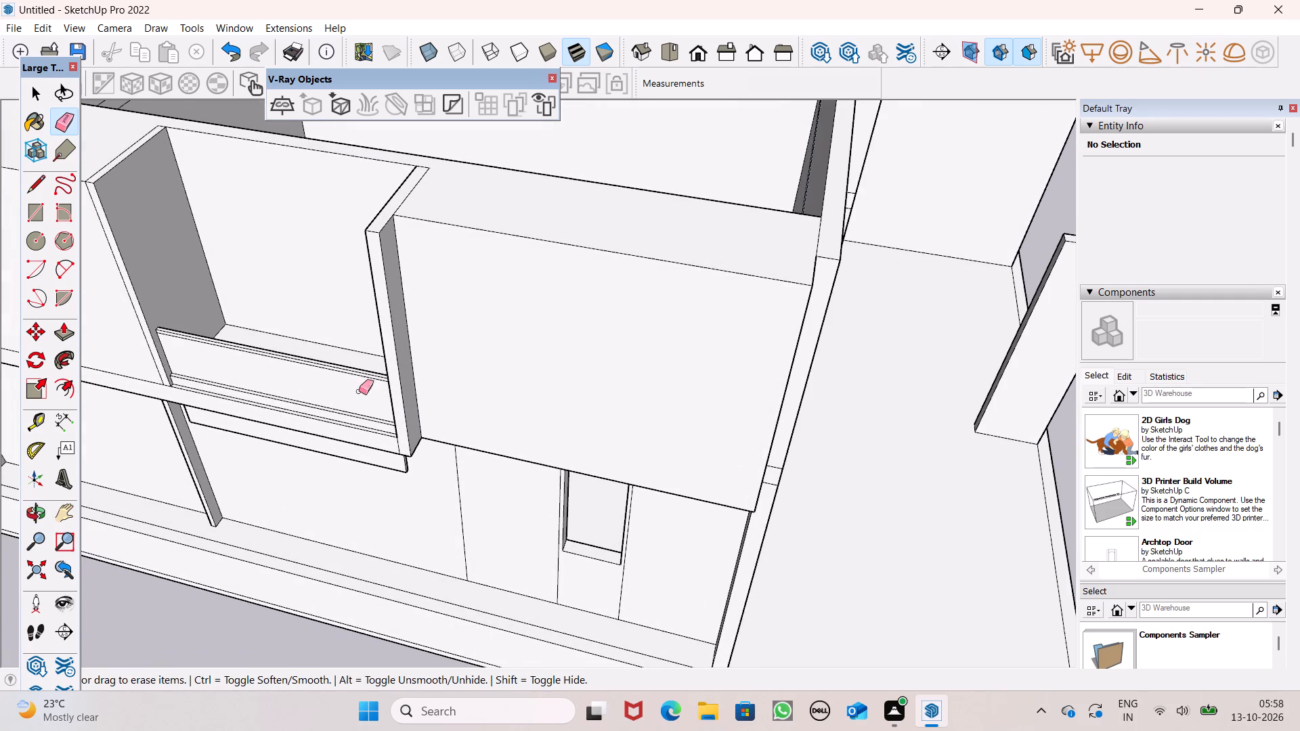
pyautogui.click(69, 333)
pyautogui.scroll(5, 481, 403)
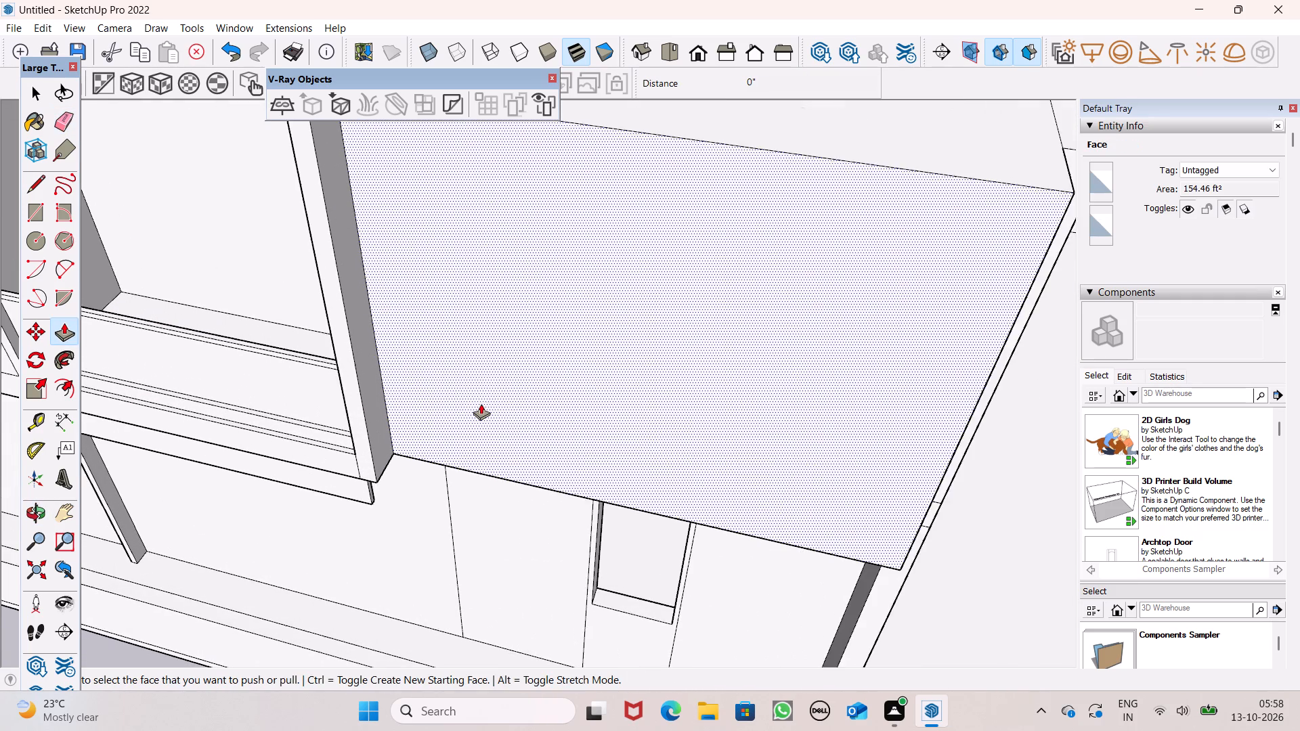
pyautogui.scroll(3, 436, 416)
pyautogui.moveTo(411, 428); pyautogui.dragTo(408, 437)
pyautogui.scroll(-6, 415, 409)
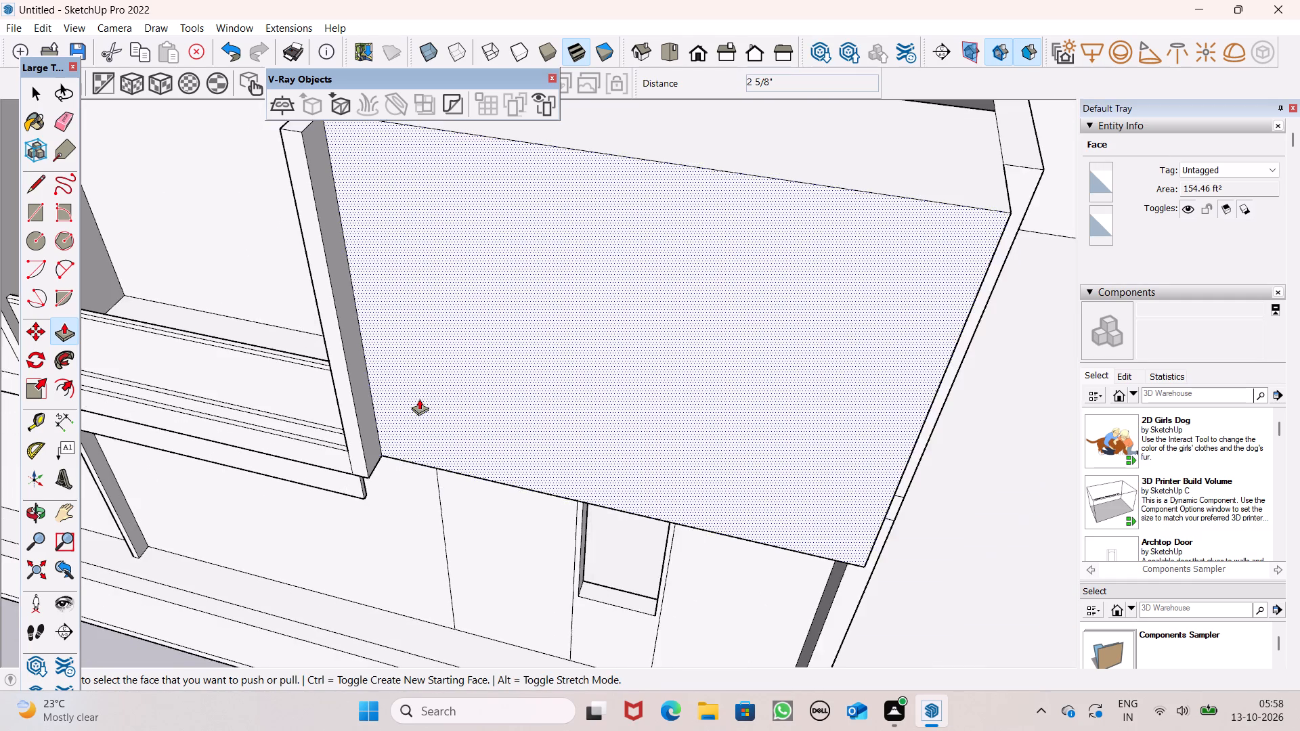
pyautogui.scroll(-6, 419, 399)
pyautogui.moveTo(423, 413); pyautogui.dragTo(450, 268, button='middle')
pyautogui.scroll(-2, 456, 298)
pyautogui.moveTo(458, 309); pyautogui.dragTo(467, 302, button='middle')
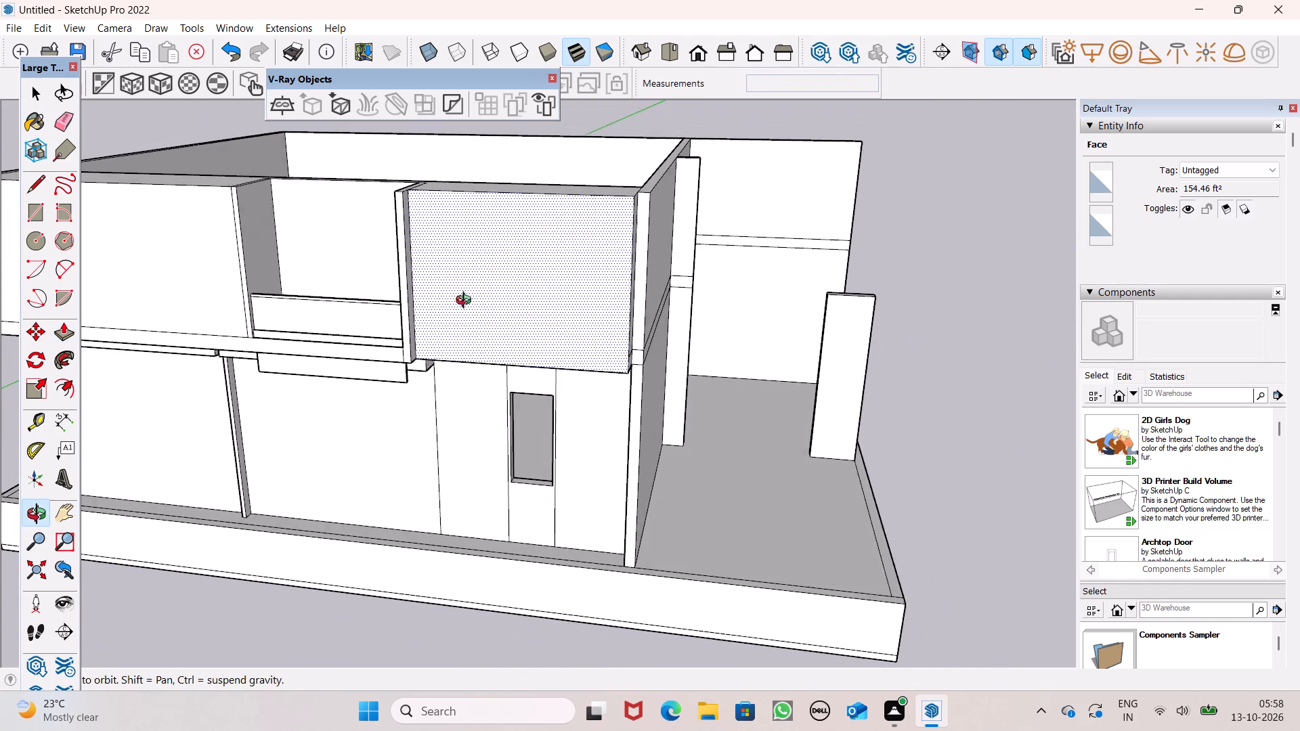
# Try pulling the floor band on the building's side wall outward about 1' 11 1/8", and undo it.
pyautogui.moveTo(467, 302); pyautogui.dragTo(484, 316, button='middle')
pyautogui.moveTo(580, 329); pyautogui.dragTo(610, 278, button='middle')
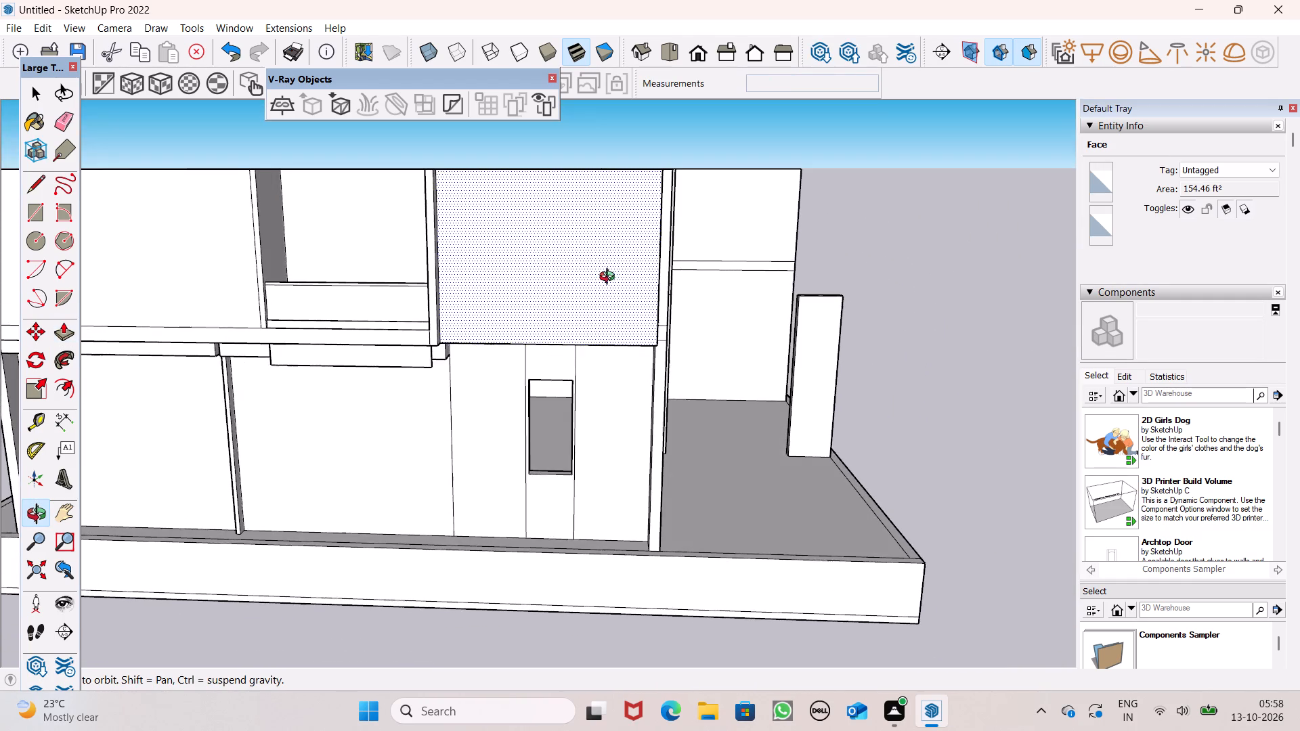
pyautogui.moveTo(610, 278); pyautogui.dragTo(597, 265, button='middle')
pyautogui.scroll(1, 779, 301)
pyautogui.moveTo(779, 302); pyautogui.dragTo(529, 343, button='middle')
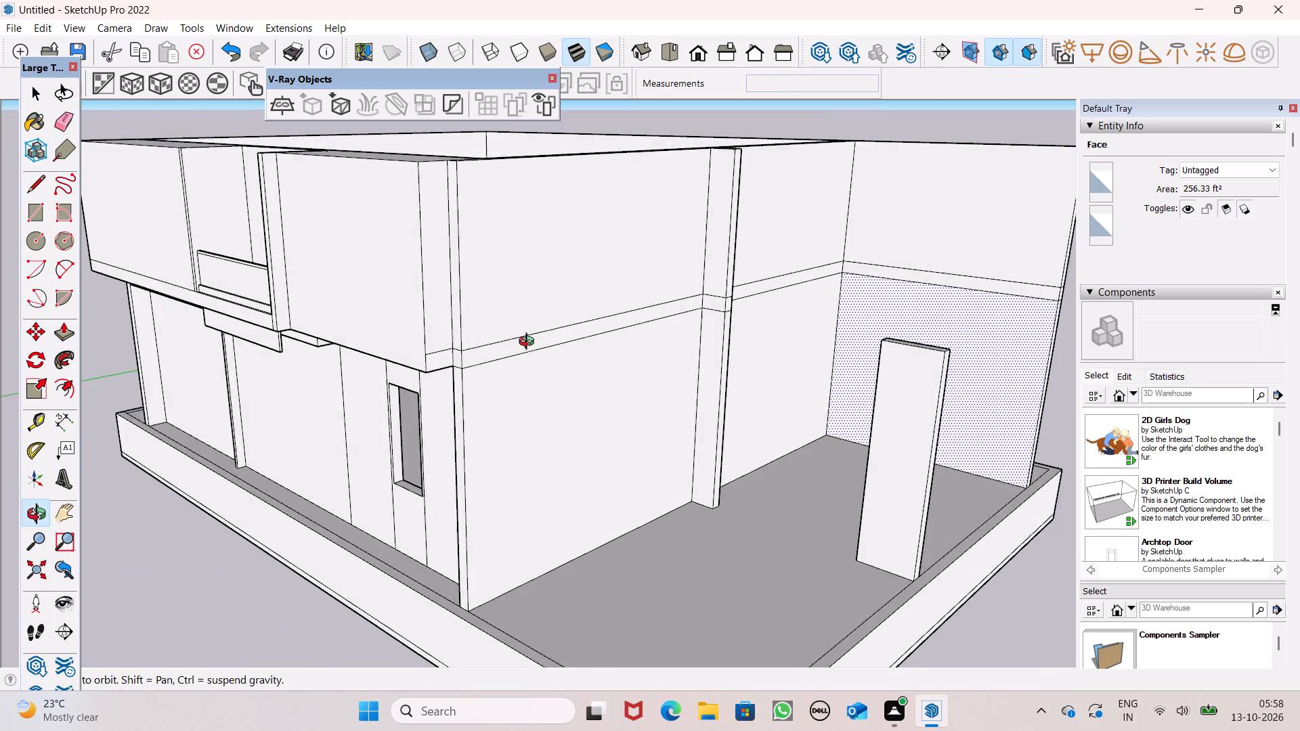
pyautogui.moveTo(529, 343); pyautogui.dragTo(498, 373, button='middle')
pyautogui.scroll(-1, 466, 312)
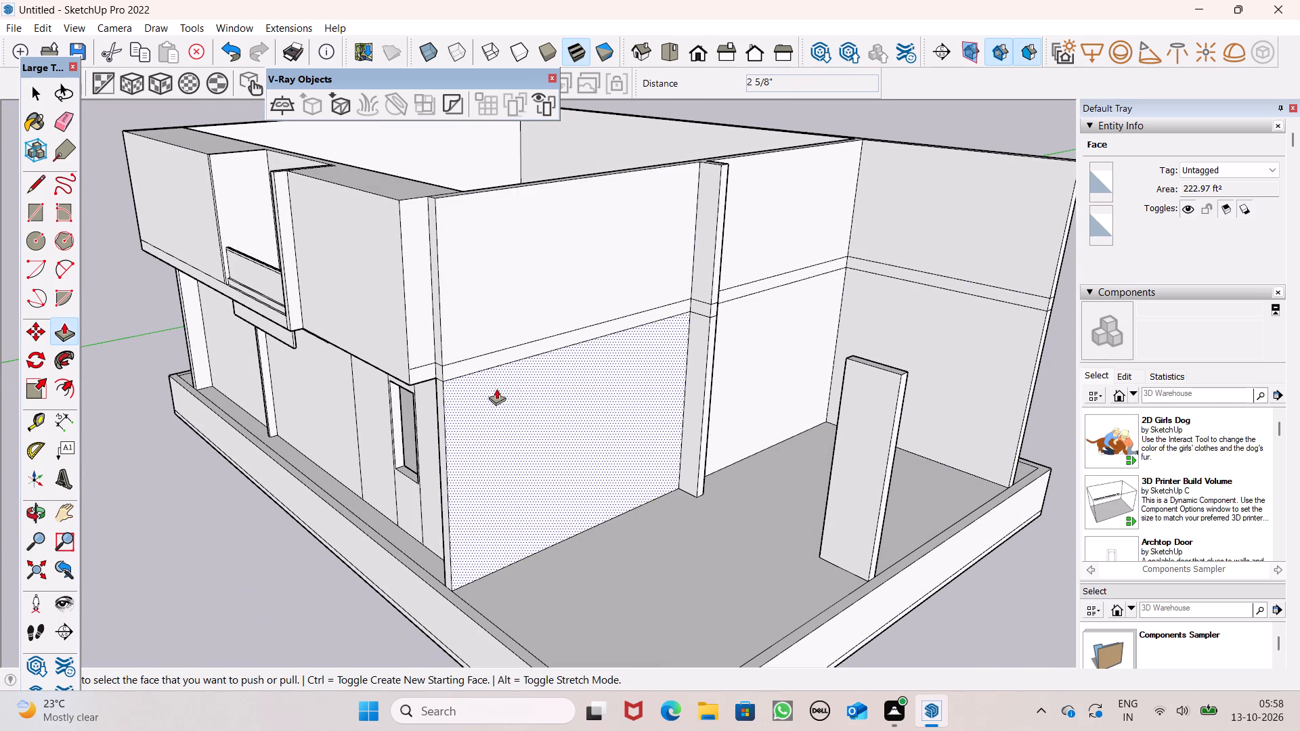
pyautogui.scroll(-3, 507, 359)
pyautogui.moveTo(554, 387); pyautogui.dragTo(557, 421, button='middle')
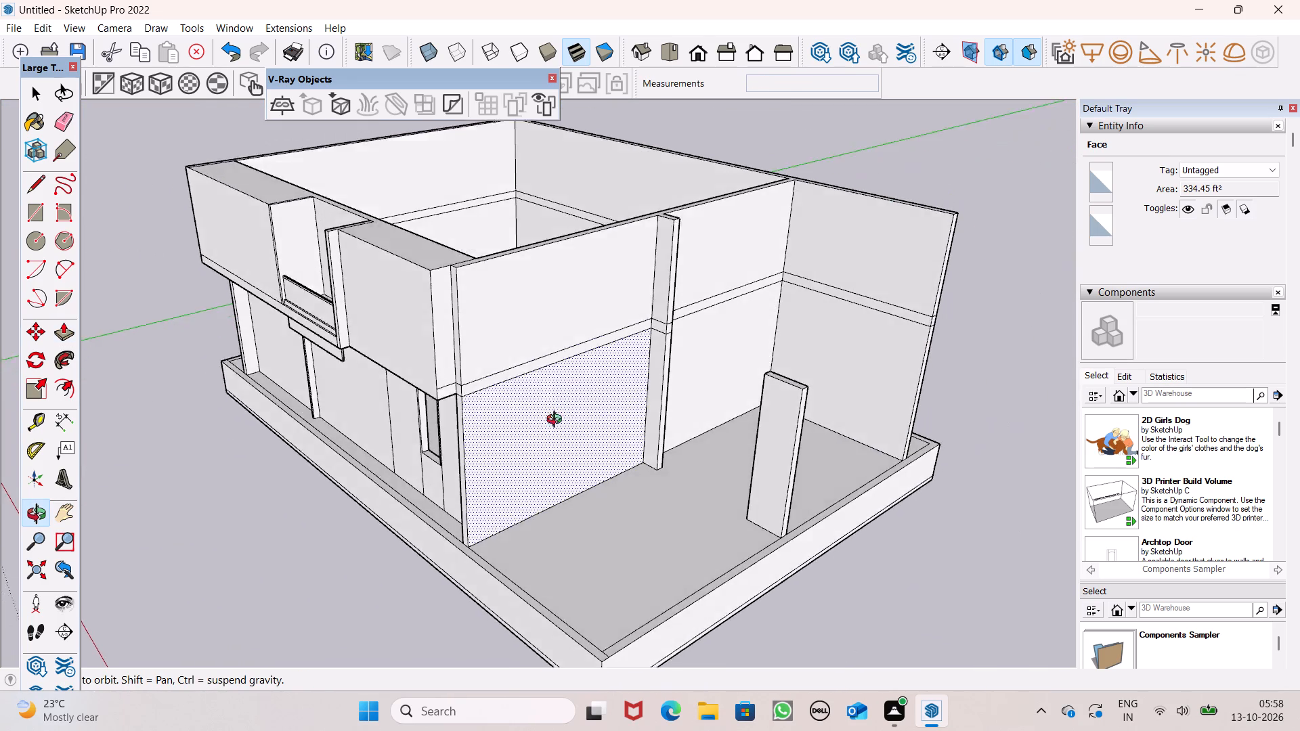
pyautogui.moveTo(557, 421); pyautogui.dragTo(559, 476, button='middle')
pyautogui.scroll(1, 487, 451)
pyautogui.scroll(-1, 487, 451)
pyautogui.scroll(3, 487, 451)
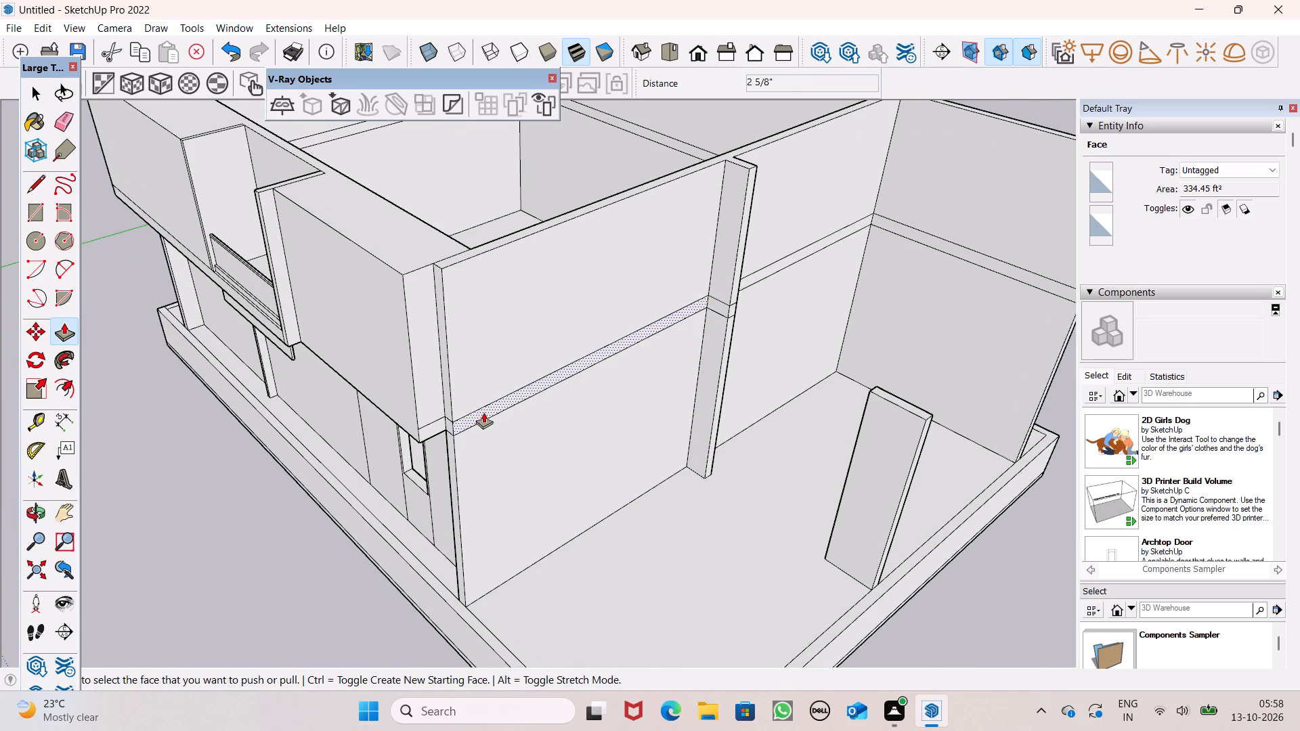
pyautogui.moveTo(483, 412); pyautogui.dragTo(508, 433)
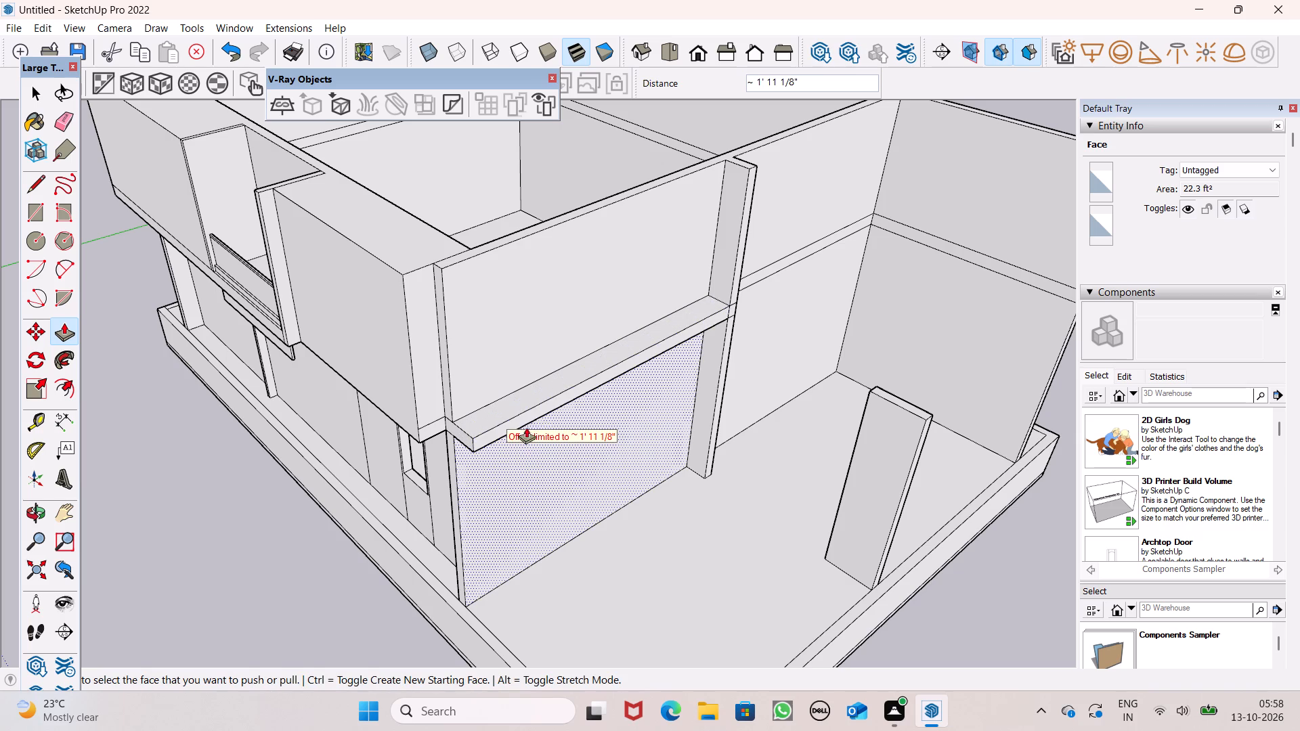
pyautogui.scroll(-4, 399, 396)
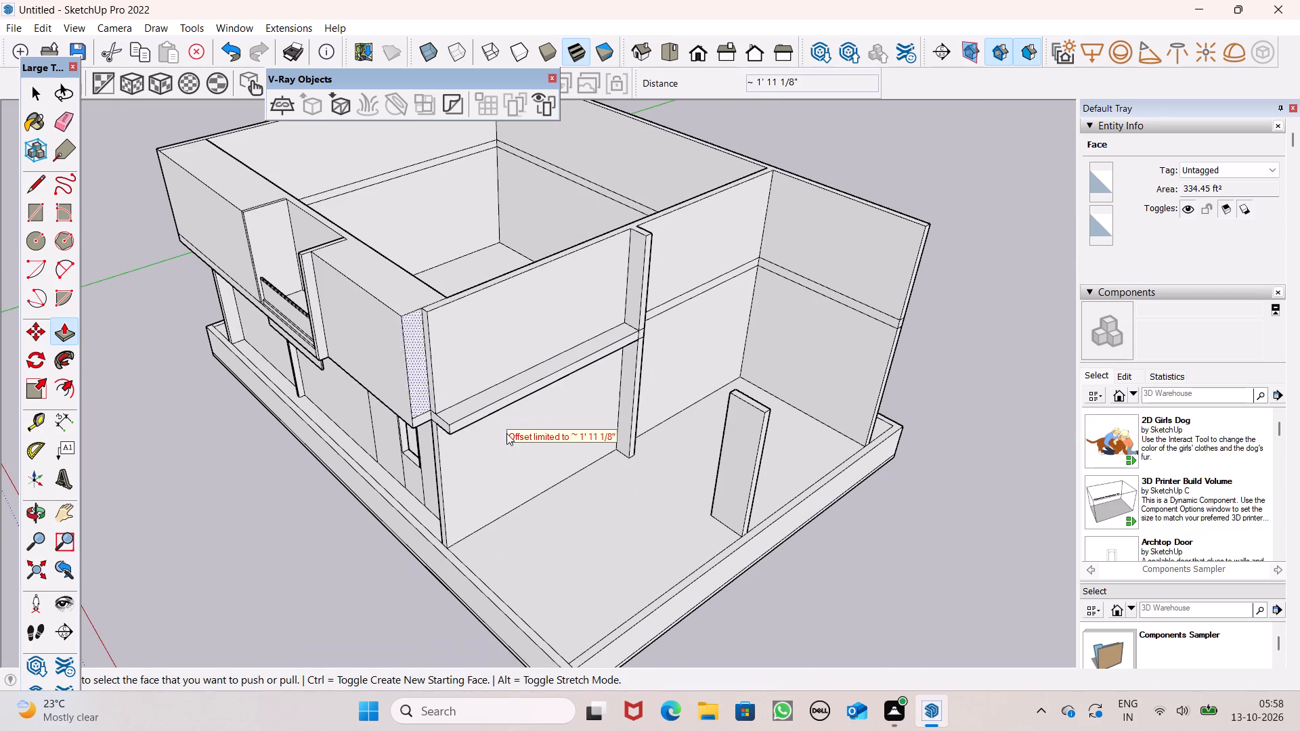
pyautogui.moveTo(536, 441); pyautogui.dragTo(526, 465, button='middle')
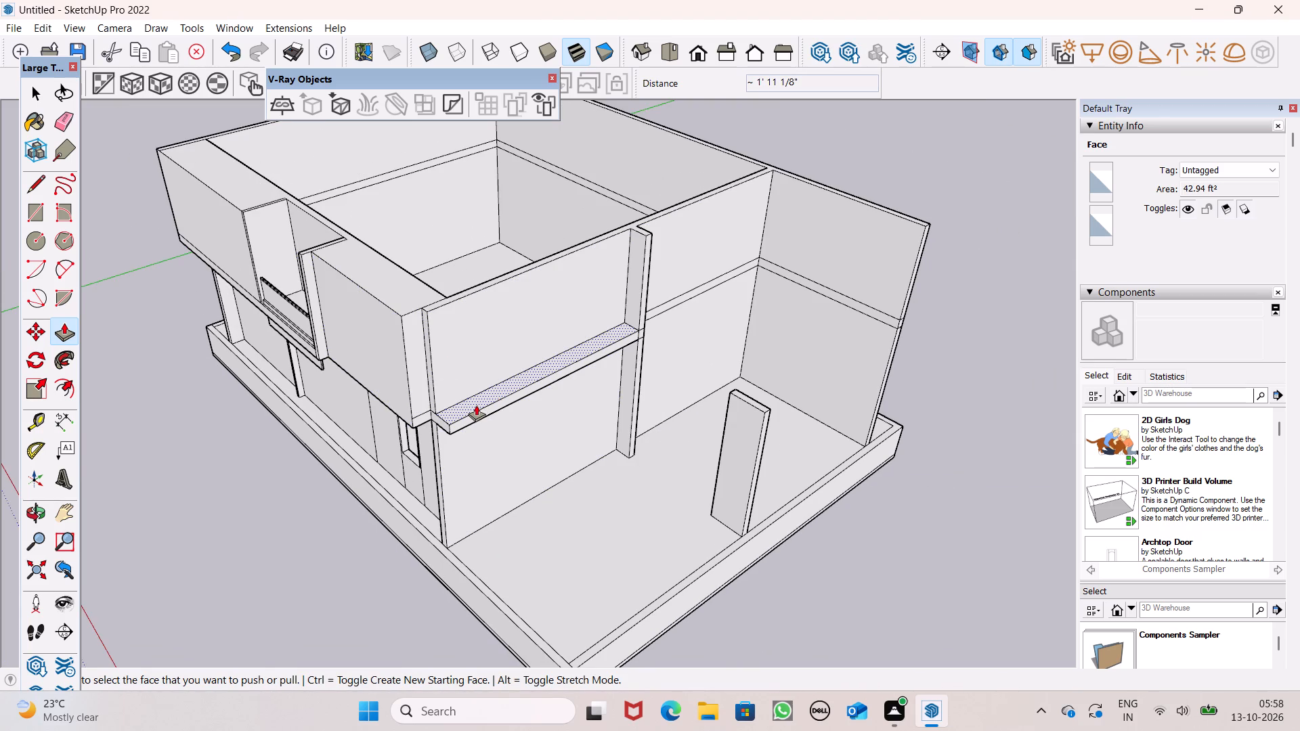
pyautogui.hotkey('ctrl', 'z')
# Push/Pull the side wall's floor band outward about 1' 11 1/8" and a further 14' 9" to form a projecting upper slab.
pyautogui.moveTo(455, 409); pyautogui.dragTo(534, 468)
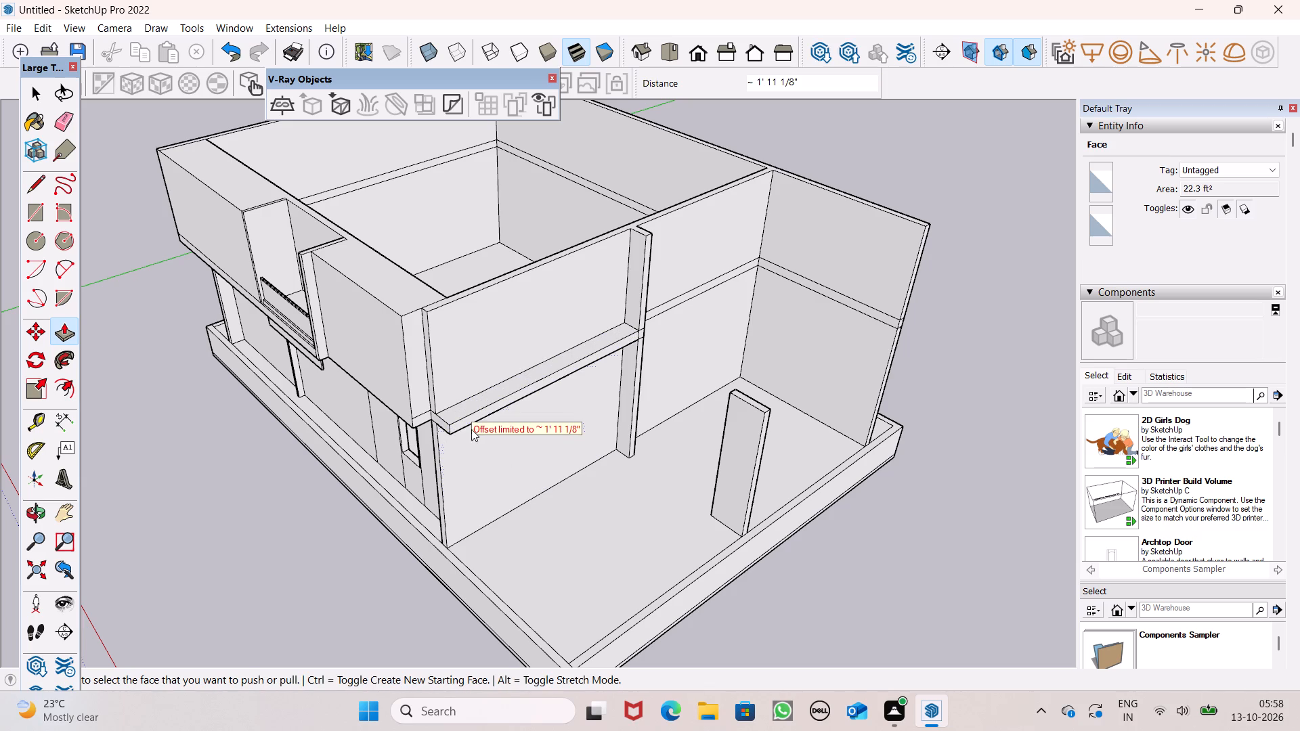
pyautogui.moveTo(465, 422); pyautogui.dragTo(782, 391)
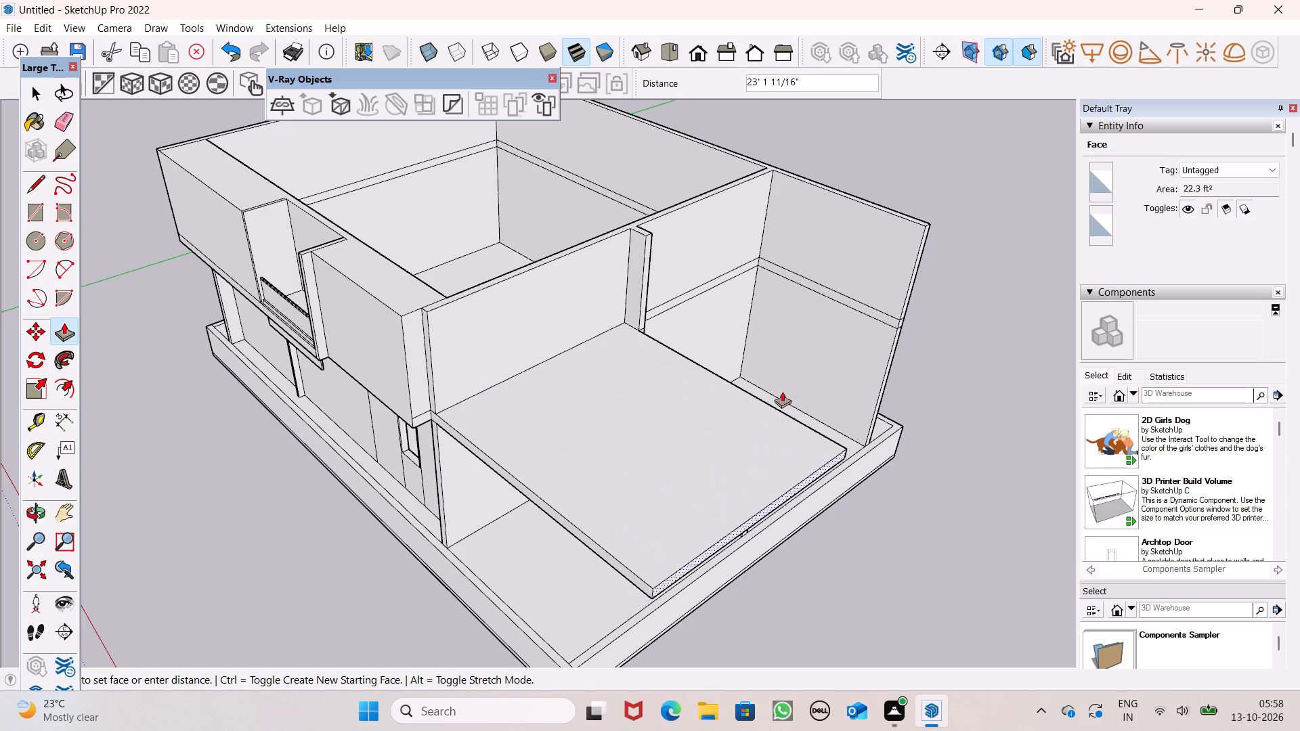
pyautogui.moveTo(782, 391); pyautogui.dragTo(607, 502)
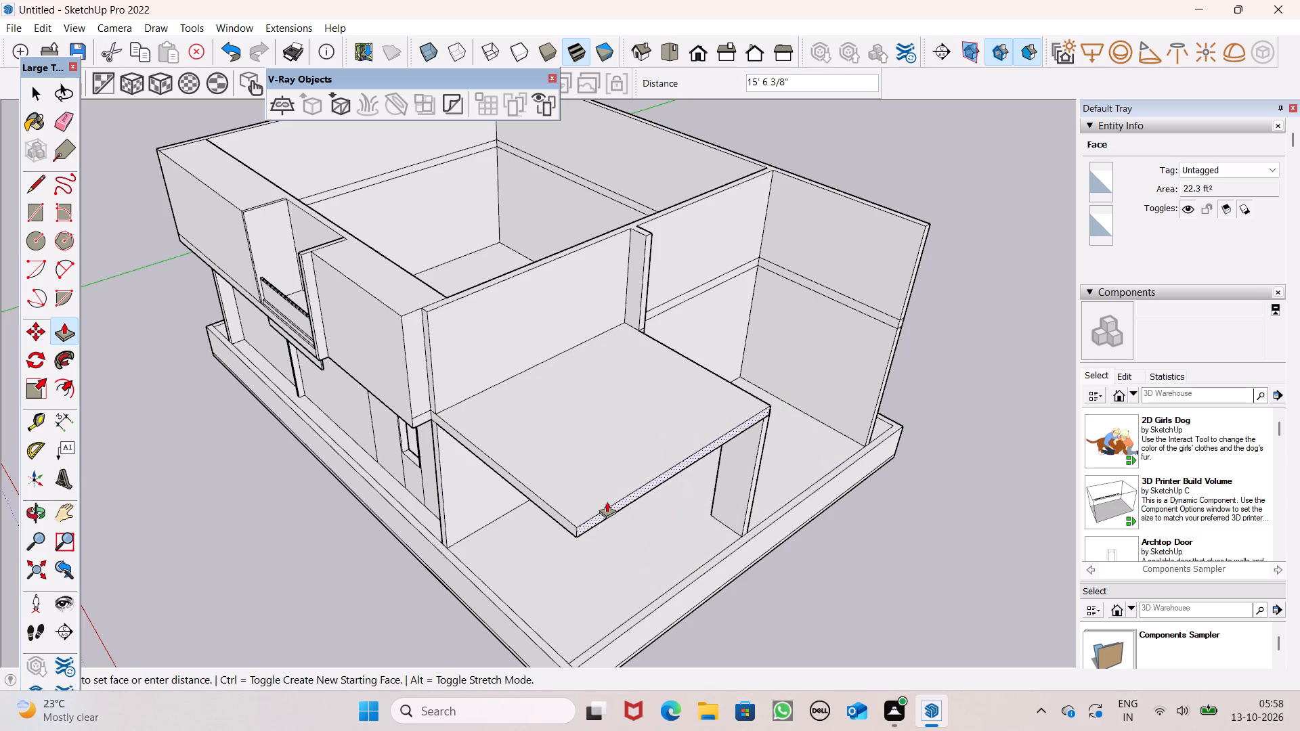
pyautogui.moveTo(607, 502); pyautogui.dragTo(600, 496)
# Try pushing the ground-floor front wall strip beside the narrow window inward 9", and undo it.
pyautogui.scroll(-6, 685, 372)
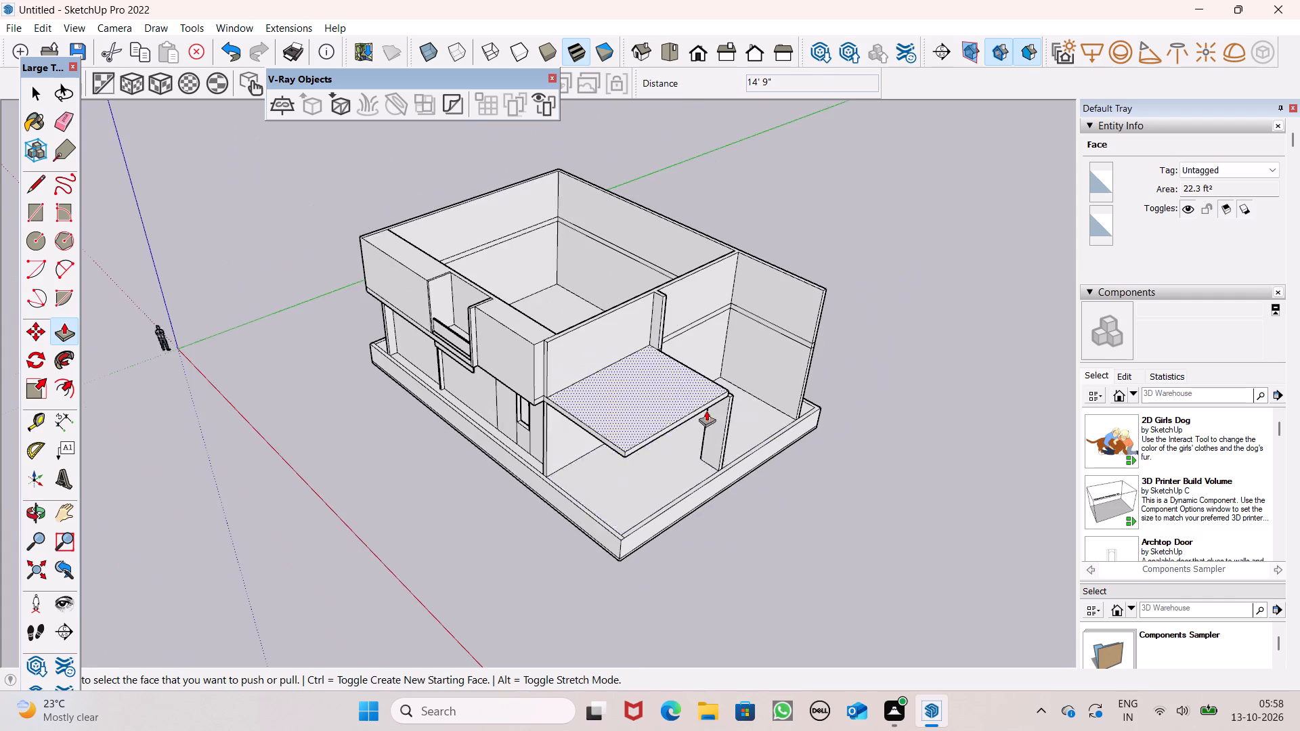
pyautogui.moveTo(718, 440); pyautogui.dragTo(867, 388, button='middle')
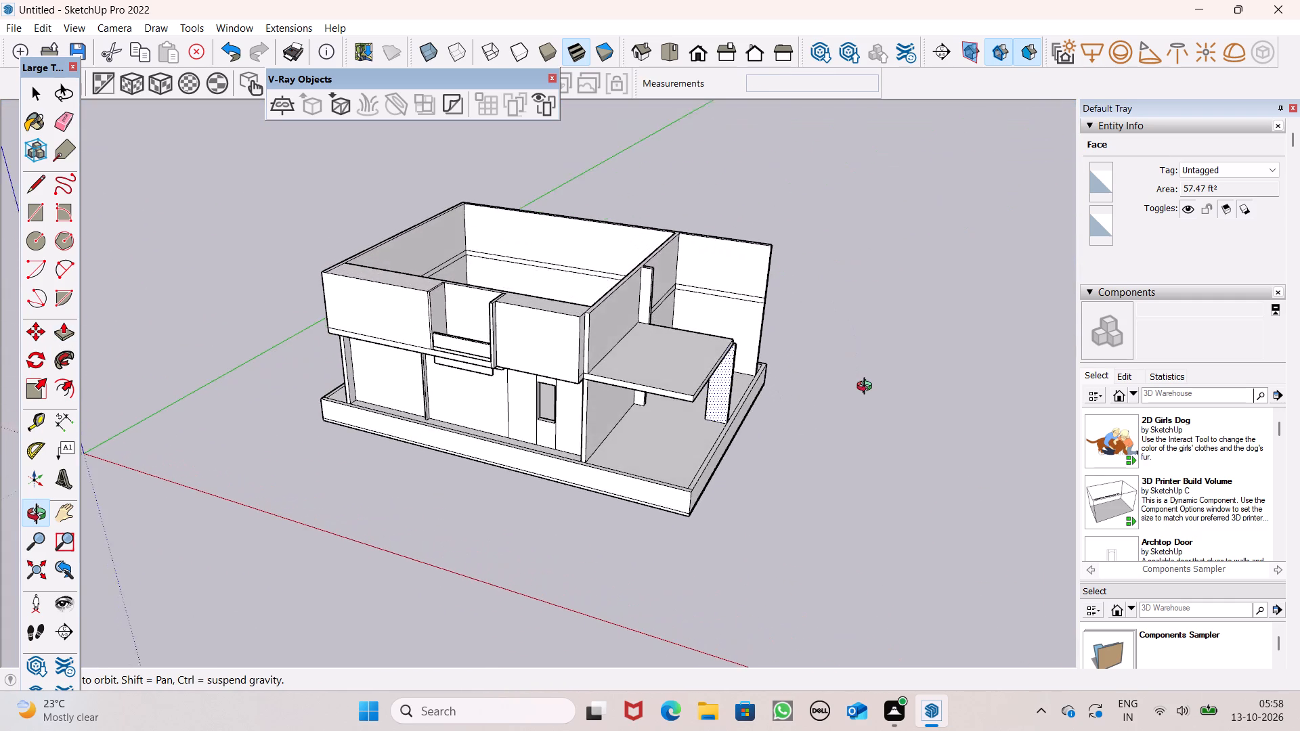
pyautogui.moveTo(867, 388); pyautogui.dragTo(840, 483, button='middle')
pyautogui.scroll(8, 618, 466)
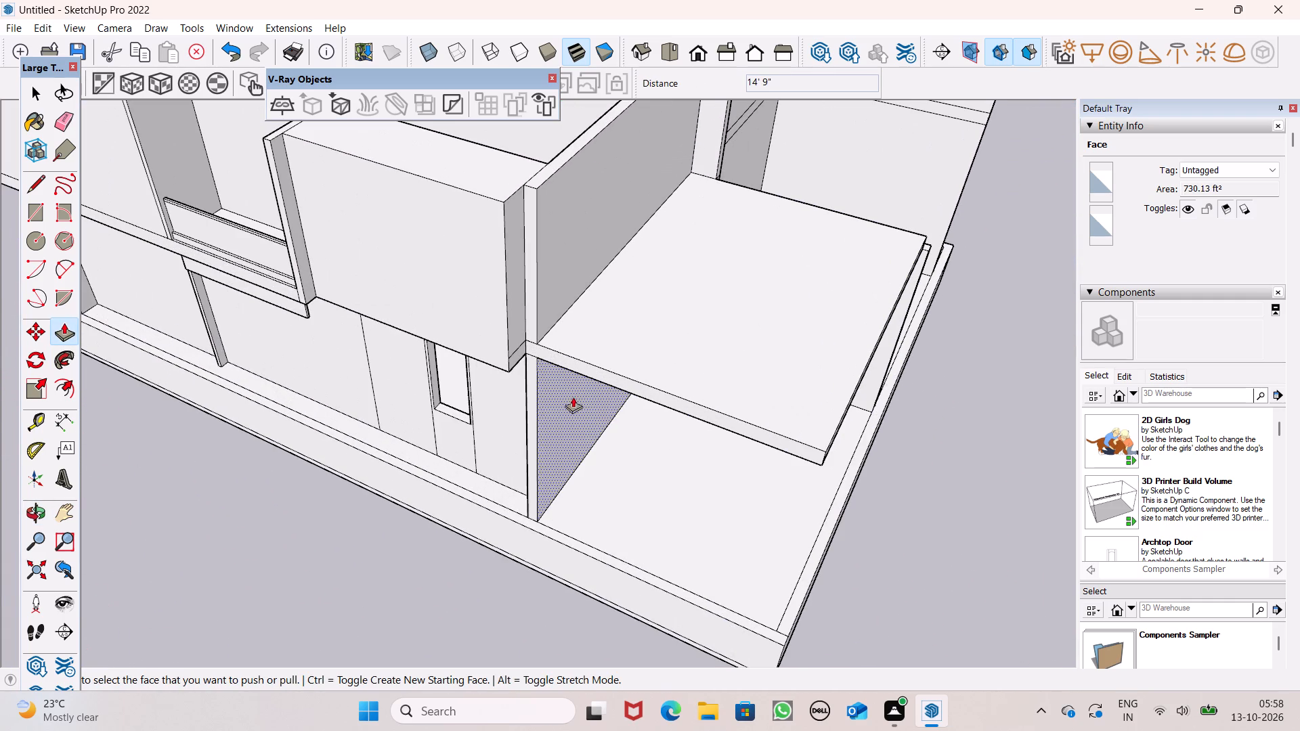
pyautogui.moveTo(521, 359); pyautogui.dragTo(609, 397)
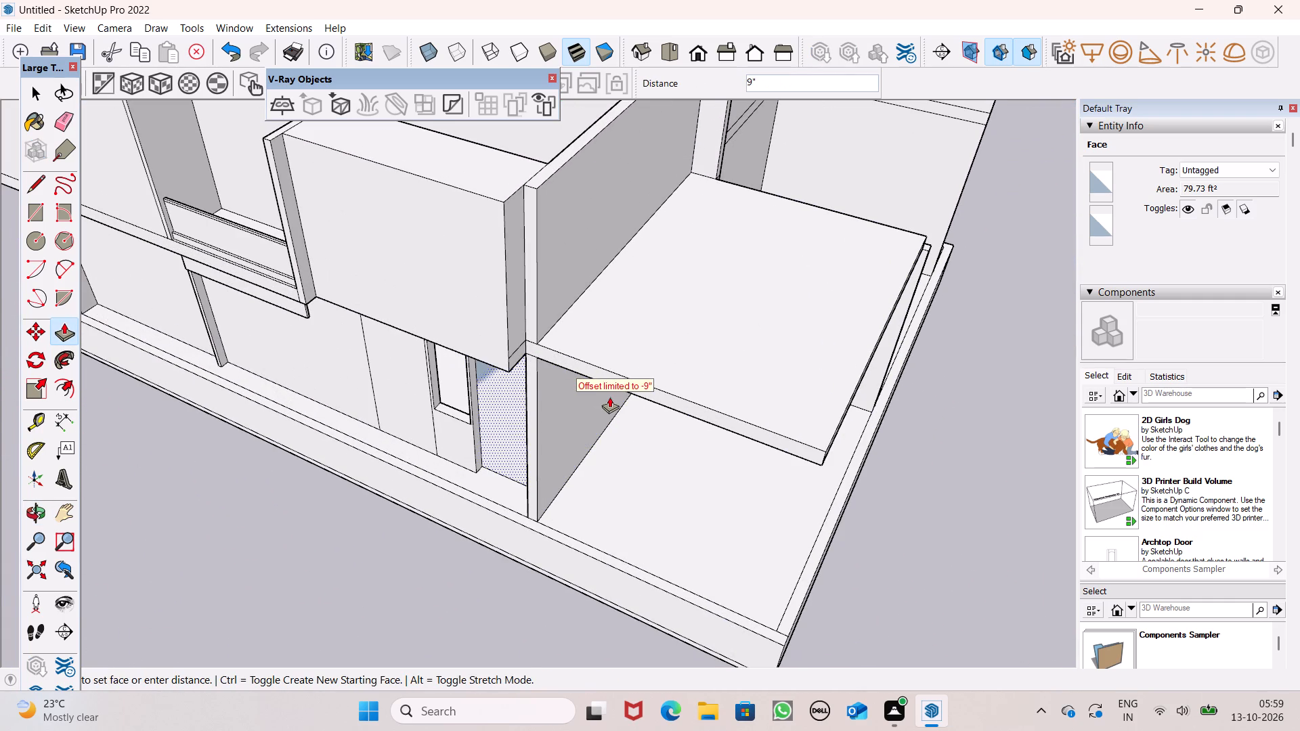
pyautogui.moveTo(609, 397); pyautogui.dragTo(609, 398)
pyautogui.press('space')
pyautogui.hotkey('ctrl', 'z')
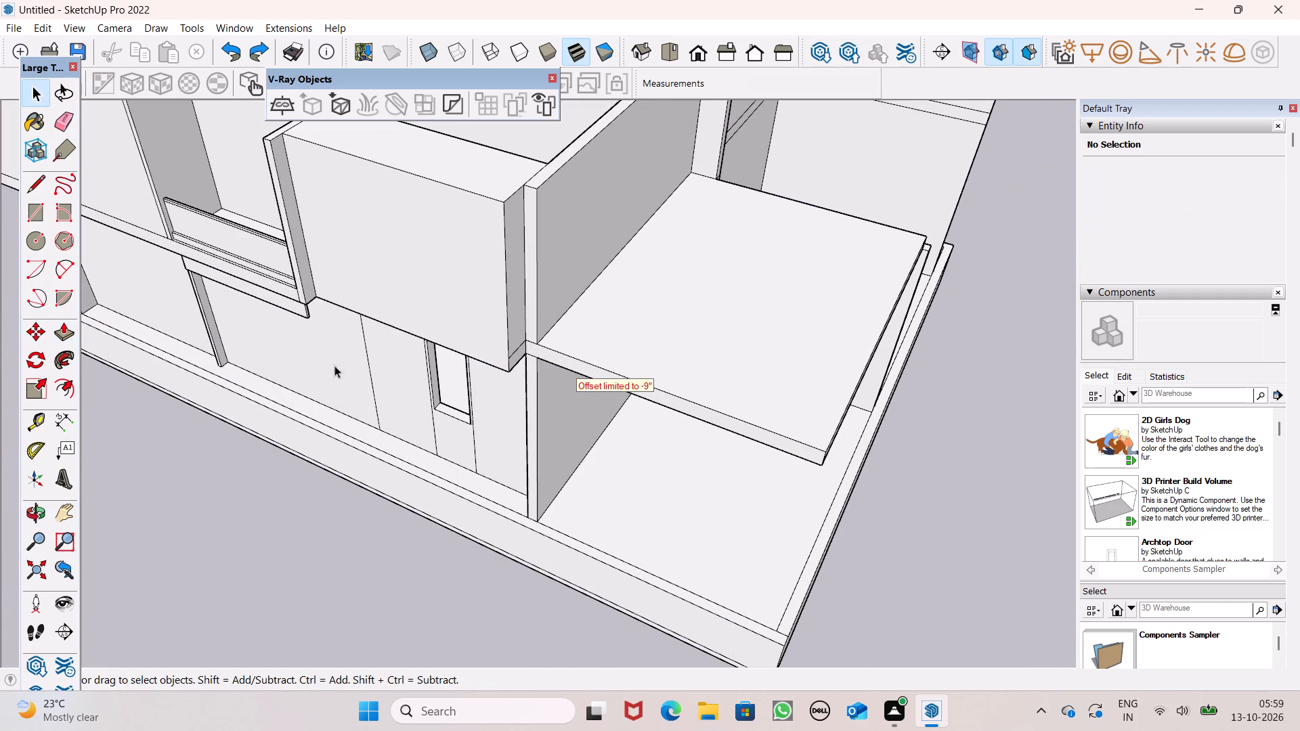
# Push/Pull the small end face at the base of the upper front block about 17' 5 1/8", level with the projecting slab's outer edge.
pyautogui.click(60, 330)
pyautogui.scroll(2, 540, 399)
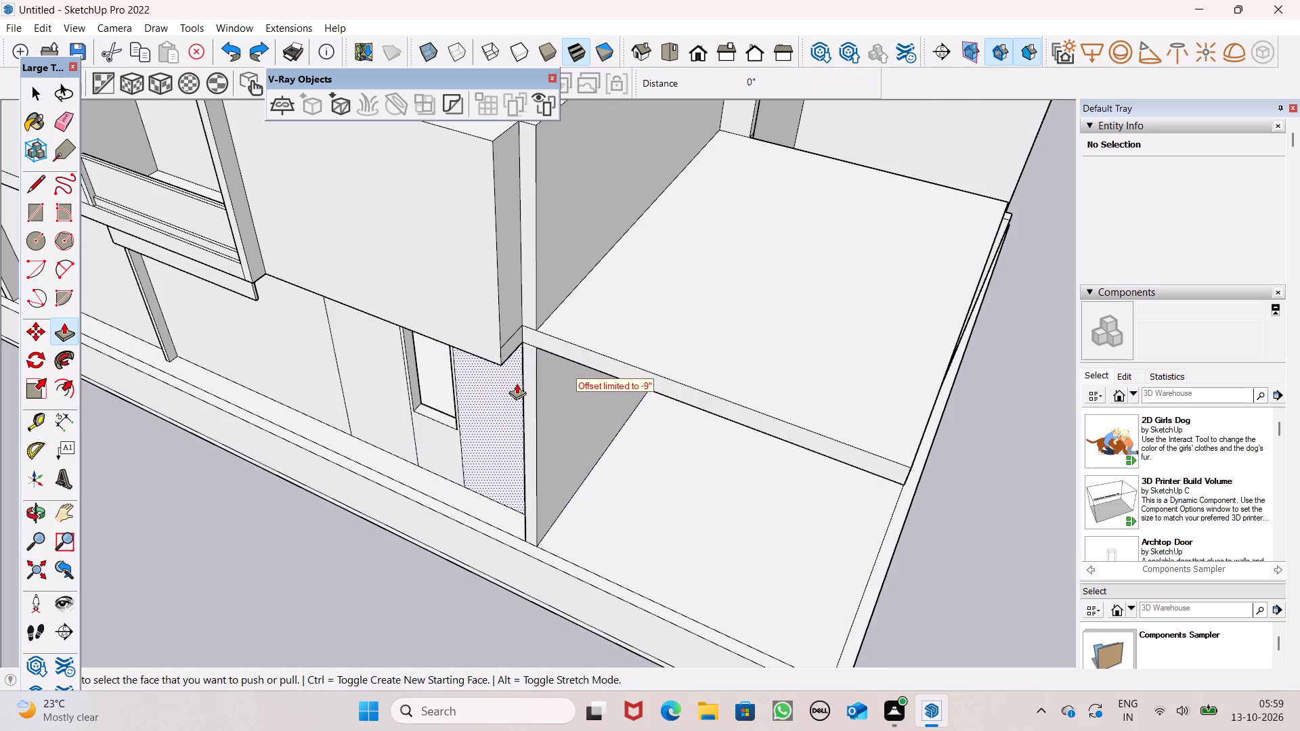
pyautogui.moveTo(508, 354); pyautogui.dragTo(802, 446)
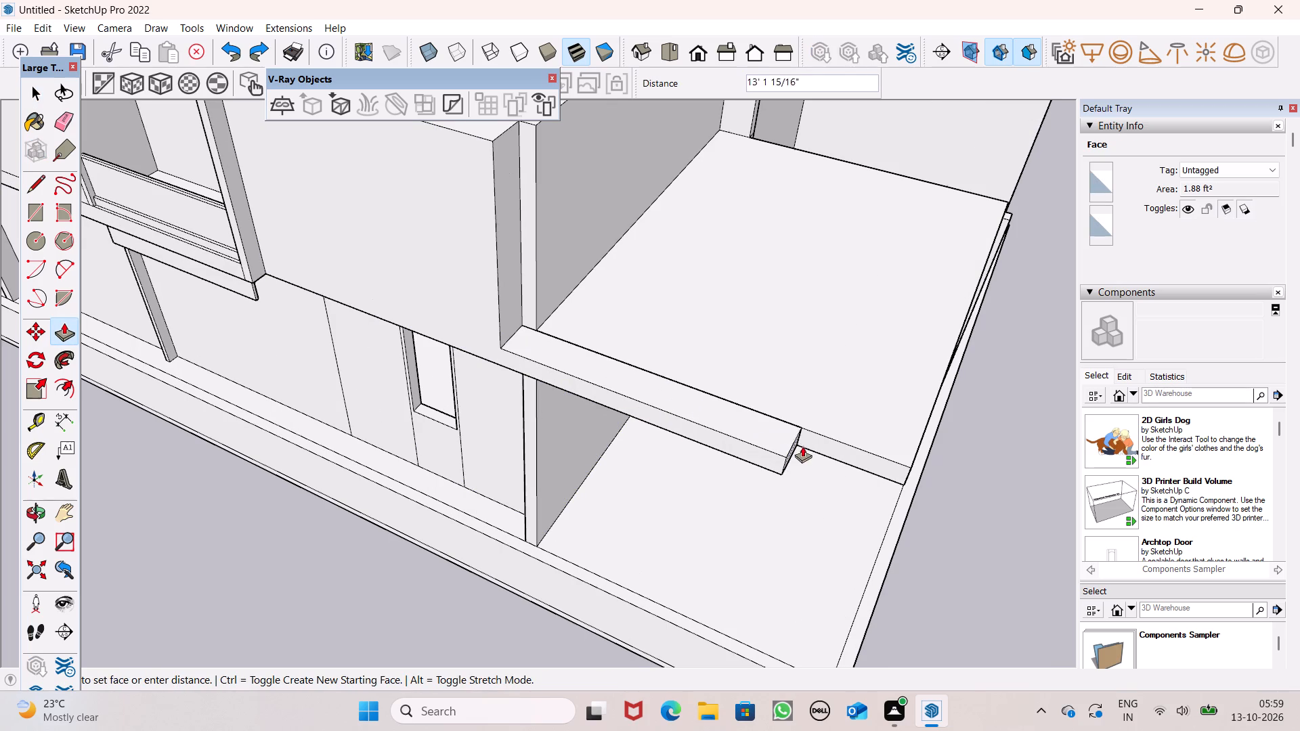
pyautogui.moveTo(802, 446); pyautogui.dragTo(907, 462)
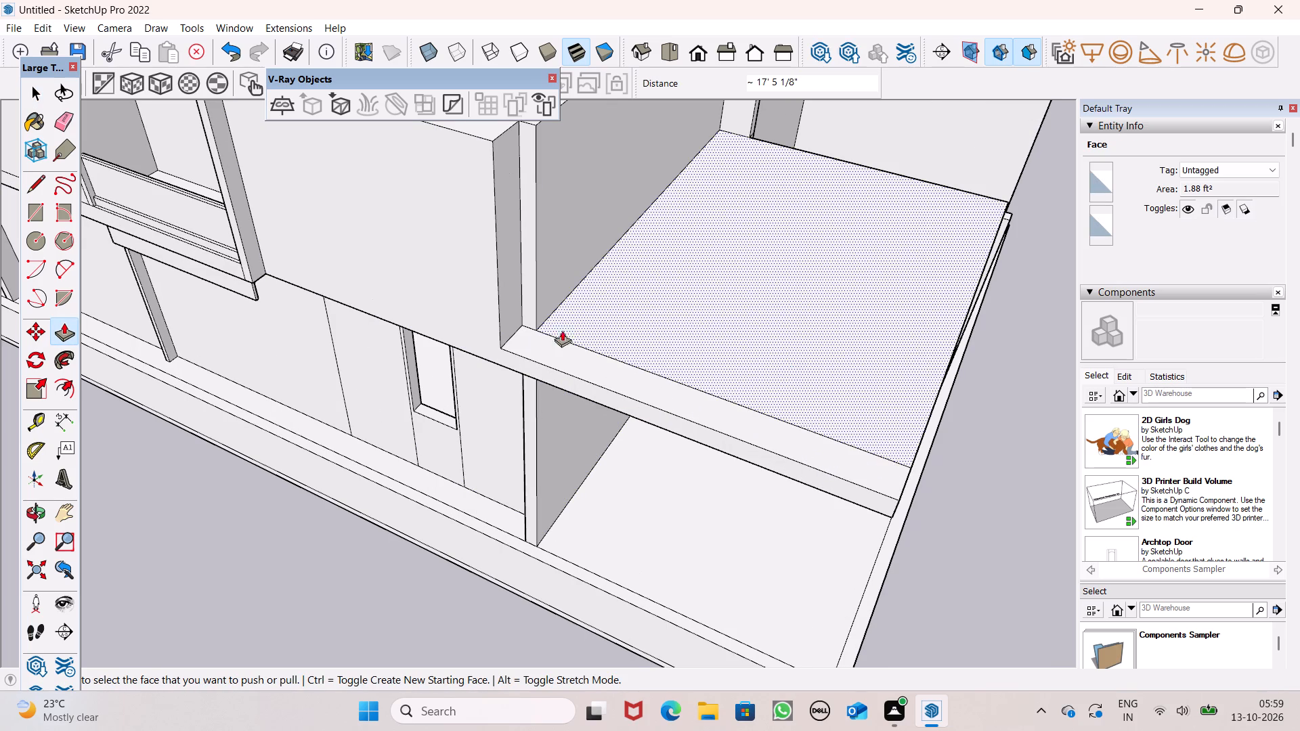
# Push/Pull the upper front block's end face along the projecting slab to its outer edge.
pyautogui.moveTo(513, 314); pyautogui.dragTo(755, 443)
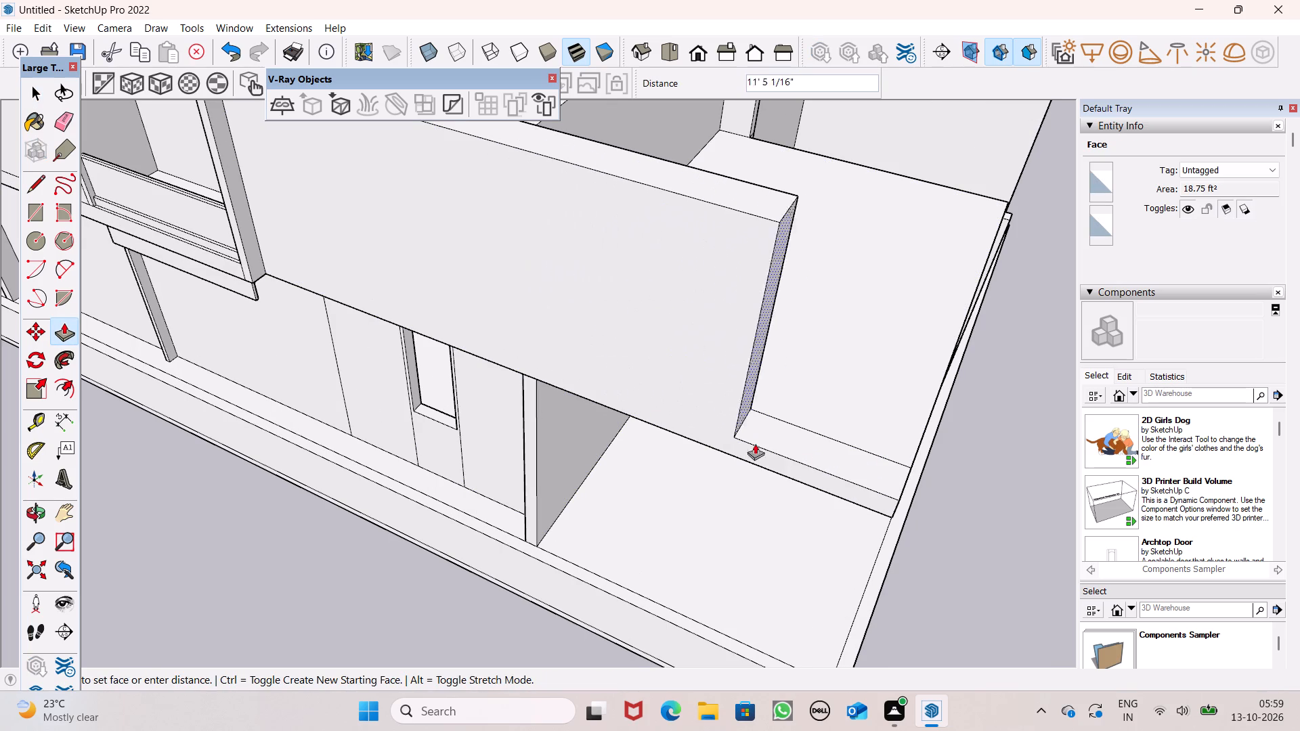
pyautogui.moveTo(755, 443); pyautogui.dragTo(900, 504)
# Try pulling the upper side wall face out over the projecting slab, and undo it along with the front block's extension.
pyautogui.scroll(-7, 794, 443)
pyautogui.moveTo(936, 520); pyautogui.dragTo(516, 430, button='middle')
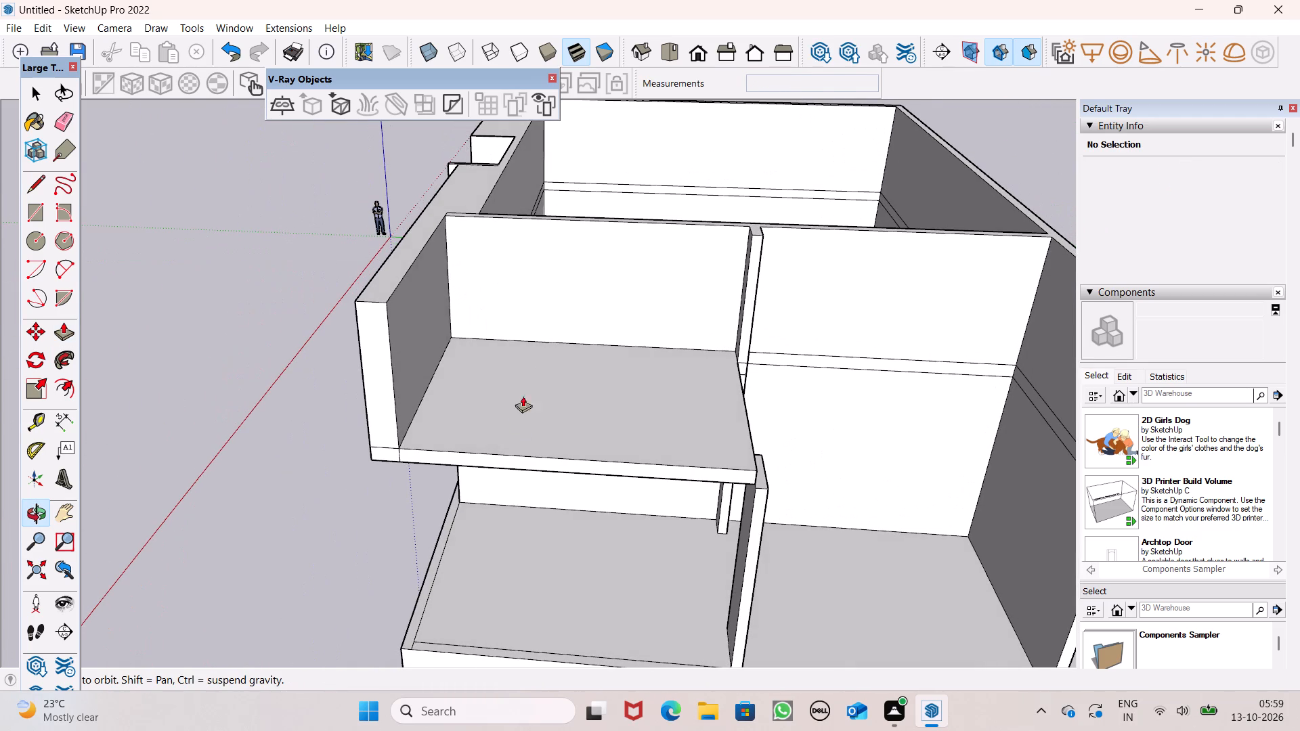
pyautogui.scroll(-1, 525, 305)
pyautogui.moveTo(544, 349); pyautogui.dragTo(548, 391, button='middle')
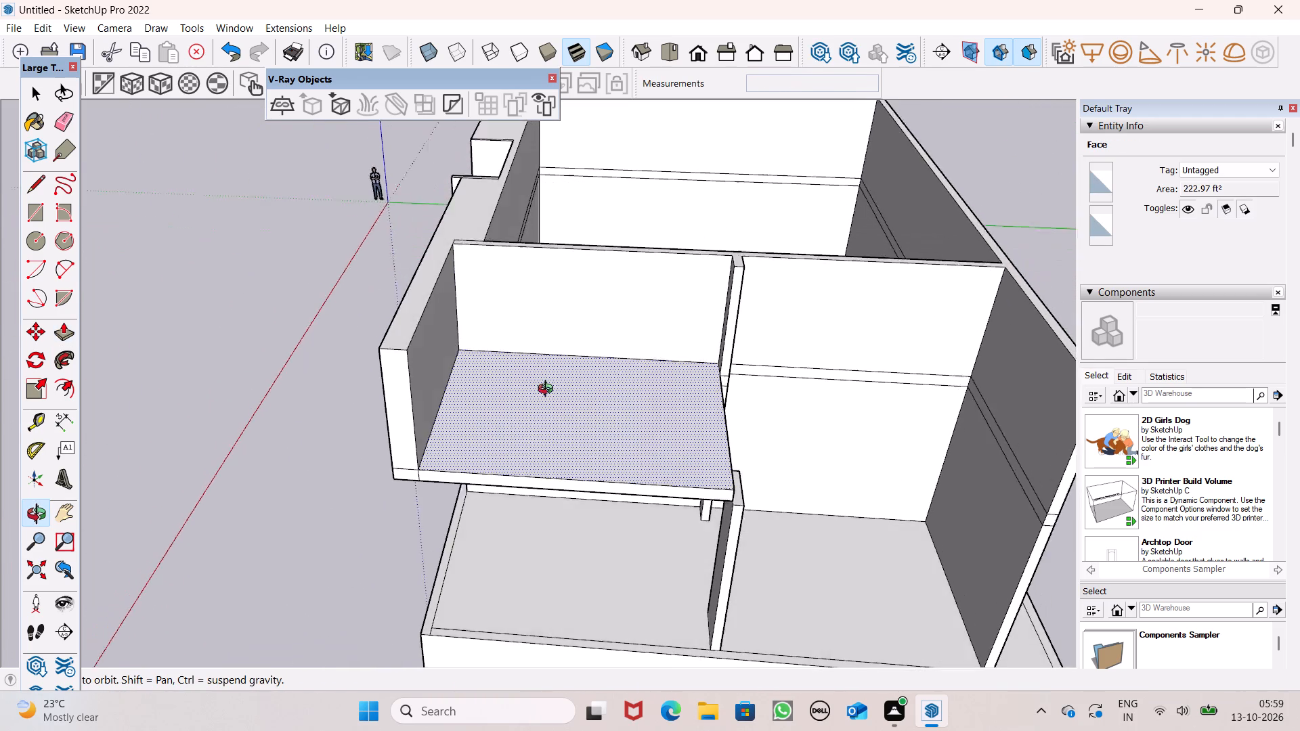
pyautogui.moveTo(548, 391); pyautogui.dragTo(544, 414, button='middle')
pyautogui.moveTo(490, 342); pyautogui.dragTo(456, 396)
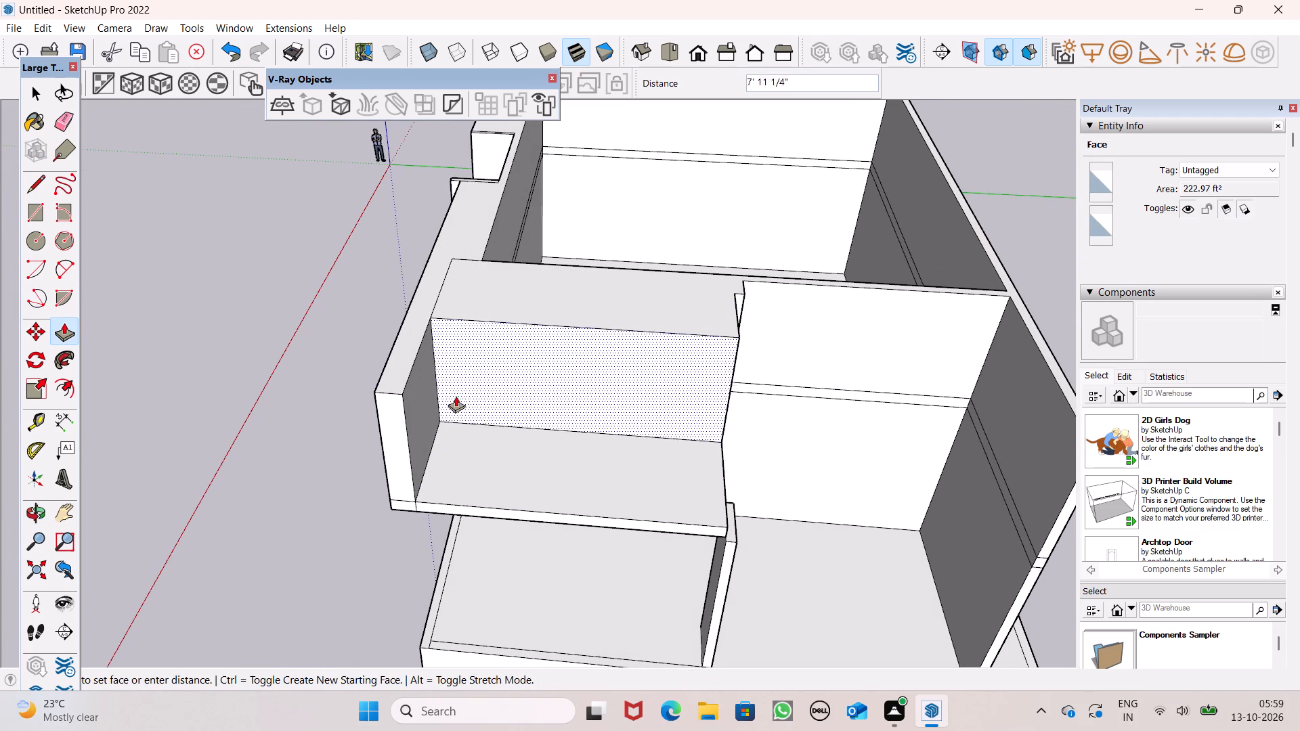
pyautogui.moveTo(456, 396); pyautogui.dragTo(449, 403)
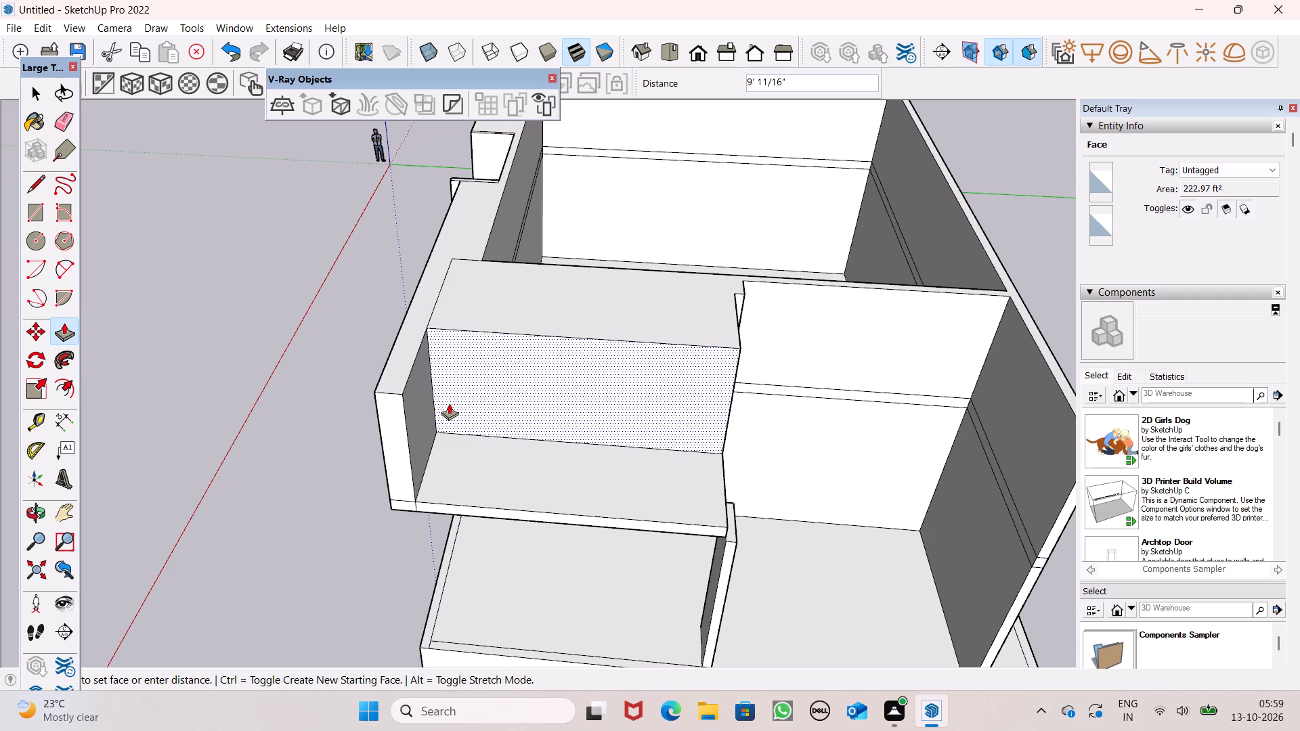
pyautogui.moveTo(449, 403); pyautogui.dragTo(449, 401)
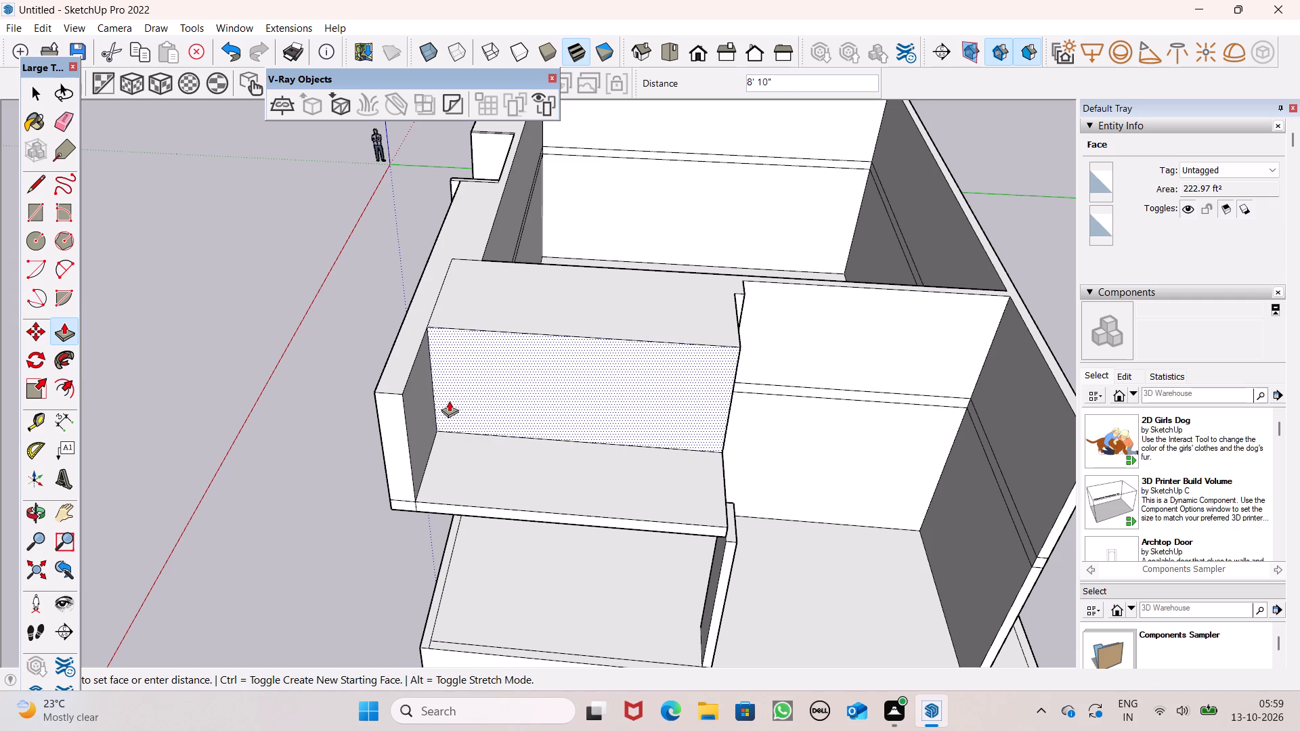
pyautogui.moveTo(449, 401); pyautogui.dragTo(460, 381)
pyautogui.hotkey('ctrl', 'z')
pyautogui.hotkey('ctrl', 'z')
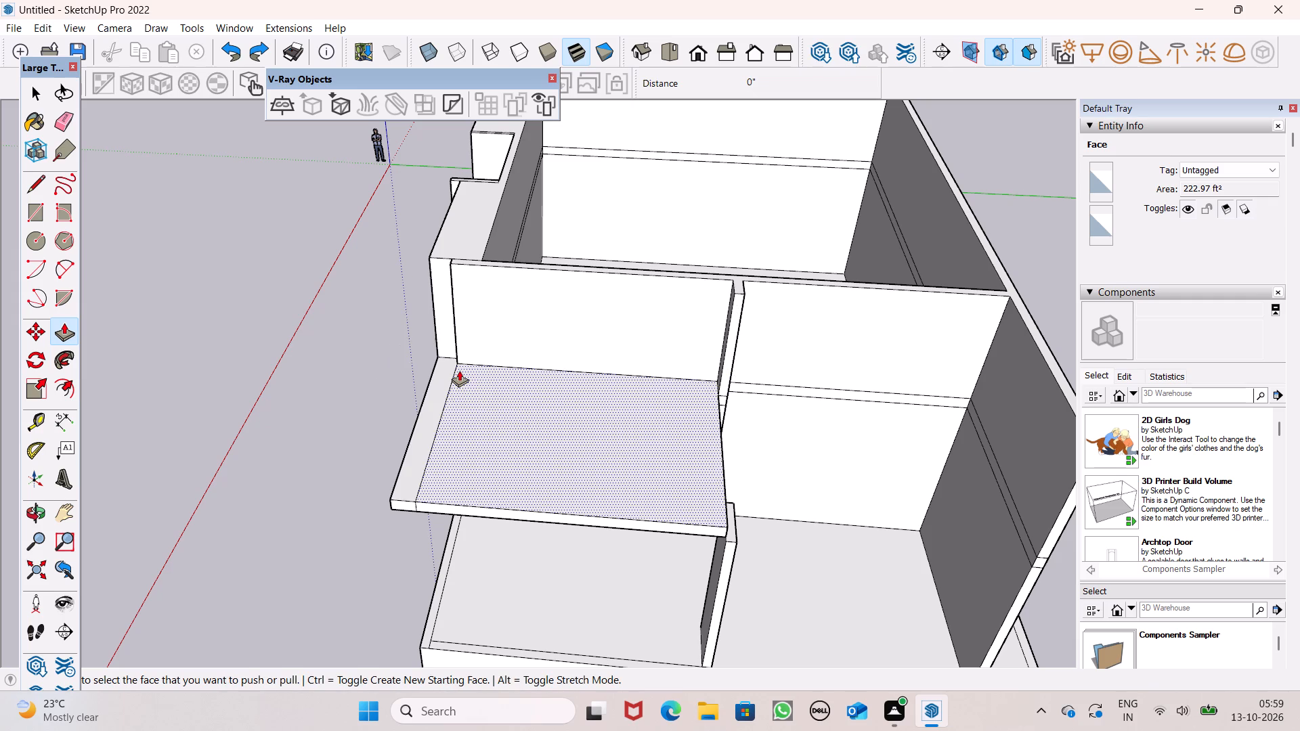
# Push/Pull the upper front block's end face outward about 17' 5 1/8" to the projecting slab's outer edge.
pyautogui.moveTo(448, 327); pyautogui.dragTo(401, 494)
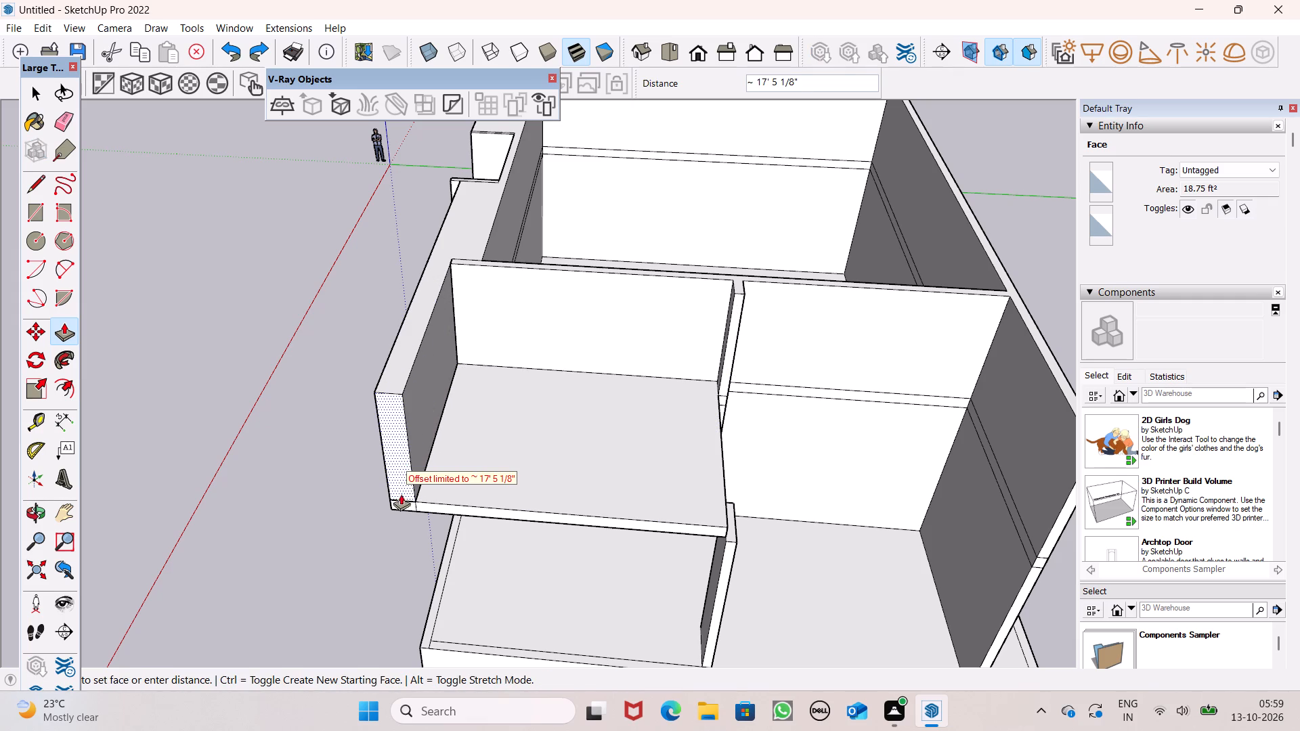
pyautogui.moveTo(401, 494); pyautogui.dragTo(417, 510)
# Push/Pull the inner face of the extended upper front wall about 1' 5 3/16" towards the front to thin the wall.
pyautogui.scroll(5, 451, 458)
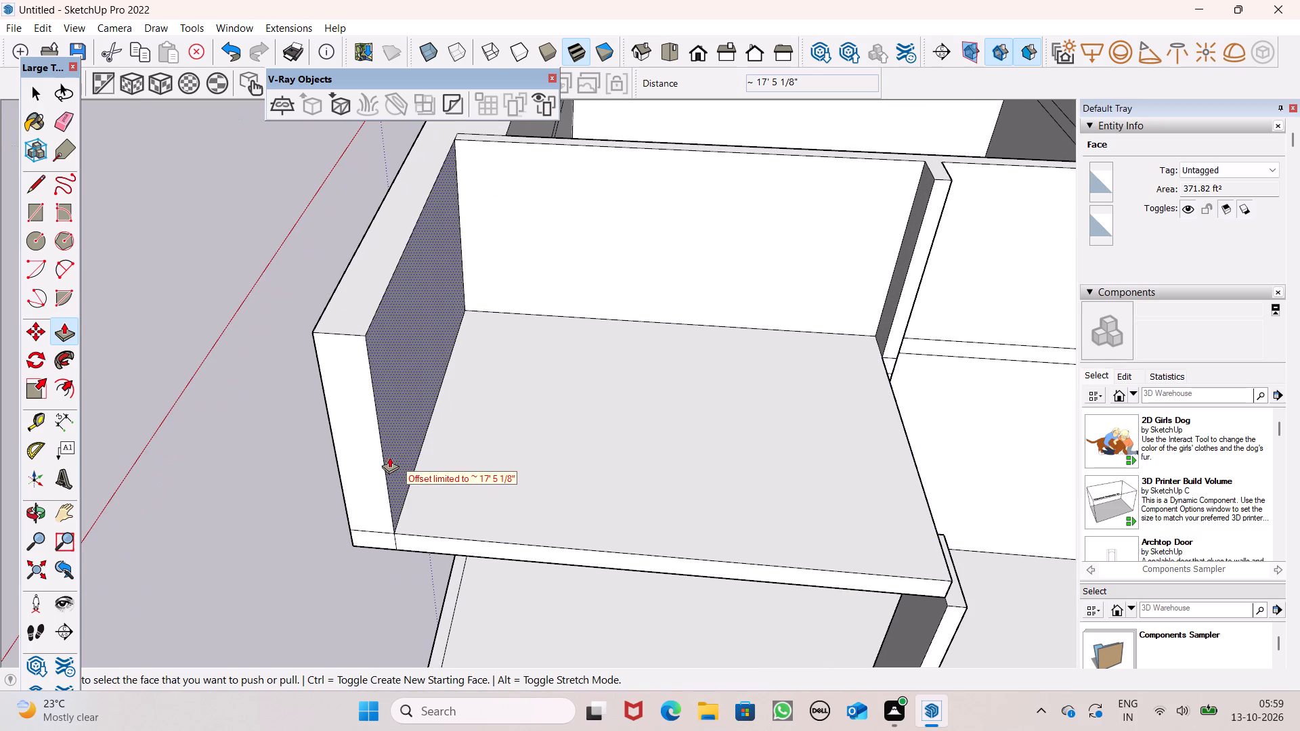
pyautogui.moveTo(390, 428); pyautogui.dragTo(357, 428)
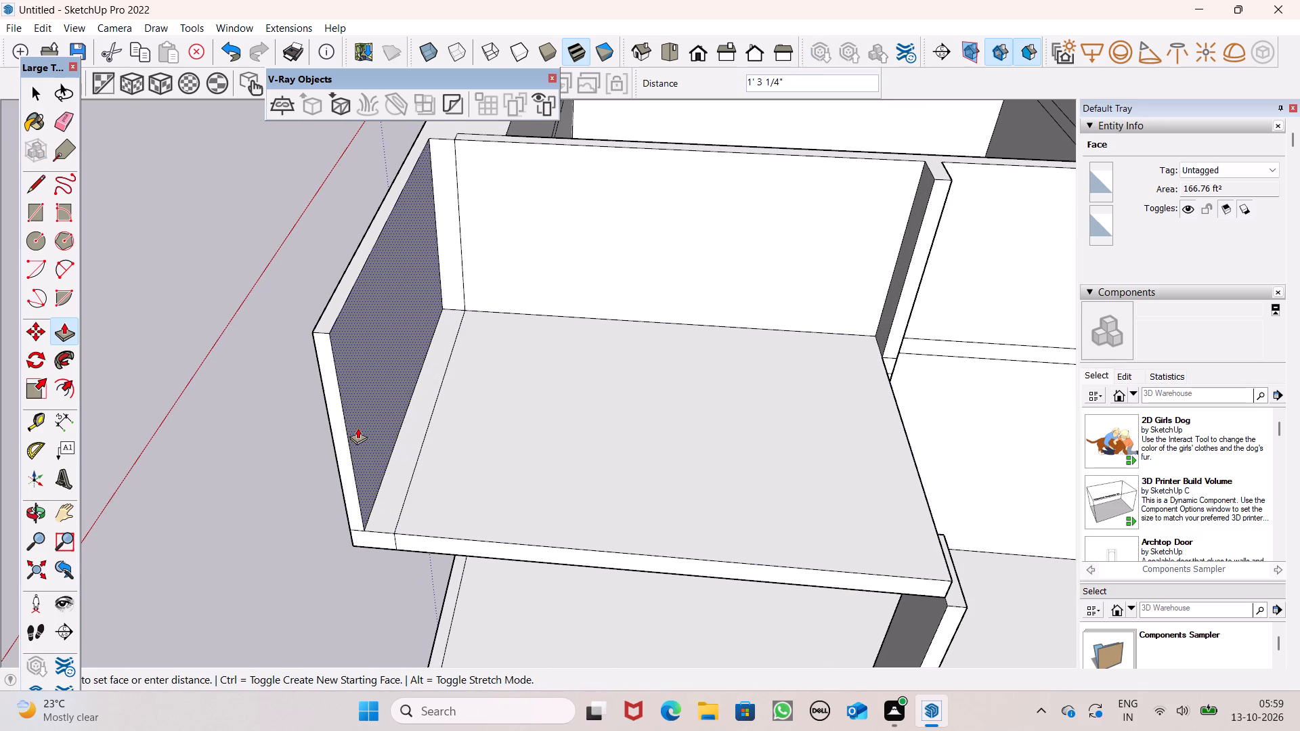
pyautogui.moveTo(357, 428); pyautogui.dragTo(350, 428)
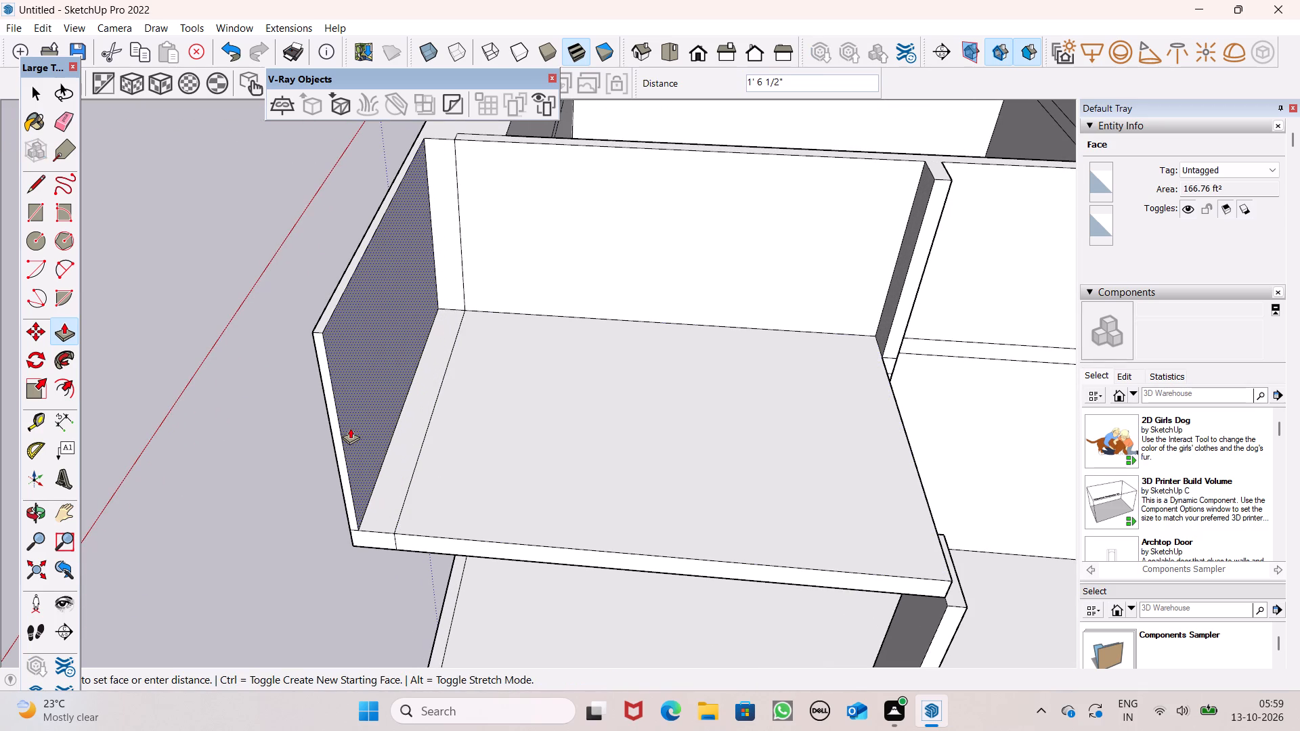
pyautogui.moveTo(350, 428); pyautogui.dragTo(352, 428)
pyautogui.moveTo(352, 428); pyautogui.dragTo(354, 428)
pyautogui.press('space')
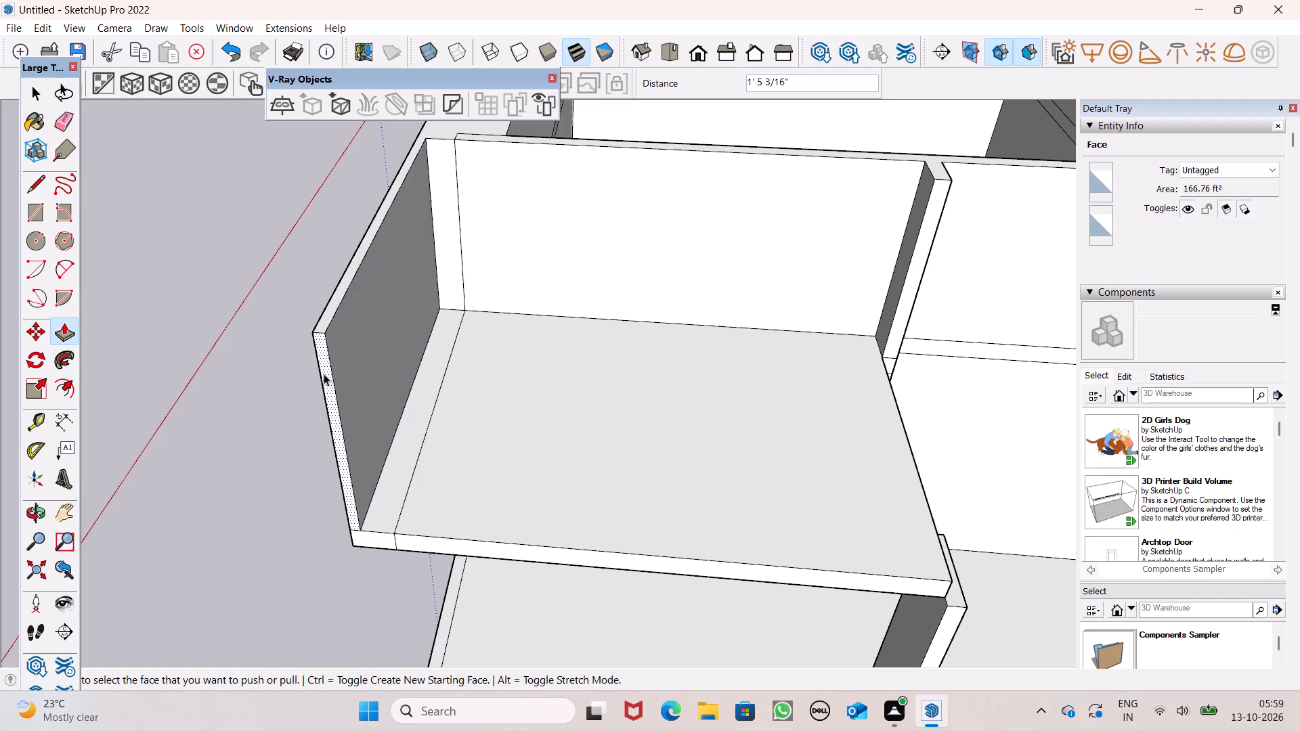
# Erase the leftover edges on the wall top where the upper side wall meets the extended front wall.
pyautogui.scroll(-5, 269, 345)
pyautogui.moveTo(432, 424); pyautogui.dragTo(444, 482, button='middle')
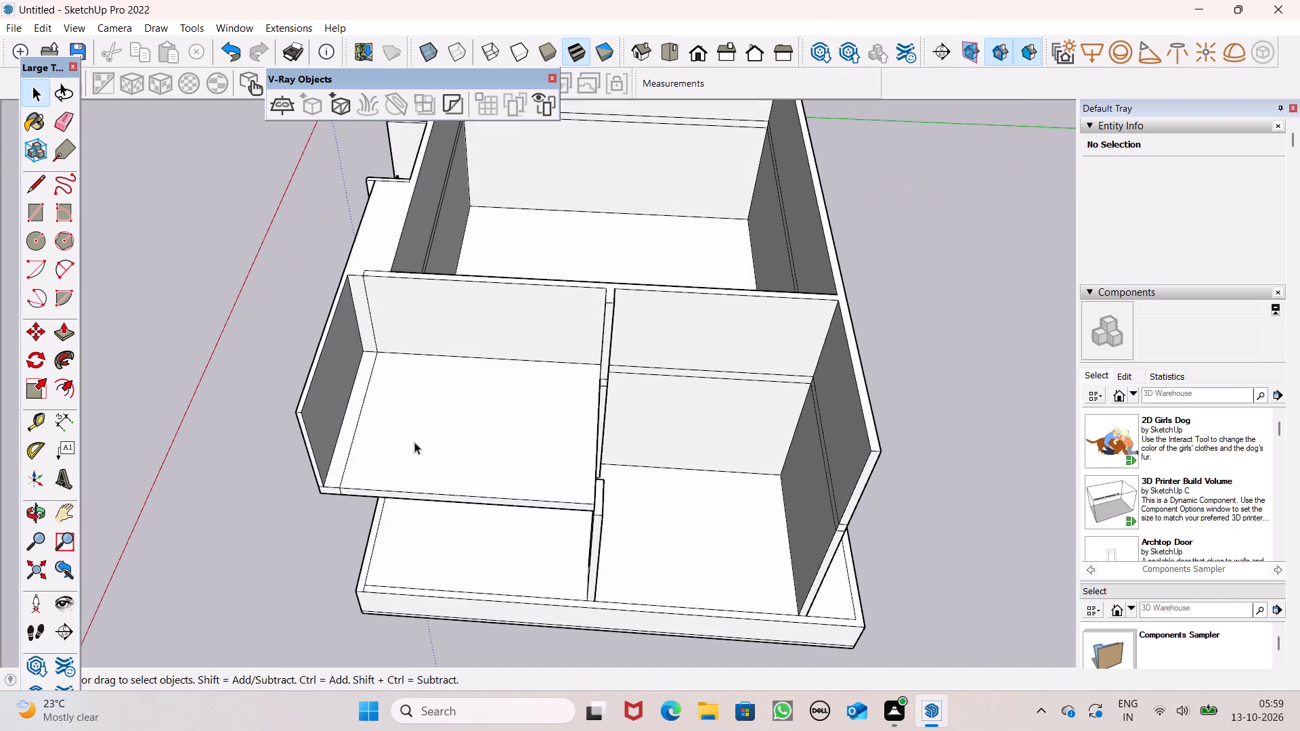
pyautogui.click(66, 120)
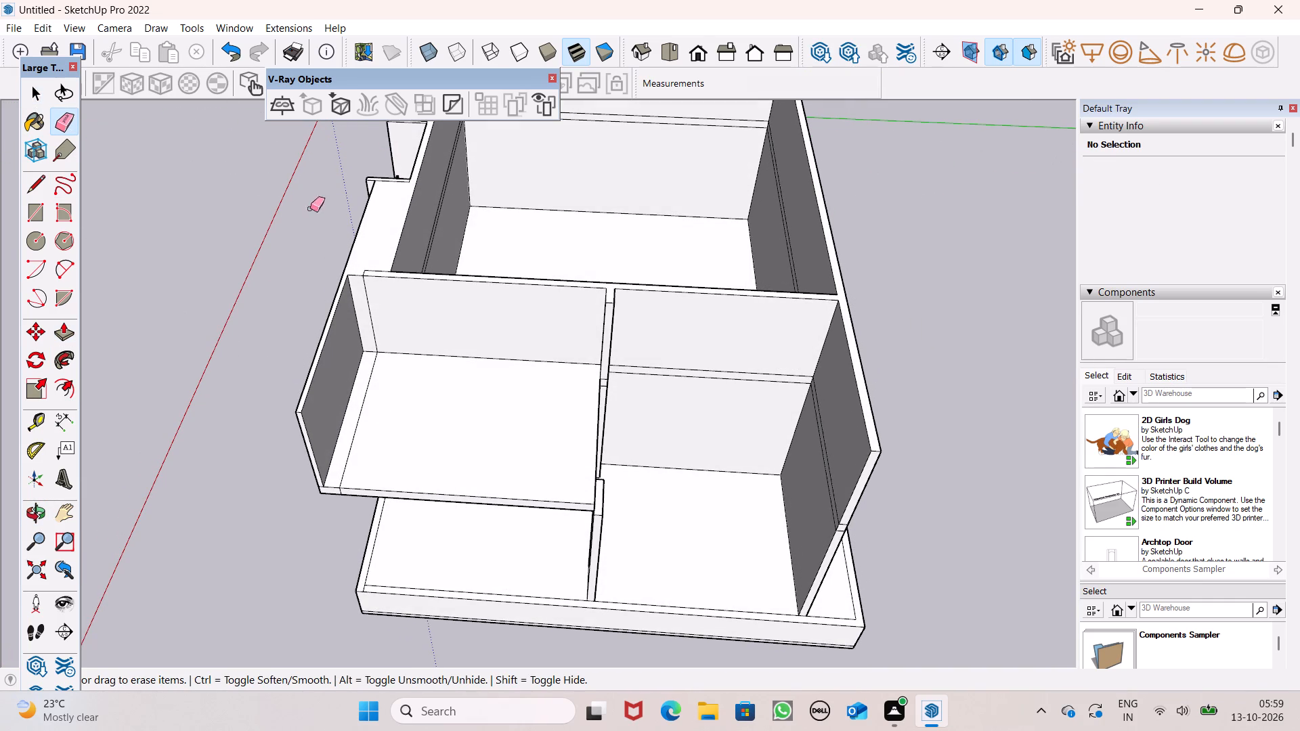
pyautogui.scroll(7, 364, 221)
pyautogui.scroll(7, 391, 320)
pyautogui.moveTo(378, 309); pyautogui.dragTo(307, 309)
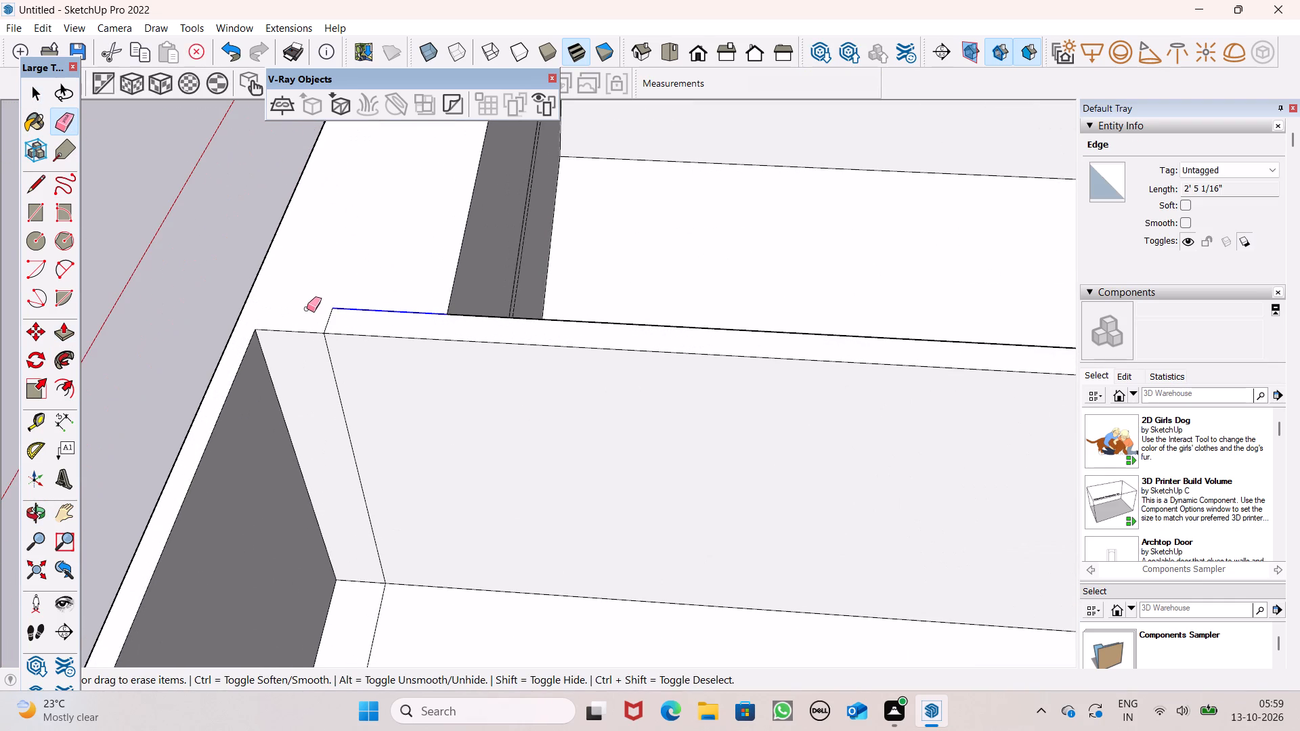
pyautogui.moveTo(307, 309); pyautogui.dragTo(316, 309)
pyautogui.moveTo(324, 316); pyautogui.dragTo(330, 317)
pyautogui.scroll(-4, 431, 238)
pyautogui.scroll(-2, 498, 231)
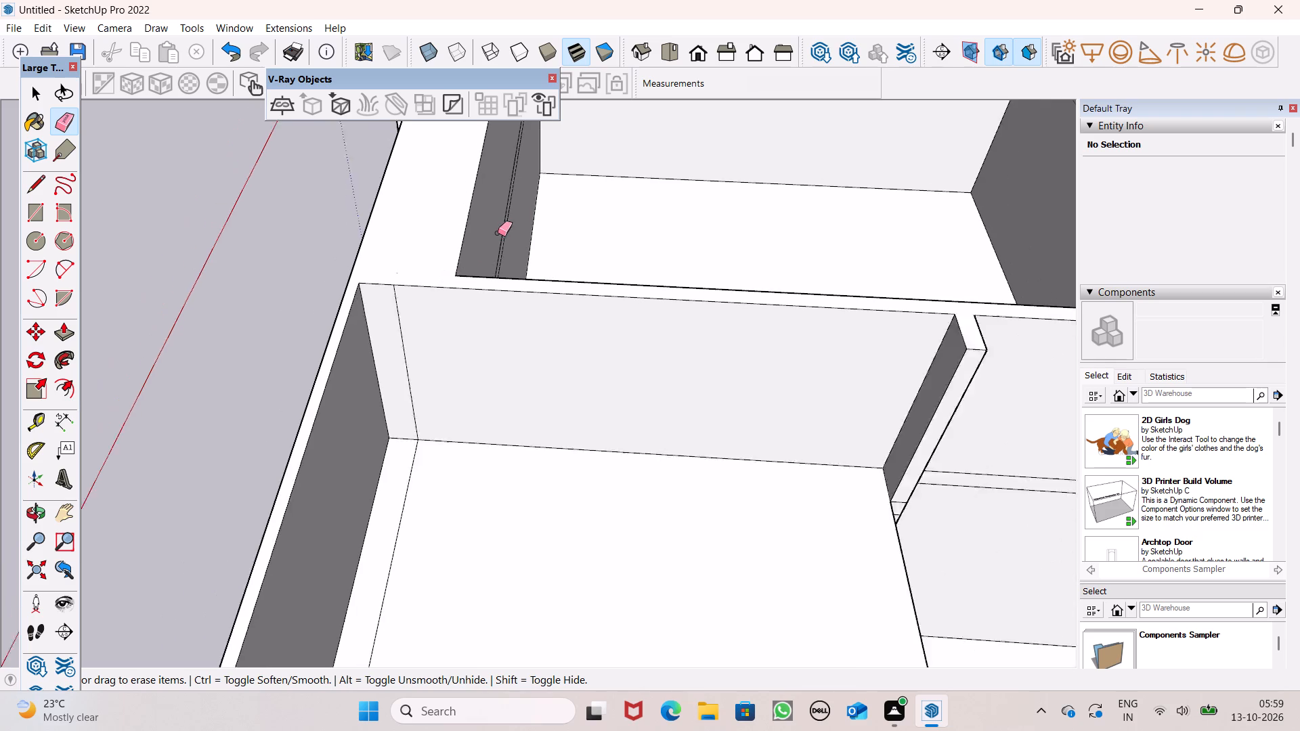
# Erase the leftover vertical edge on the upper side wall and the adjoining edge across the projecting slab's floor.
pyautogui.scroll(-6, 498, 233)
pyautogui.scroll(5, 456, 318)
pyautogui.click(449, 313)
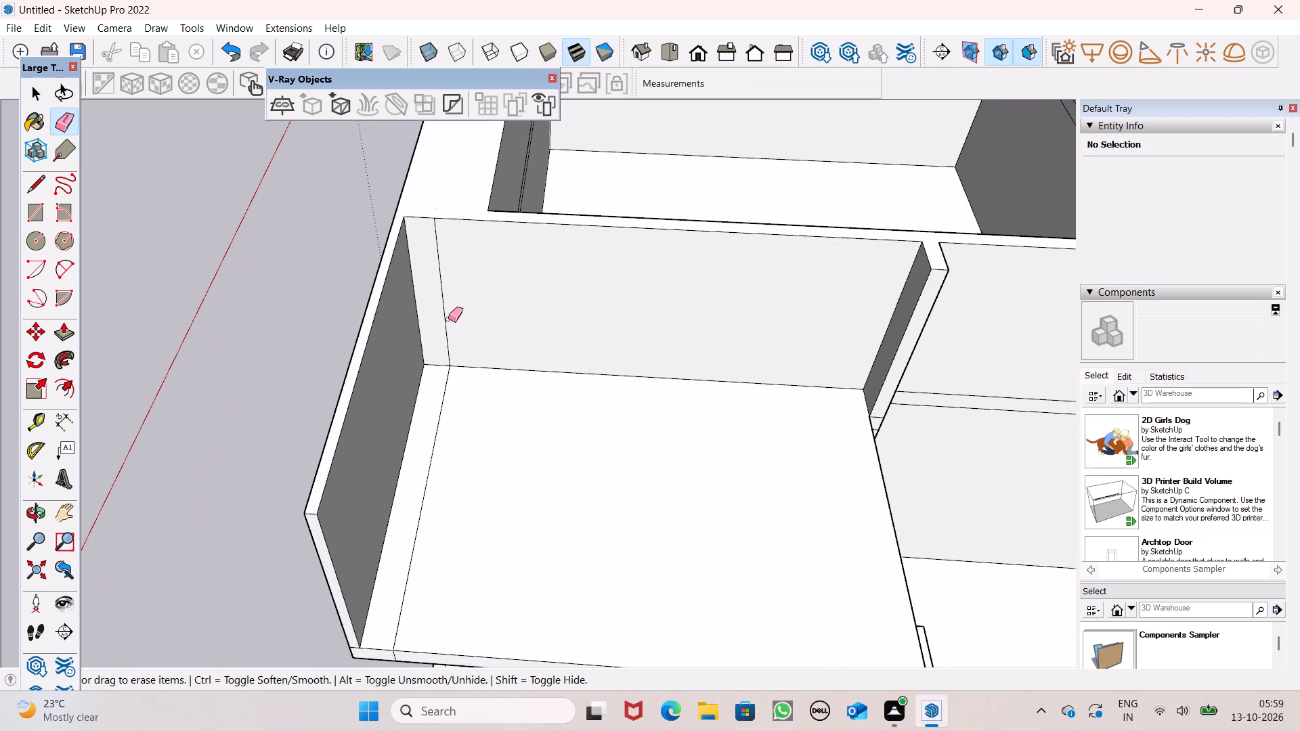
pyautogui.scroll(-4, 542, 229)
pyautogui.moveTo(477, 378); pyautogui.dragTo(467, 377)
pyautogui.scroll(-2, 515, 234)
pyautogui.scroll(-1, 752, 370)
pyautogui.scroll(6, 723, 405)
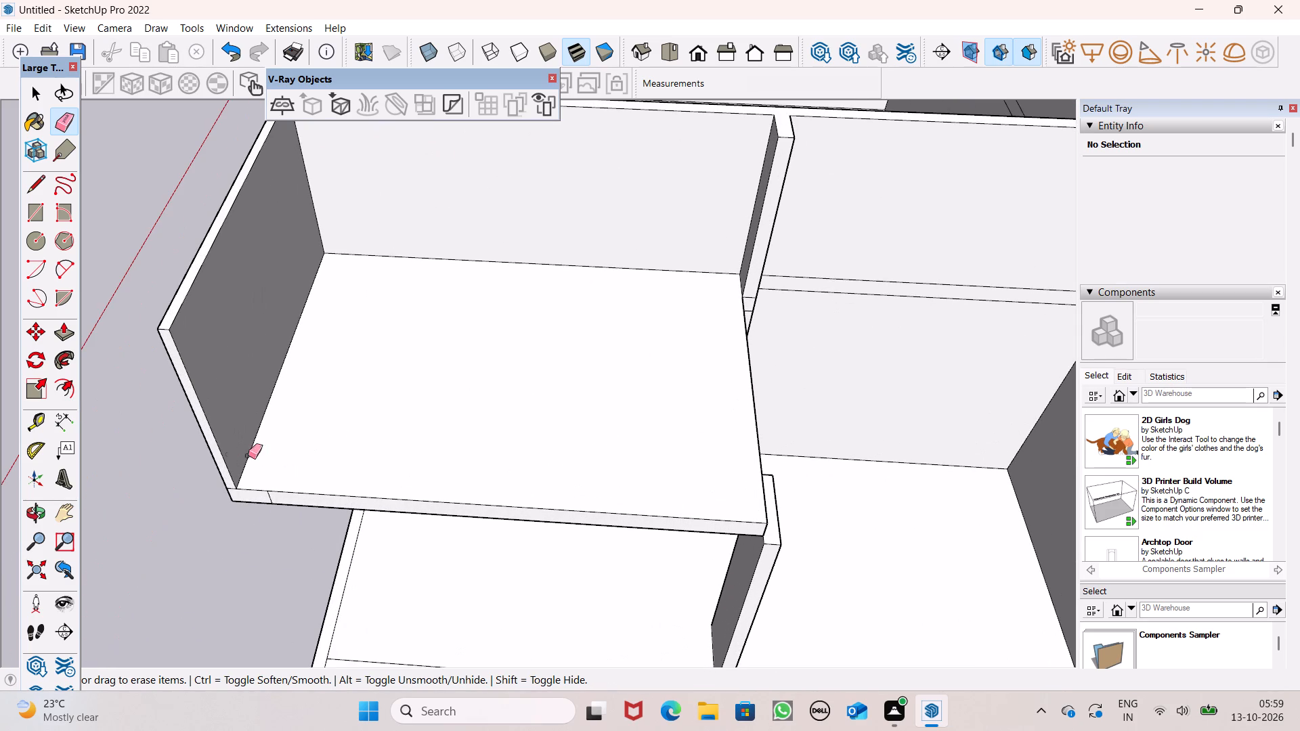
# Place a guide line about 11 3/16" in from the projecting slab's outer edge with the Tape Measure.
pyautogui.click(39, 424)
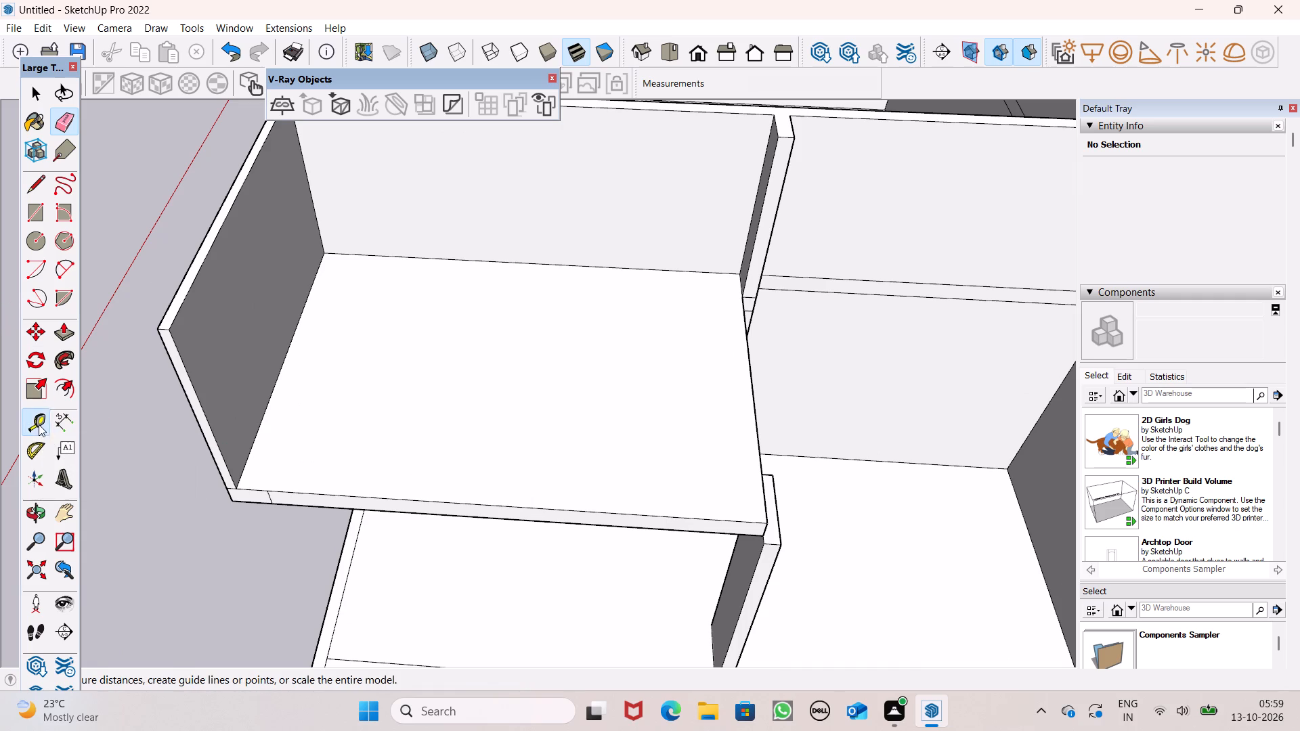
pyautogui.click(284, 493)
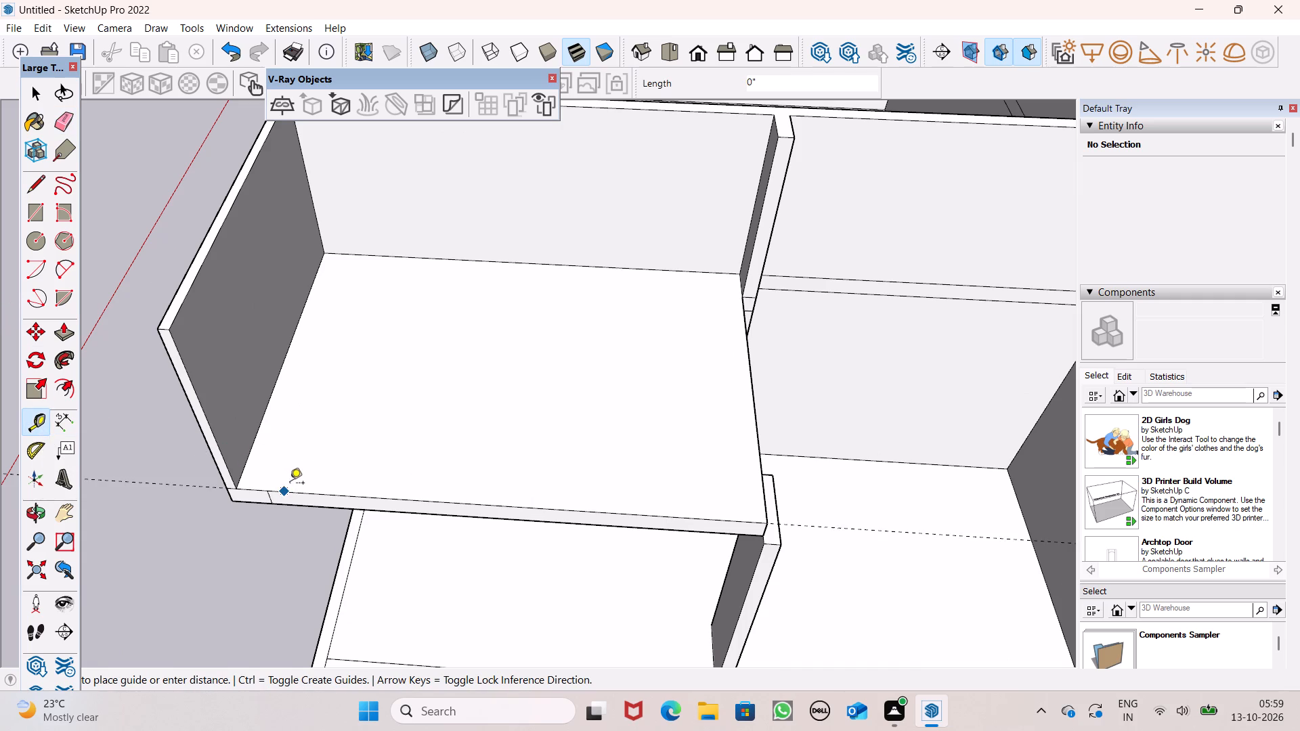
pyautogui.click(296, 477)
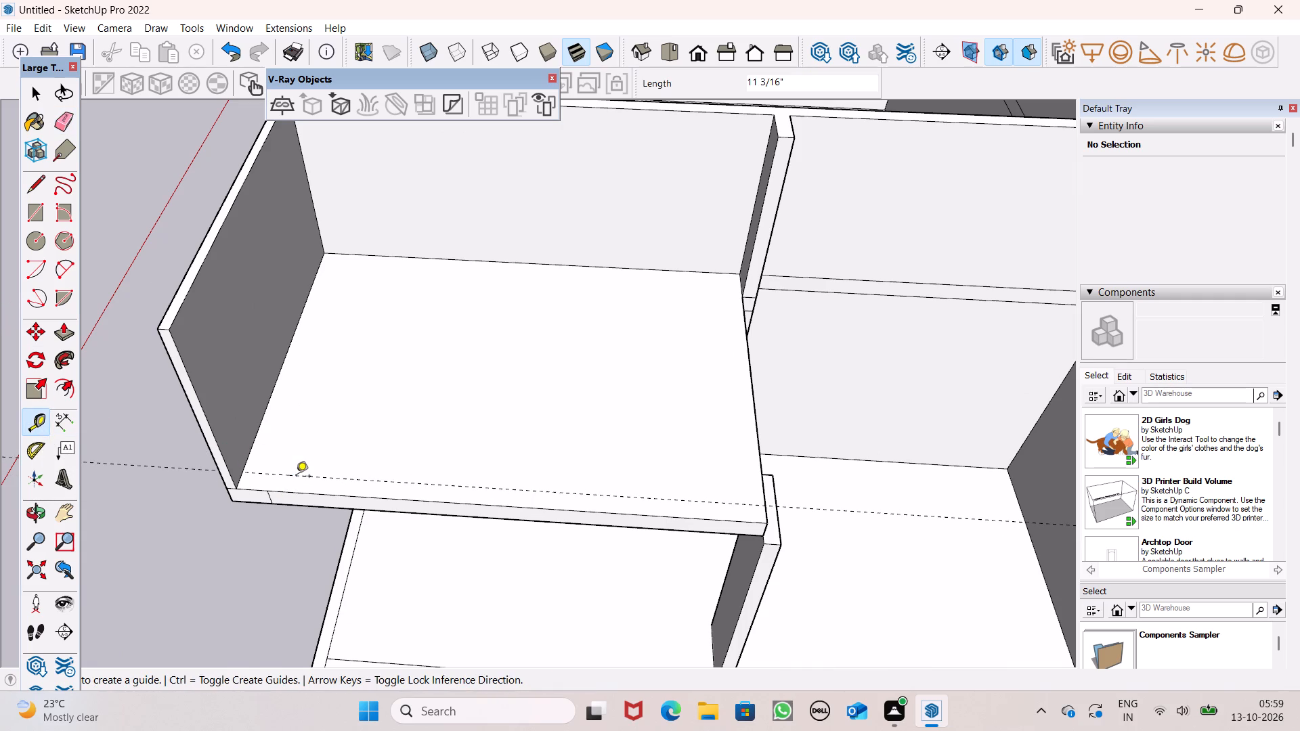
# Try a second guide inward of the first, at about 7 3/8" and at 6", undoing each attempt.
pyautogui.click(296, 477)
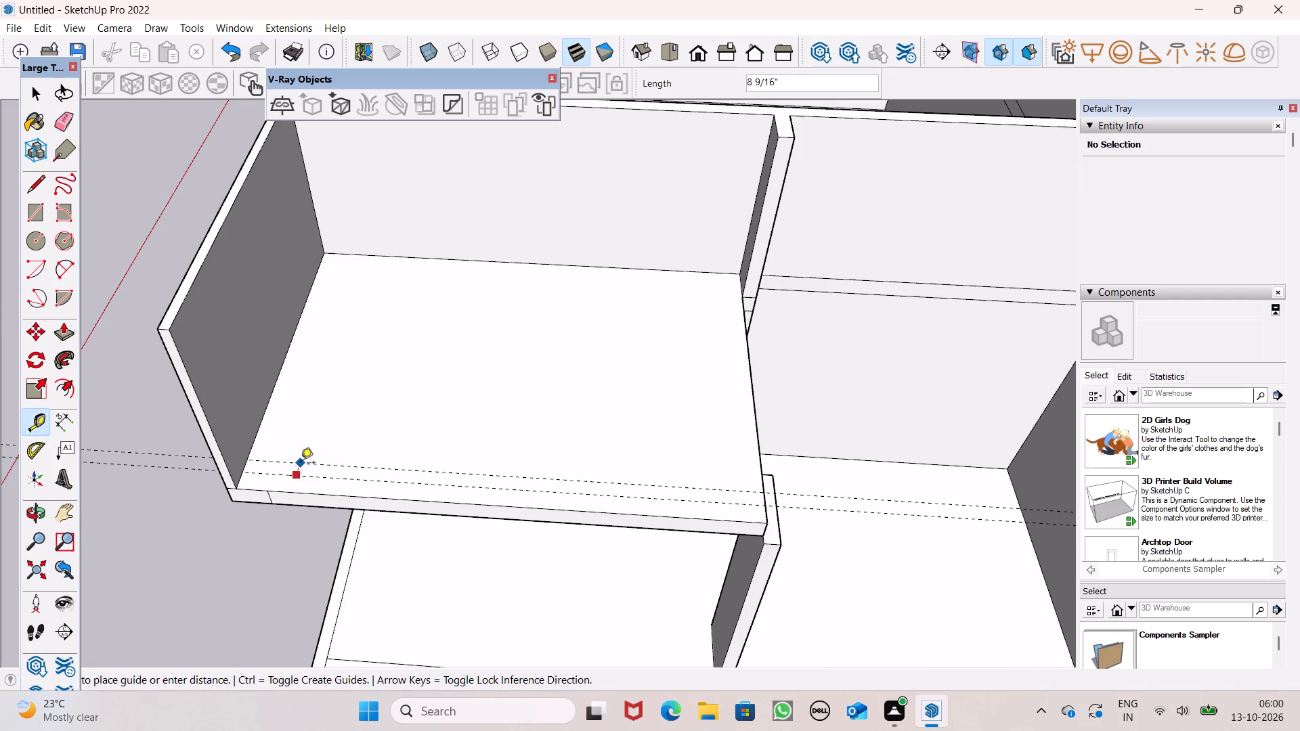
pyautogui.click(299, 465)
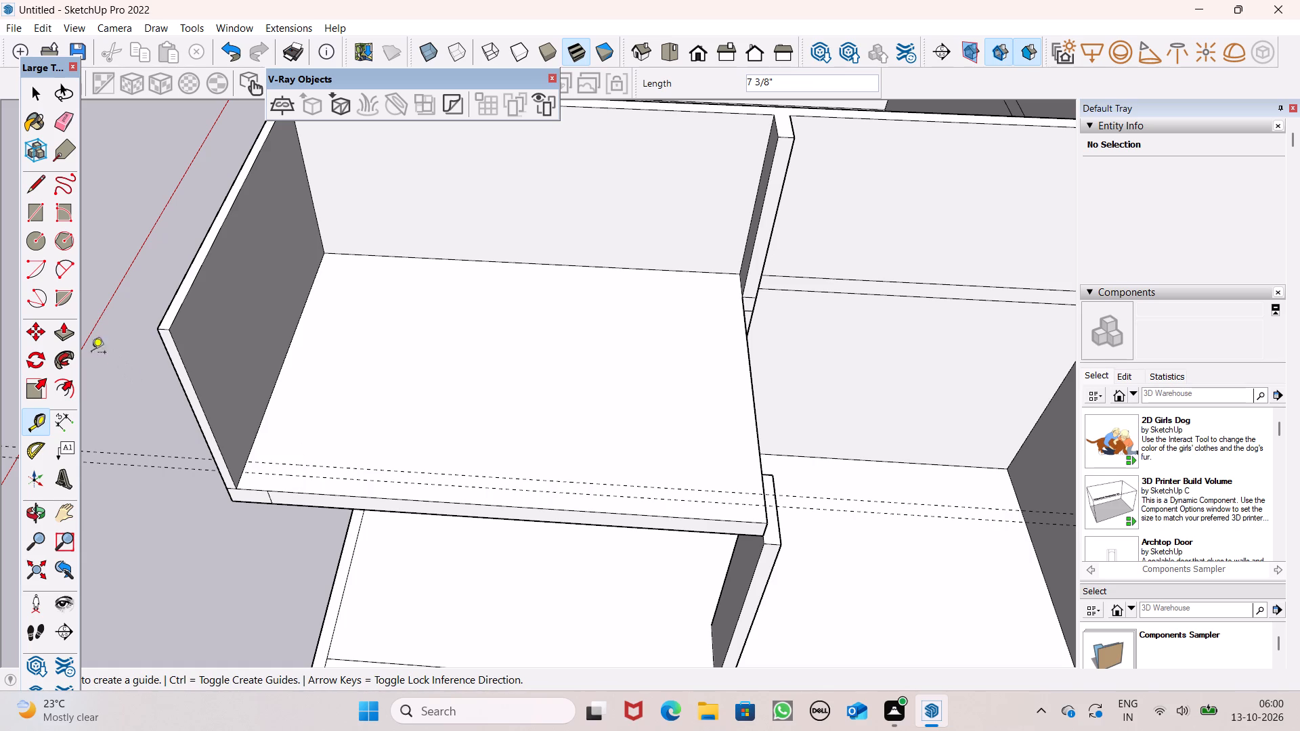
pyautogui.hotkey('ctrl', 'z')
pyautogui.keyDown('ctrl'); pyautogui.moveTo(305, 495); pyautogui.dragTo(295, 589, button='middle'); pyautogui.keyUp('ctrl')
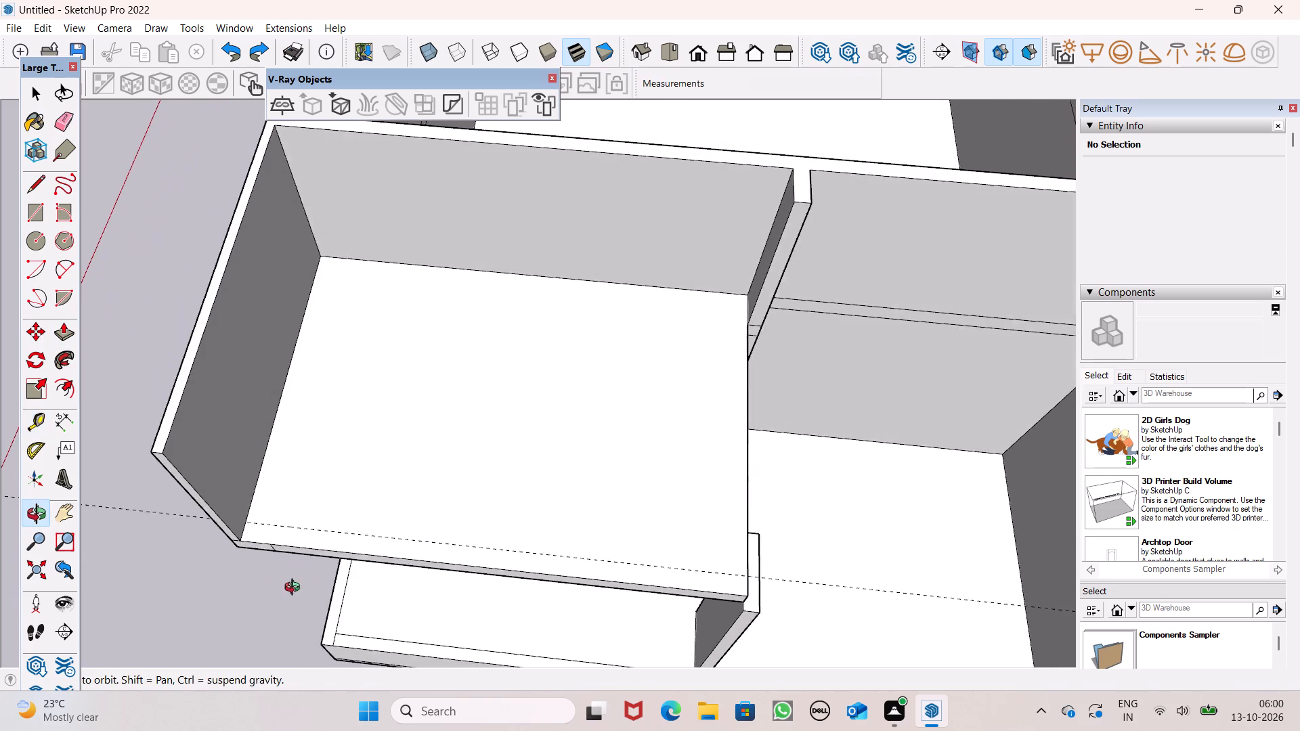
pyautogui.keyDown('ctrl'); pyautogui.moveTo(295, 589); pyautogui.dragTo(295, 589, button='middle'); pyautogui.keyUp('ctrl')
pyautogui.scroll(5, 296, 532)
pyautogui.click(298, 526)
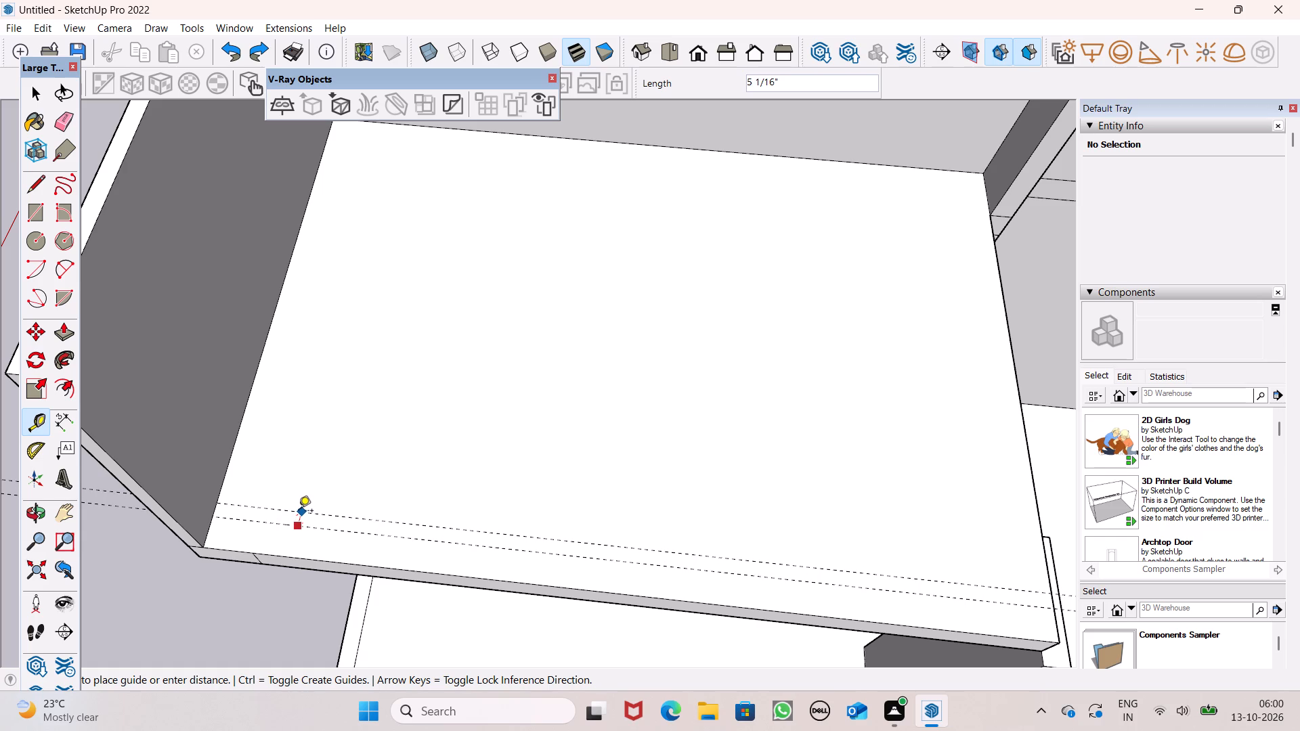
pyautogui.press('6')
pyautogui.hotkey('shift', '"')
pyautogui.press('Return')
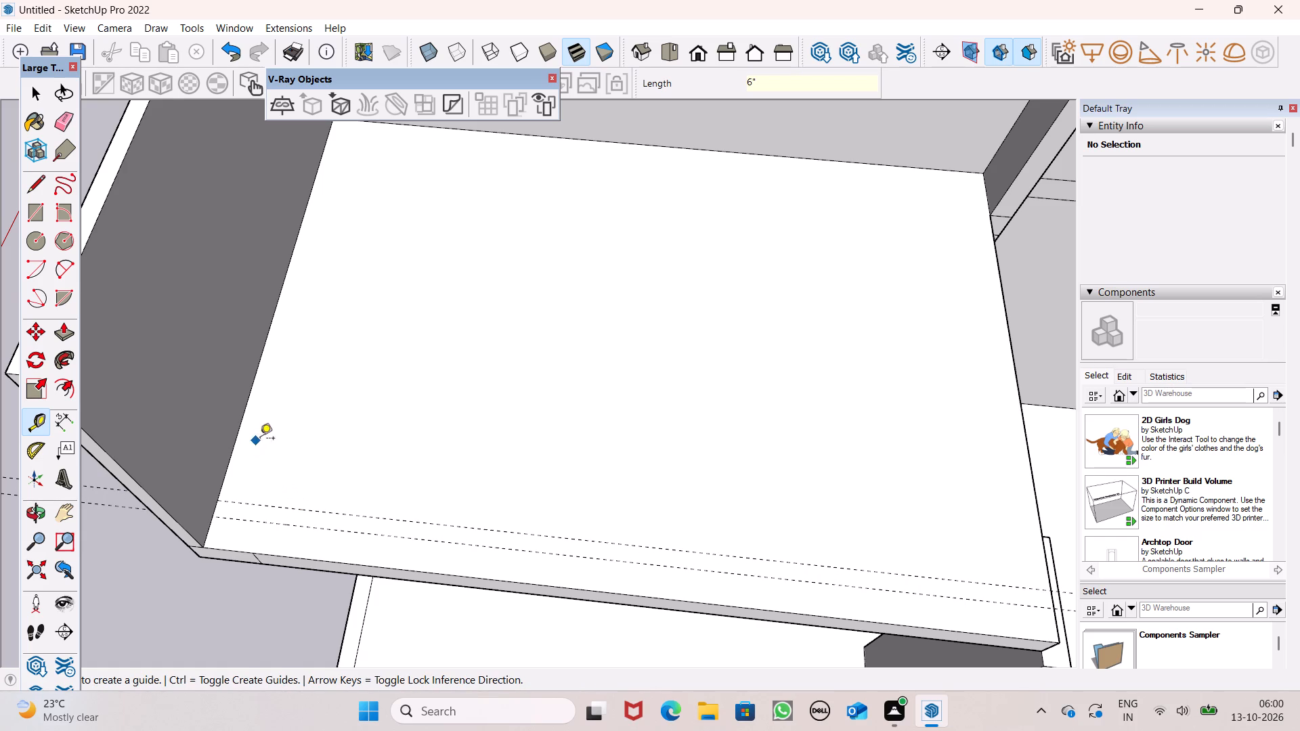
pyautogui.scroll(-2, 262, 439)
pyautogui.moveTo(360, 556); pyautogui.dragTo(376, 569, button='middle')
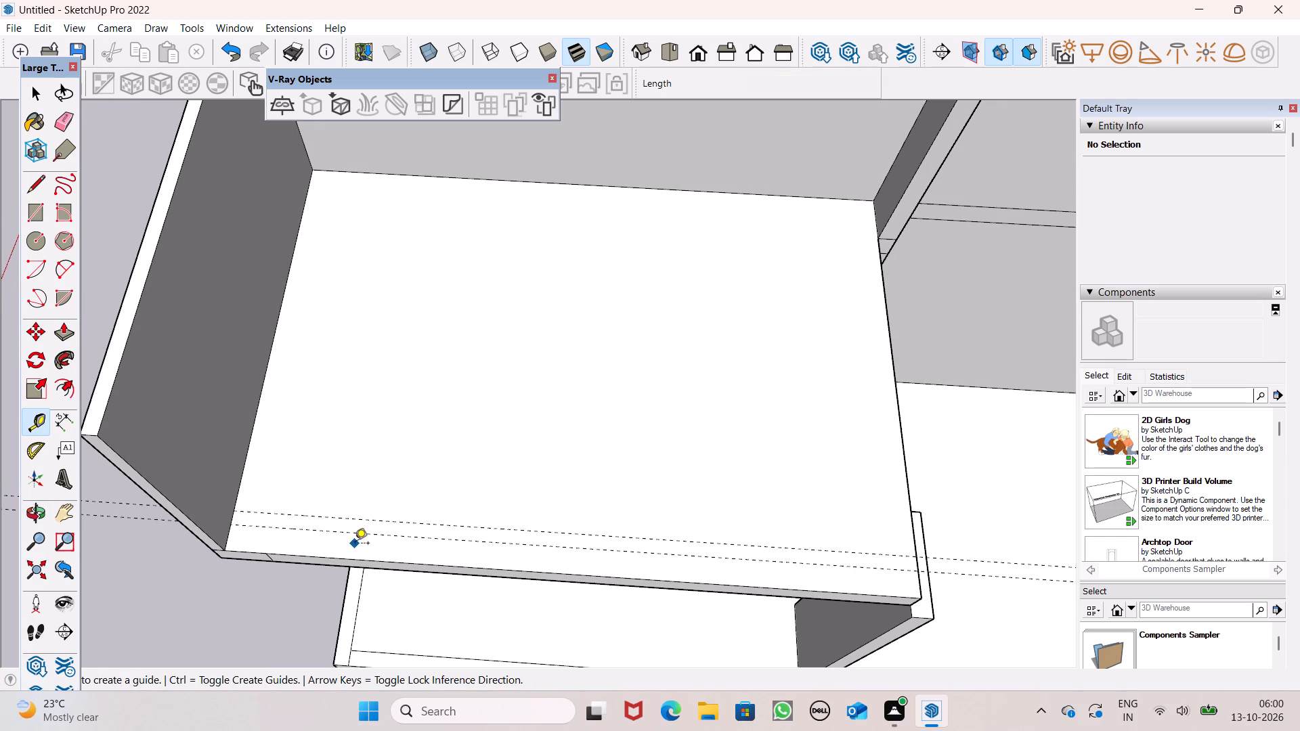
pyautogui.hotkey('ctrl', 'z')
# Place a second guide line 6" inward from the first guide on the projecting slab.
pyautogui.click(314, 531)
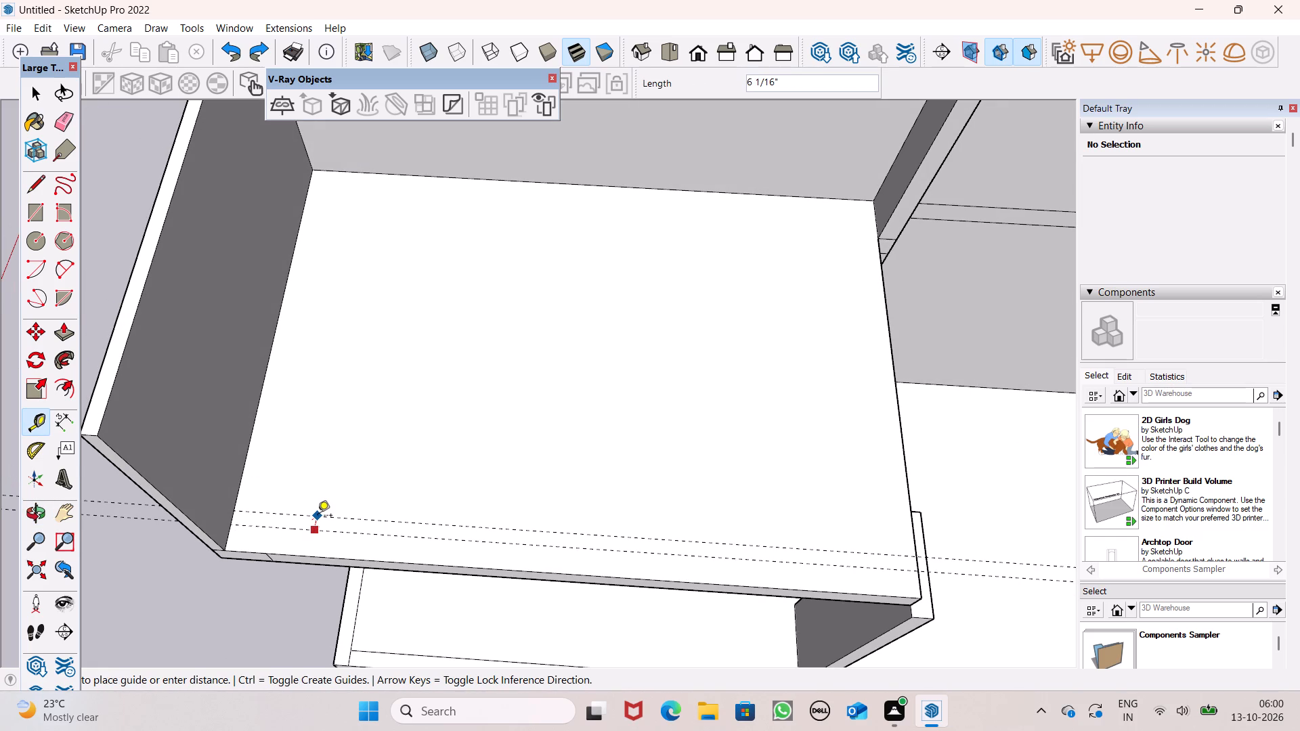
pyautogui.press('6')
pyautogui.hotkey('shift', '"')
pyautogui.press('Return')
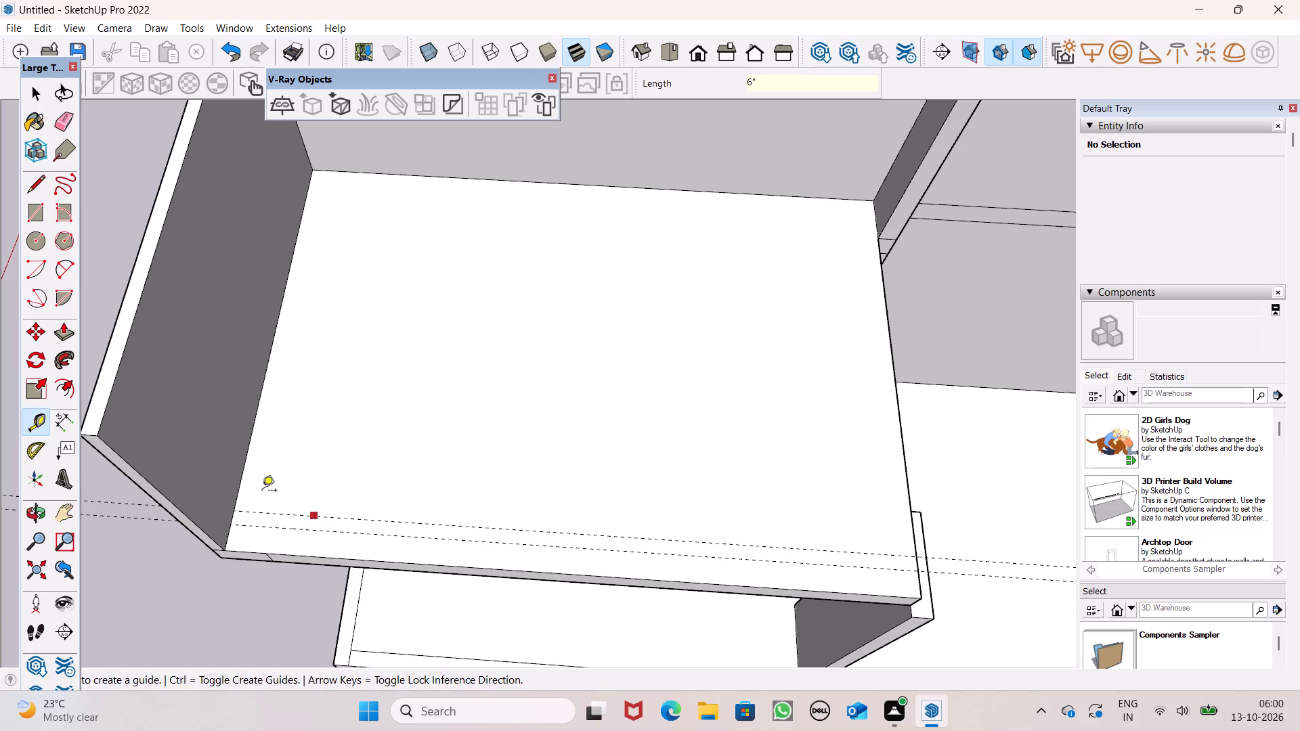
# Push/Pull the upper side wall's face about 6' 11 11/16" outward over the projecting slab.
pyautogui.click(37, 228)
pyautogui.scroll(-1, 304, 304)
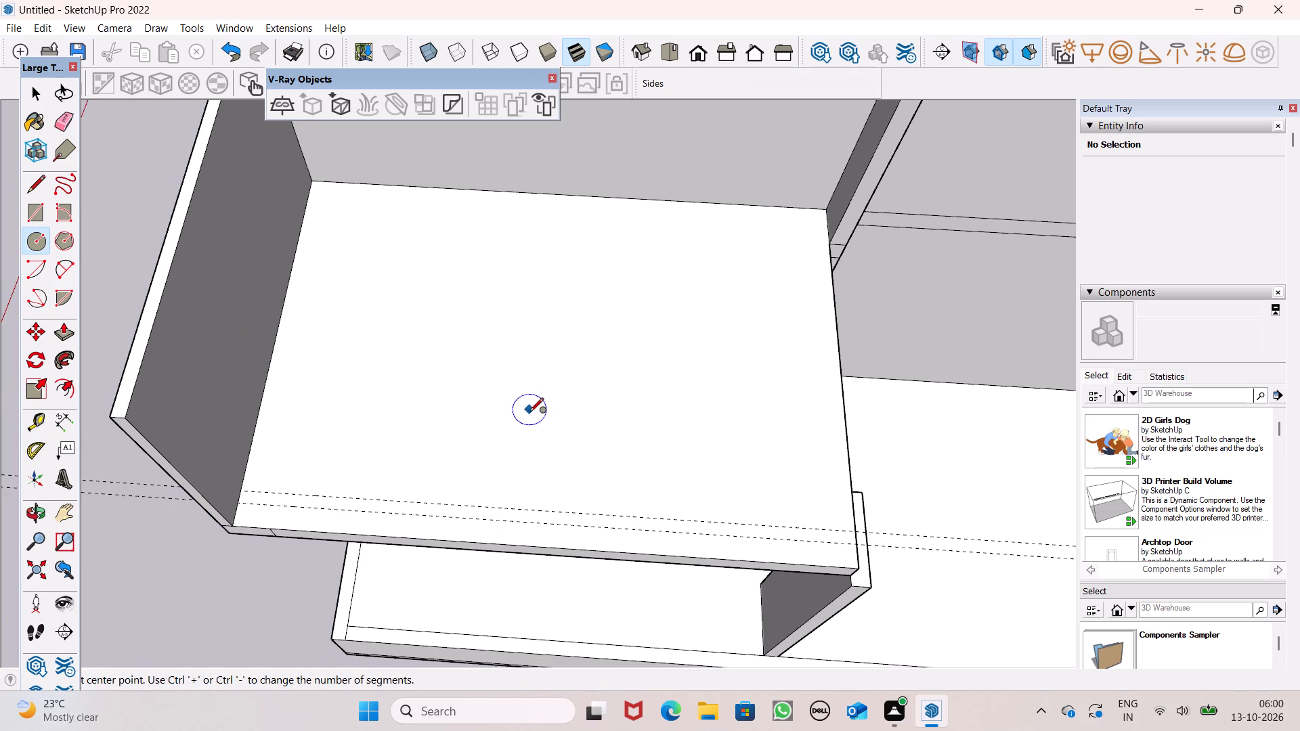
pyautogui.scroll(-1, 532, 426)
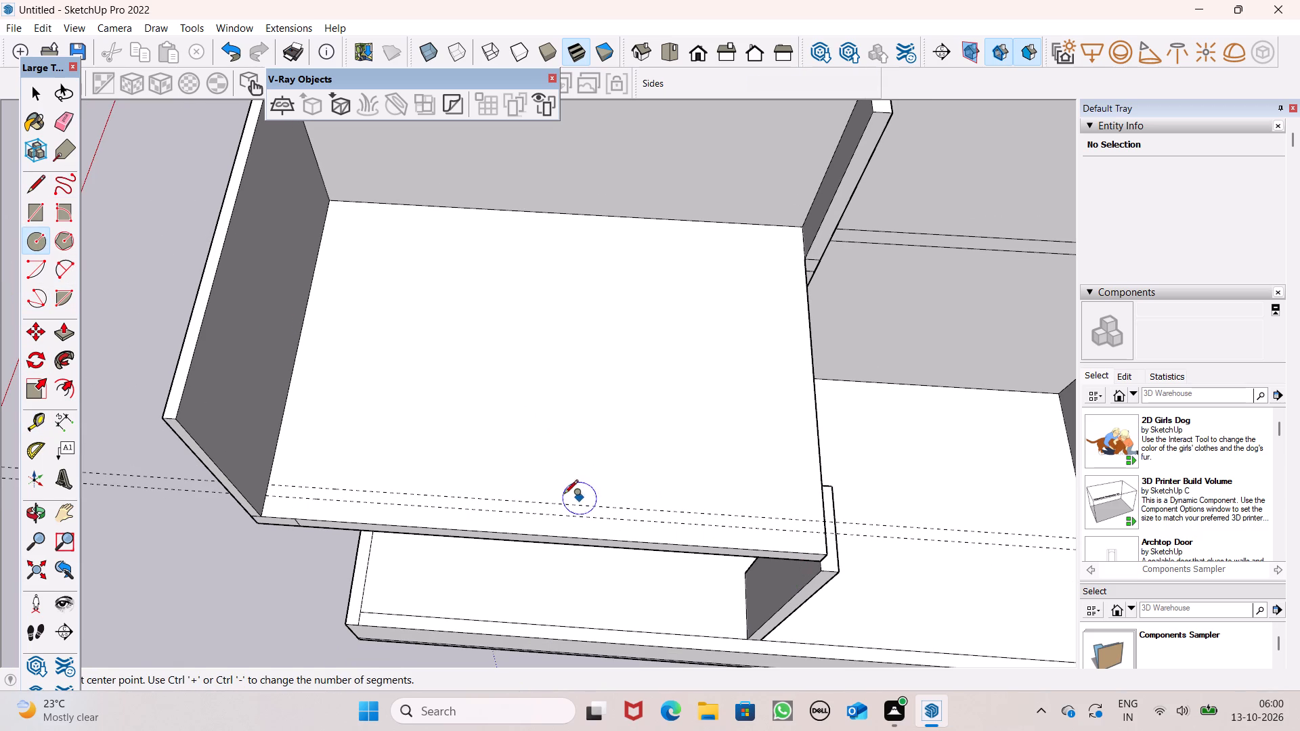
pyautogui.scroll(-5, 281, 508)
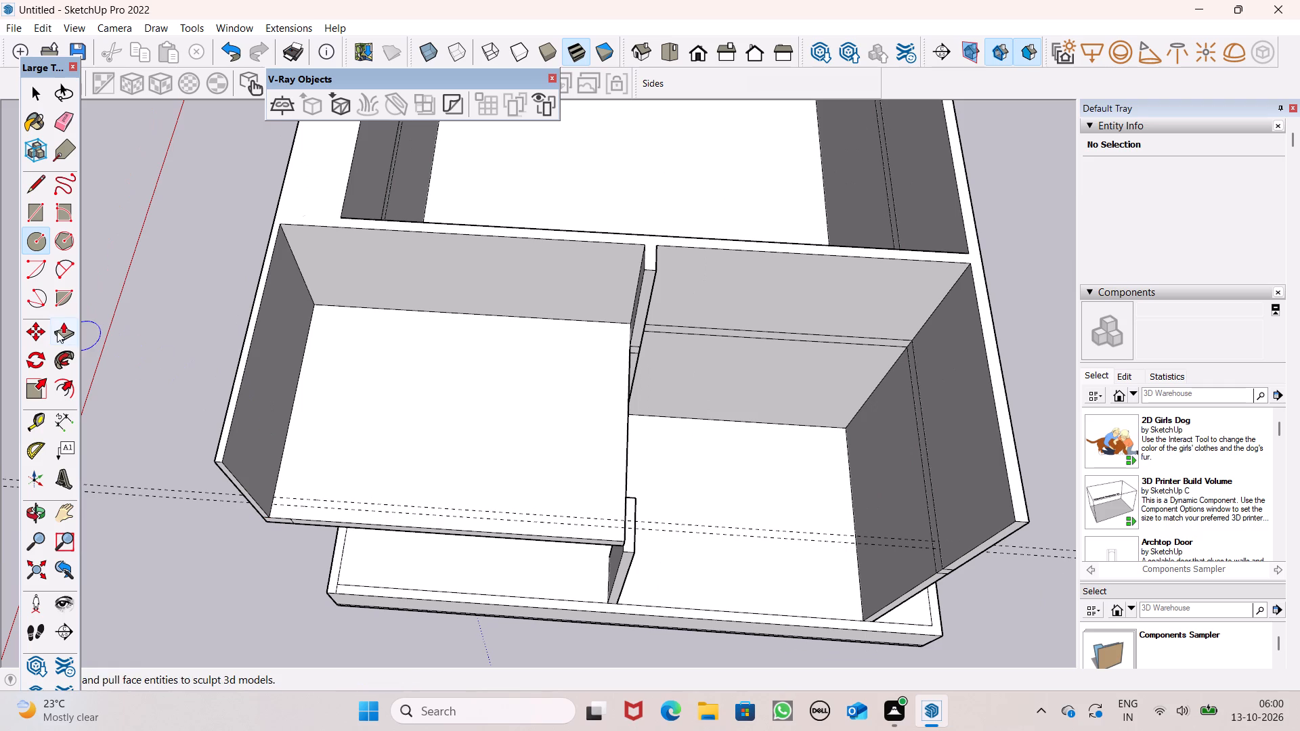
pyautogui.click(60, 330)
pyautogui.moveTo(474, 281); pyautogui.dragTo(462, 332)
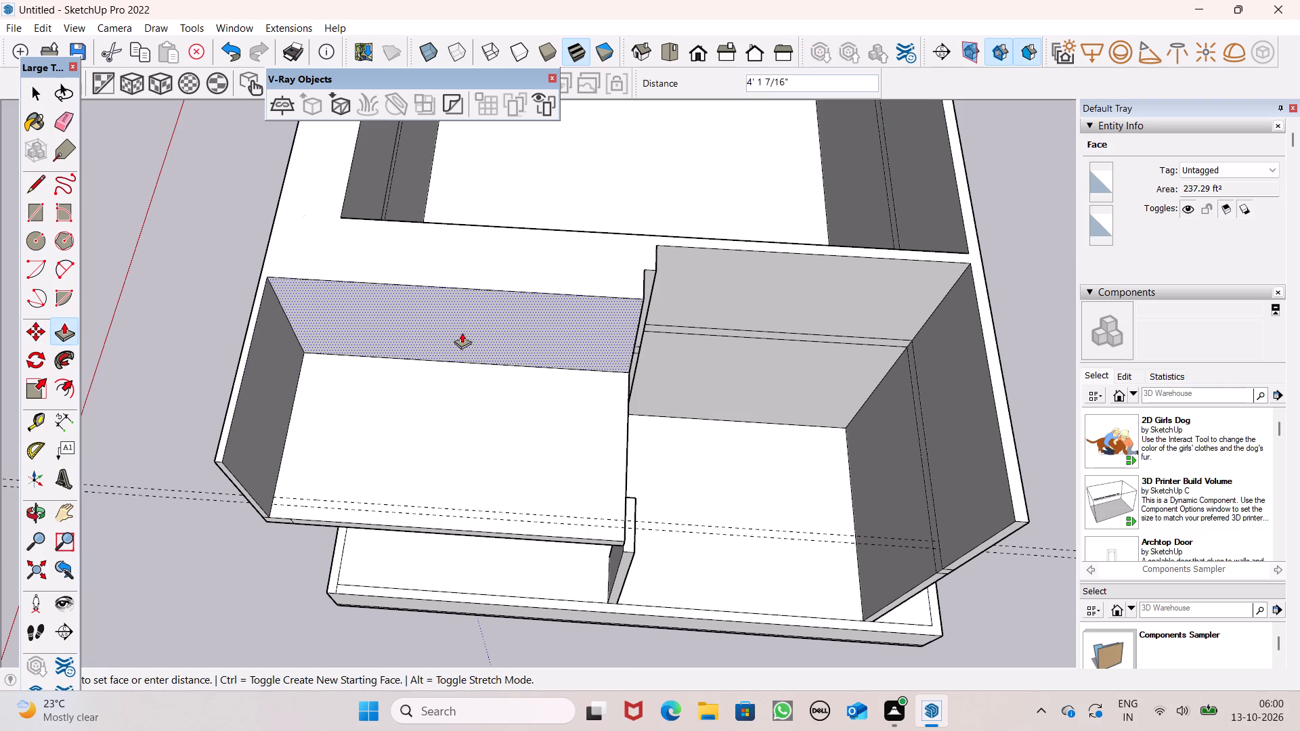
pyautogui.moveTo(462, 332); pyautogui.dragTo(459, 359)
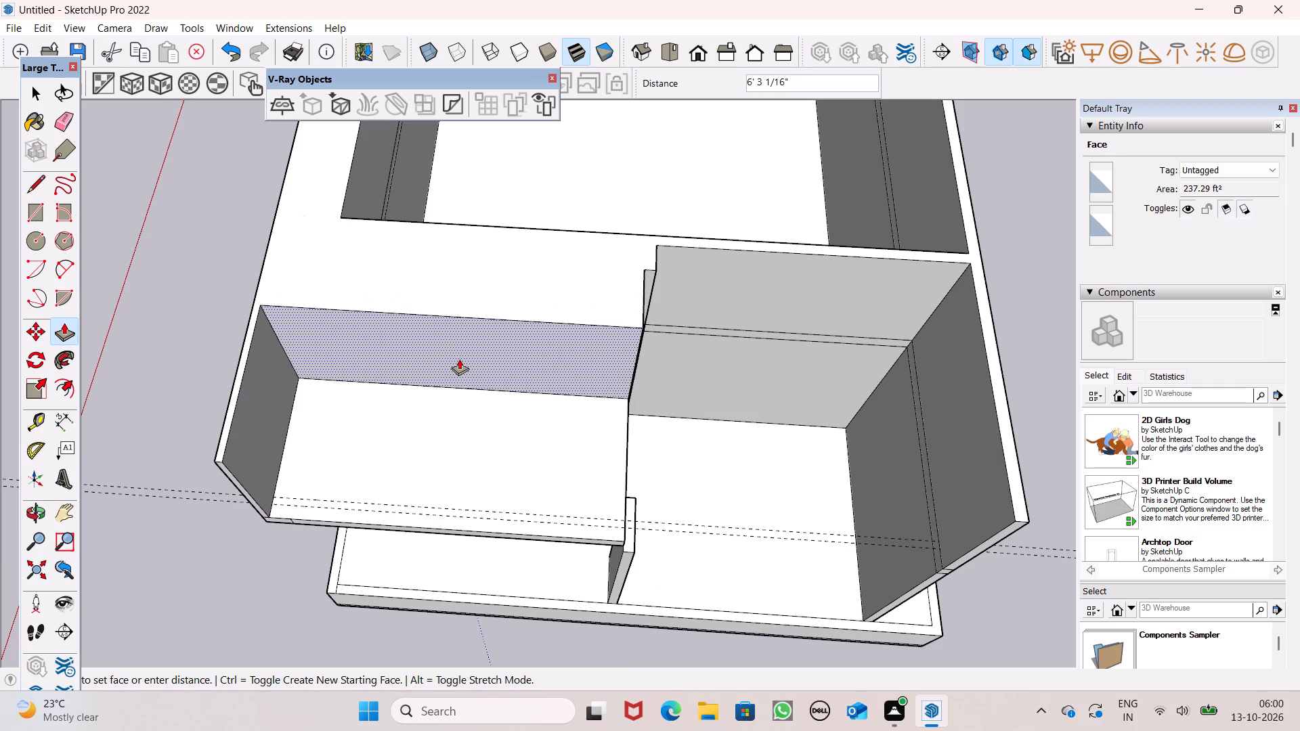
pyautogui.moveTo(459, 359); pyautogui.dragTo(456, 365)
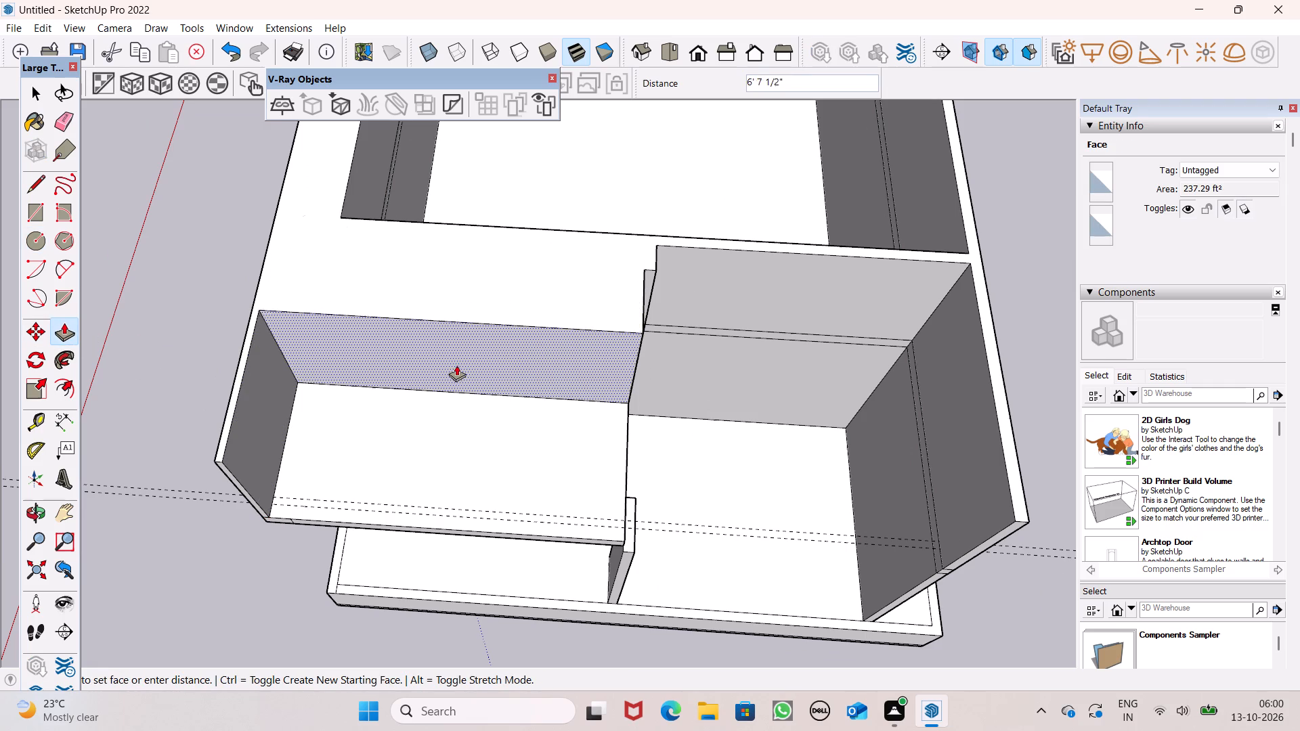
pyautogui.moveTo(456, 365); pyautogui.dragTo(453, 368)
# Draw a 9" line across the upper side wall's top, from the notch corner to the wall's opposite edge.
pyautogui.scroll(-6, 474, 311)
pyautogui.moveTo(580, 380); pyautogui.dragTo(0, 486, button='middle')
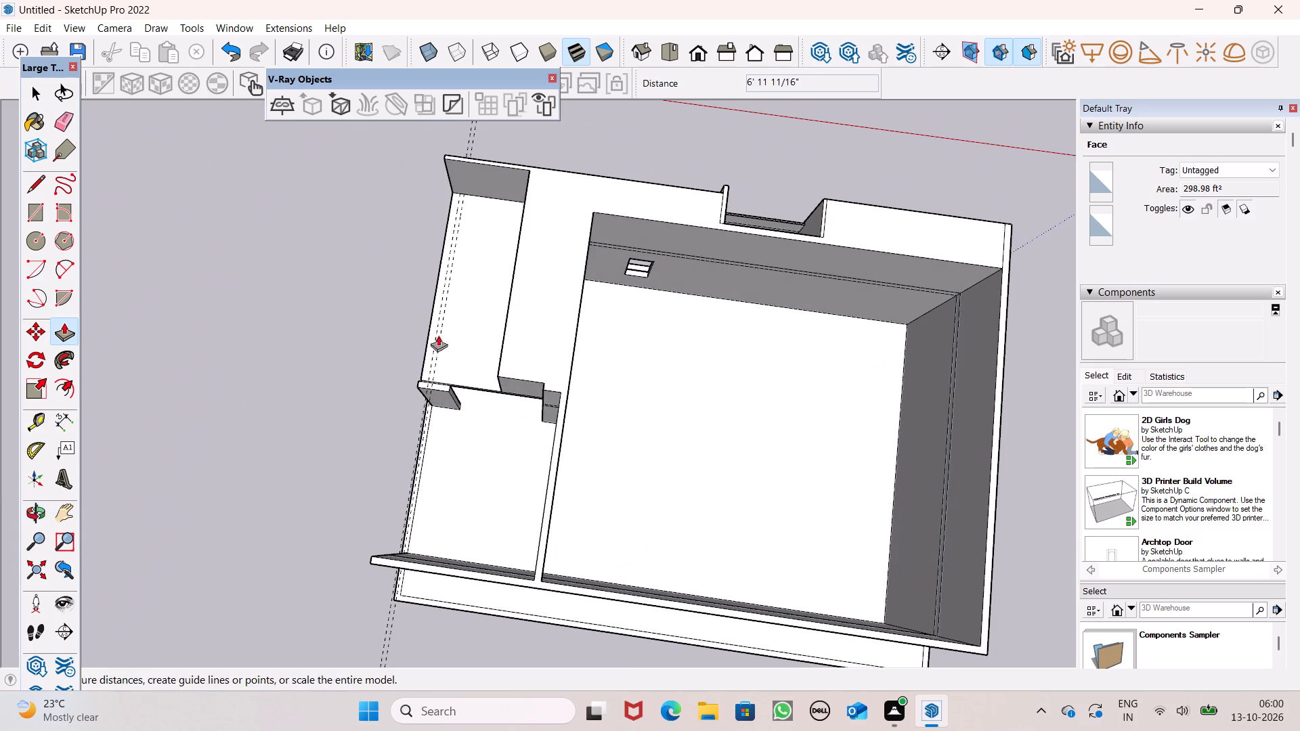
pyautogui.scroll(5, 517, 284)
pyautogui.moveTo(761, 397); pyautogui.dragTo(496, 305, button='middle')
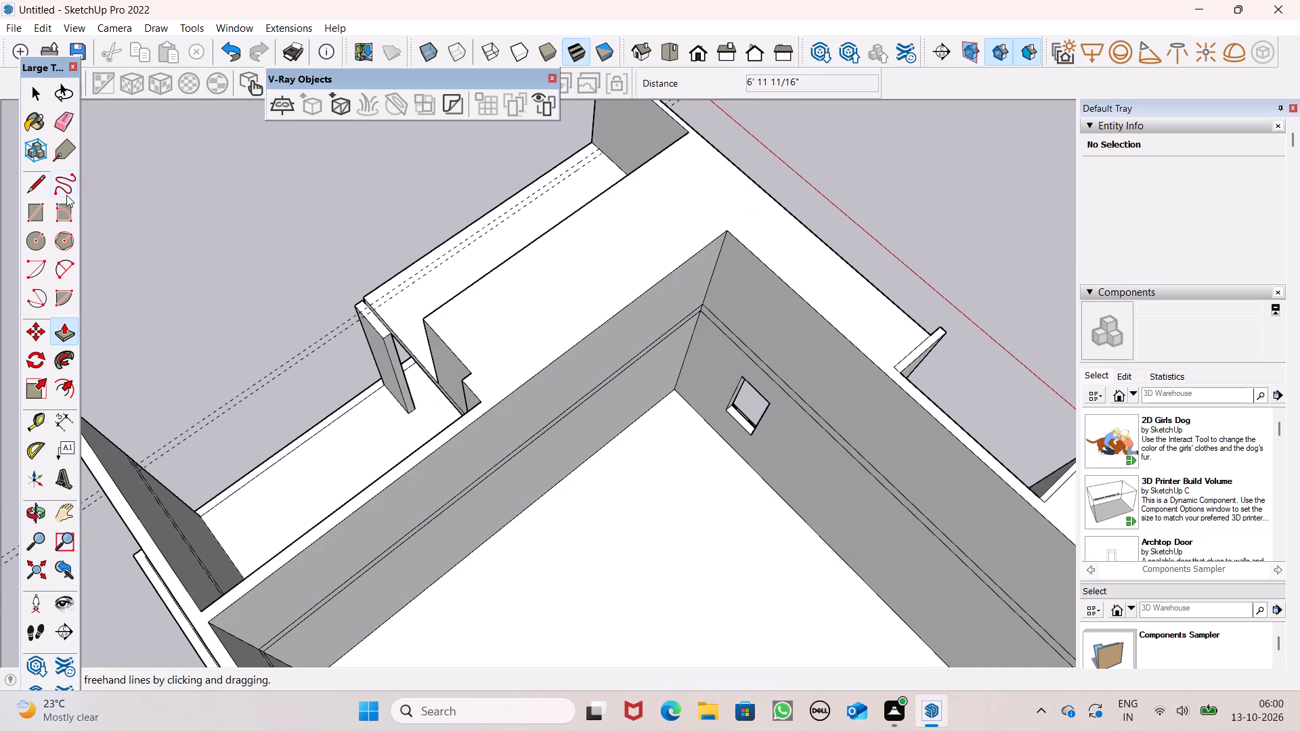
pyautogui.click(32, 186)
pyautogui.scroll(5, 465, 399)
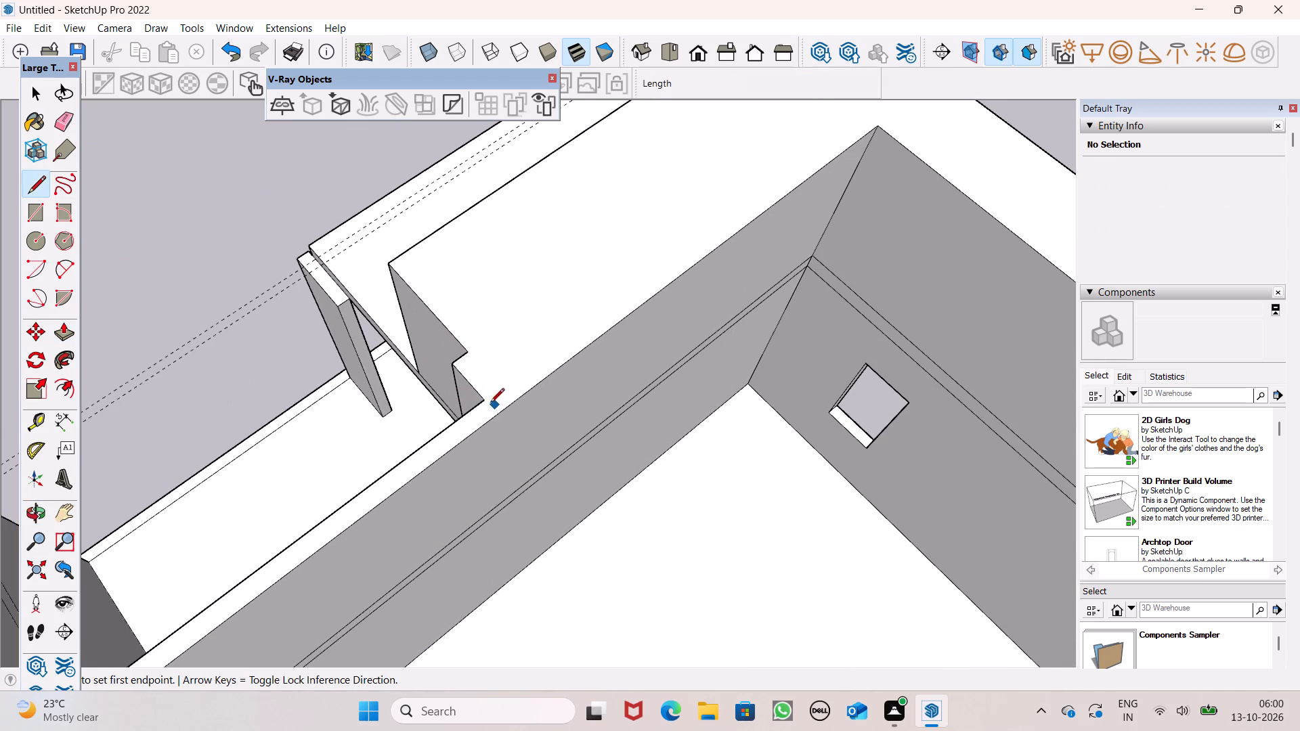
pyautogui.click(486, 401)
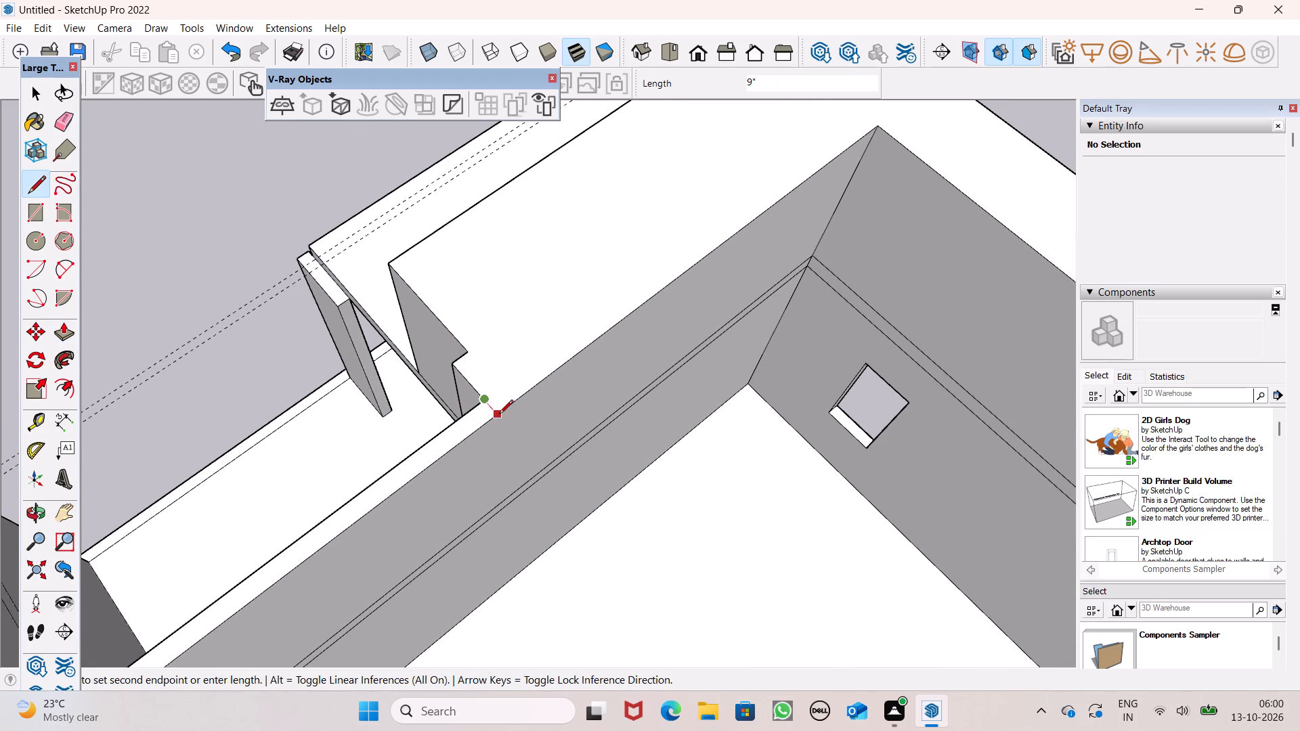
pyautogui.click(499, 415)
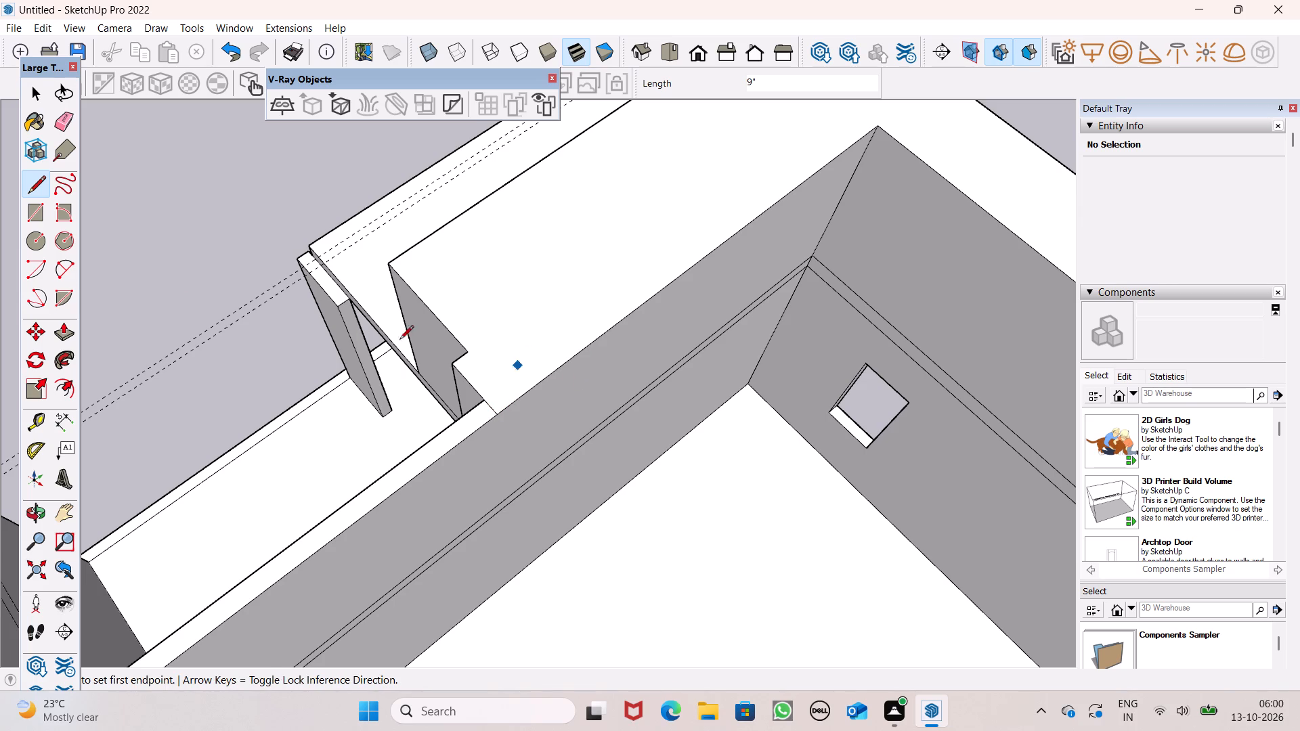
# Examine the junction of the projecting slab, the upper side wall and the wall stubs below from several angles.
pyautogui.click(64, 332)
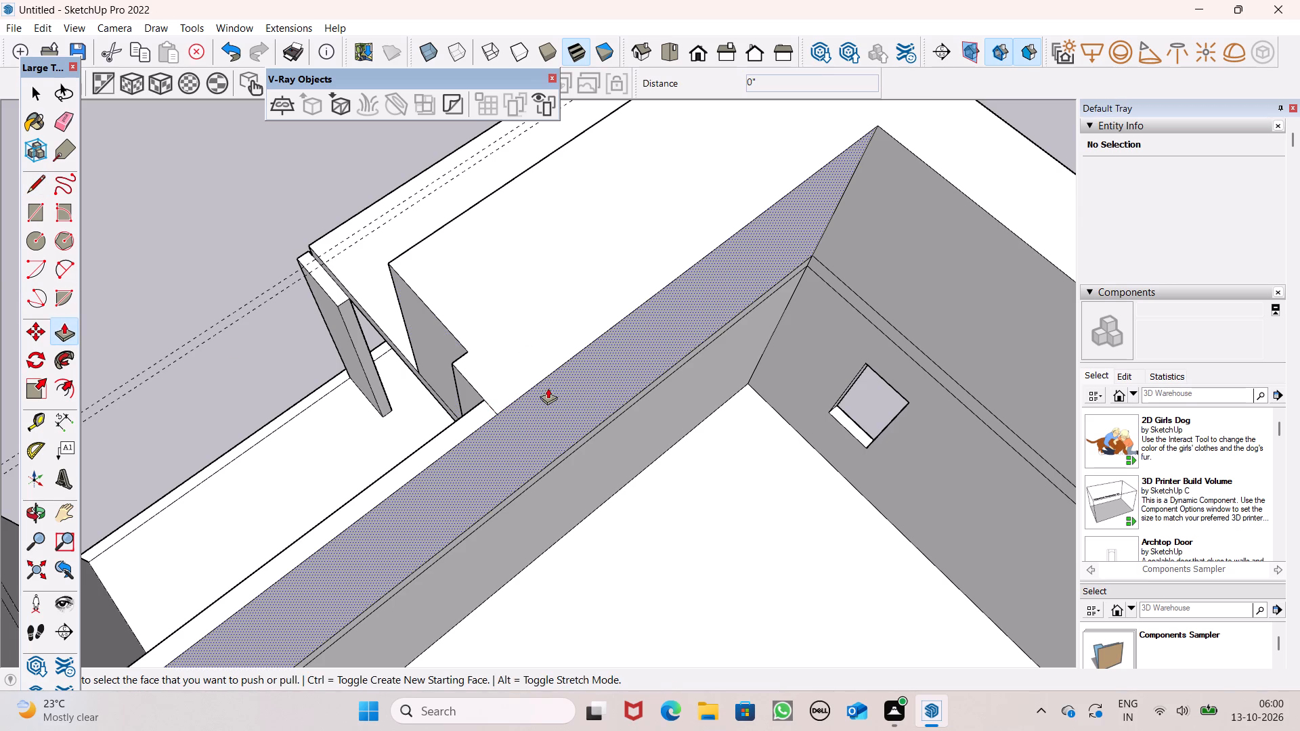
pyautogui.scroll(-3, 498, 346)
pyautogui.moveTo(546, 418); pyautogui.dragTo(829, 318, button='middle')
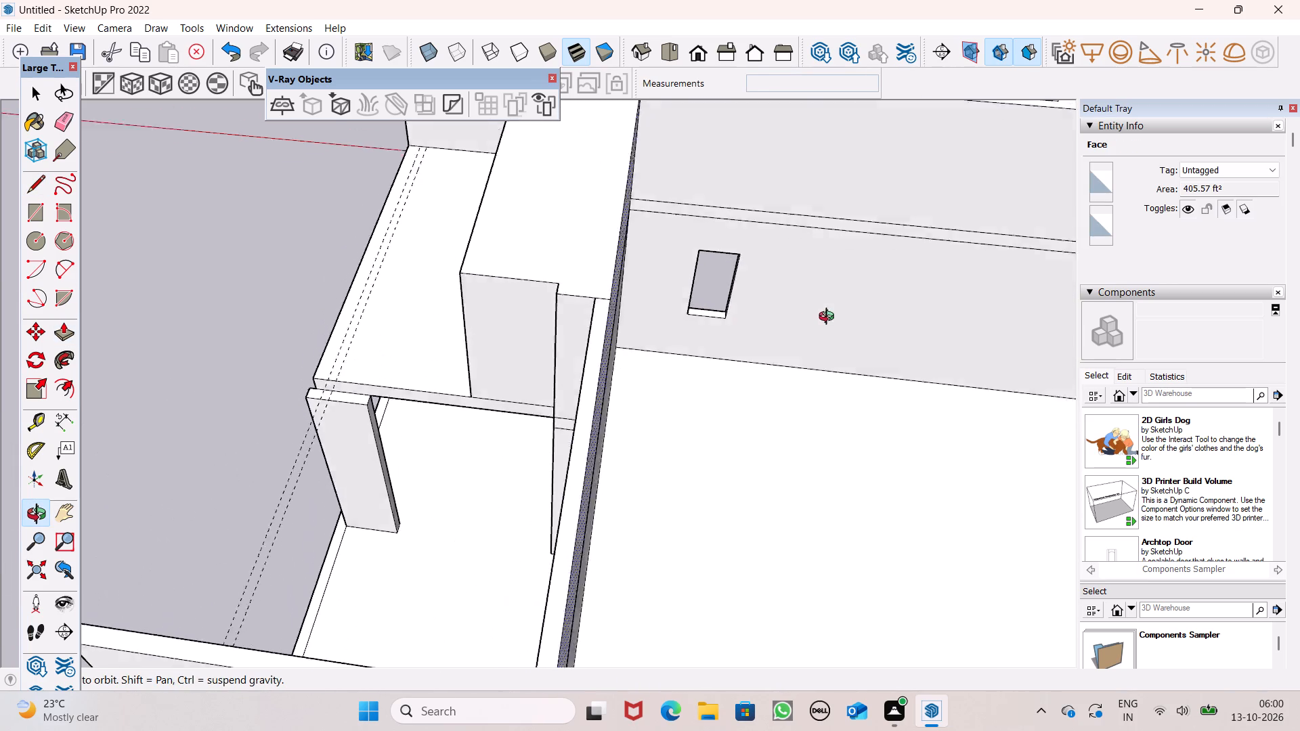
pyautogui.moveTo(829, 318); pyautogui.dragTo(830, 318, button='middle')
pyautogui.press('space')
pyautogui.moveTo(514, 401); pyautogui.dragTo(665, 399, button='middle')
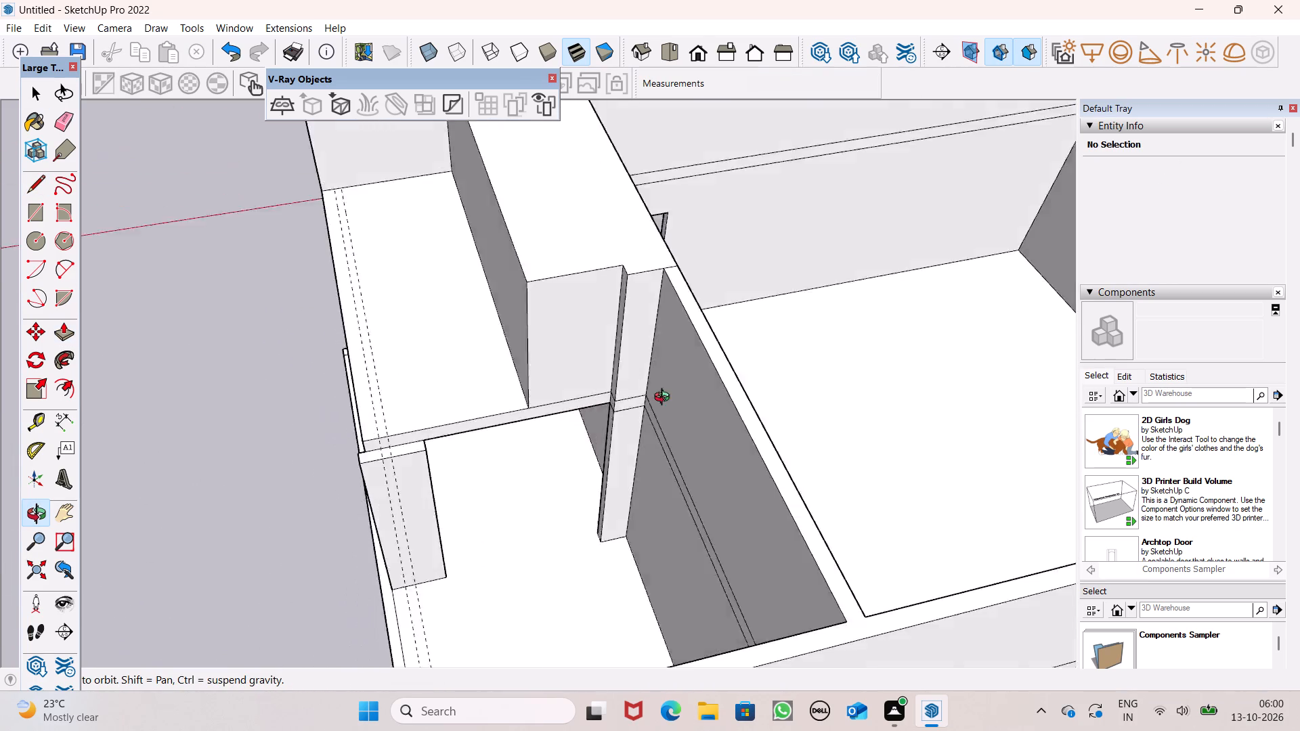
pyautogui.moveTo(665, 399); pyautogui.dragTo(832, 377, button='middle')
pyautogui.scroll(-1, 790, 358)
pyautogui.moveTo(729, 418); pyautogui.dragTo(907, 393, button='middle')
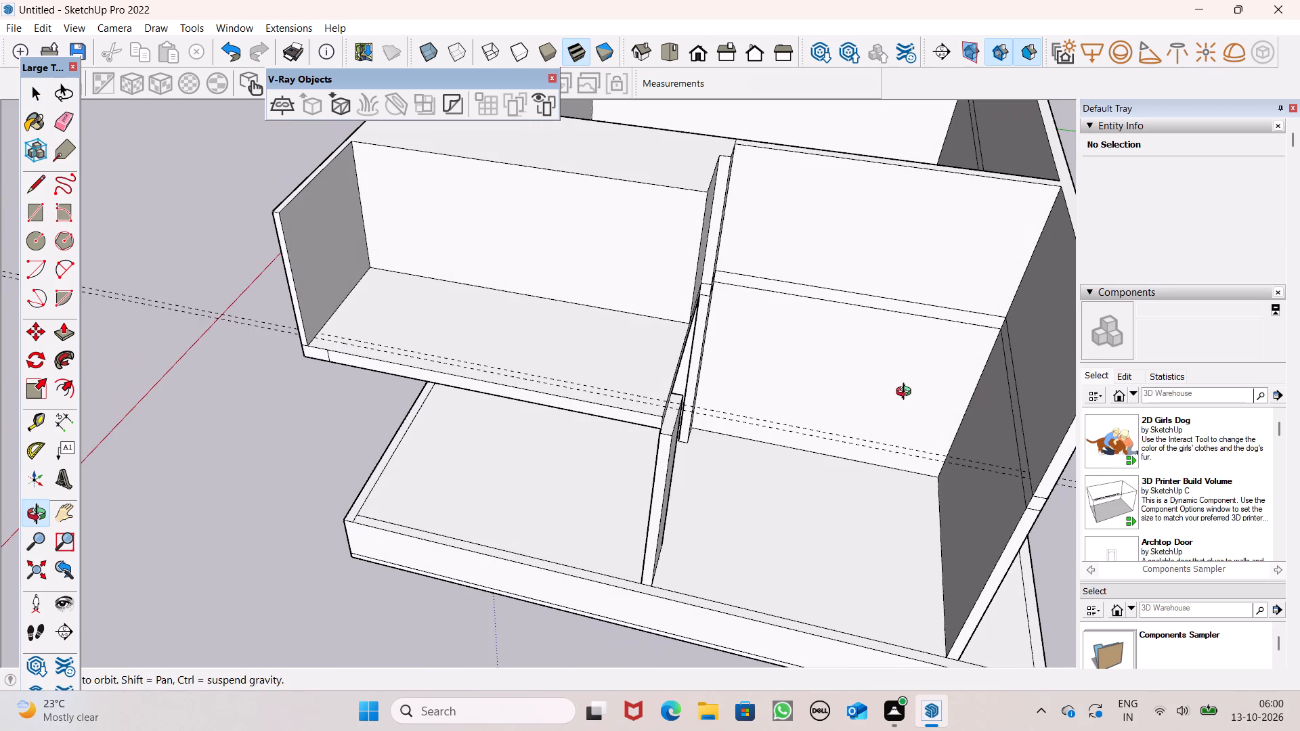
pyautogui.moveTo(907, 393); pyautogui.dragTo(855, 393, button='middle')
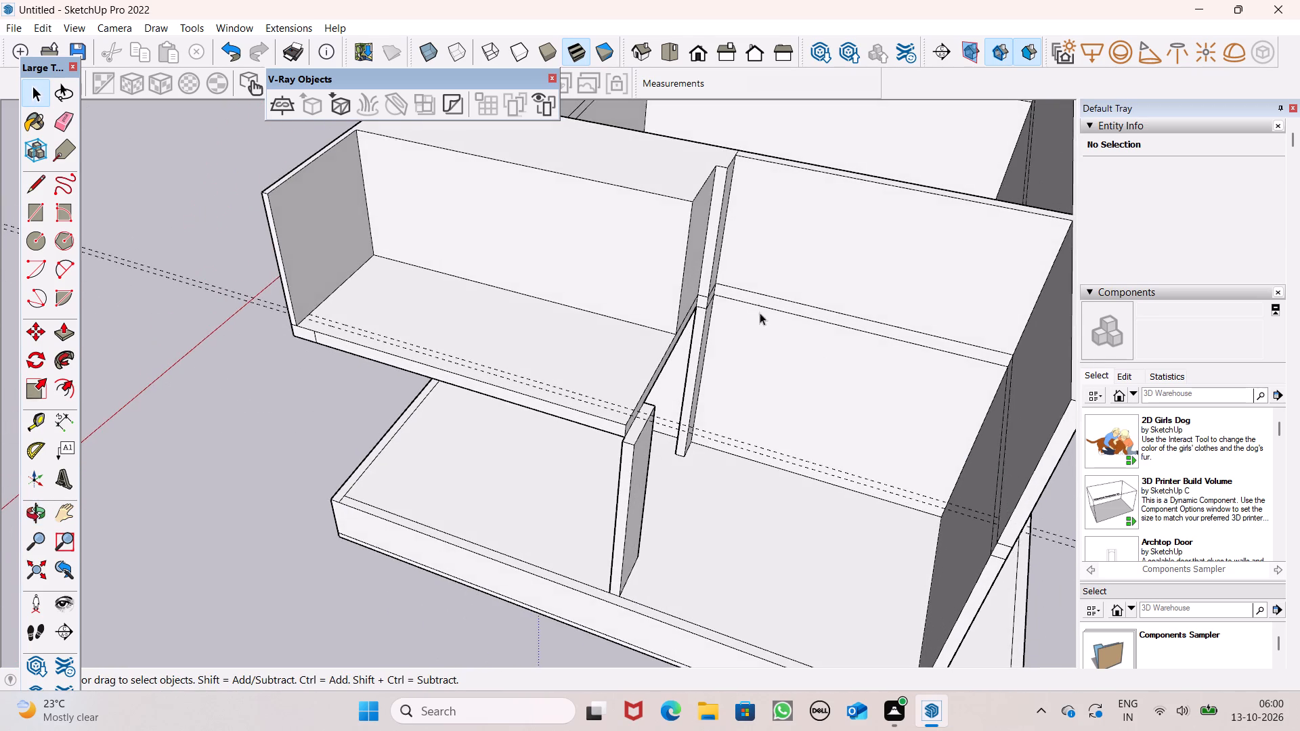
pyautogui.scroll(8, 716, 291)
pyautogui.moveTo(721, 317); pyautogui.dragTo(723, 266, button='middle')
pyautogui.scroll(1, 723, 267)
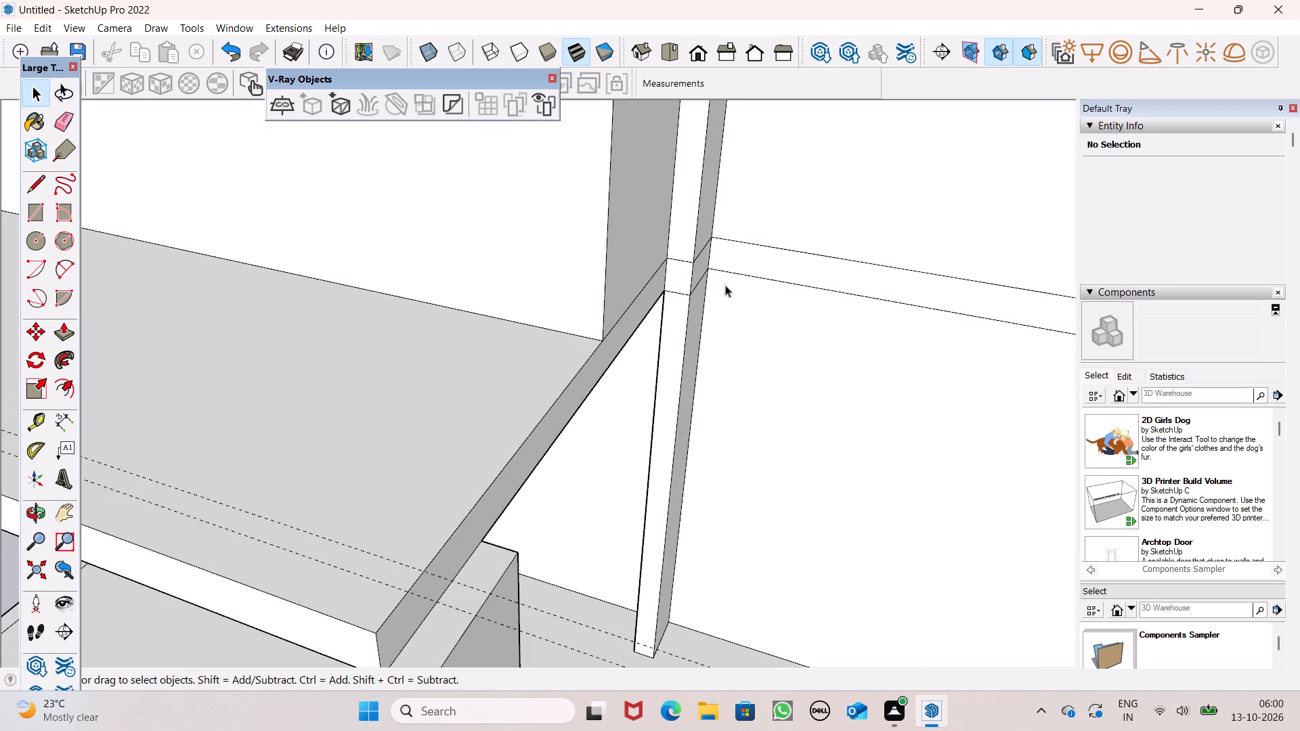
pyautogui.scroll(-8, 726, 286)
pyautogui.moveTo(722, 345); pyautogui.dragTo(794, 219, button='middle')
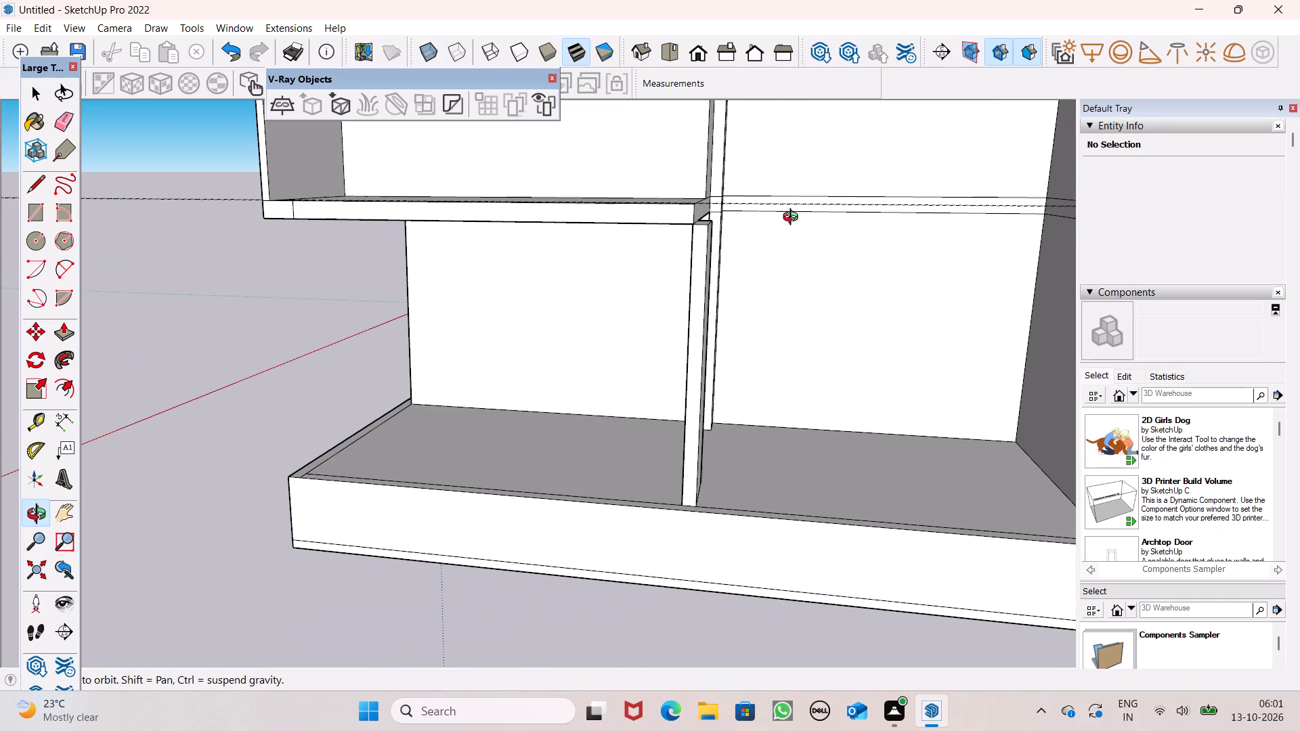
# Push/Pull the small slab-edge end face beside the wall stub 14' 9" outward along the projecting slab's side, up to its outer edge.
pyautogui.moveTo(794, 219); pyautogui.dragTo(756, 386, button='middle')
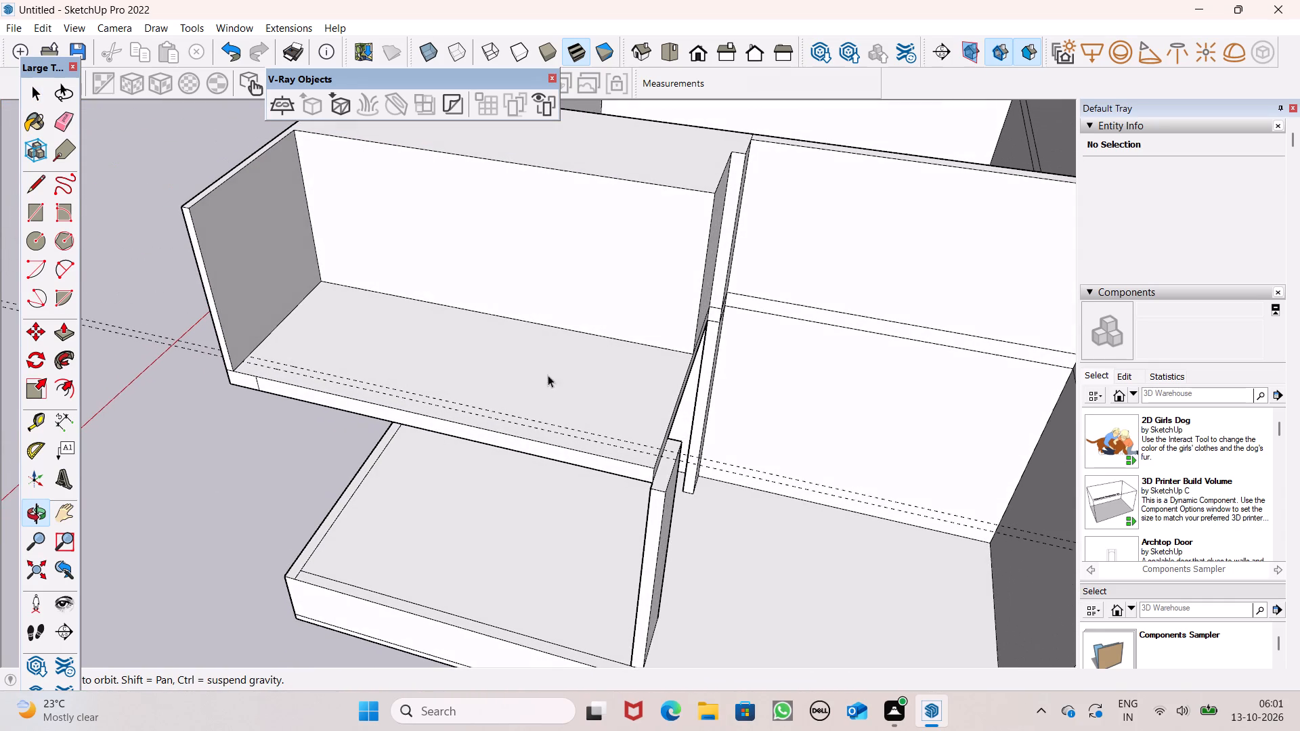
pyautogui.click(72, 338)
pyautogui.scroll(-2, 731, 347)
pyautogui.moveTo(821, 393); pyautogui.dragTo(701, 349, button='middle')
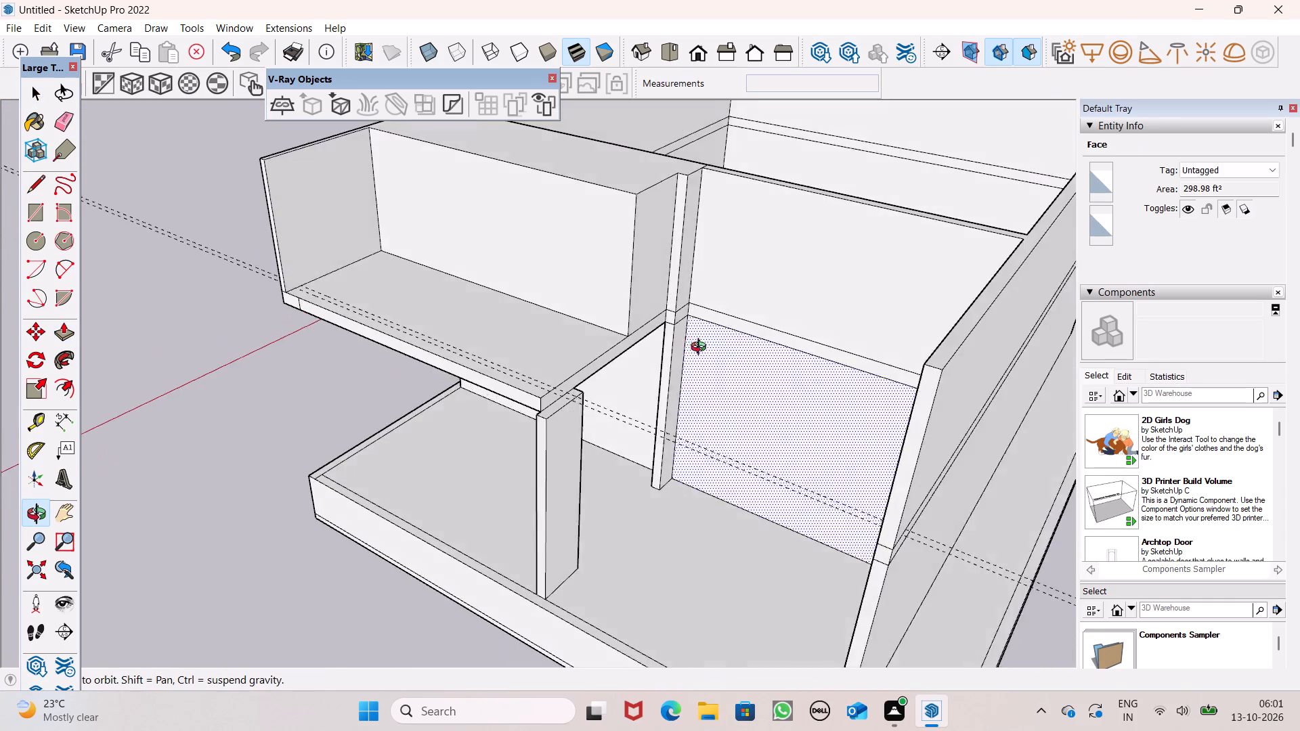
pyautogui.moveTo(701, 349); pyautogui.dragTo(677, 344, button='middle')
pyautogui.scroll(5, 645, 325)
pyautogui.moveTo(660, 315); pyautogui.dragTo(565, 354)
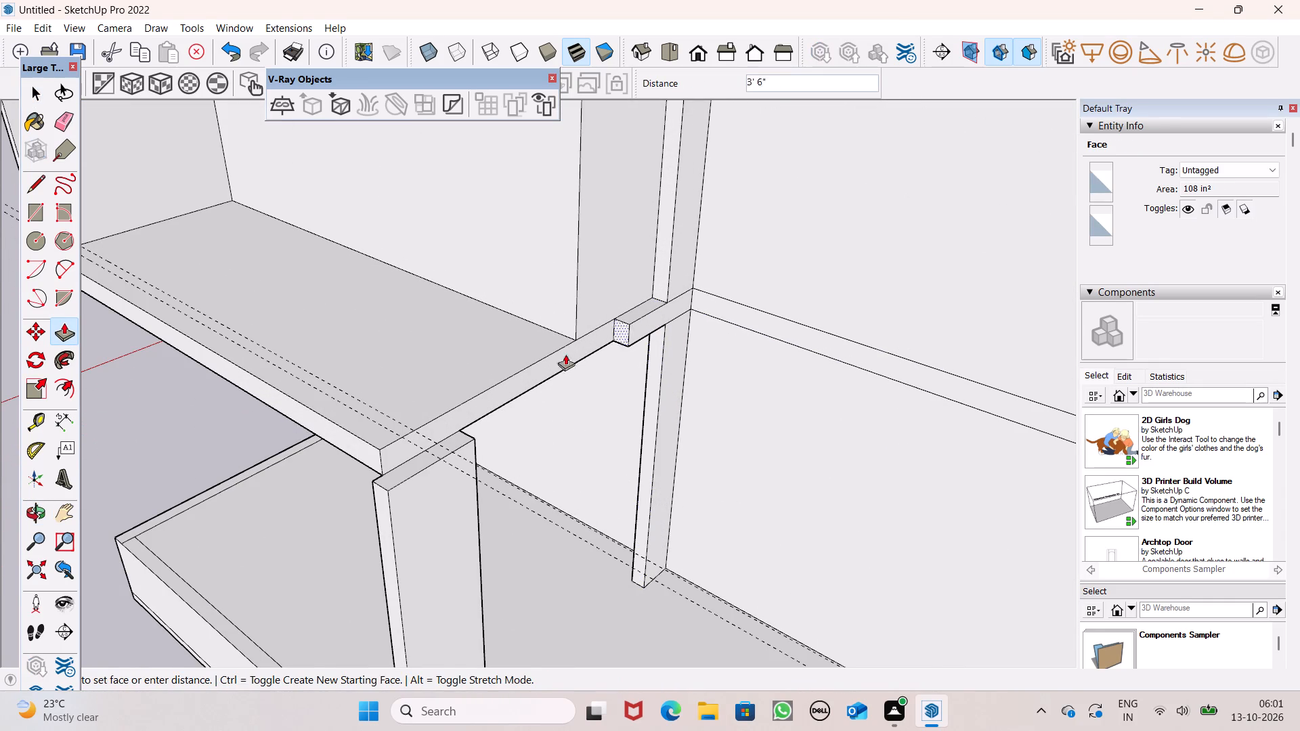
pyautogui.moveTo(565, 354); pyautogui.dragTo(377, 445)
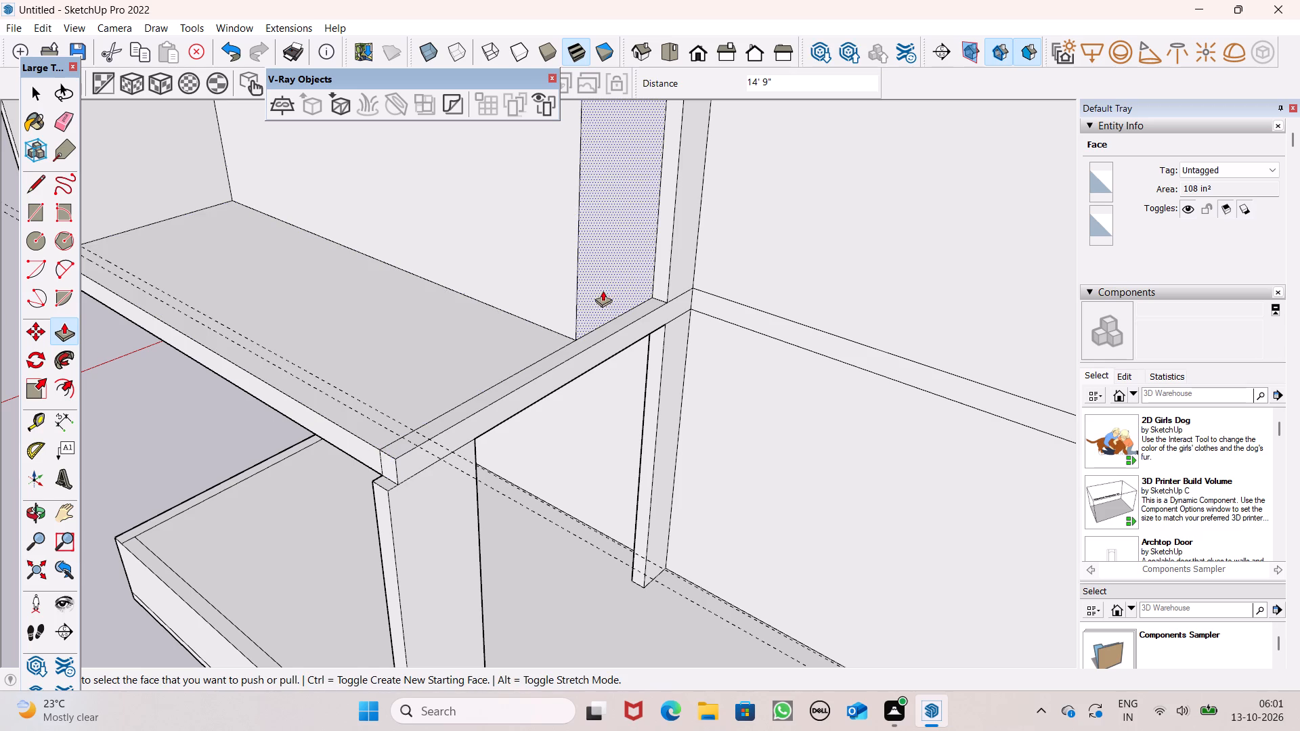
# Push/Pull the narrow wall strip beside the thickened upper side wall about 5' 9/16" outward, flush with that wall's outer face.
pyautogui.moveTo(662, 263); pyautogui.dragTo(550, 249)
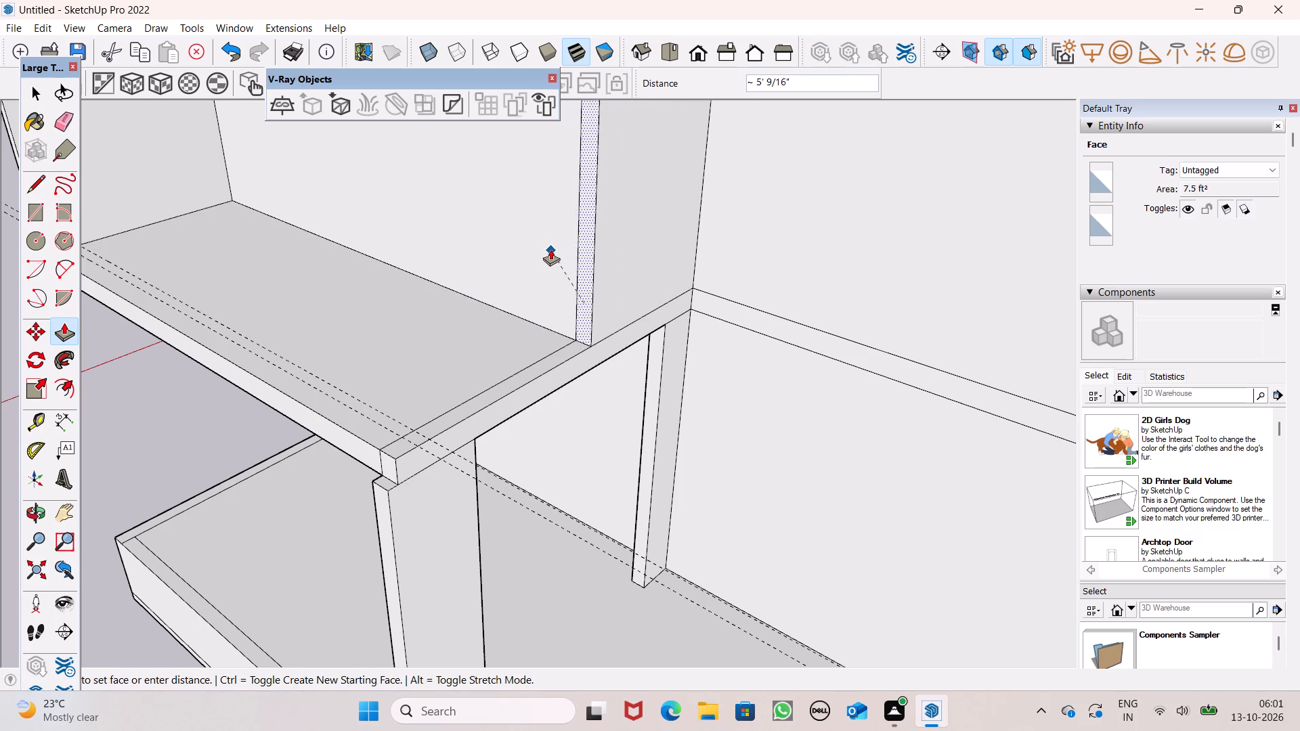
pyautogui.moveTo(550, 249); pyautogui.dragTo(550, 246)
# Draw a 10' vertical line down the upper side wall's inner face, from the thickened section's top corner to the floor line.
pyautogui.scroll(-8, 667, 430)
pyautogui.scroll(-3, 733, 414)
pyautogui.moveTo(752, 401); pyautogui.dragTo(340, 570, button='middle')
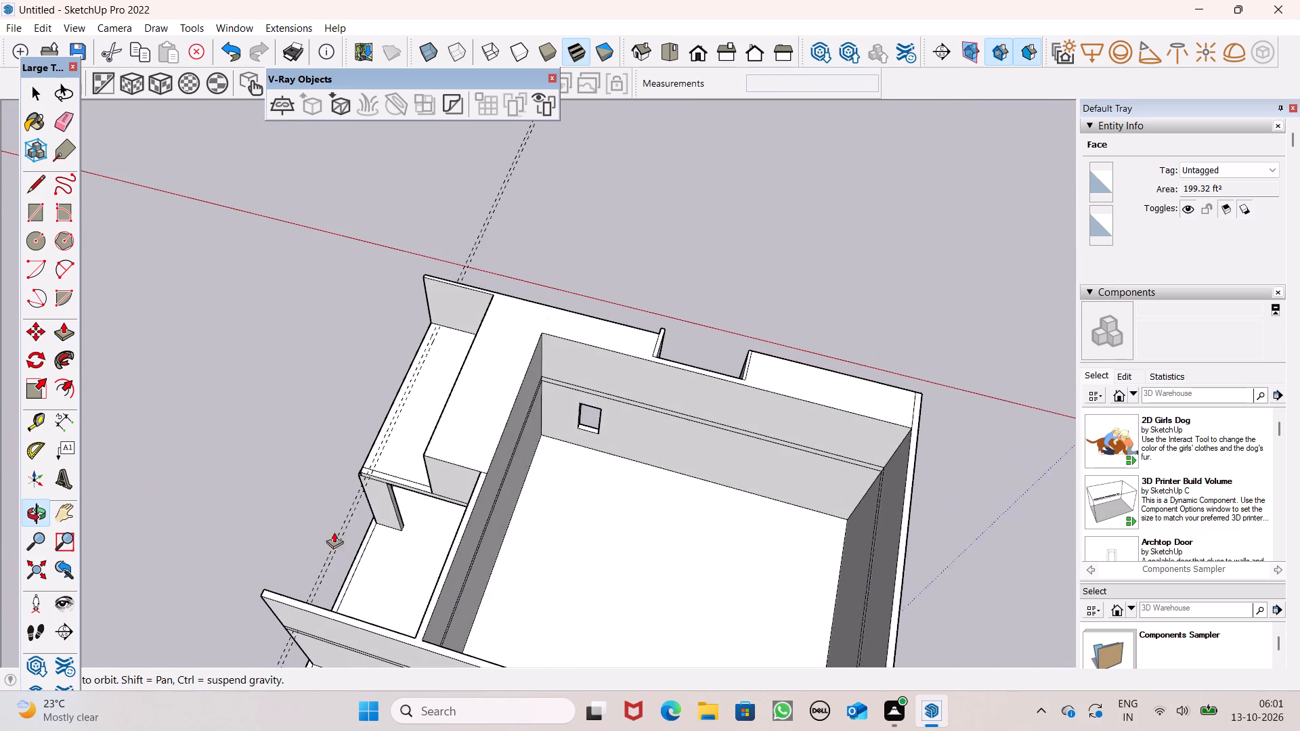
pyautogui.scroll(3, 532, 443)
pyautogui.moveTo(506, 490); pyautogui.dragTo(315, 384, button='middle')
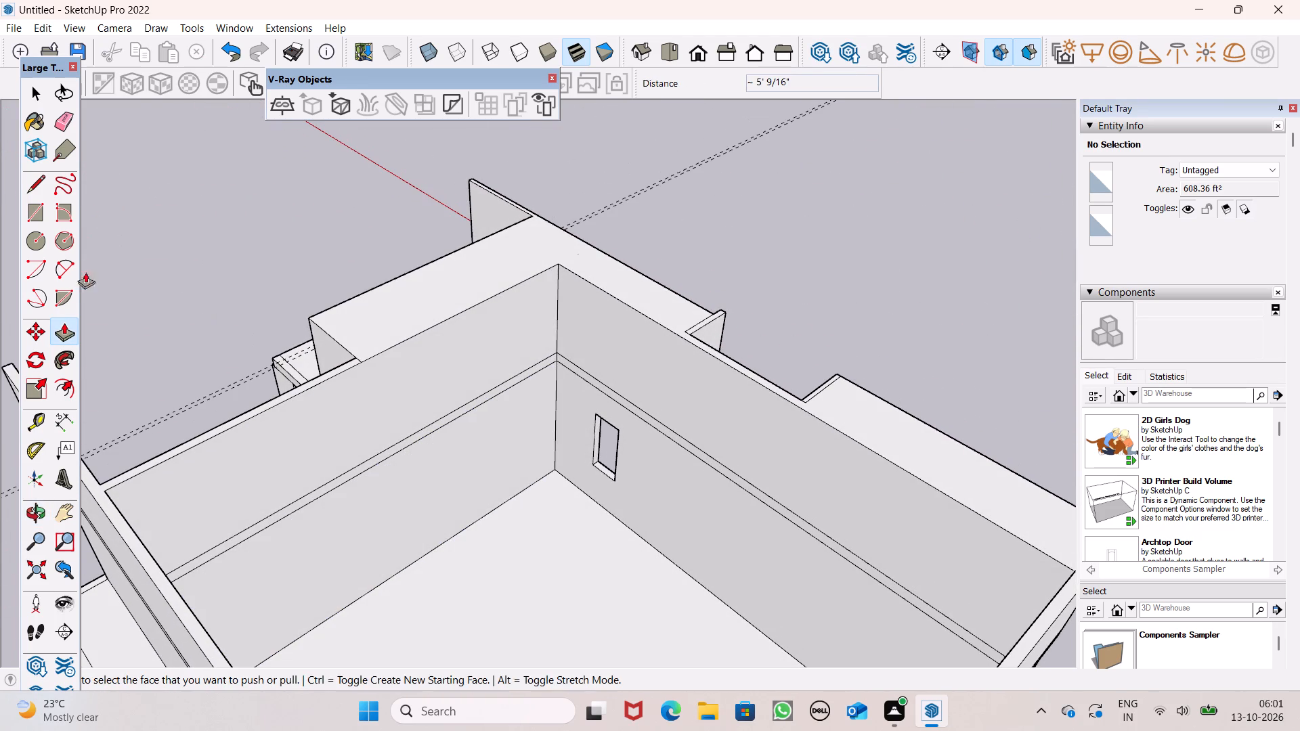
pyautogui.click(43, 188)
pyautogui.scroll(5, 375, 323)
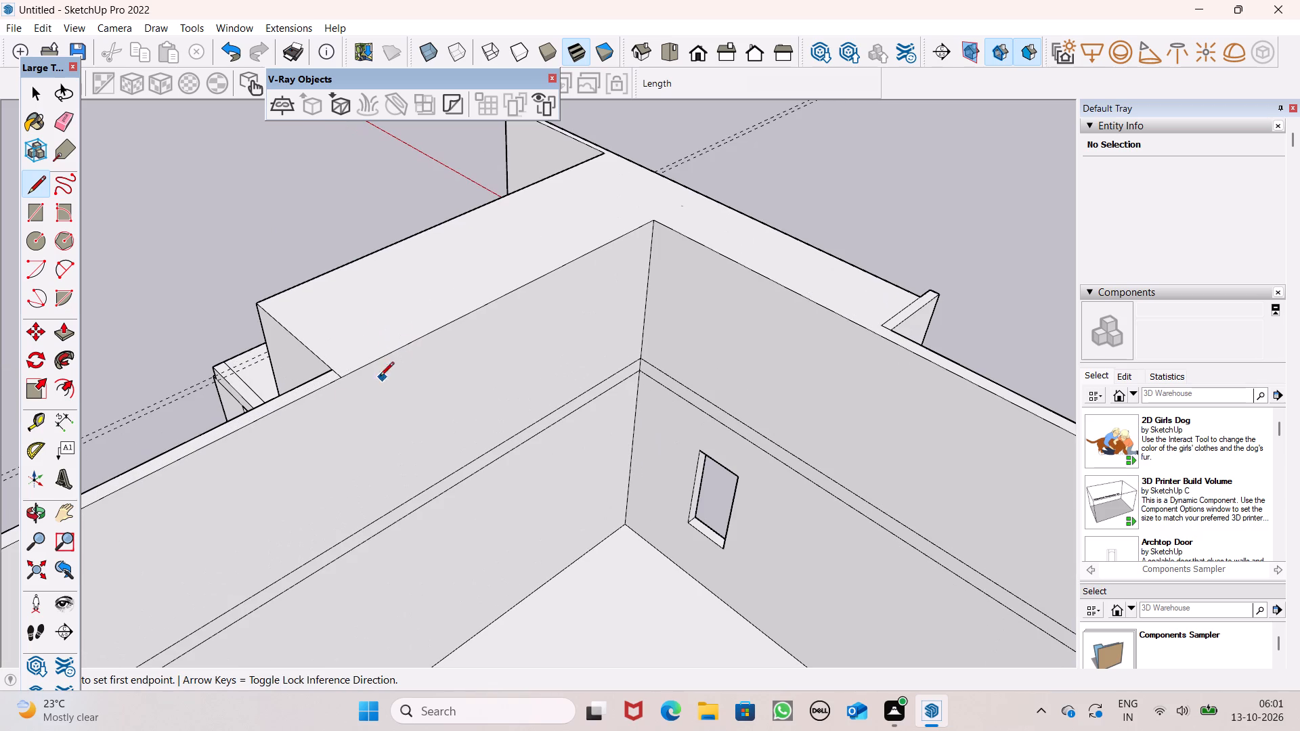
pyautogui.click(343, 382)
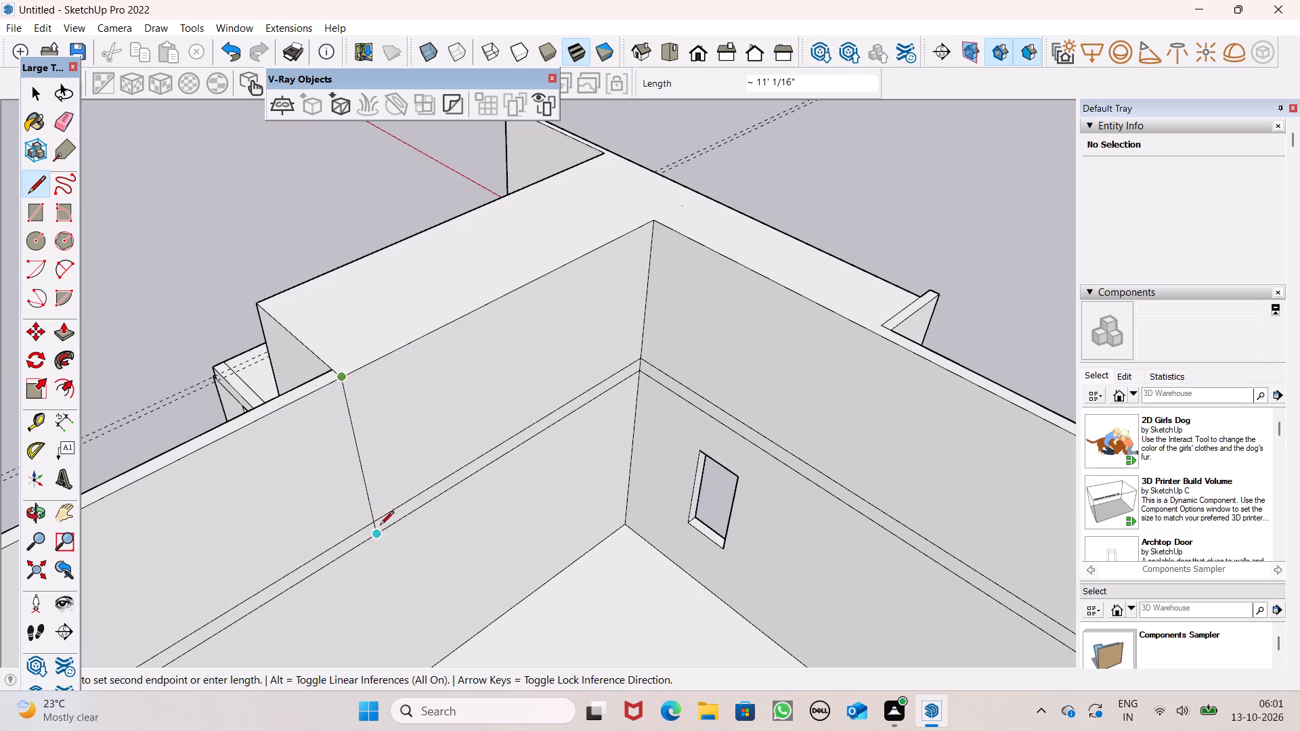
pyautogui.click(368, 519)
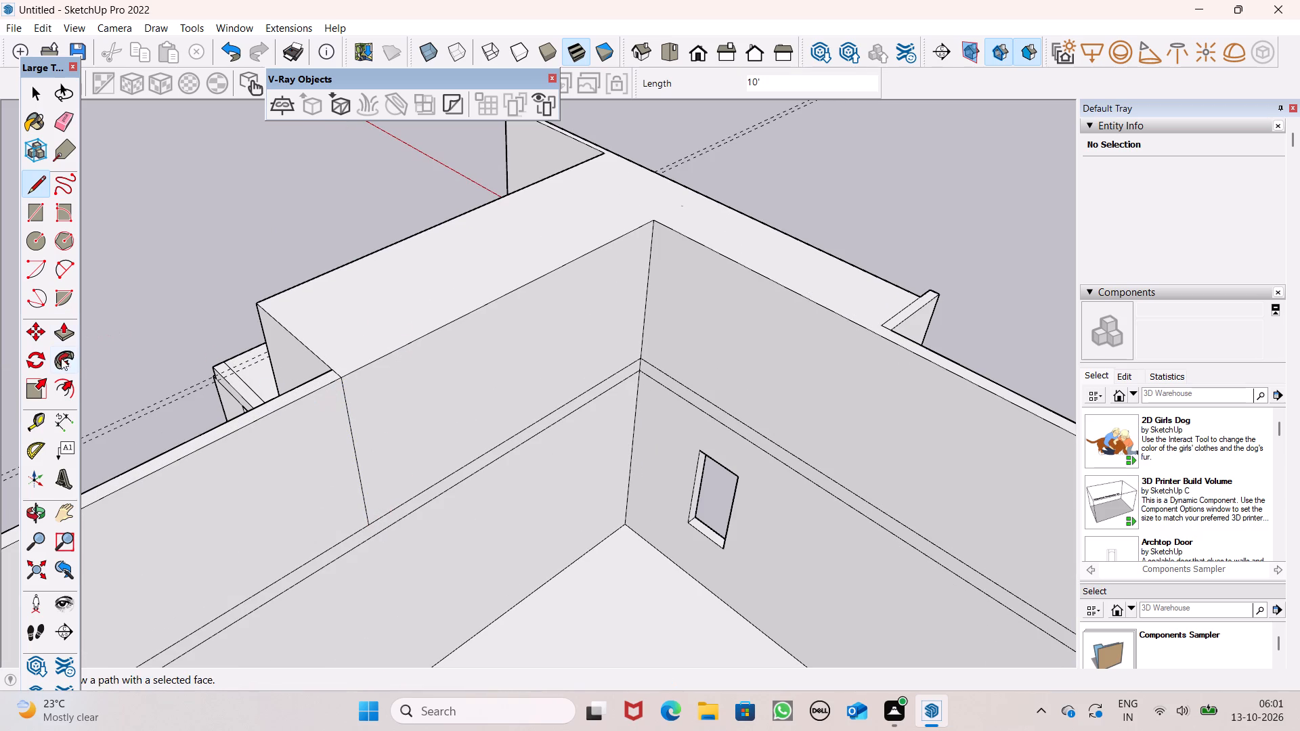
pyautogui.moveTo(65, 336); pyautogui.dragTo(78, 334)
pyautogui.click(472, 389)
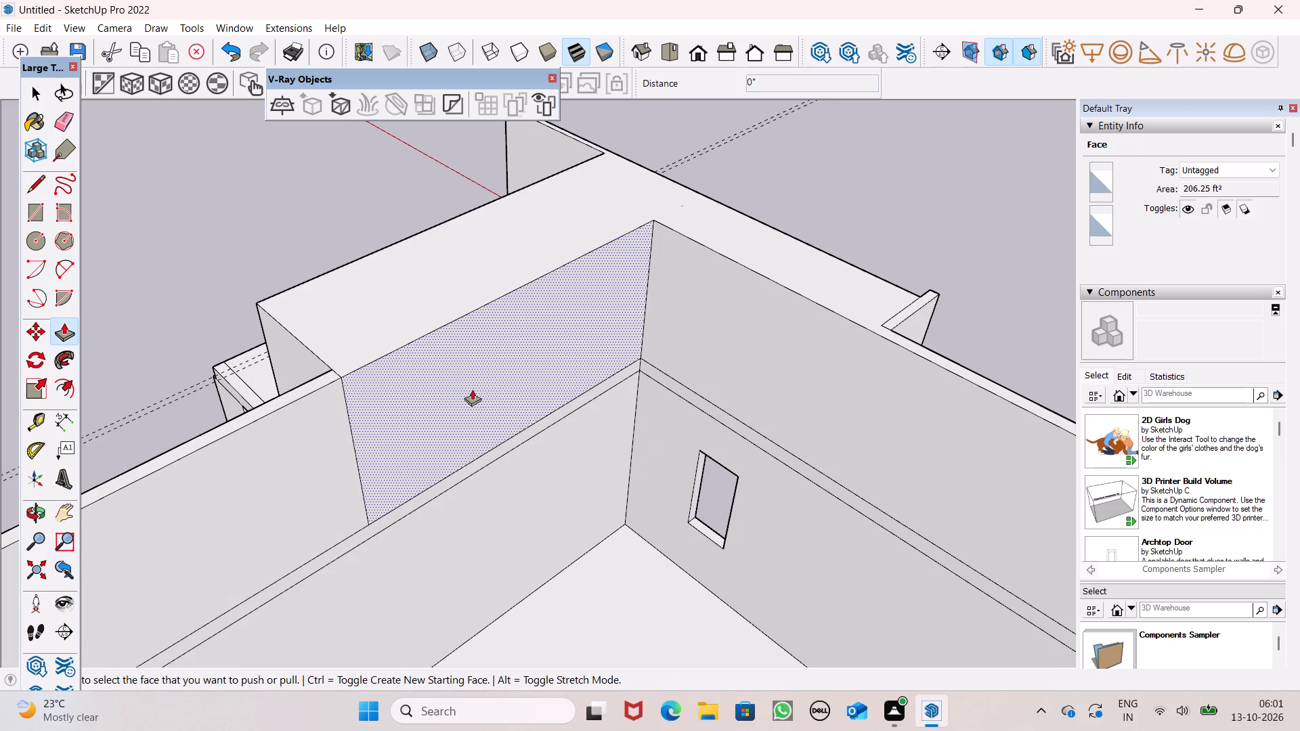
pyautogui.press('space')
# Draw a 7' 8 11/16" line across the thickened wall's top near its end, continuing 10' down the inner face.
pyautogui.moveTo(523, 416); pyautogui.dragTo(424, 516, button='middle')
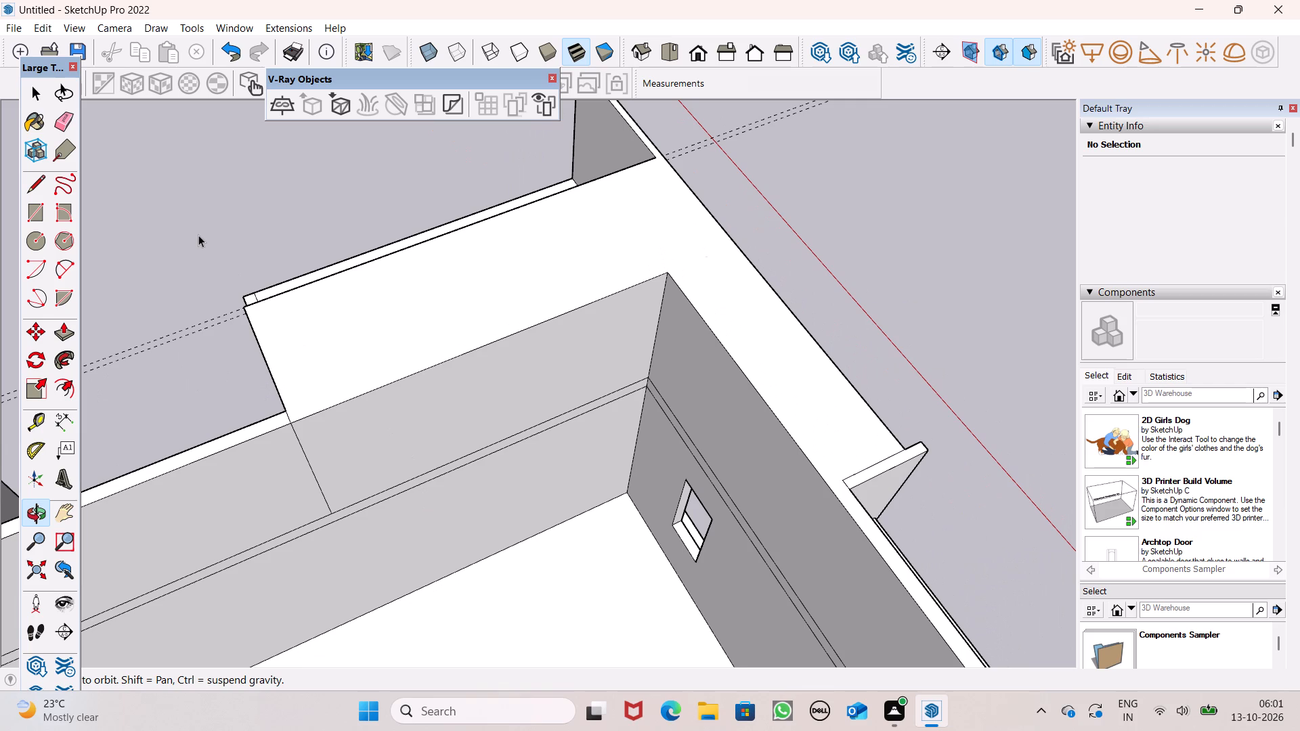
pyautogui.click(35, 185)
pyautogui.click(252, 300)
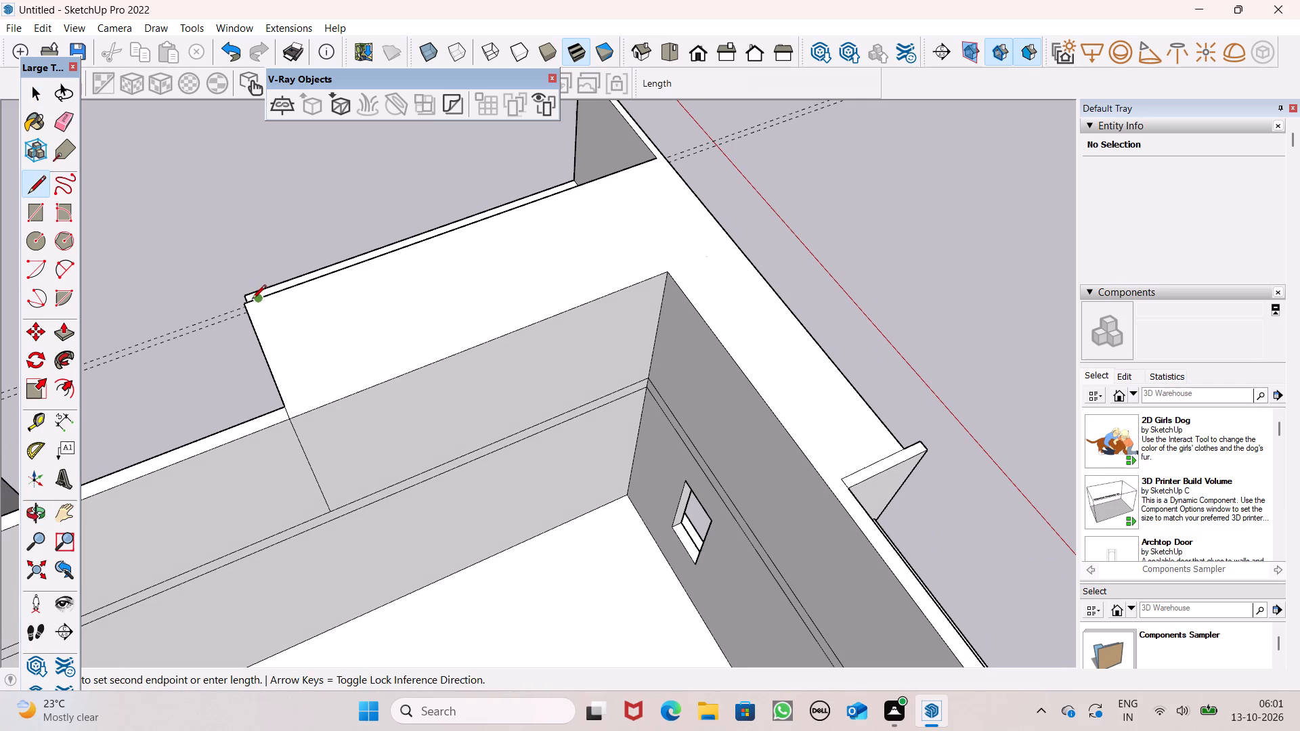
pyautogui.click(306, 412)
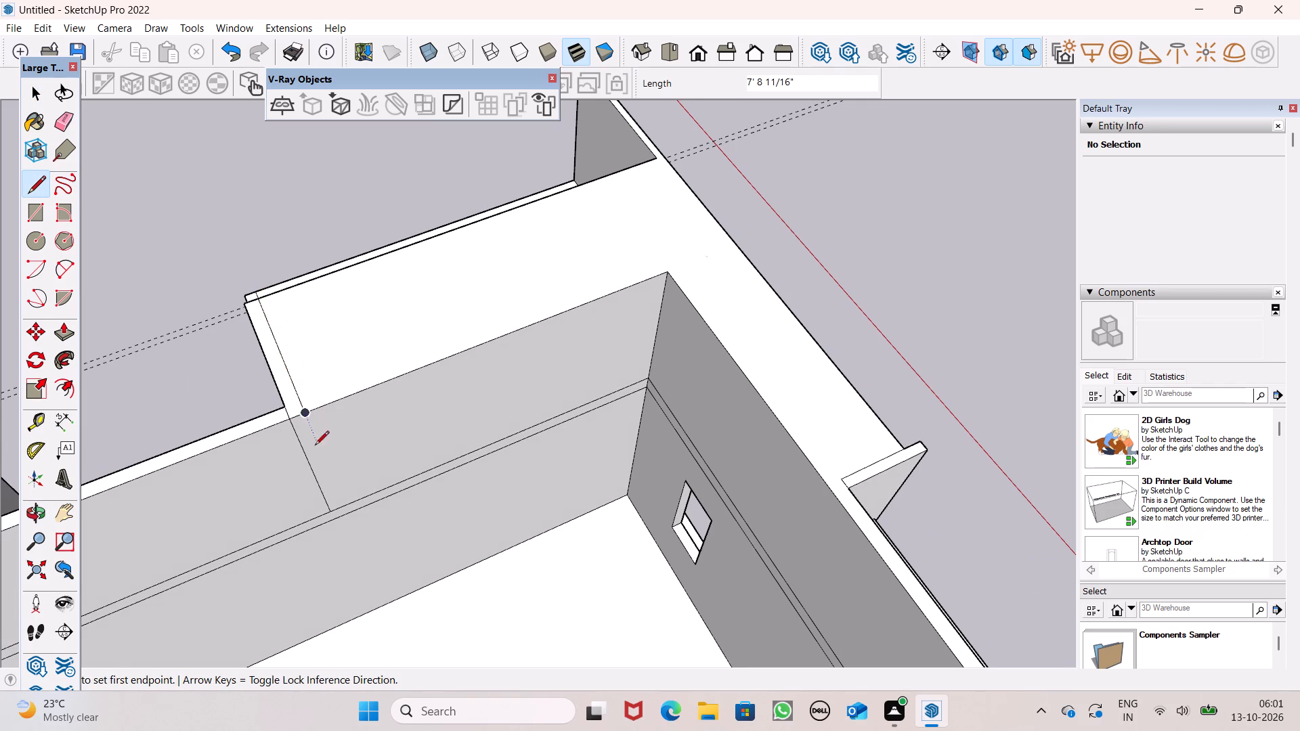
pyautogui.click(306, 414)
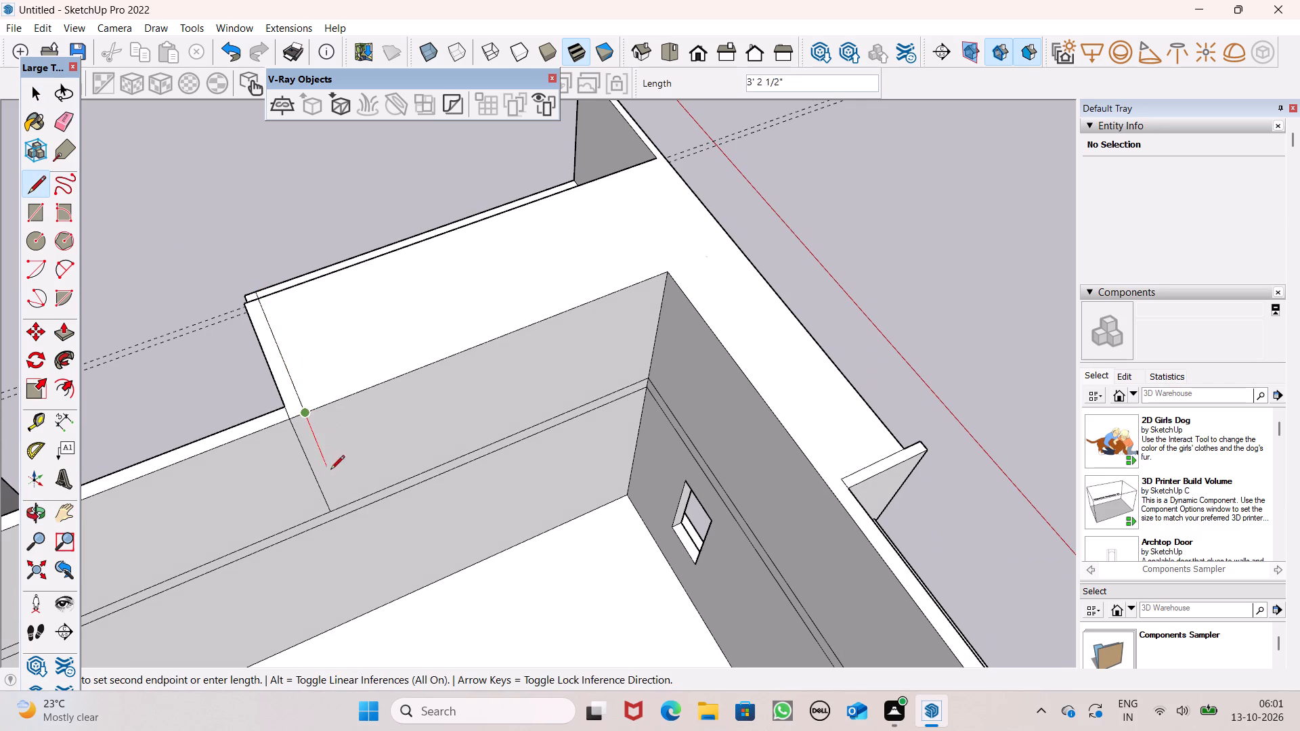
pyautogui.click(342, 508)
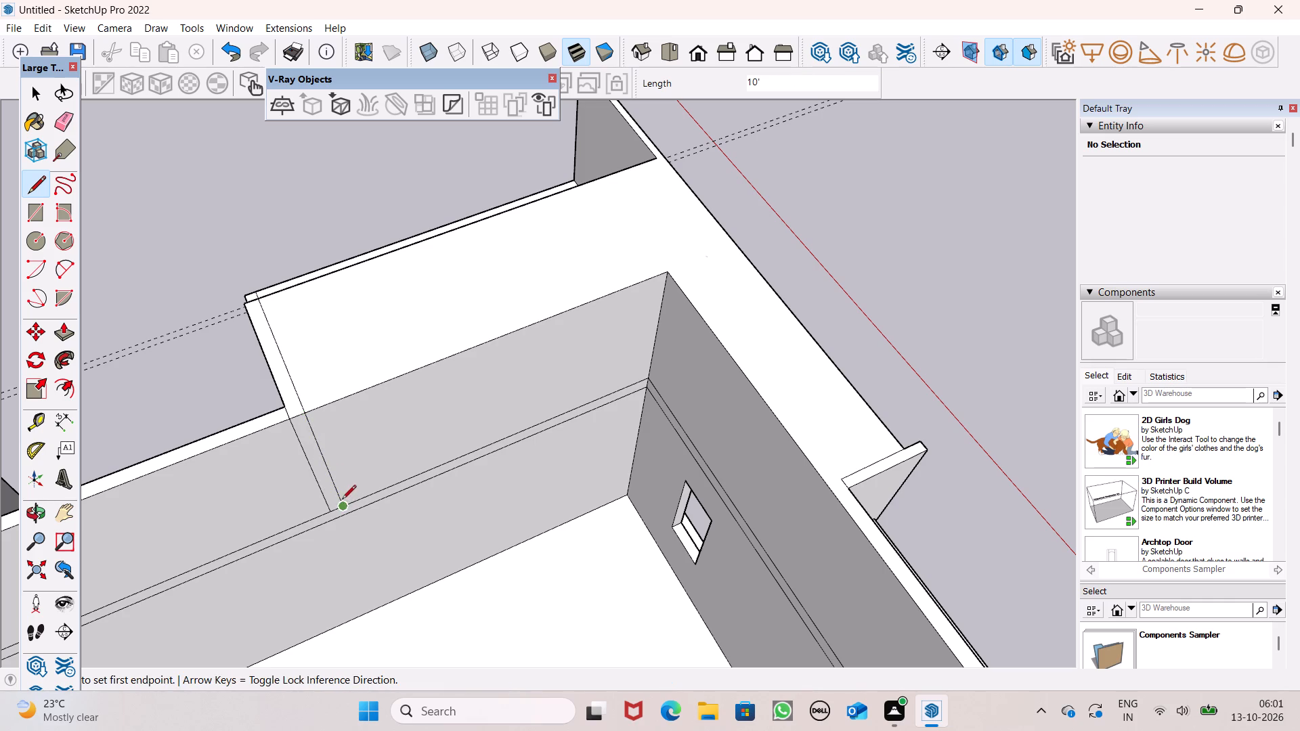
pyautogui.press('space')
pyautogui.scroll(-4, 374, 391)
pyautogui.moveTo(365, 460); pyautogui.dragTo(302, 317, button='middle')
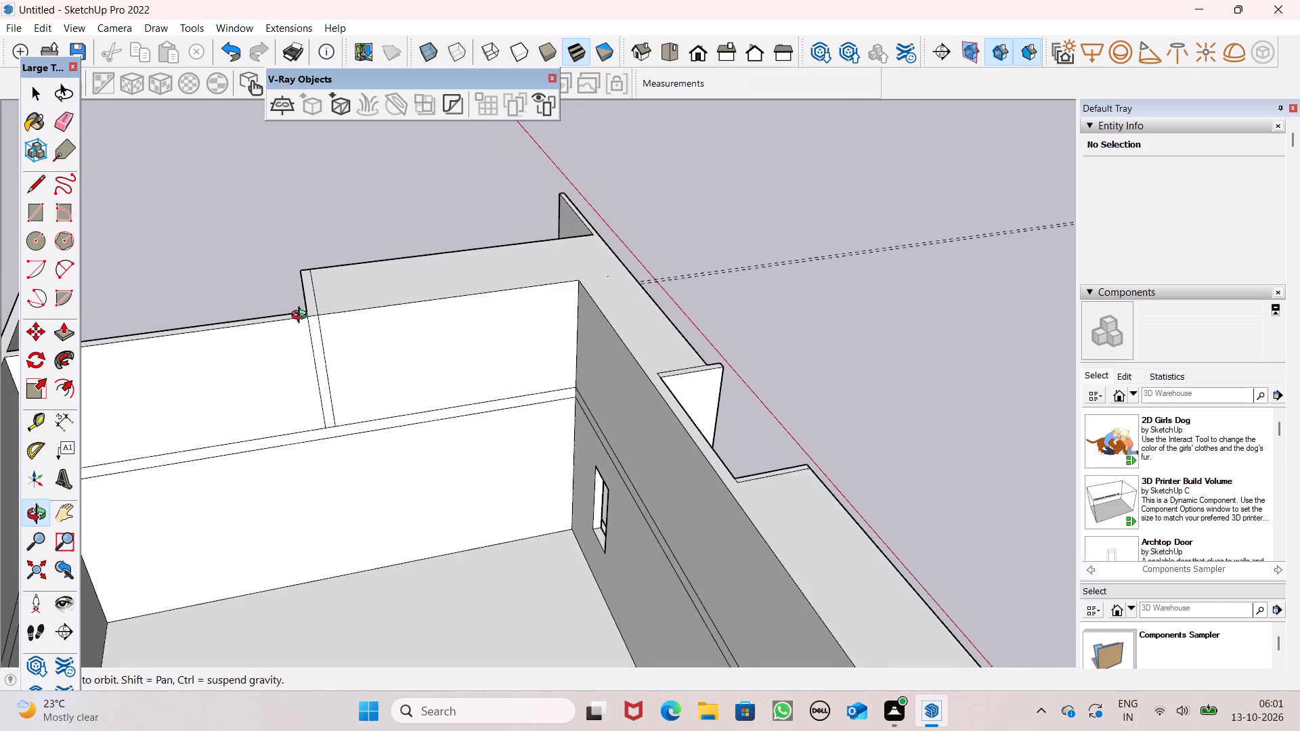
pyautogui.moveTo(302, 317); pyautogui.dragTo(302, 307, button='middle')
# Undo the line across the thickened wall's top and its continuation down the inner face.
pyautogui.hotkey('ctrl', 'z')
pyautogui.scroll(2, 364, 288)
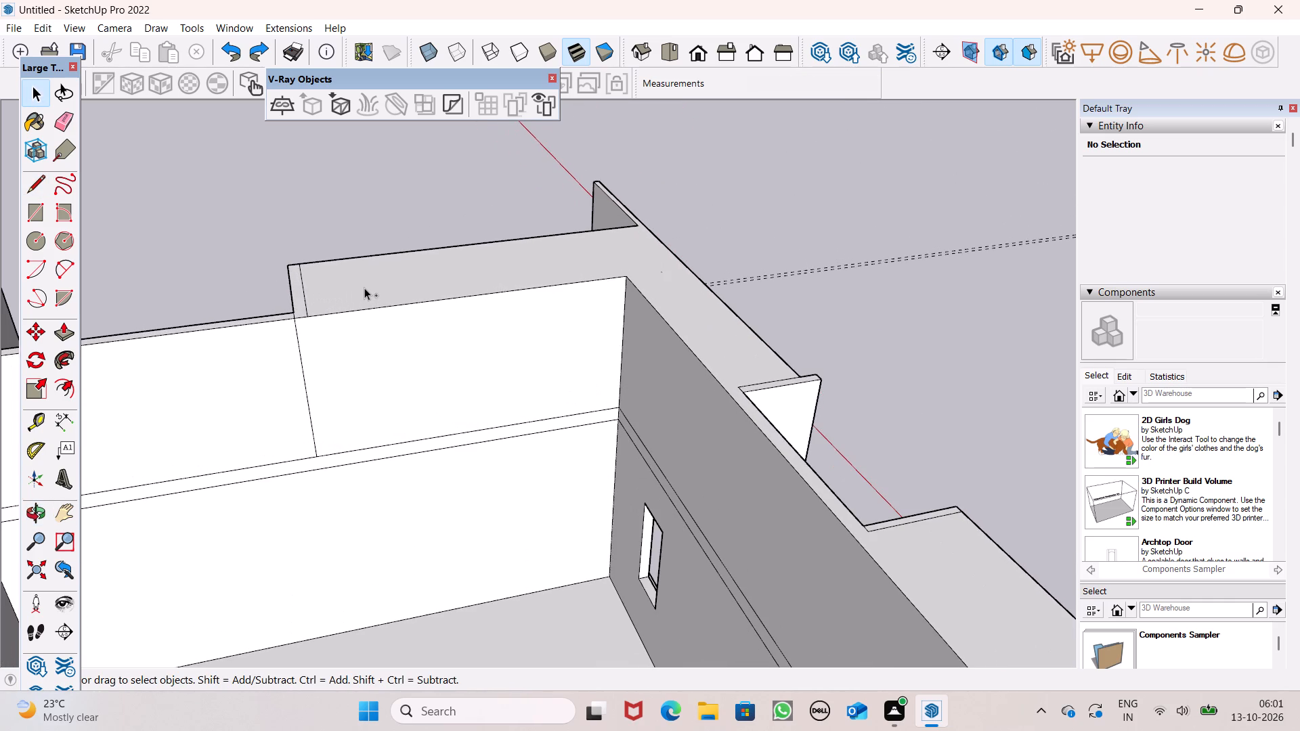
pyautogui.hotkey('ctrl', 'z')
# Draw a line across the thickened wall's top close to its end edge, from the outer edge to the inner edge.
pyautogui.moveTo(356, 320); pyautogui.dragTo(353, 425, button='middle')
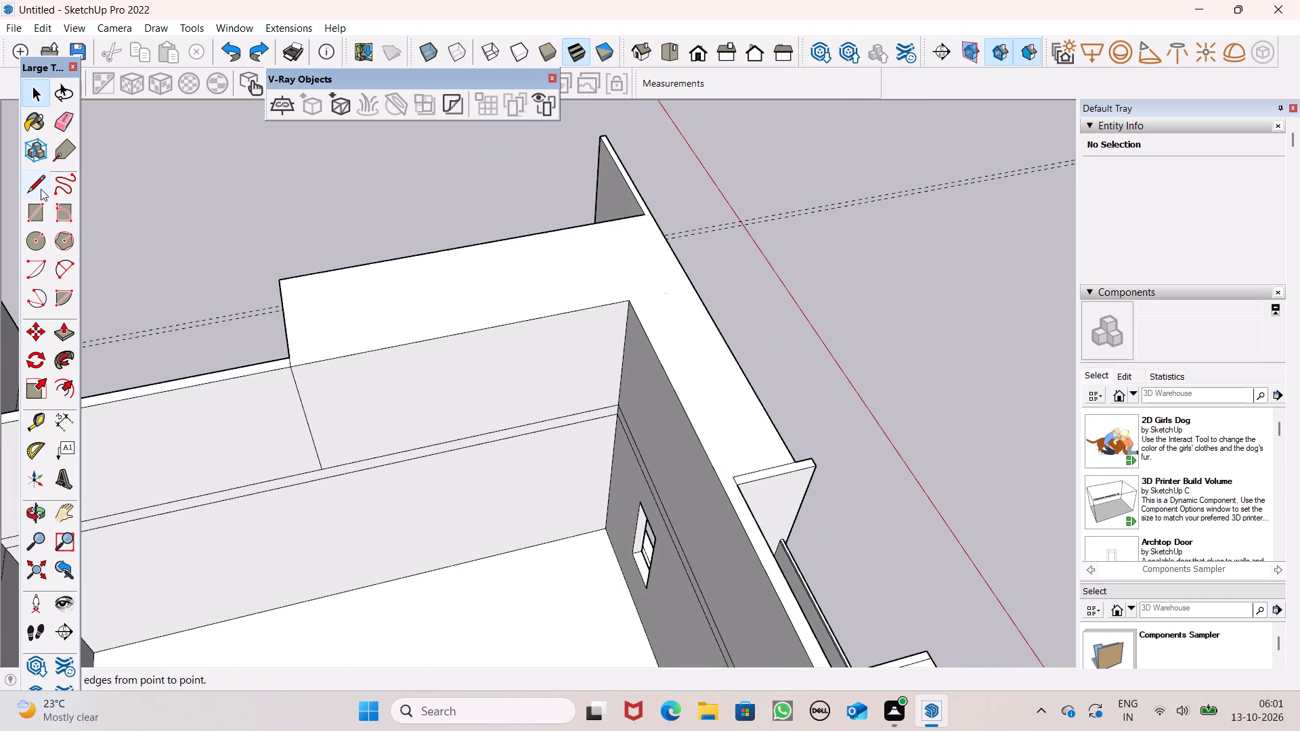
pyautogui.click(41, 189)
pyautogui.scroll(5, 280, 351)
pyautogui.scroll(8, 295, 276)
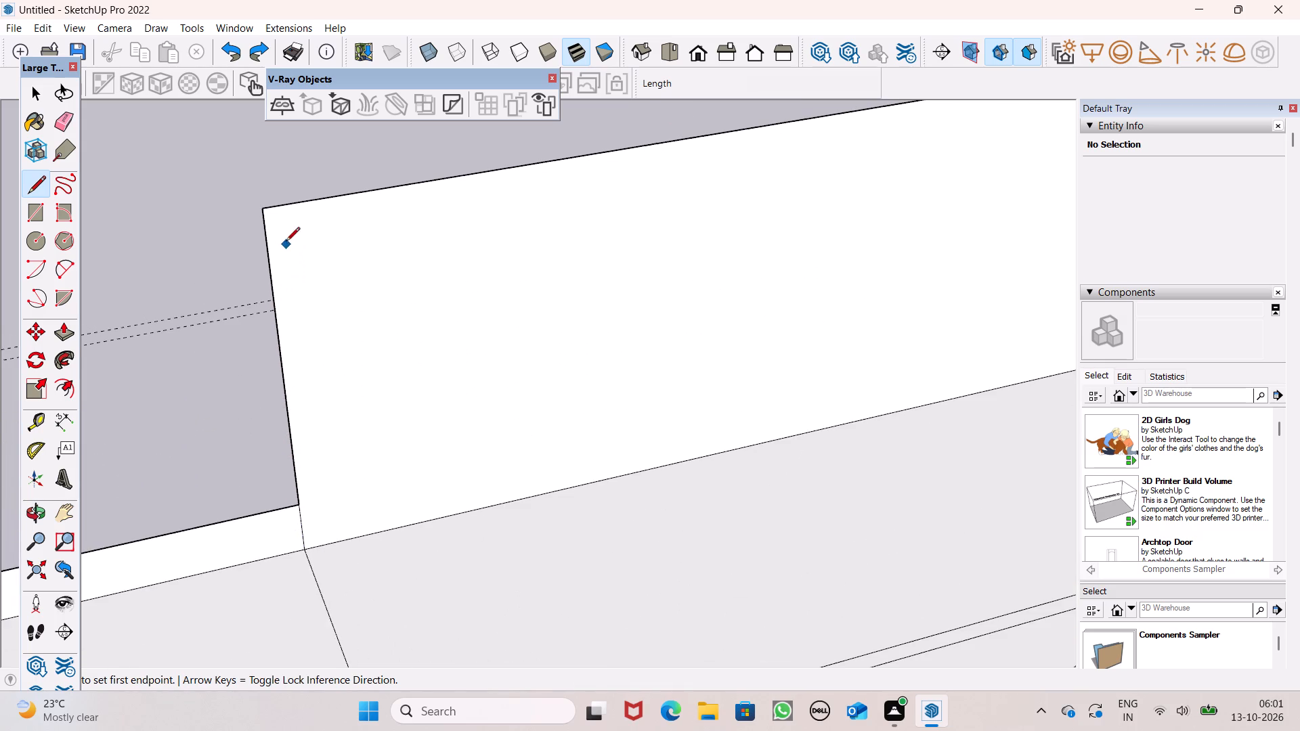
pyautogui.click(284, 205)
pyautogui.press('space')
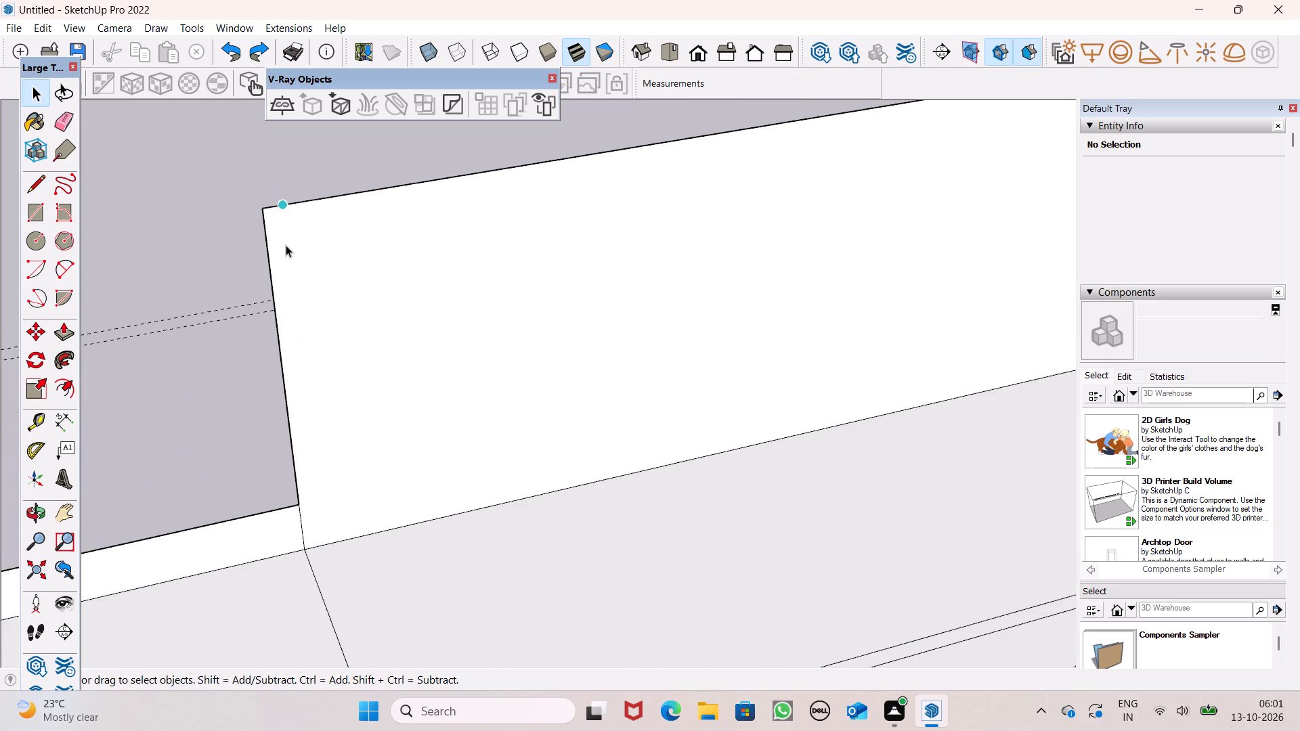
pyautogui.moveTo(39, 177); pyautogui.dragTo(43, 183)
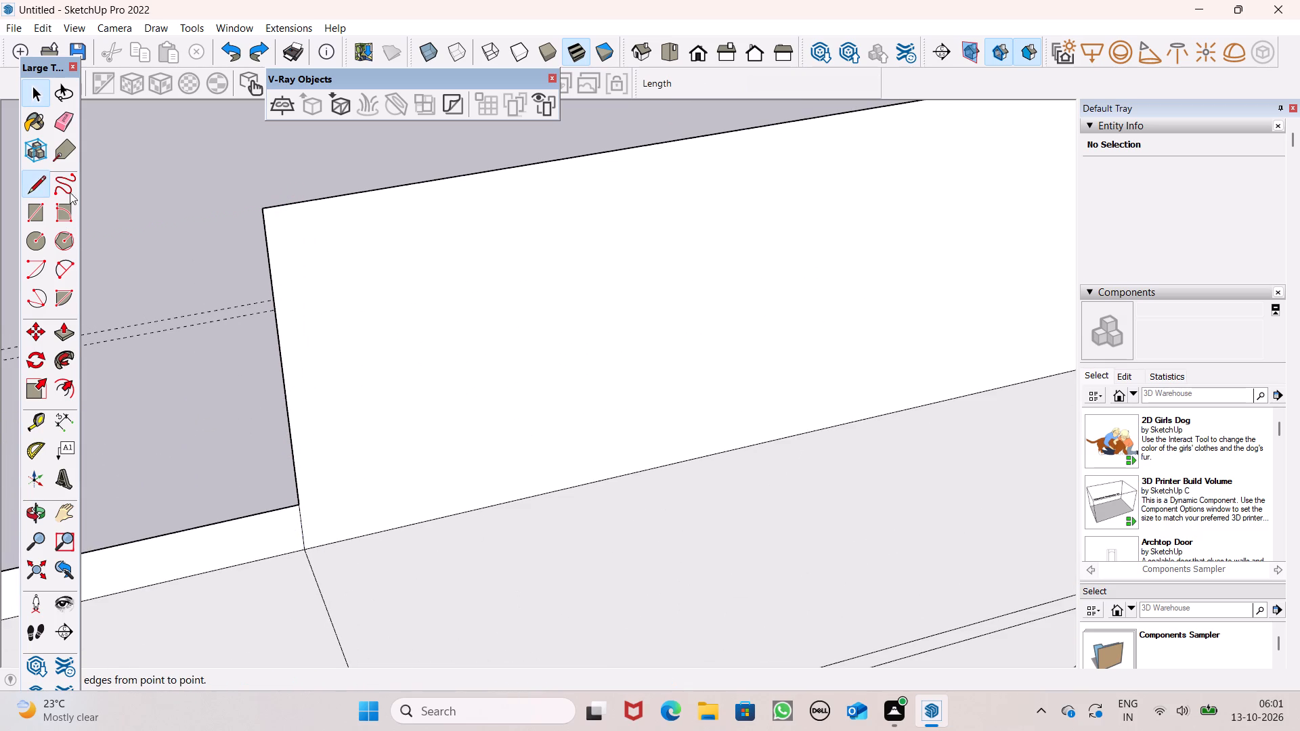
pyautogui.scroll(10, 302, 218)
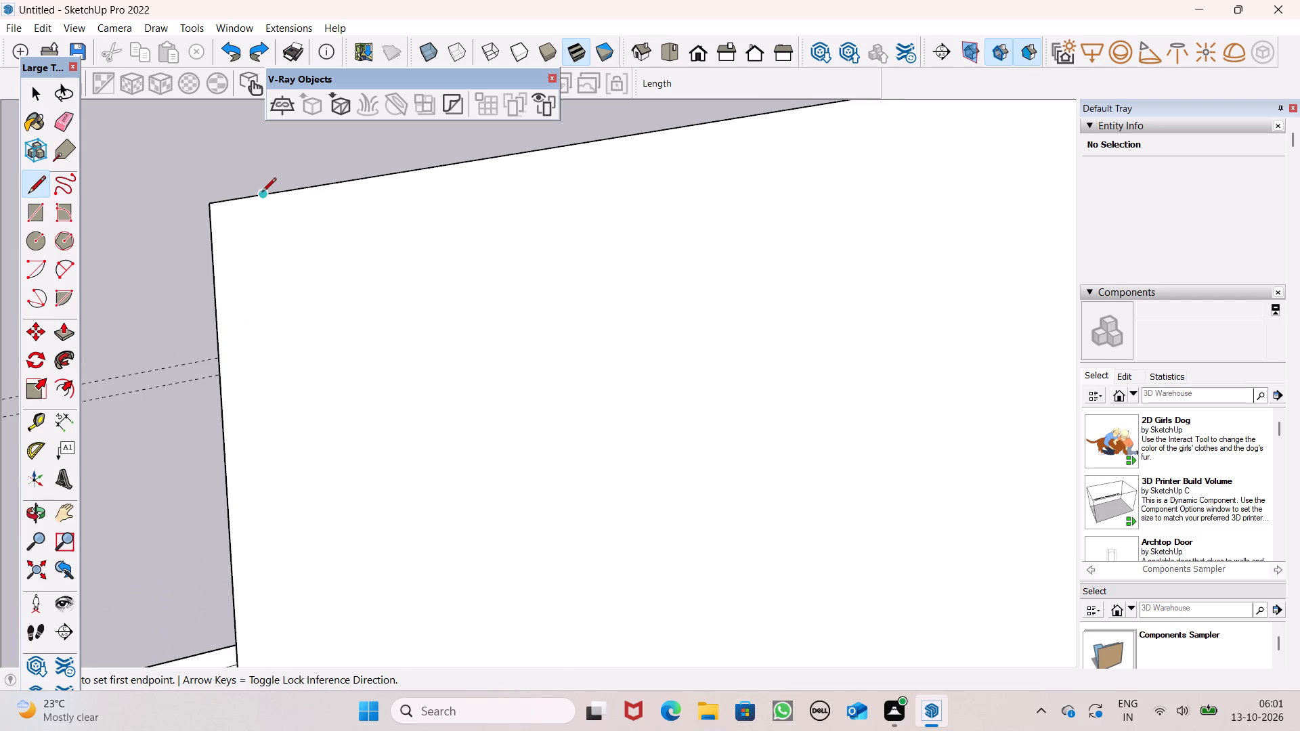
pyautogui.click(274, 192)
pyautogui.scroll(-14, 283, 234)
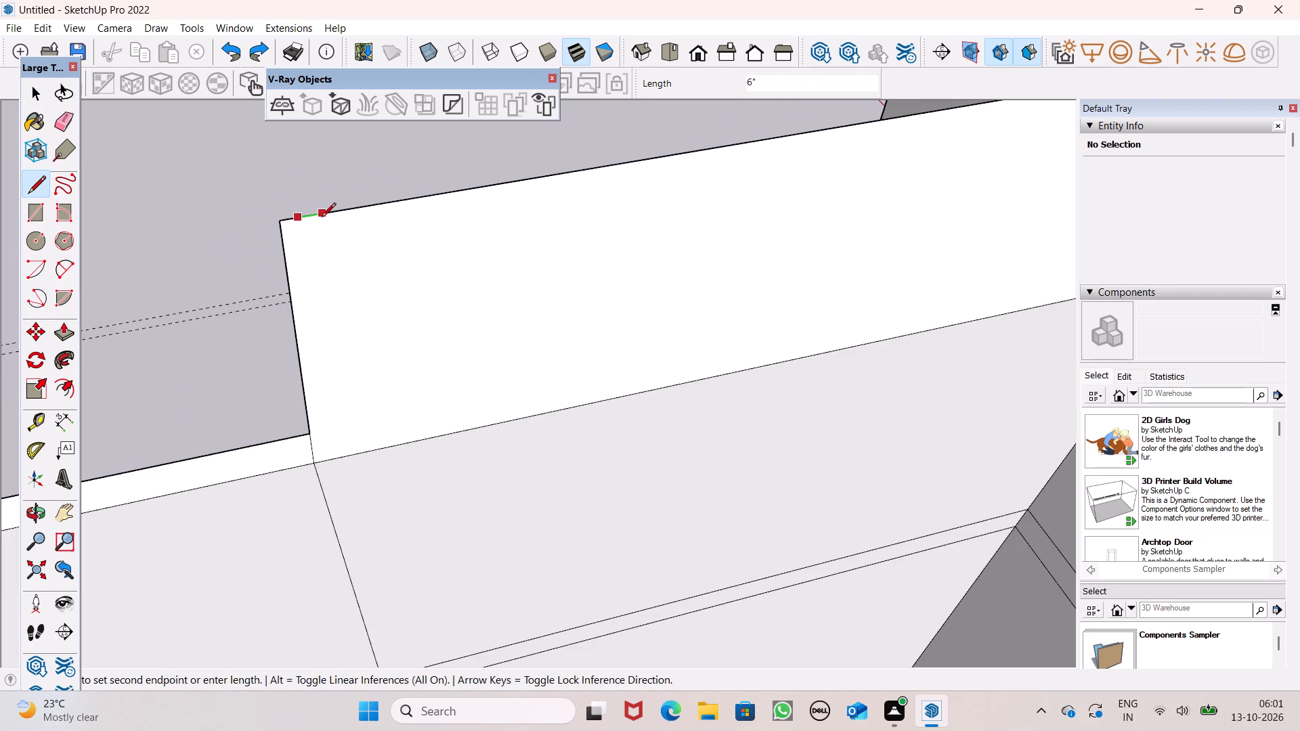
pyautogui.click(341, 453)
# Draw a 10' vertical line from the top line's inner endpoint down the inner wall face to the floor line.
pyautogui.scroll(-8, 420, 231)
pyautogui.click(383, 332)
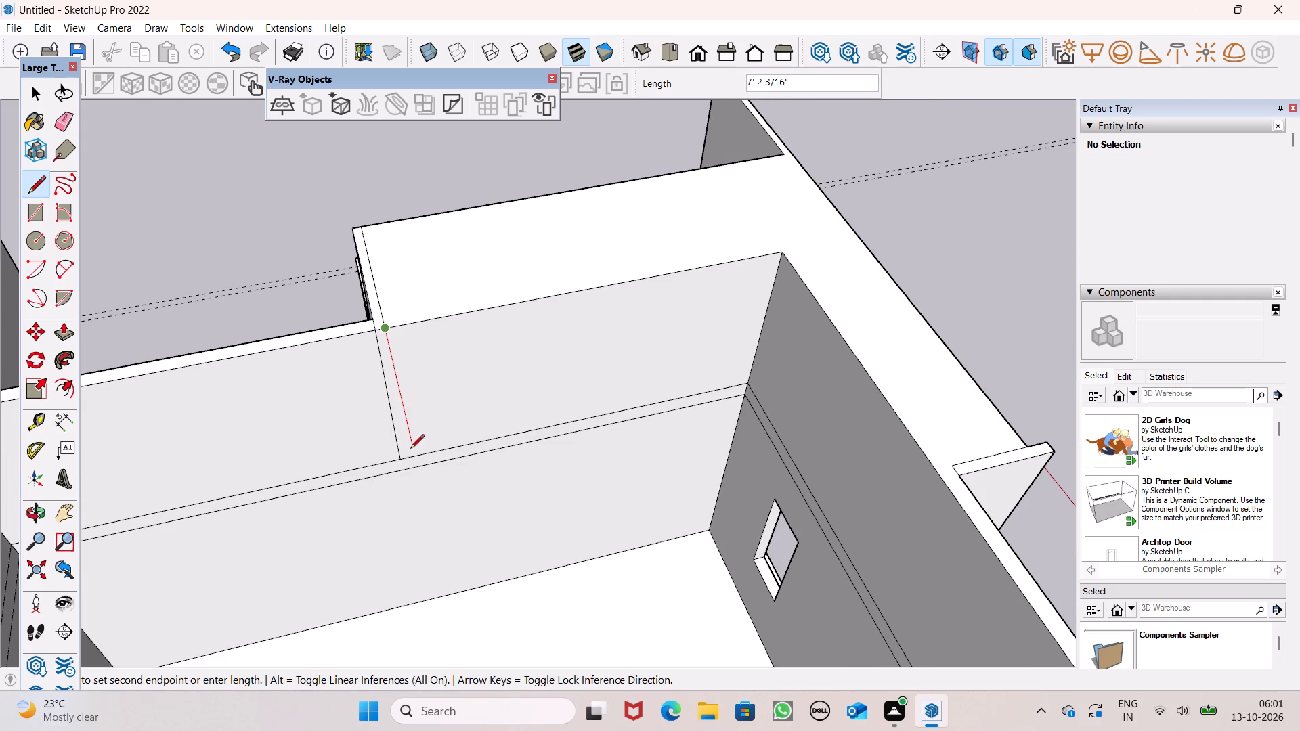
pyautogui.scroll(6, 407, 466)
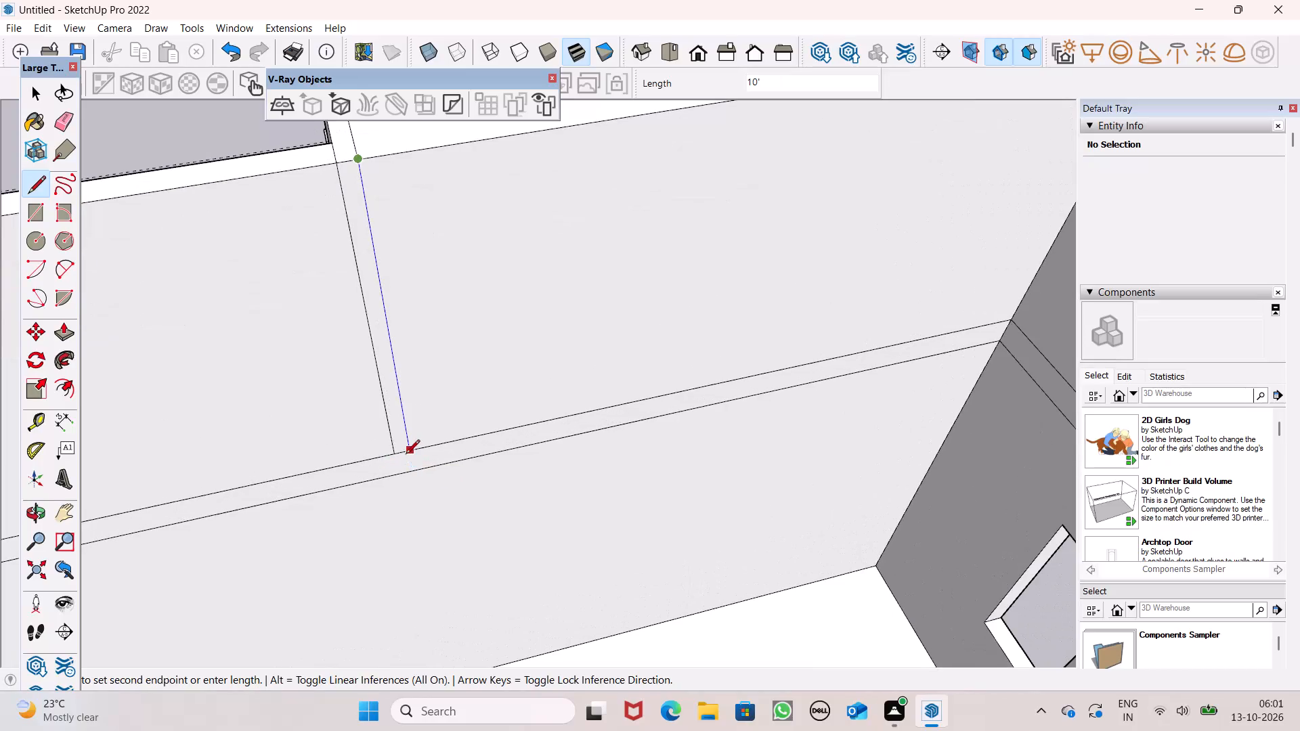
pyautogui.click(404, 453)
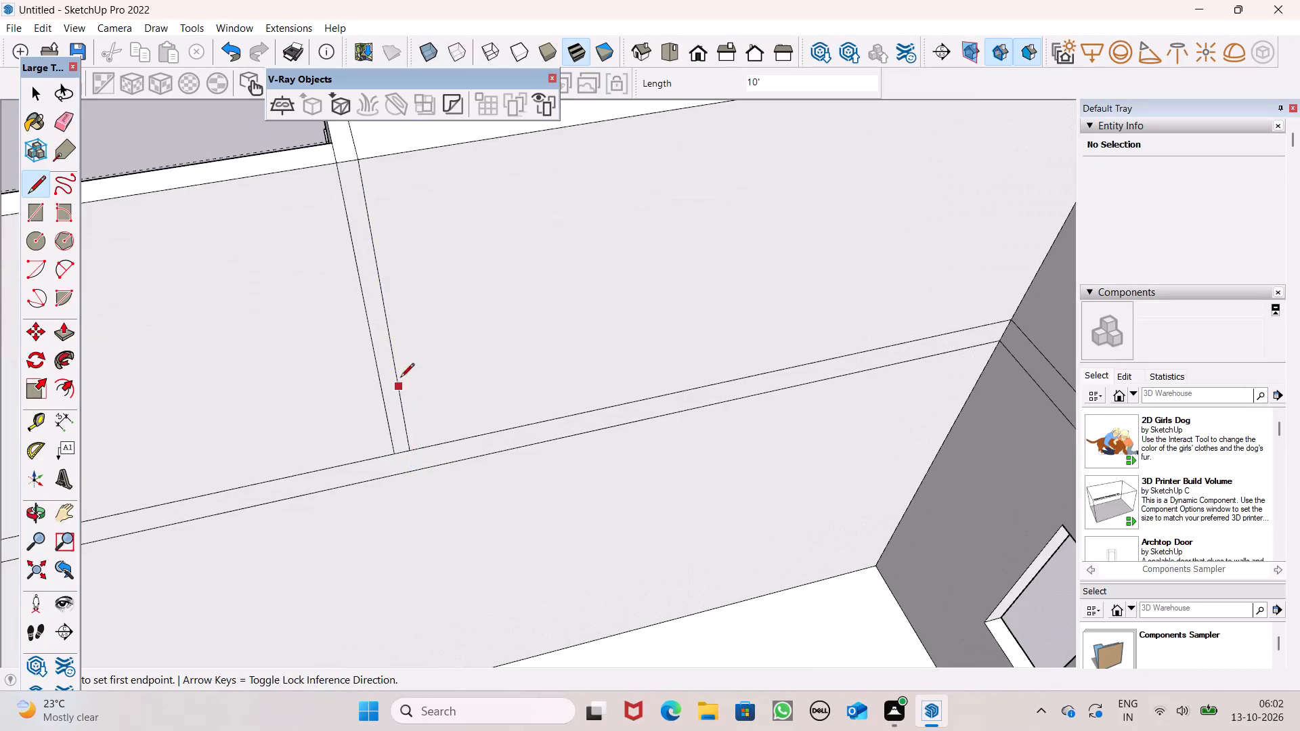
pyautogui.press('space')
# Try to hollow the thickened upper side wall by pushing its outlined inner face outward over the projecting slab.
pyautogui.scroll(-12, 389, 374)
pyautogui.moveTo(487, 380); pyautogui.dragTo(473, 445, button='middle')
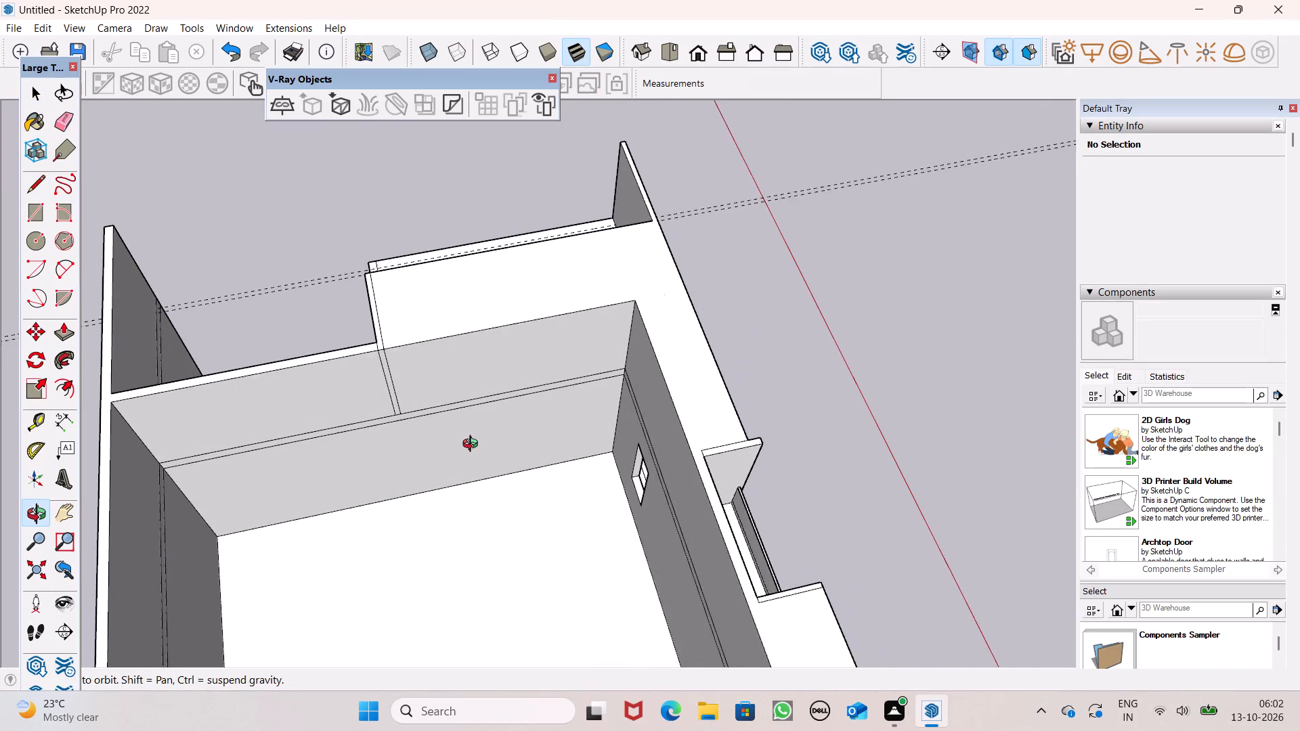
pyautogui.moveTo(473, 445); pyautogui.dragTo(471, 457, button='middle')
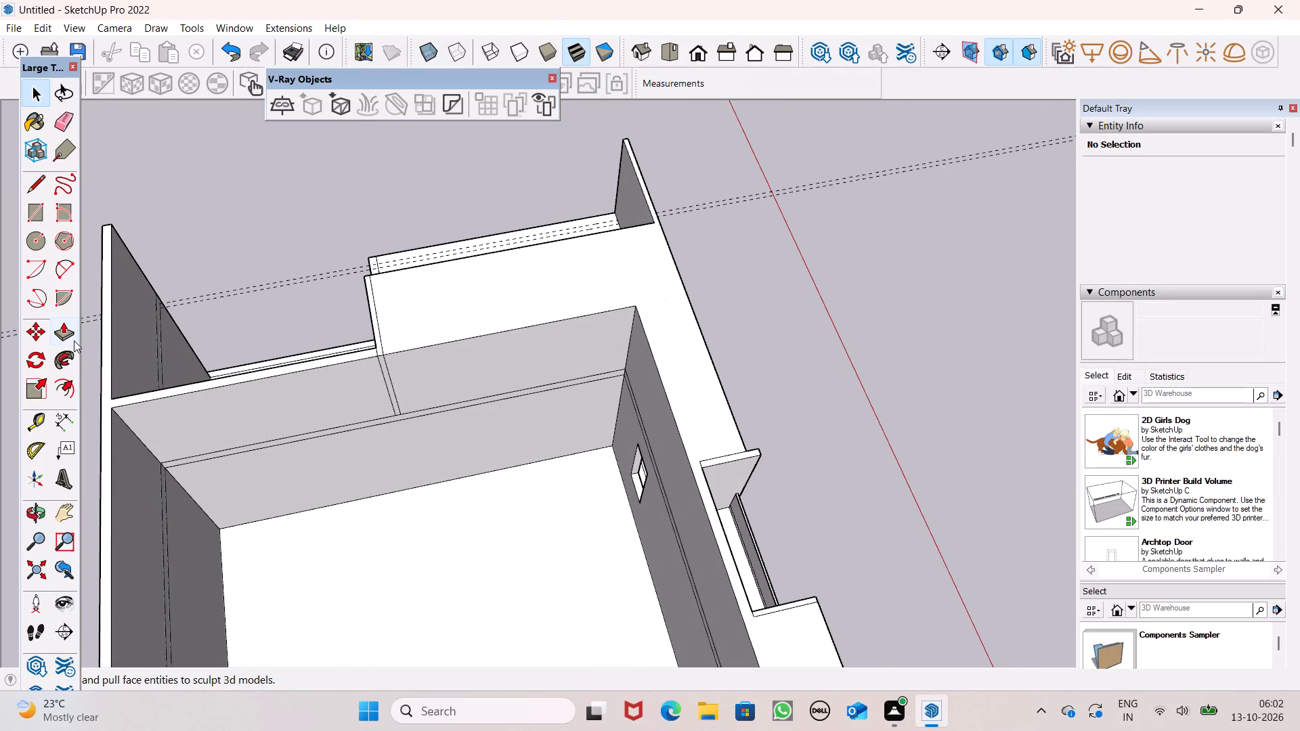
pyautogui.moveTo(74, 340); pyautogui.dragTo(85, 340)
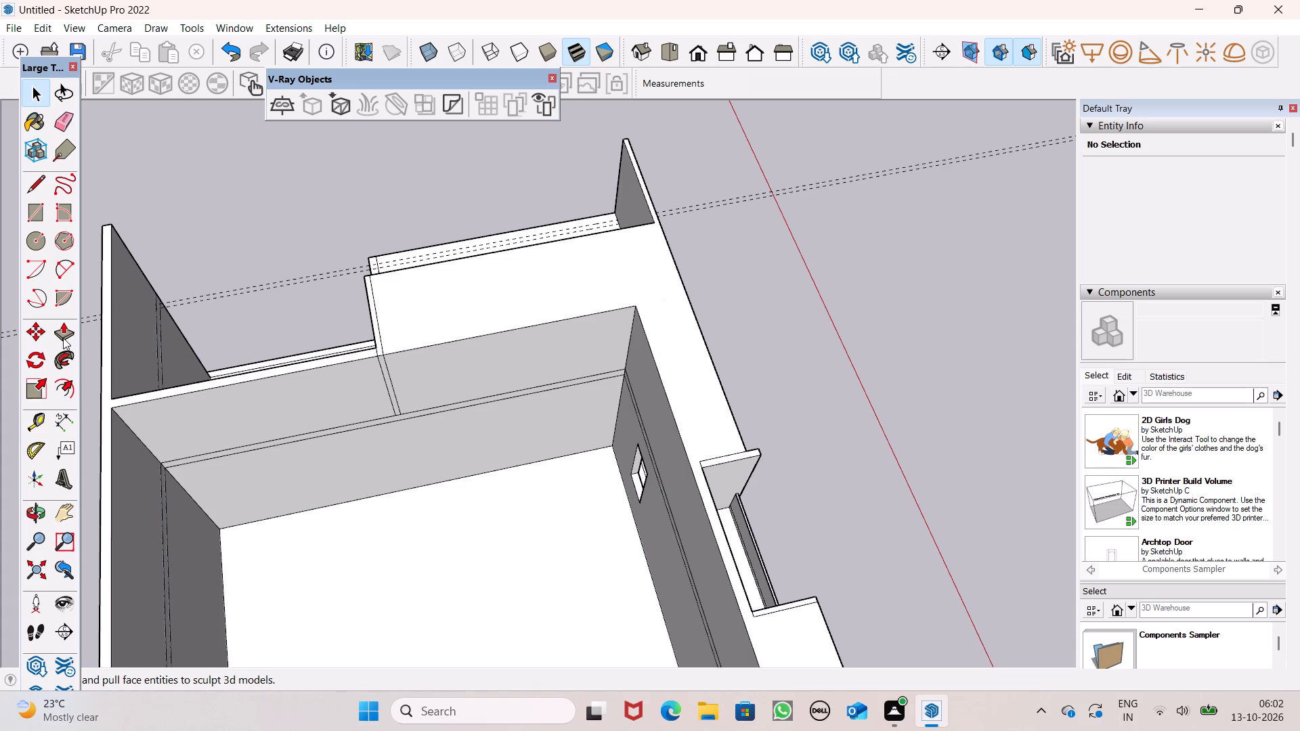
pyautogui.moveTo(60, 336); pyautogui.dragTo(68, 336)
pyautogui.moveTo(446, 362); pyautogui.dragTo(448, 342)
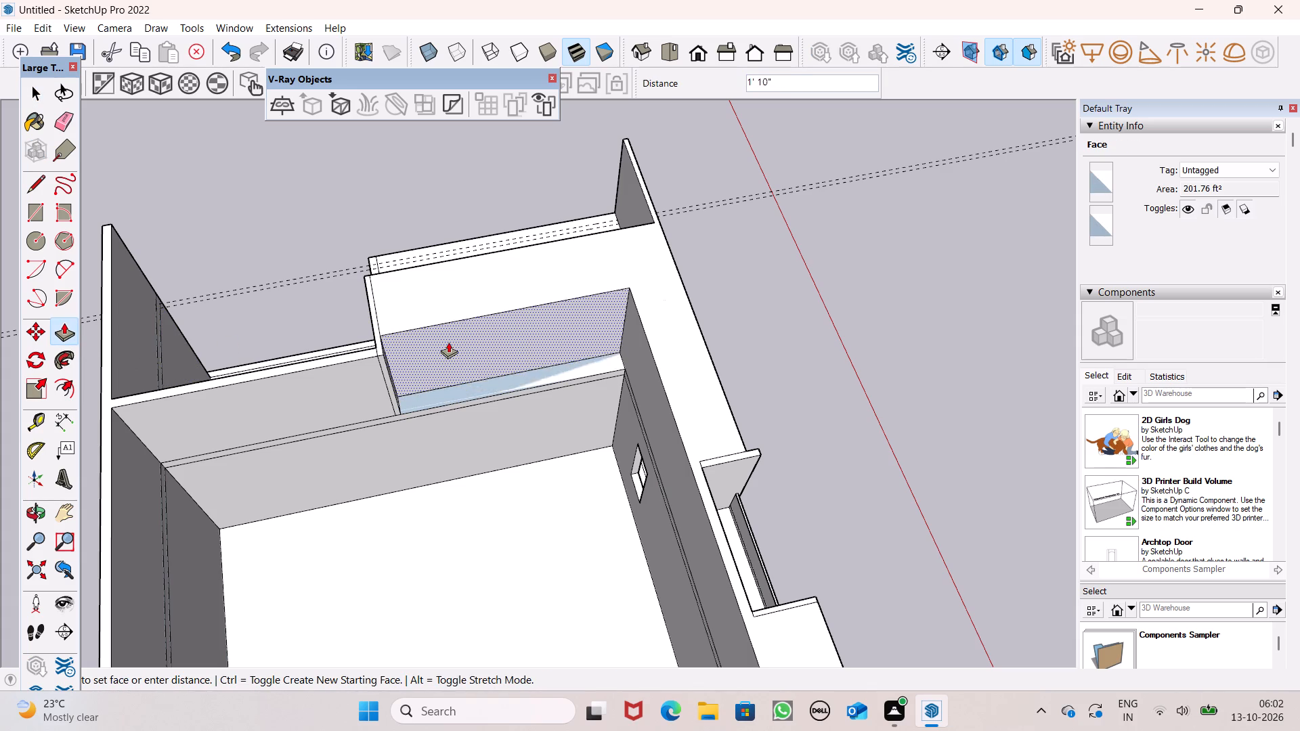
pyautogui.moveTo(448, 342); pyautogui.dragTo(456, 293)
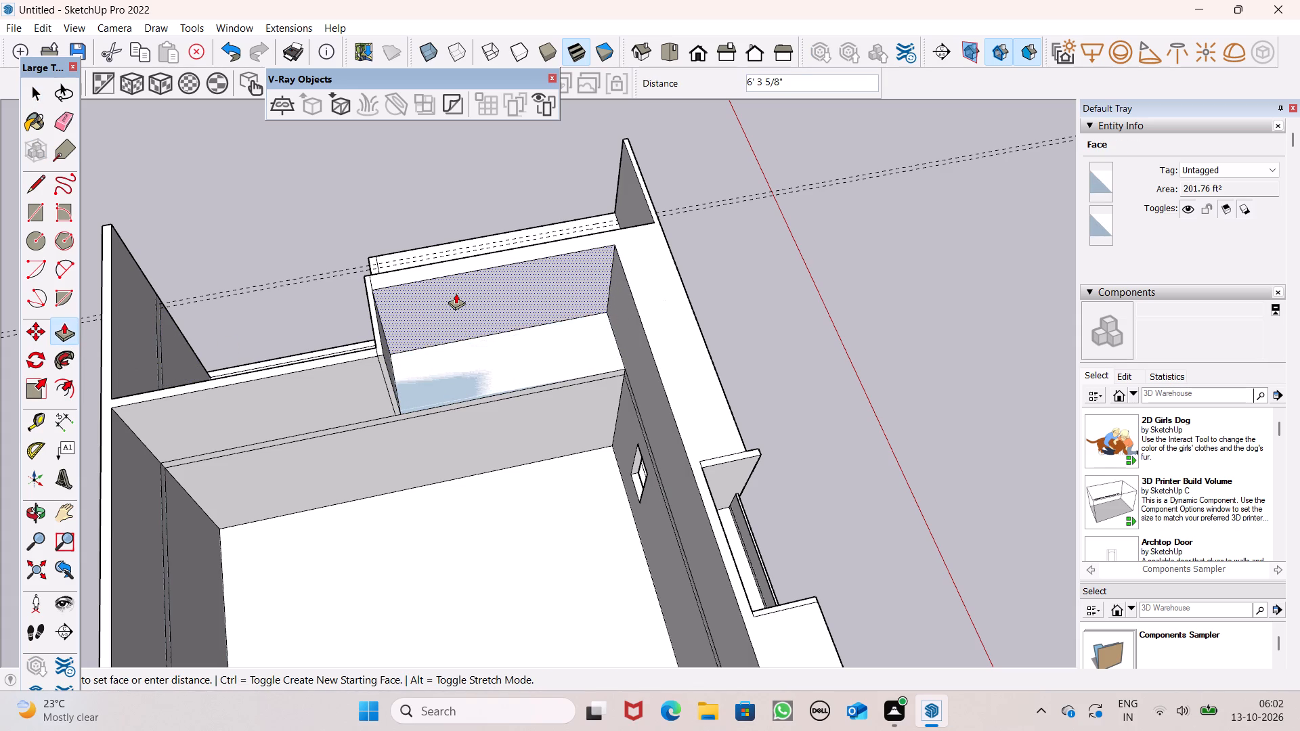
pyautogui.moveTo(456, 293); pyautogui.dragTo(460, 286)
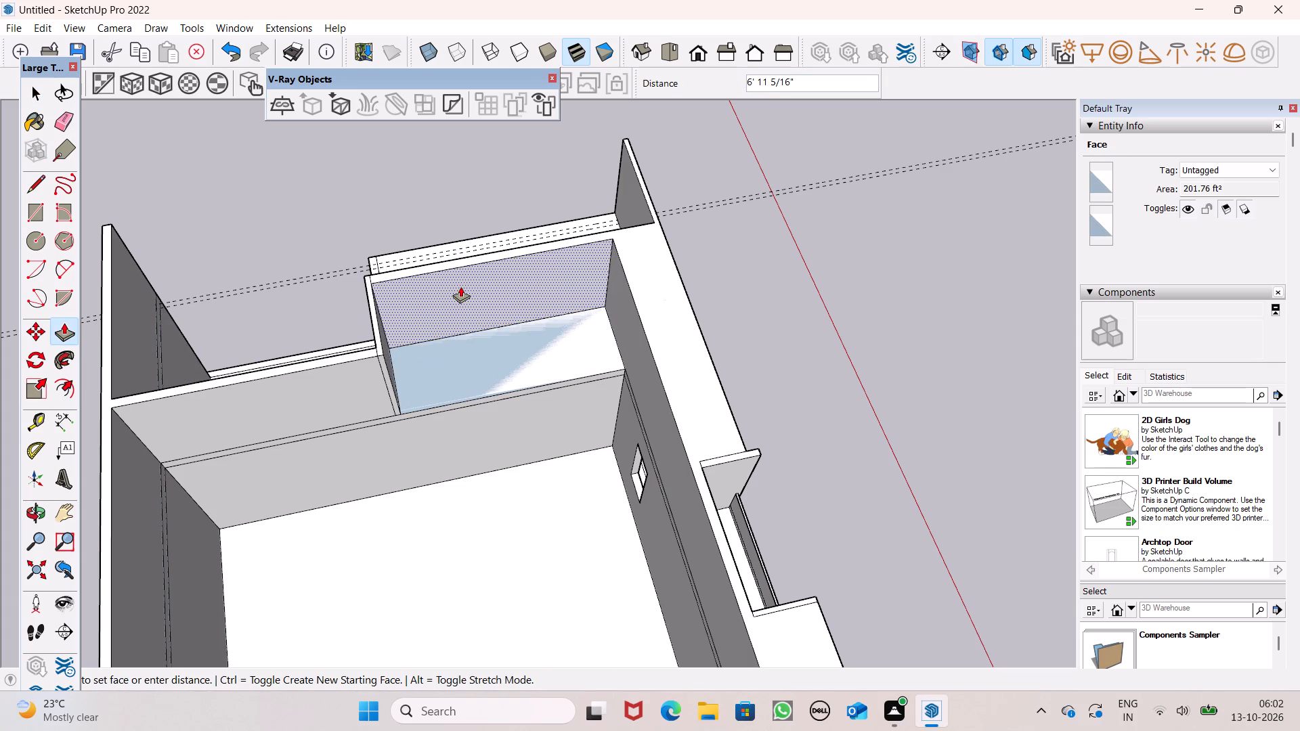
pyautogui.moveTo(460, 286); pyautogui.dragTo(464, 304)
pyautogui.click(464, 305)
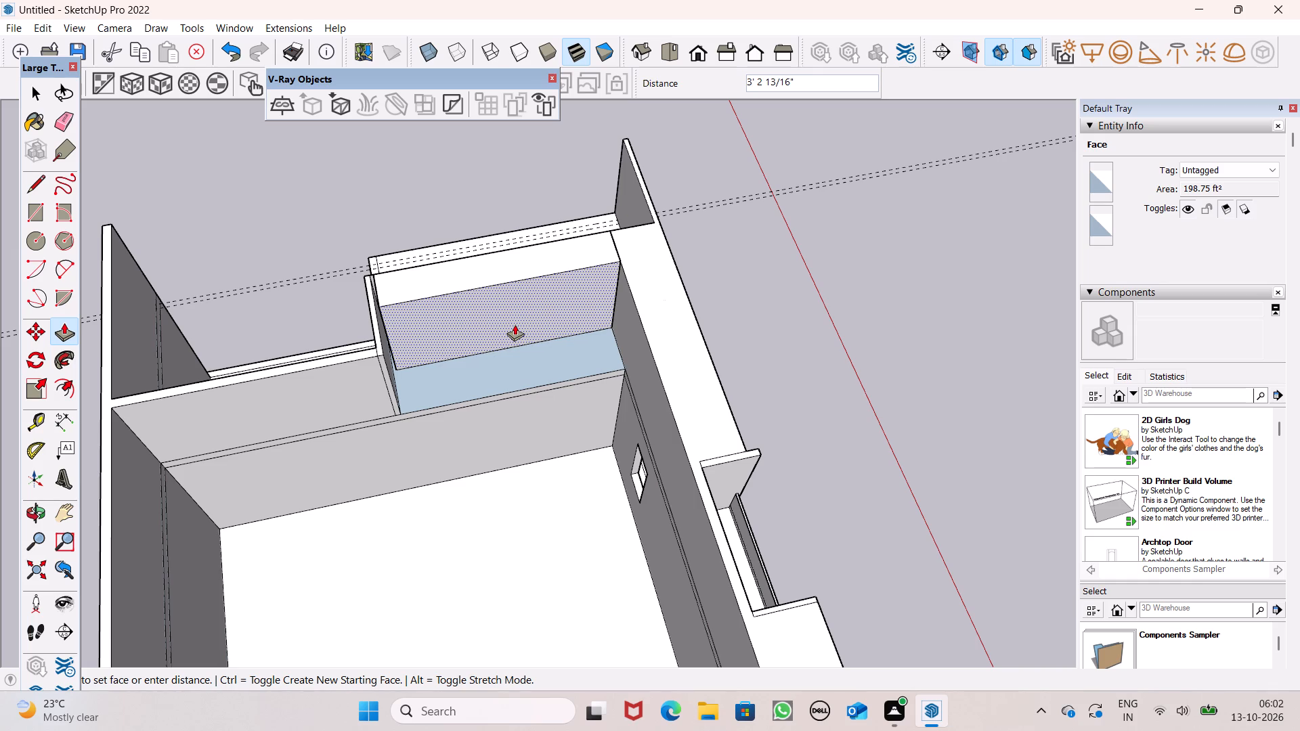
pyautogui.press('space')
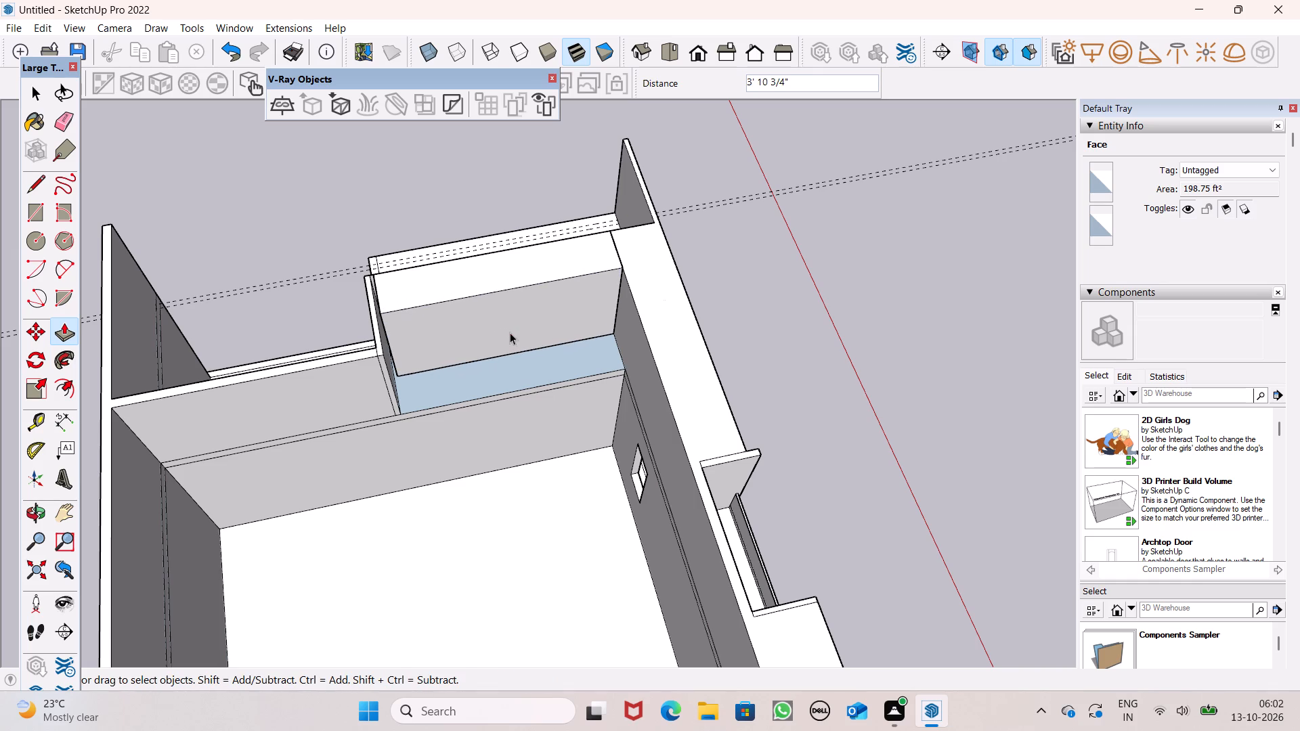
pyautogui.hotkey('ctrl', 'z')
# Examine the thickened upper wall and the projecting slab from outside the building.
pyautogui.moveTo(573, 391); pyautogui.dragTo(718, 354, button='middle')
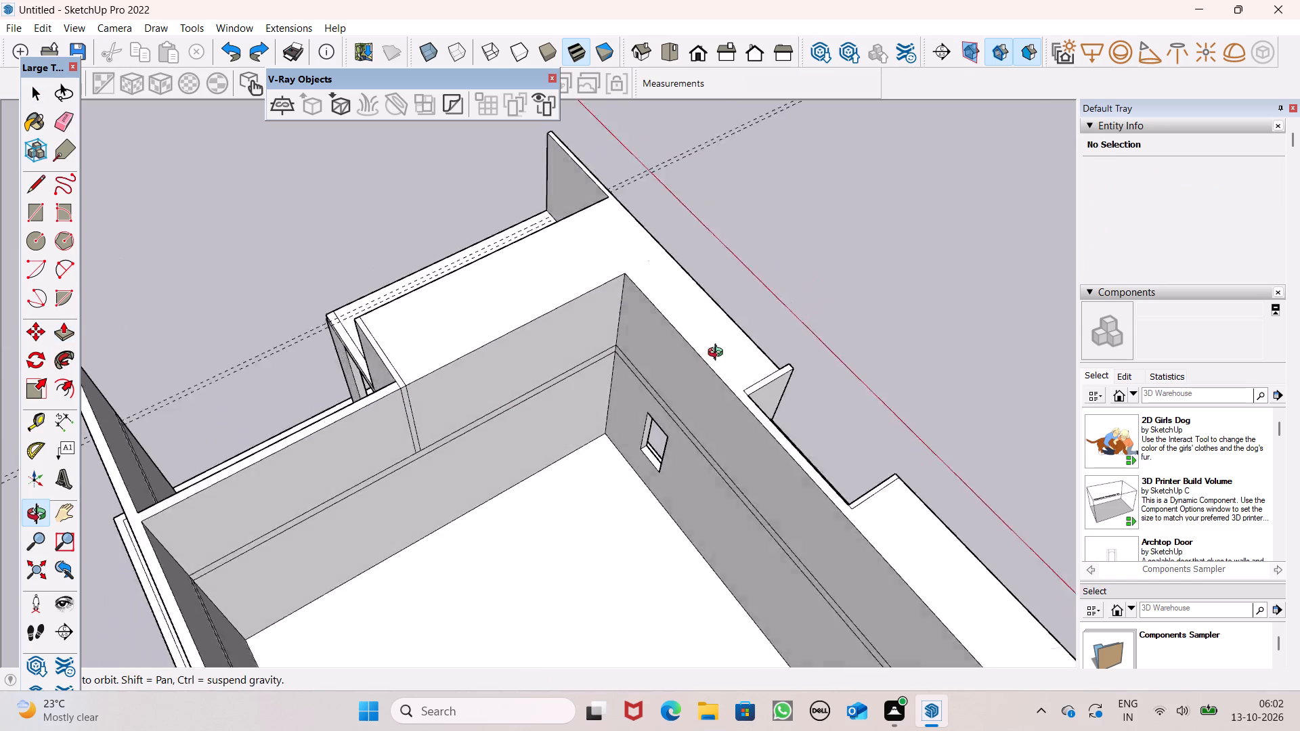
pyautogui.moveTo(718, 354); pyautogui.dragTo(838, 309, button='middle')
pyautogui.moveTo(443, 408); pyautogui.dragTo(866, 318, button='middle')
pyautogui.moveTo(413, 462); pyautogui.dragTo(626, 435, button='middle')
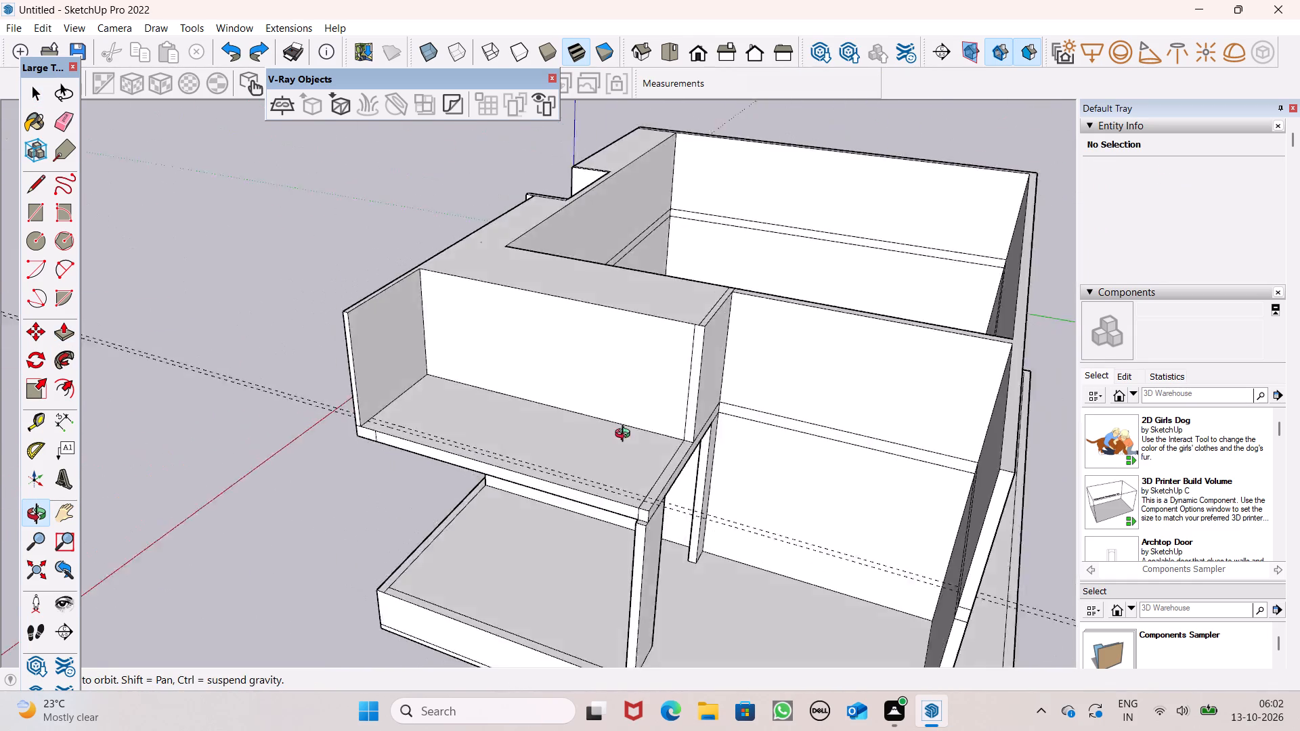
pyautogui.moveTo(626, 435); pyautogui.dragTo(762, 428, button='middle')
pyautogui.scroll(1, 740, 428)
pyautogui.moveTo(769, 470); pyautogui.dragTo(775, 546, button='middle')
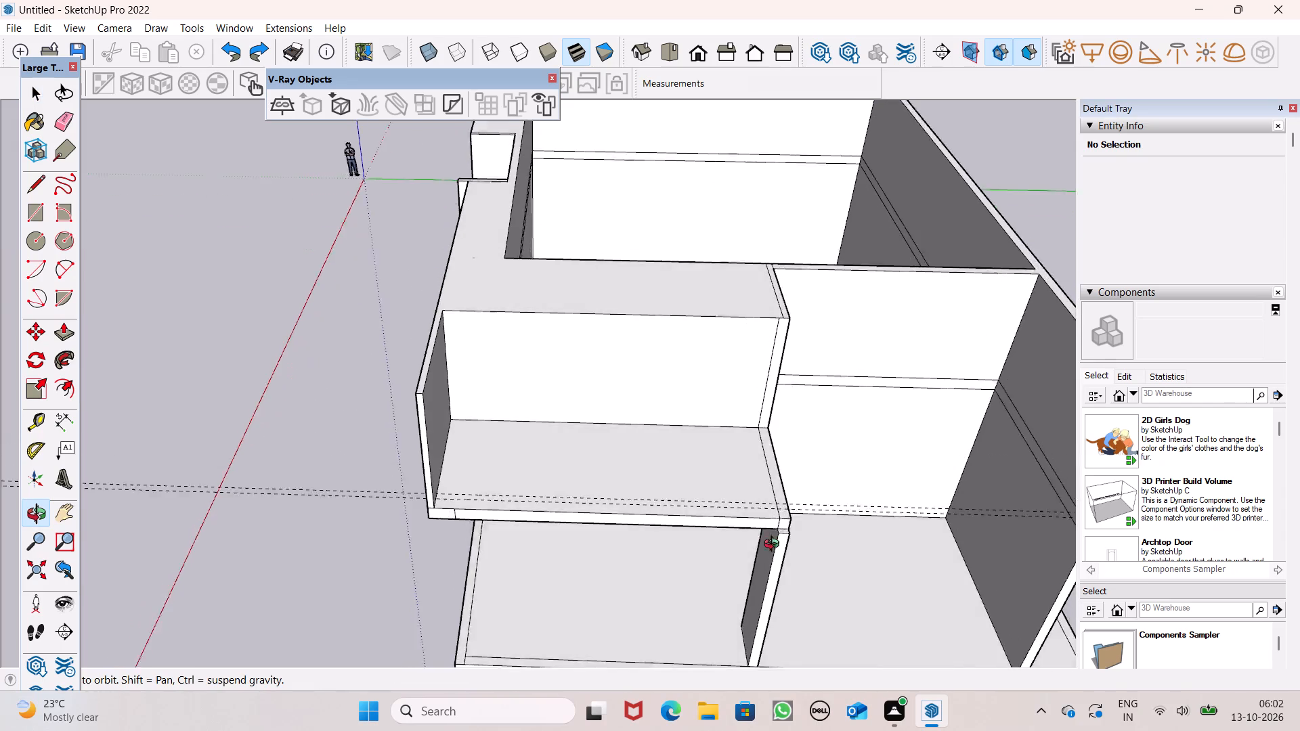
pyautogui.moveTo(775, 546); pyautogui.dragTo(772, 577, button='middle')
pyautogui.moveTo(743, 456); pyautogui.dragTo(749, 443, button='middle')
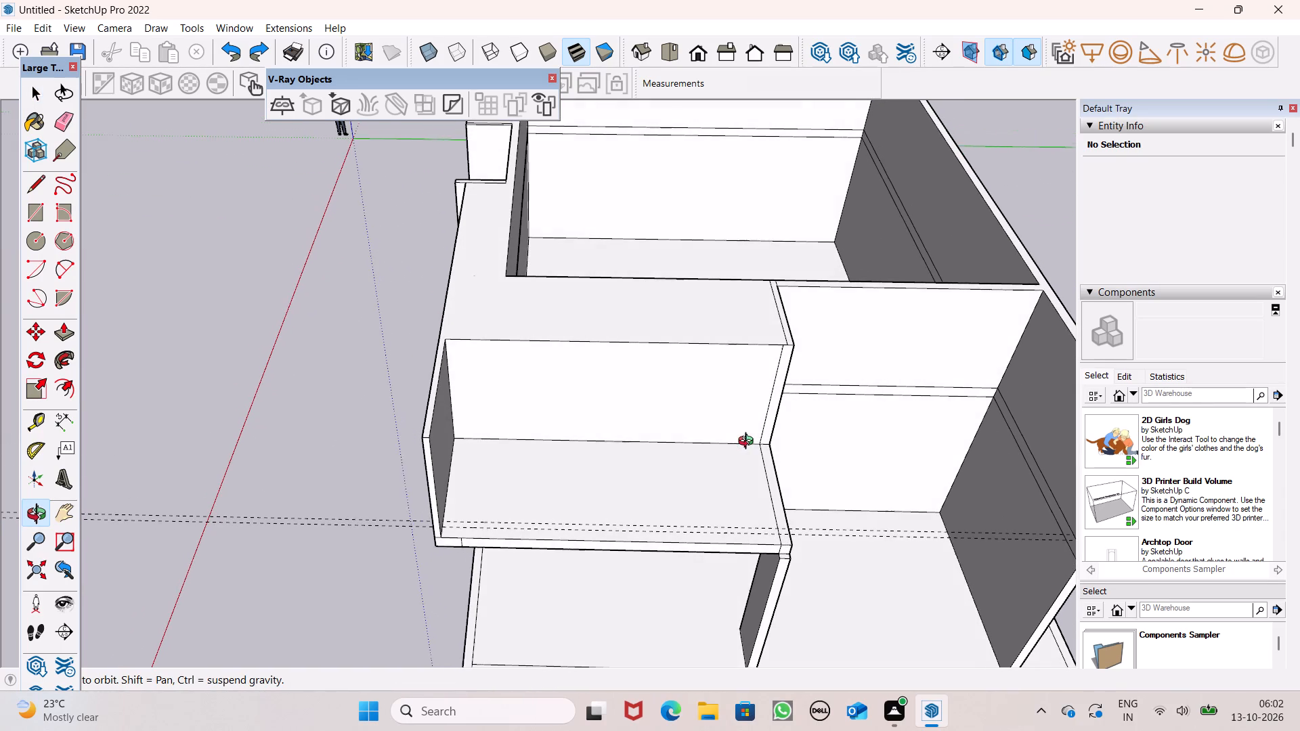
pyautogui.moveTo(749, 443); pyautogui.dragTo(749, 441, button='middle')
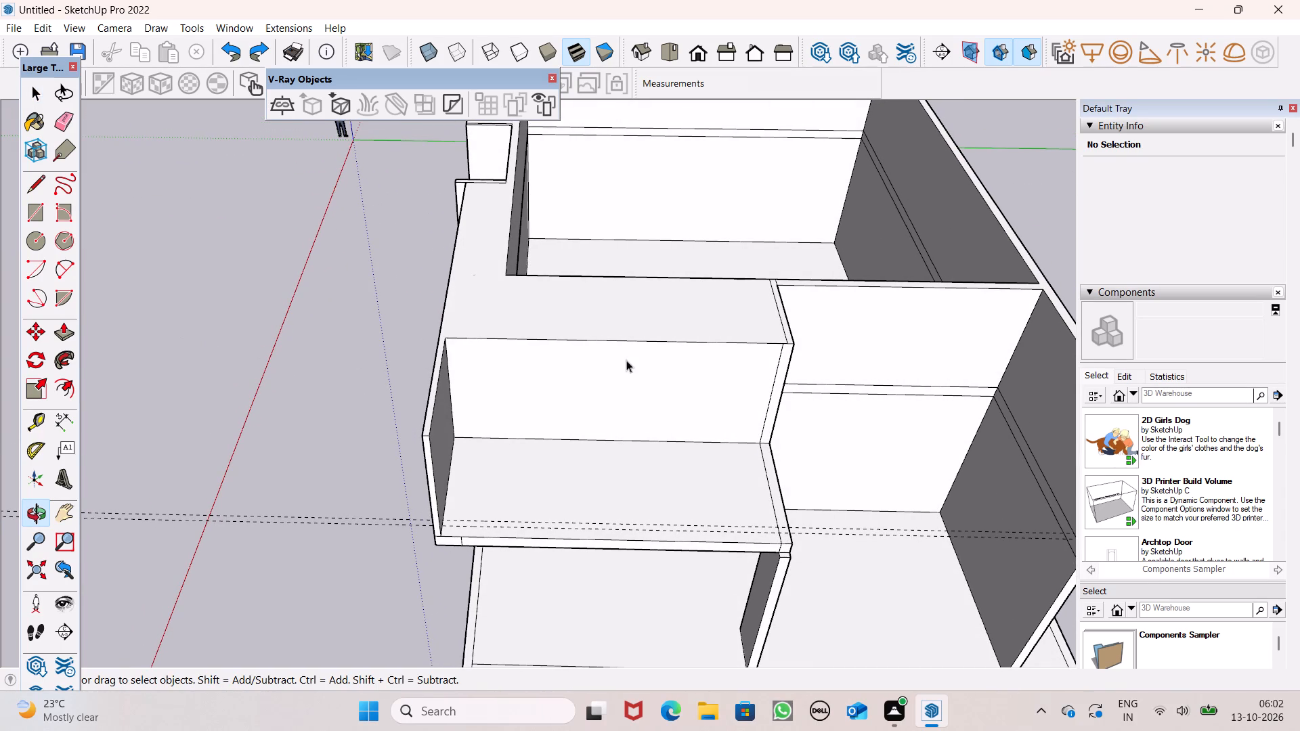
# Push the outlined inner face of the thickened side wall outward about 7', leaving a thin outer wall.
pyautogui.scroll(-3, 759, 368)
pyautogui.moveTo(771, 382); pyautogui.dragTo(27, 397, button='middle')
pyautogui.scroll(1, 27, 392)
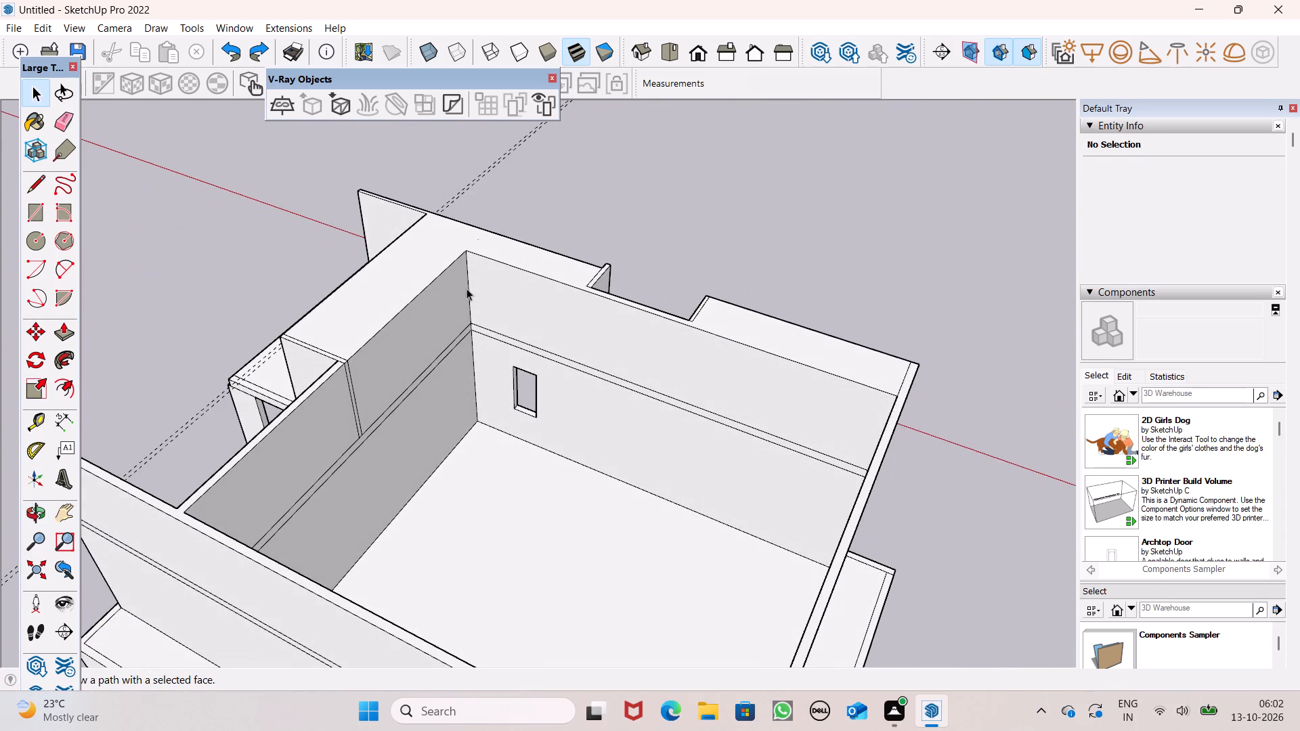
pyautogui.scroll(2, 467, 288)
pyautogui.moveTo(339, 340); pyautogui.dragTo(404, 371, button='middle')
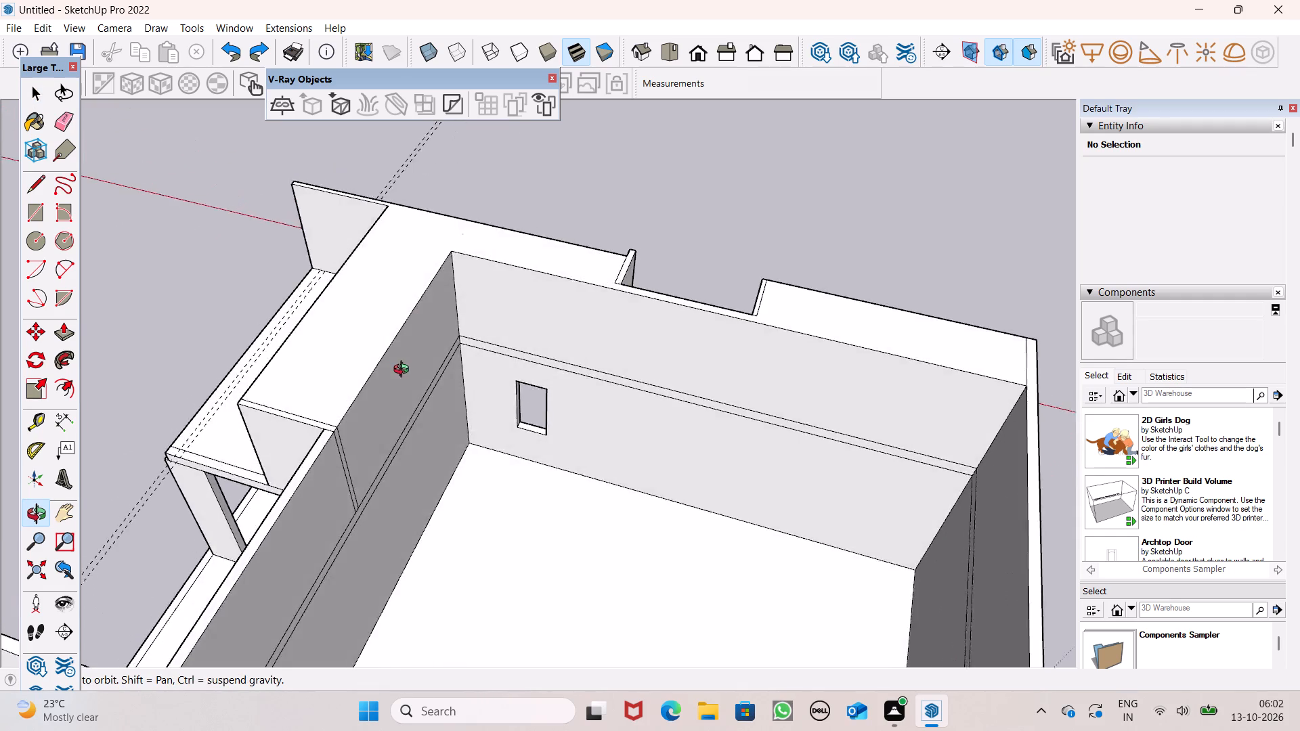
pyautogui.moveTo(404, 371); pyautogui.dragTo(241, 391, button='middle')
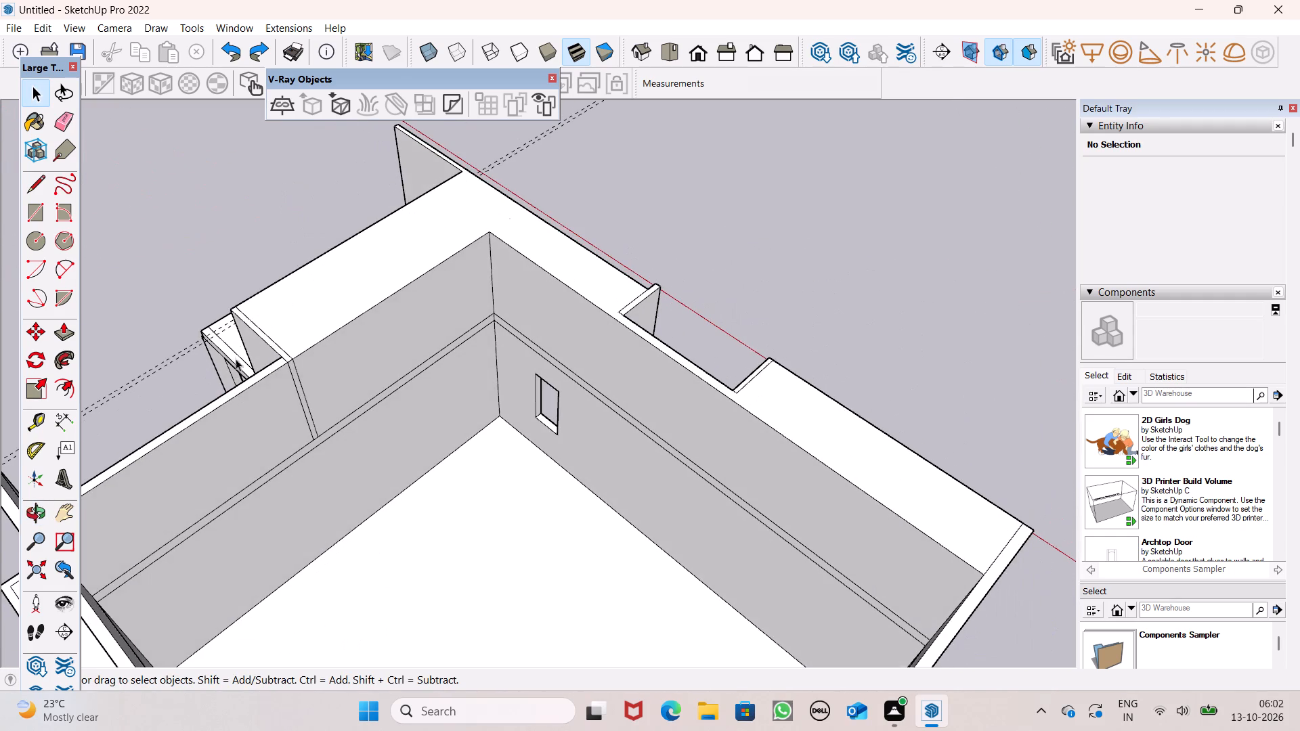
pyautogui.scroll(1, 274, 281)
pyautogui.scroll(1, 193, 294)
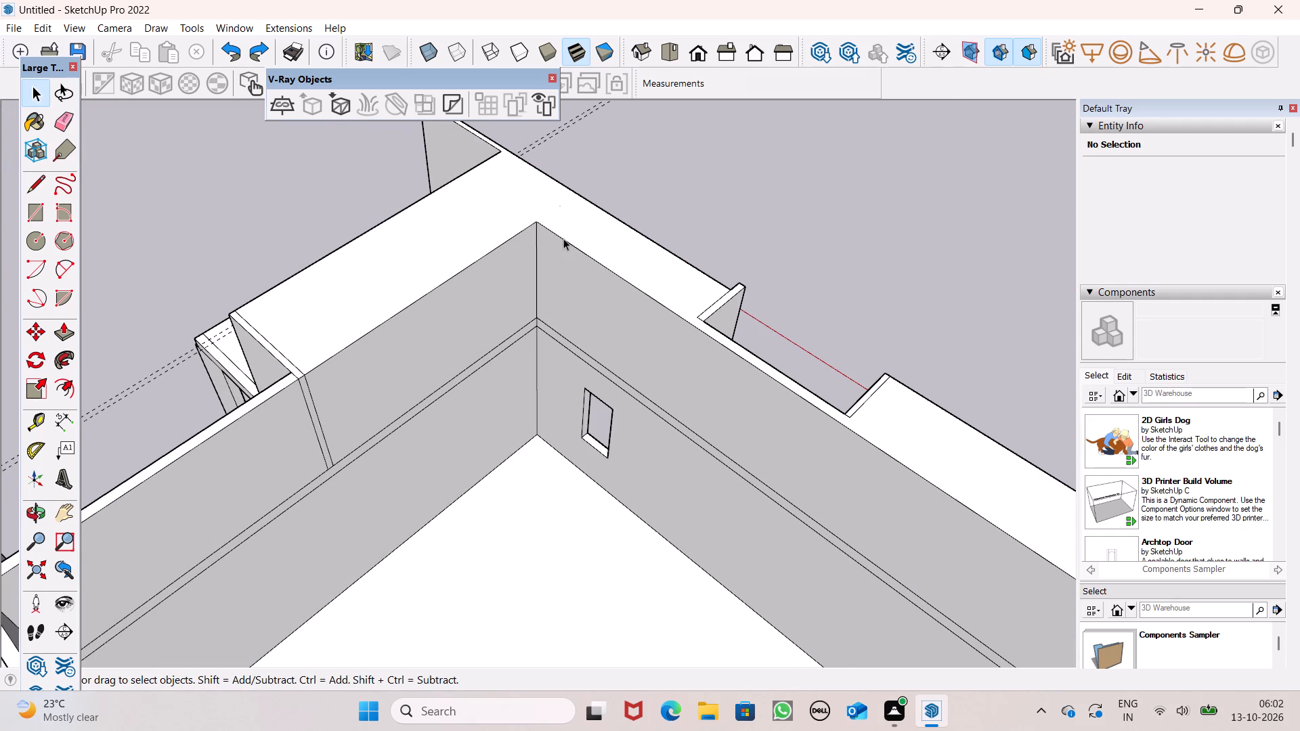
pyautogui.scroll(-1, 565, 250)
pyautogui.scroll(2, 472, 278)
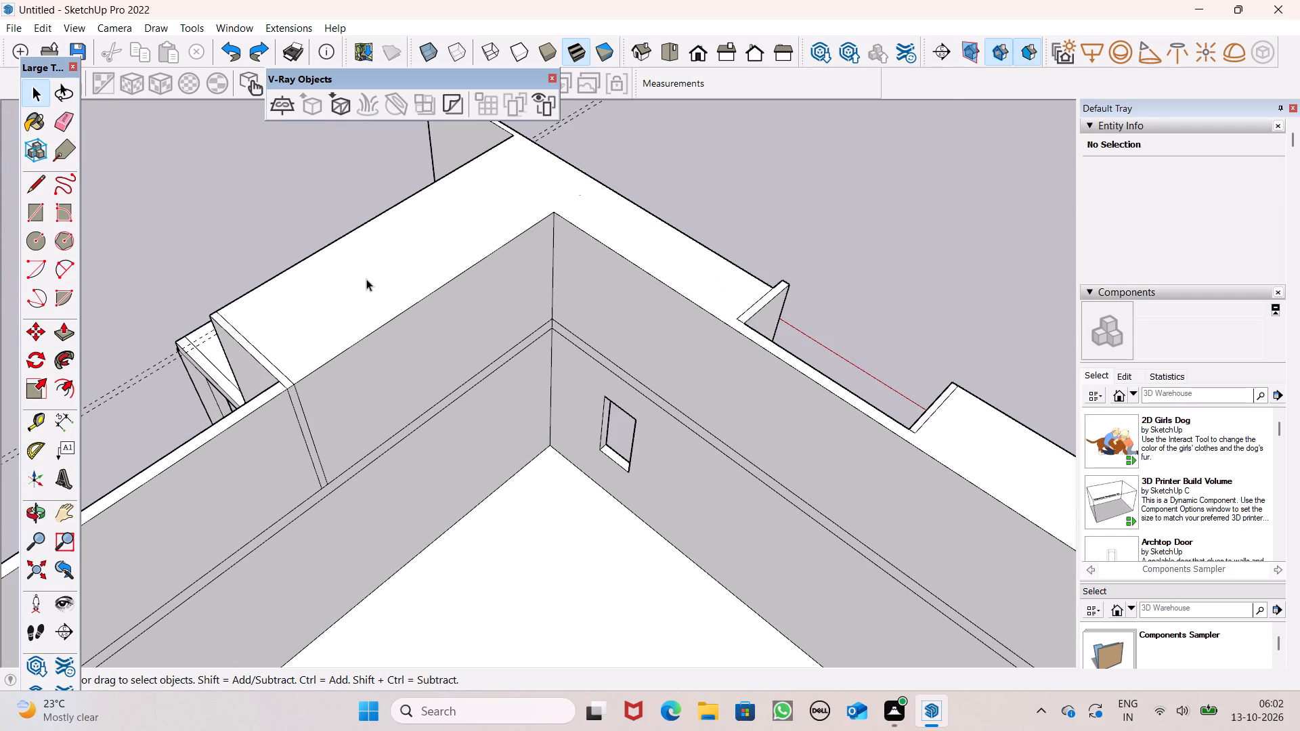
pyautogui.scroll(-4, 366, 279)
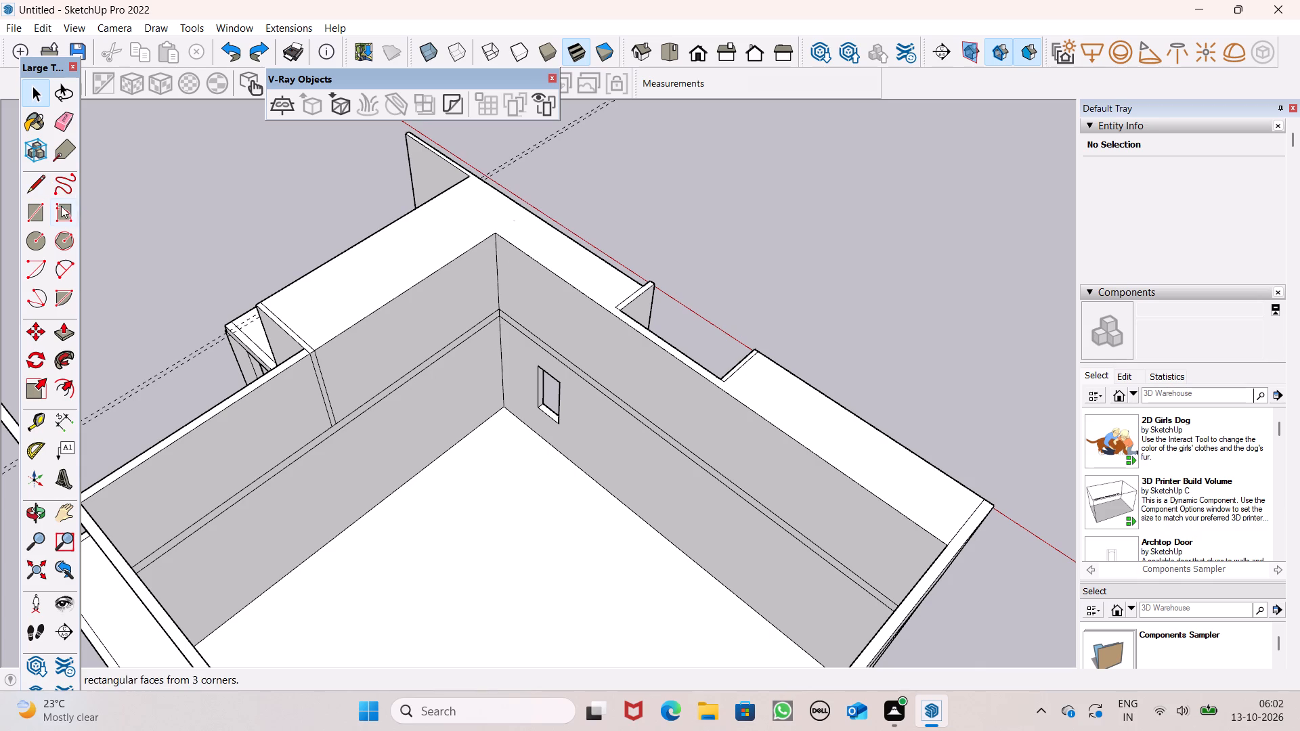
pyautogui.click(62, 324)
pyautogui.scroll(5, 287, 305)
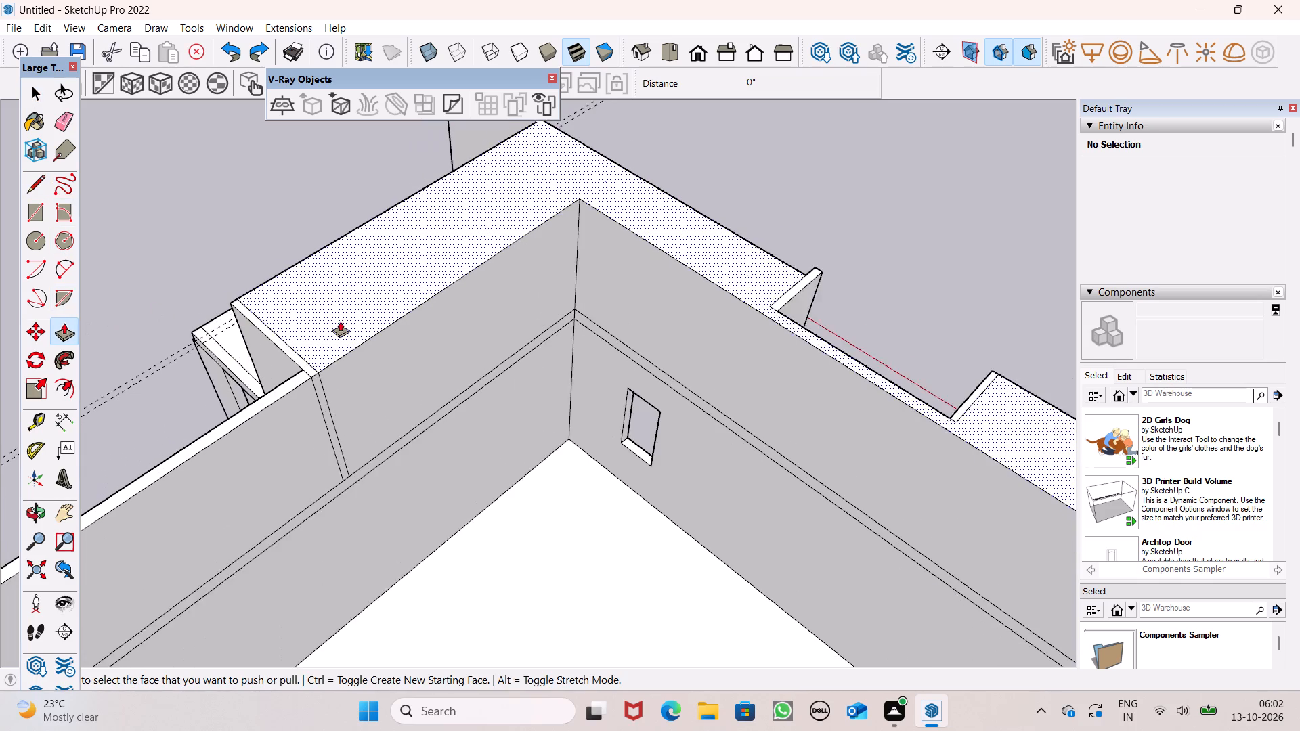
pyautogui.moveTo(391, 371); pyautogui.dragTo(322, 305)
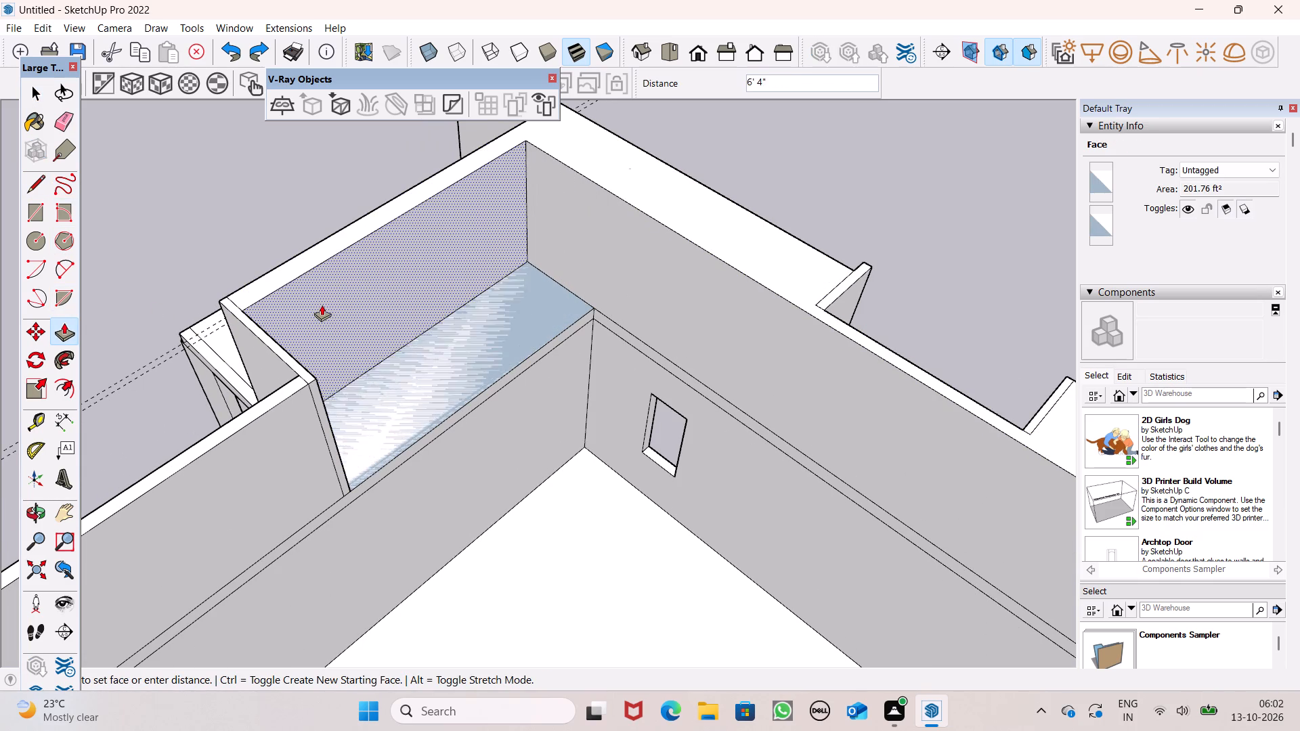
pyautogui.moveTo(322, 305); pyautogui.dragTo(318, 294)
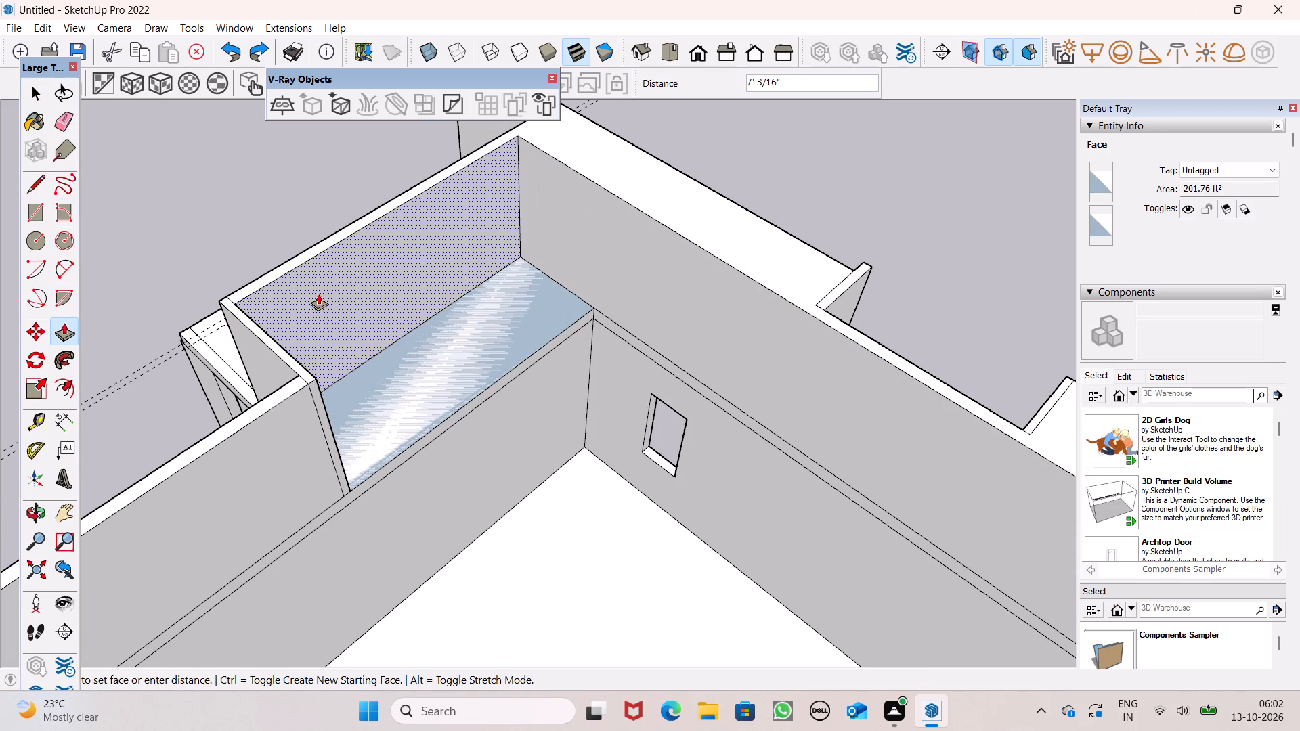
pyautogui.moveTo(318, 294); pyautogui.dragTo(318, 296)
# Draw a rectangle about 7' 7 3/8" by 9' 8 7/16" on the projecting slab, from the wall's base to the slab's outer corner.
pyautogui.scroll(-5, 318, 294)
pyautogui.moveTo(358, 389); pyautogui.dragTo(481, 348, button='middle')
pyautogui.scroll(1, 457, 363)
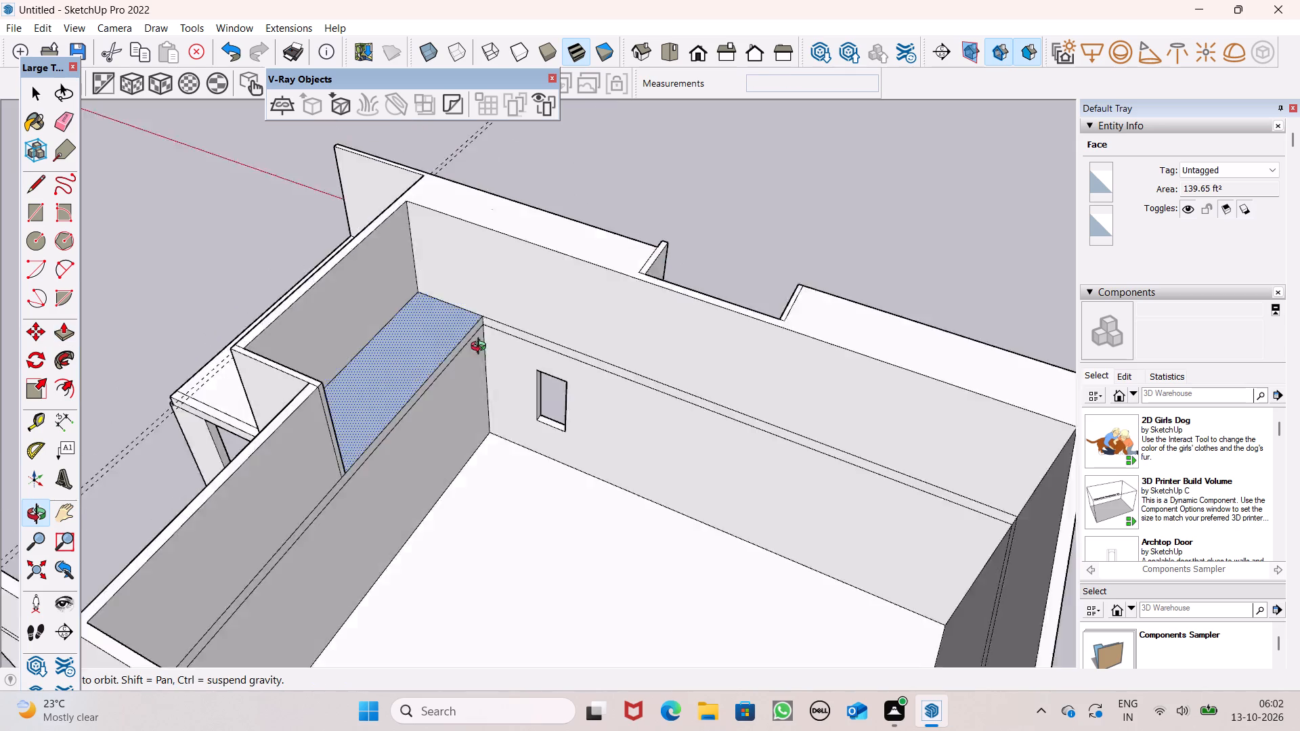
pyautogui.moveTo(481, 348); pyautogui.dragTo(641, 267, button='middle')
pyautogui.moveTo(448, 386); pyautogui.dragTo(1023, 324, button='middle')
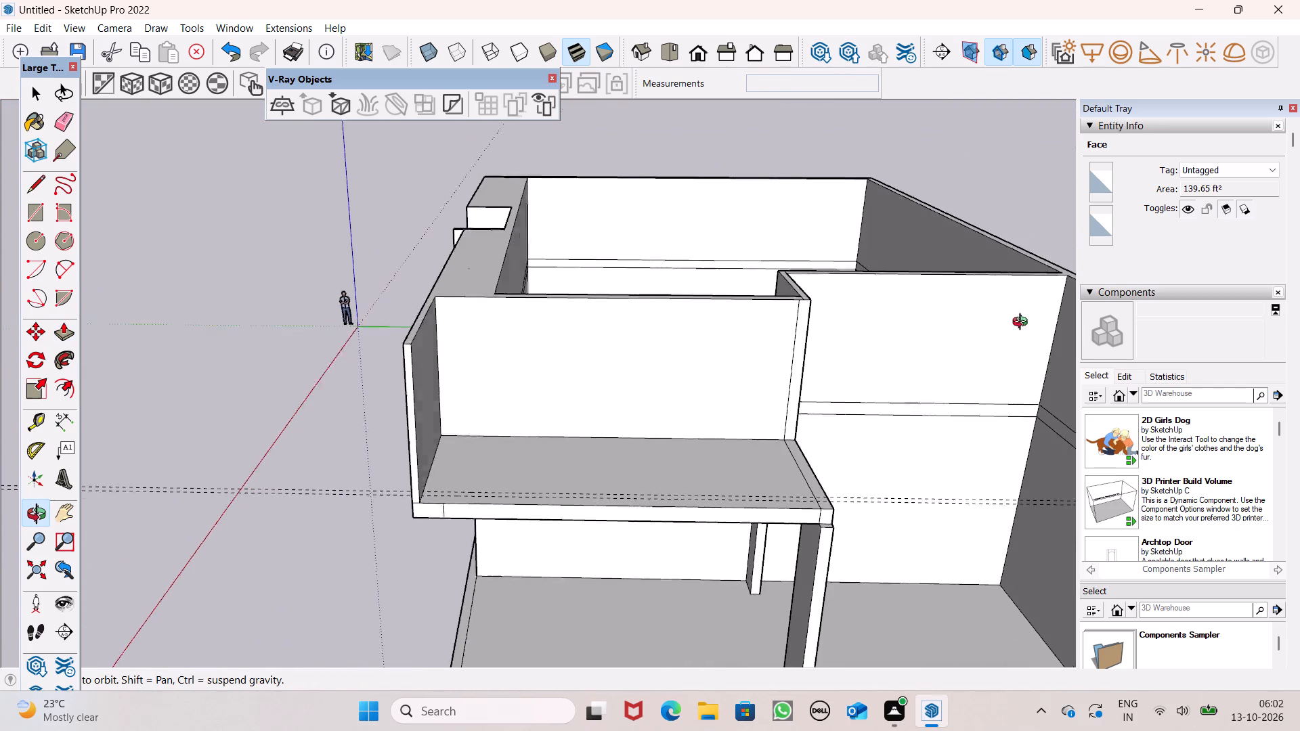
pyautogui.moveTo(1023, 324); pyautogui.dragTo(1024, 324, button='middle')
pyautogui.press('space')
pyautogui.click(41, 208)
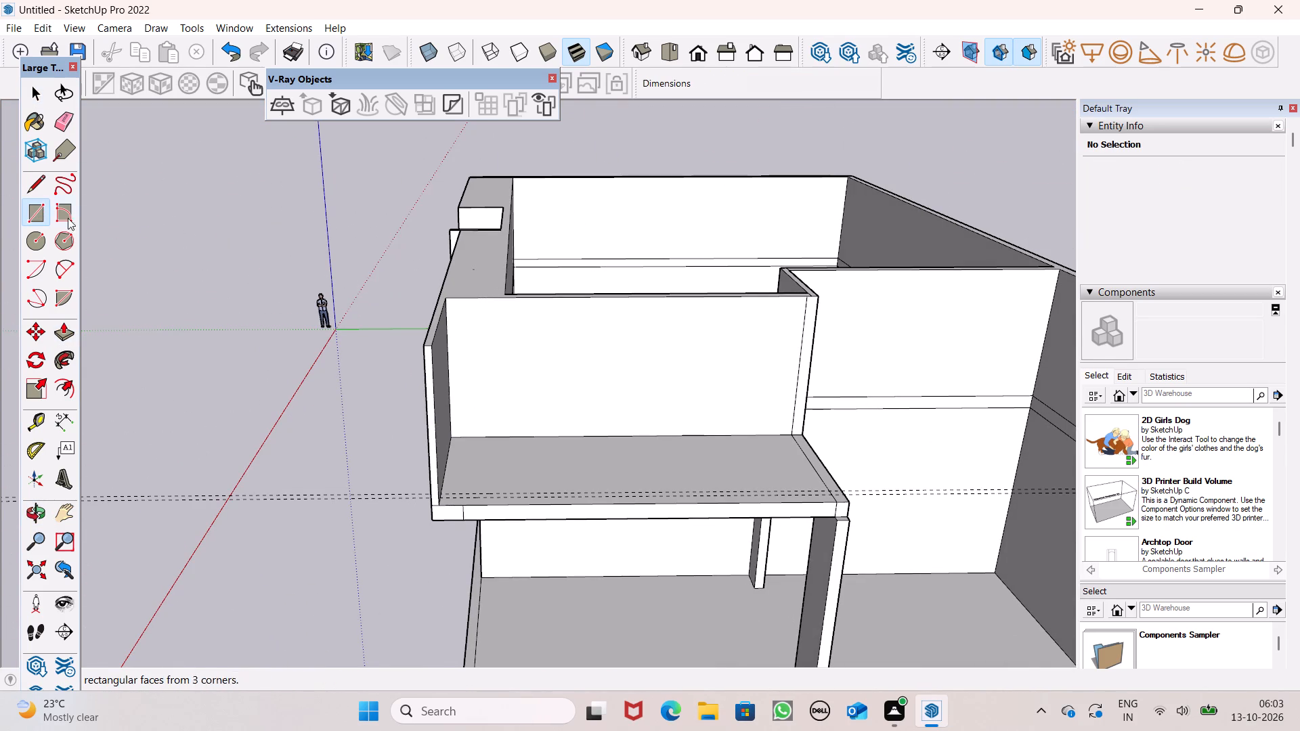
pyautogui.scroll(1, 823, 386)
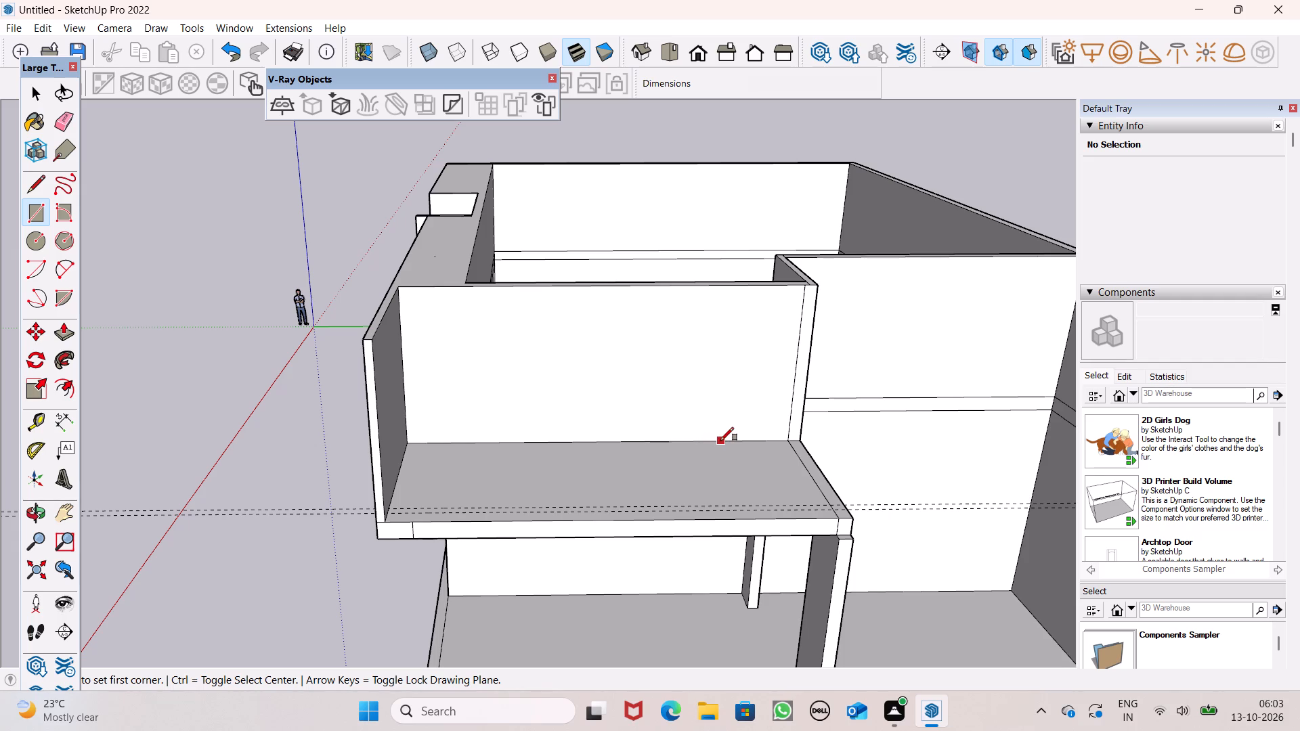
pyautogui.press('space')
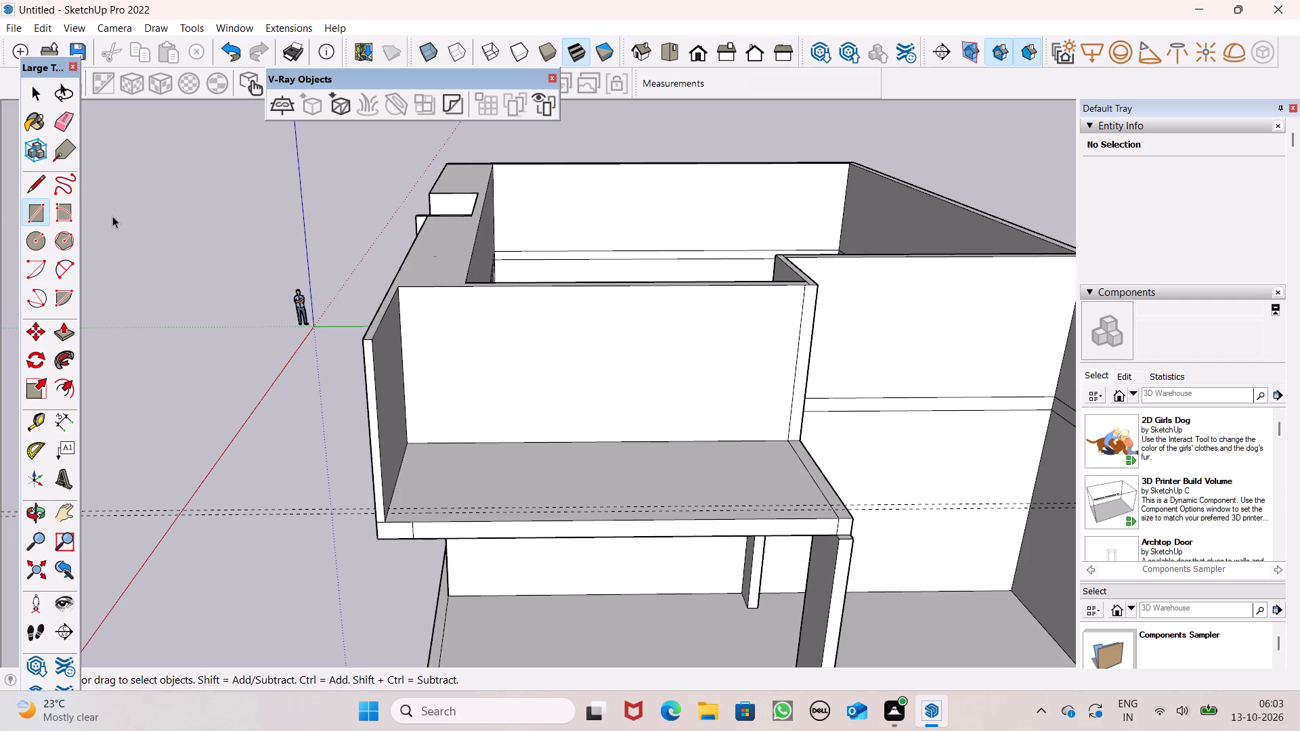
pyautogui.click(46, 217)
pyautogui.scroll(-2, 514, 216)
pyautogui.moveTo(582, 305); pyautogui.dragTo(584, 437, button='middle')
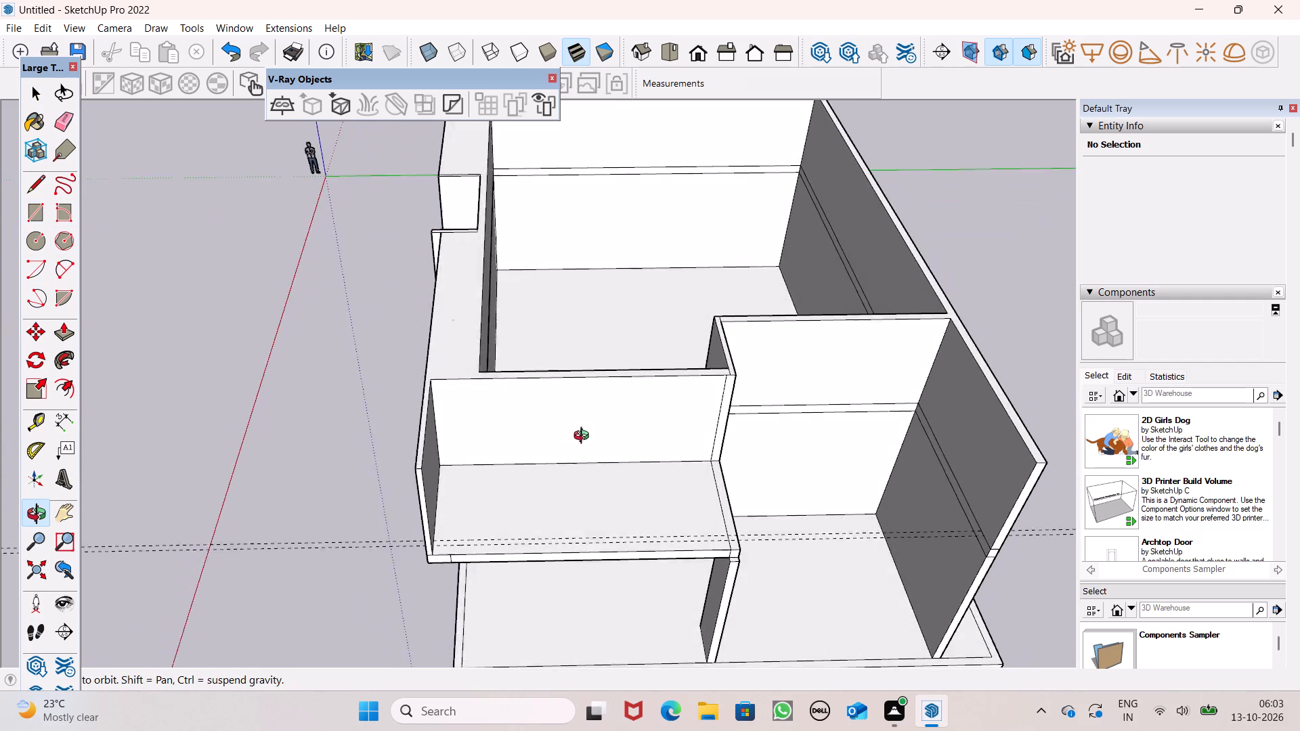
pyautogui.moveTo(584, 437); pyautogui.dragTo(597, 439, button='middle')
pyautogui.scroll(-3, 666, 290)
pyautogui.scroll(7, 786, 479)
pyautogui.moveTo(690, 452); pyautogui.dragTo(671, 513, button='middle')
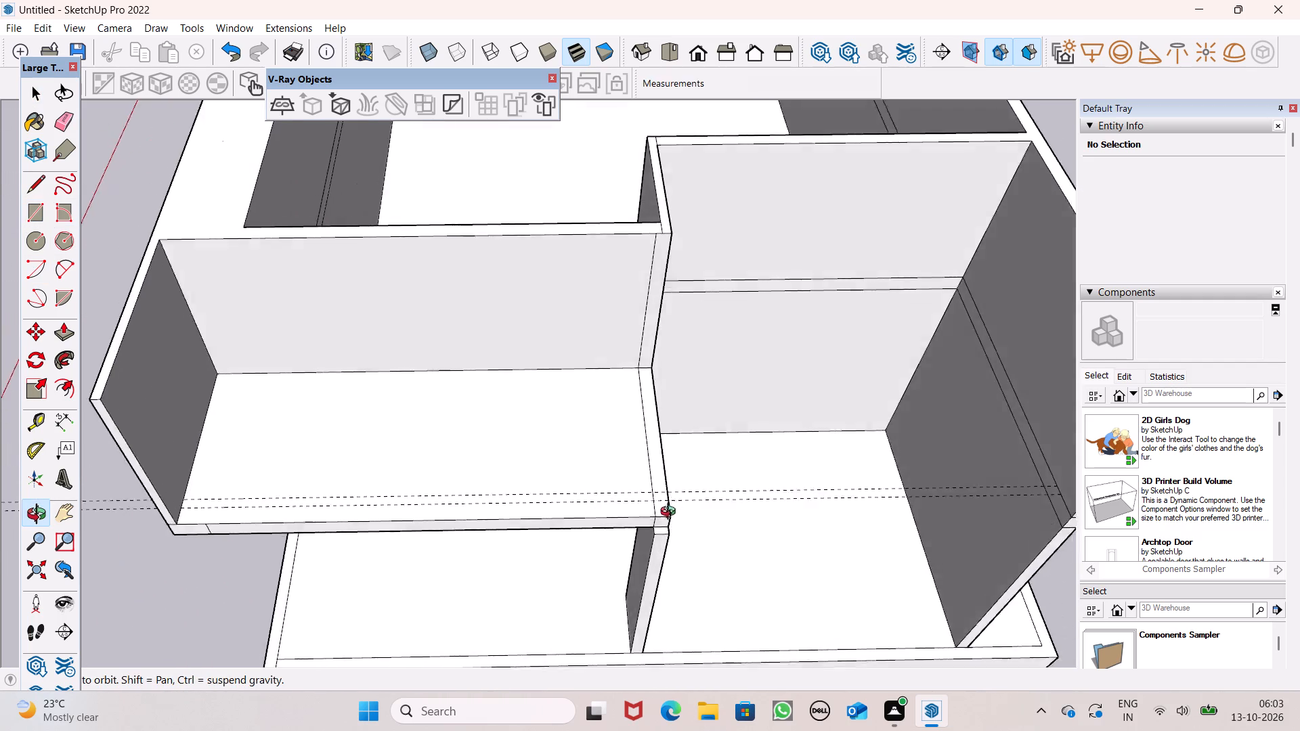
pyautogui.moveTo(671, 513); pyautogui.dragTo(653, 504, button='middle')
pyautogui.scroll(1, 666, 514)
pyautogui.scroll(-4, 675, 361)
pyautogui.scroll(-4, 685, 284)
pyautogui.moveTo(686, 408); pyautogui.dragTo(704, 481, button='middle')
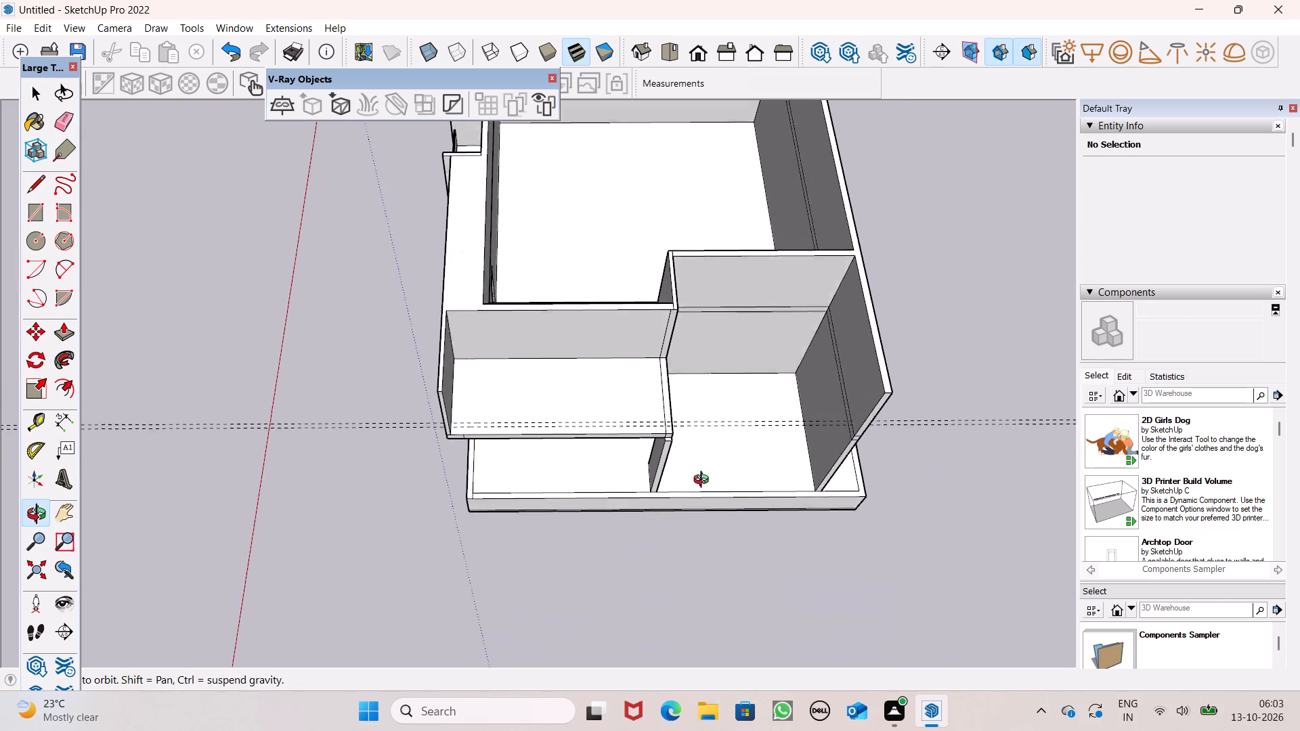
pyautogui.moveTo(704, 481); pyautogui.dragTo(705, 487, button='middle')
pyautogui.scroll(7, 638, 412)
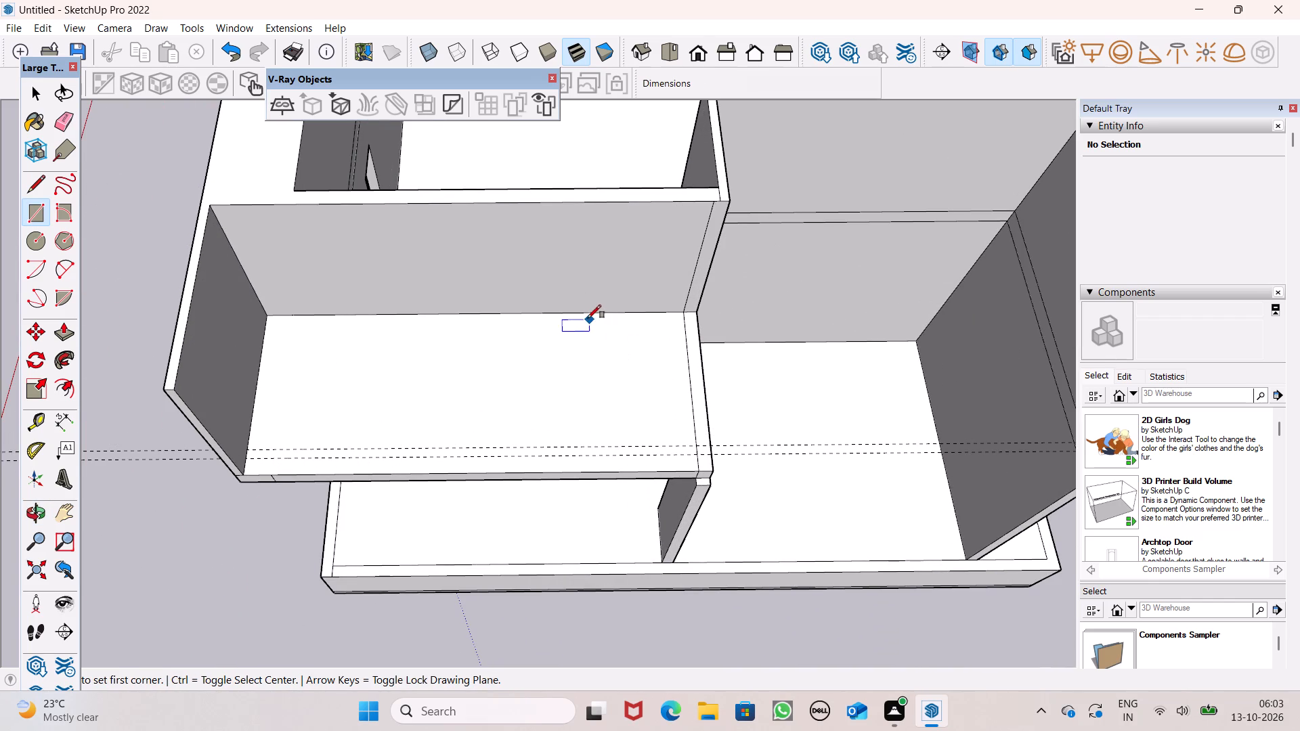
pyautogui.scroll(-3, 664, 301)
pyautogui.moveTo(674, 400); pyautogui.dragTo(676, 447, button='middle')
pyautogui.scroll(1, 676, 451)
pyautogui.moveTo(676, 447); pyautogui.dragTo(676, 450, button='middle')
pyautogui.scroll(6, 653, 441)
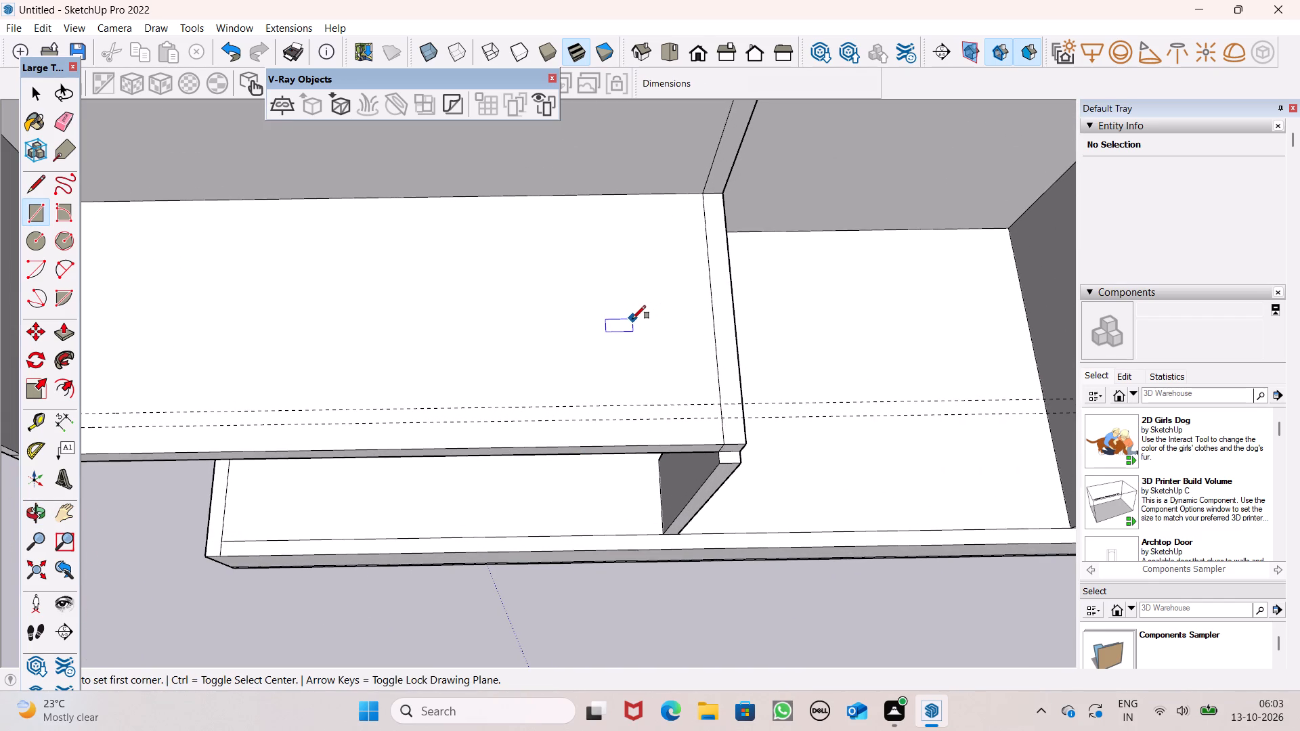
pyautogui.click(519, 199)
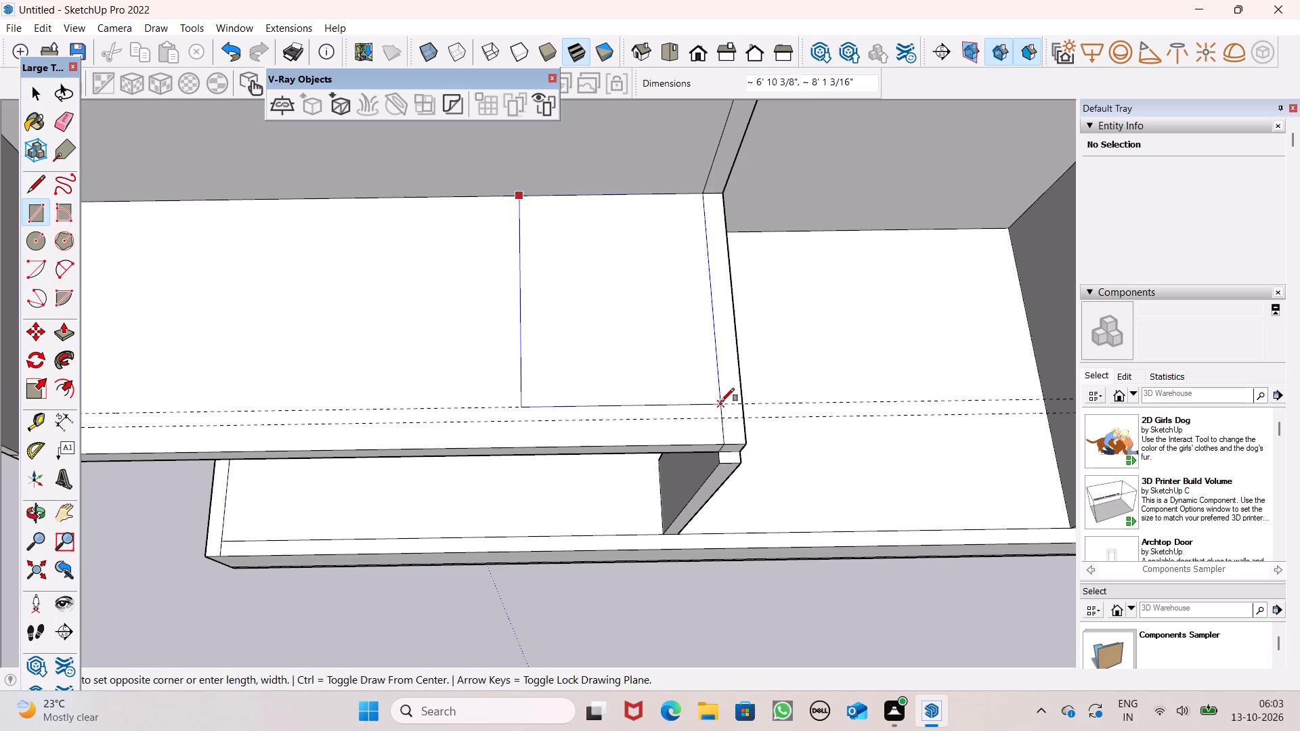
pyautogui.click(743, 437)
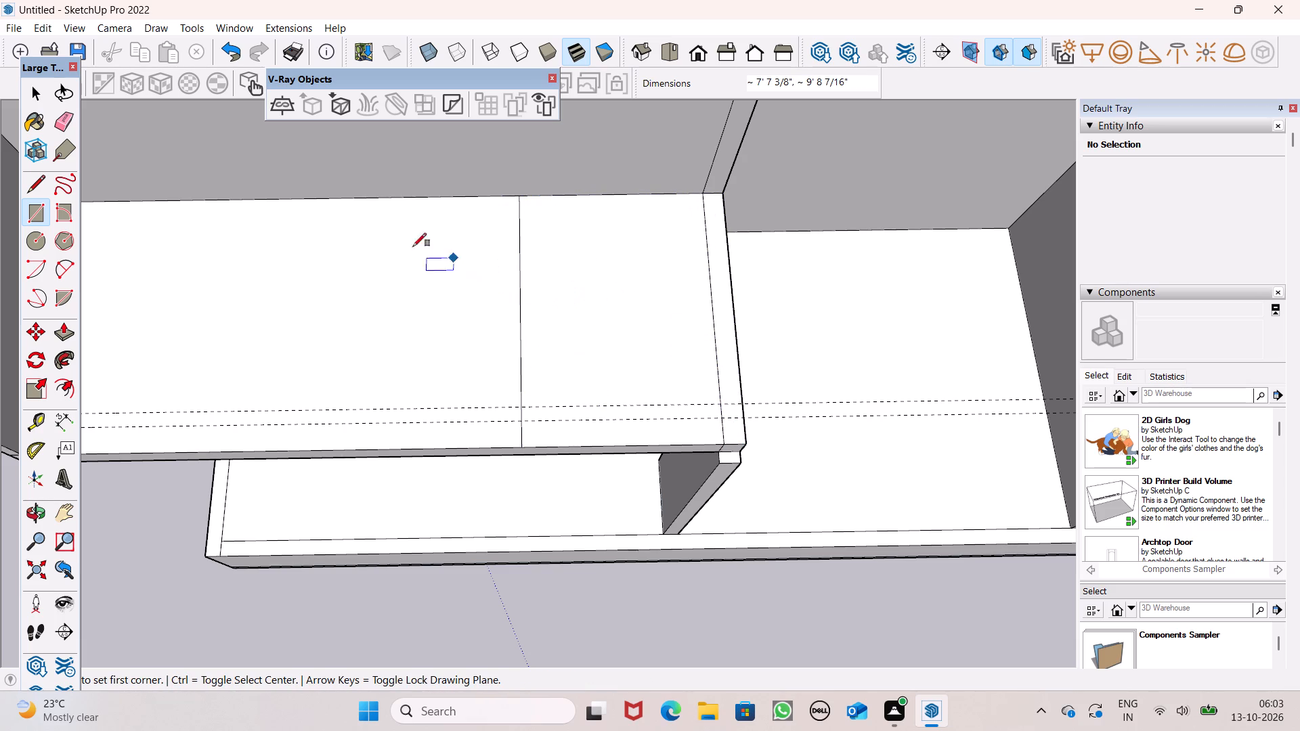
# Erase the thin inset lines along the projecting slab's open side edge and up the adjoining end of the wall behind it.
pyautogui.click(56, 129)
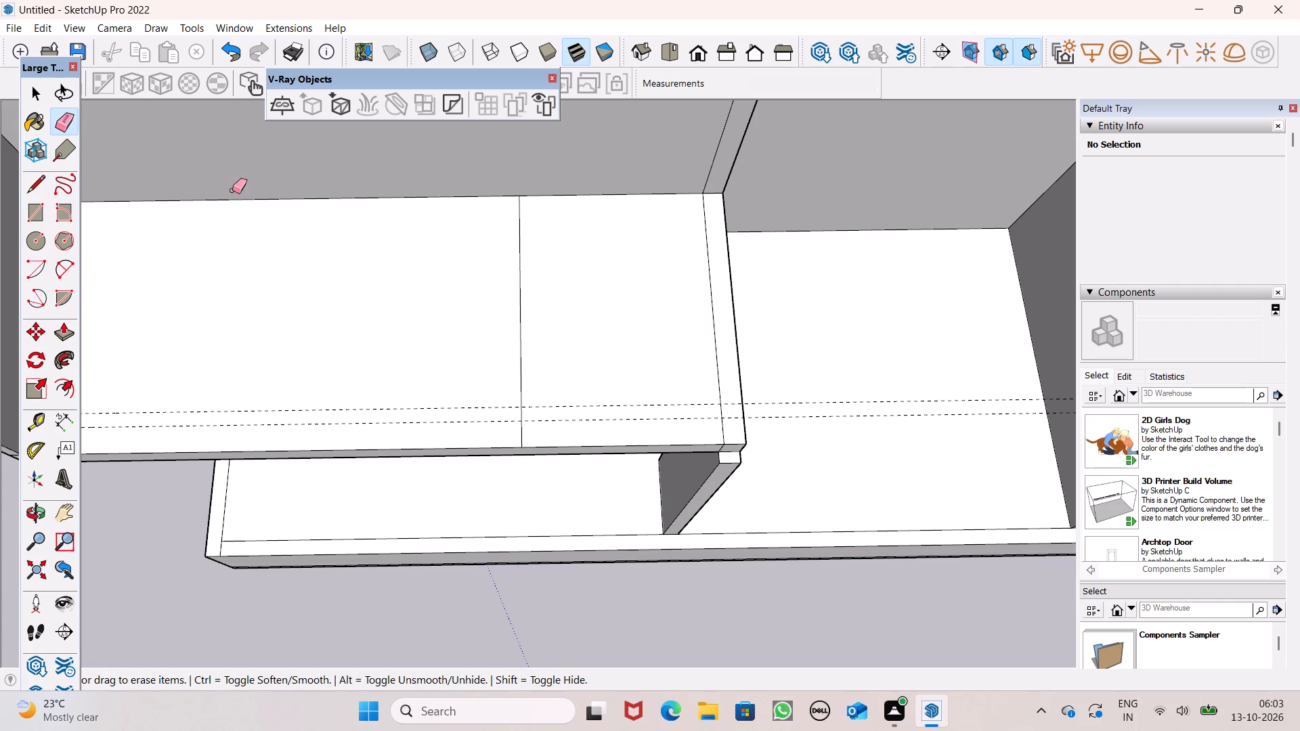
pyautogui.moveTo(722, 387); pyautogui.dragTo(714, 385)
pyautogui.press('space')
pyautogui.scroll(-6, 782, 364)
pyautogui.moveTo(787, 391); pyautogui.dragTo(783, 305, button='middle')
pyautogui.scroll(3, 722, 242)
pyautogui.scroll(-3, 722, 254)
pyautogui.moveTo(716, 339); pyautogui.dragTo(727, 311, button='middle')
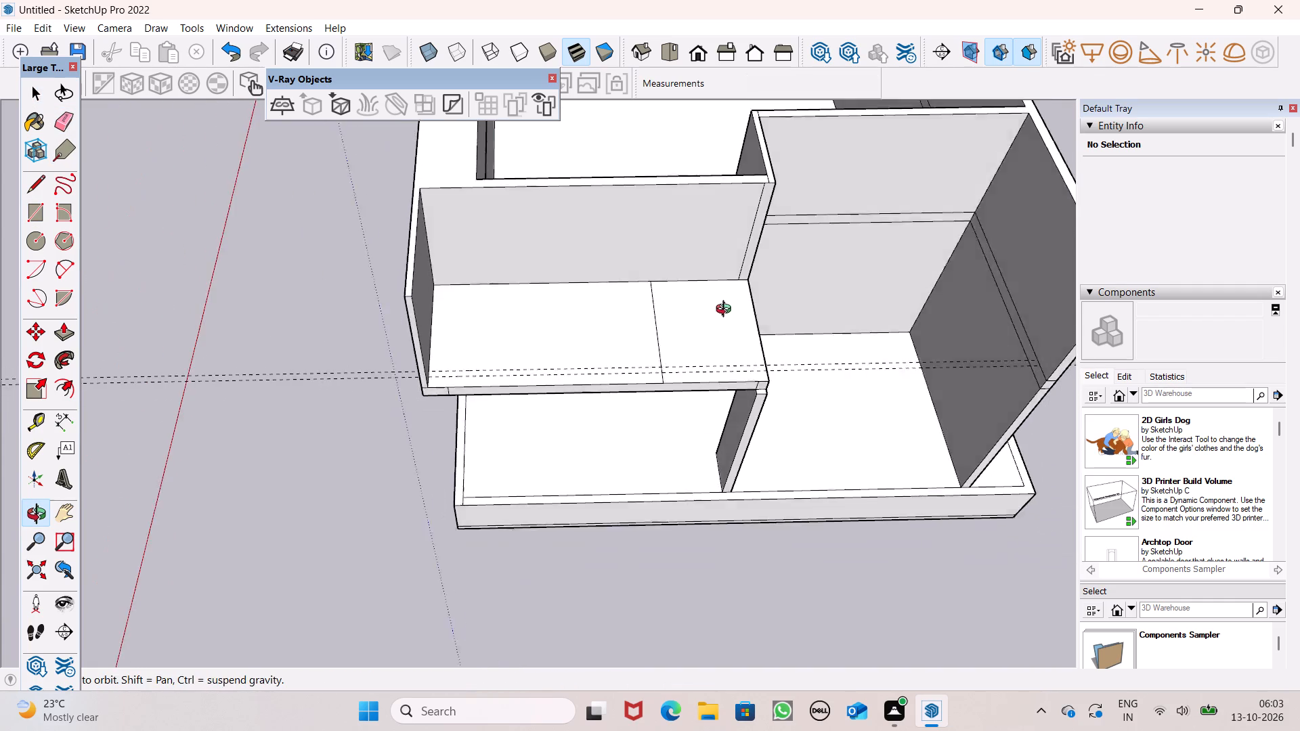
pyautogui.moveTo(727, 311); pyautogui.dragTo(731, 256, button='middle')
pyautogui.scroll(-7, 724, 330)
pyautogui.scroll(6, 719, 208)
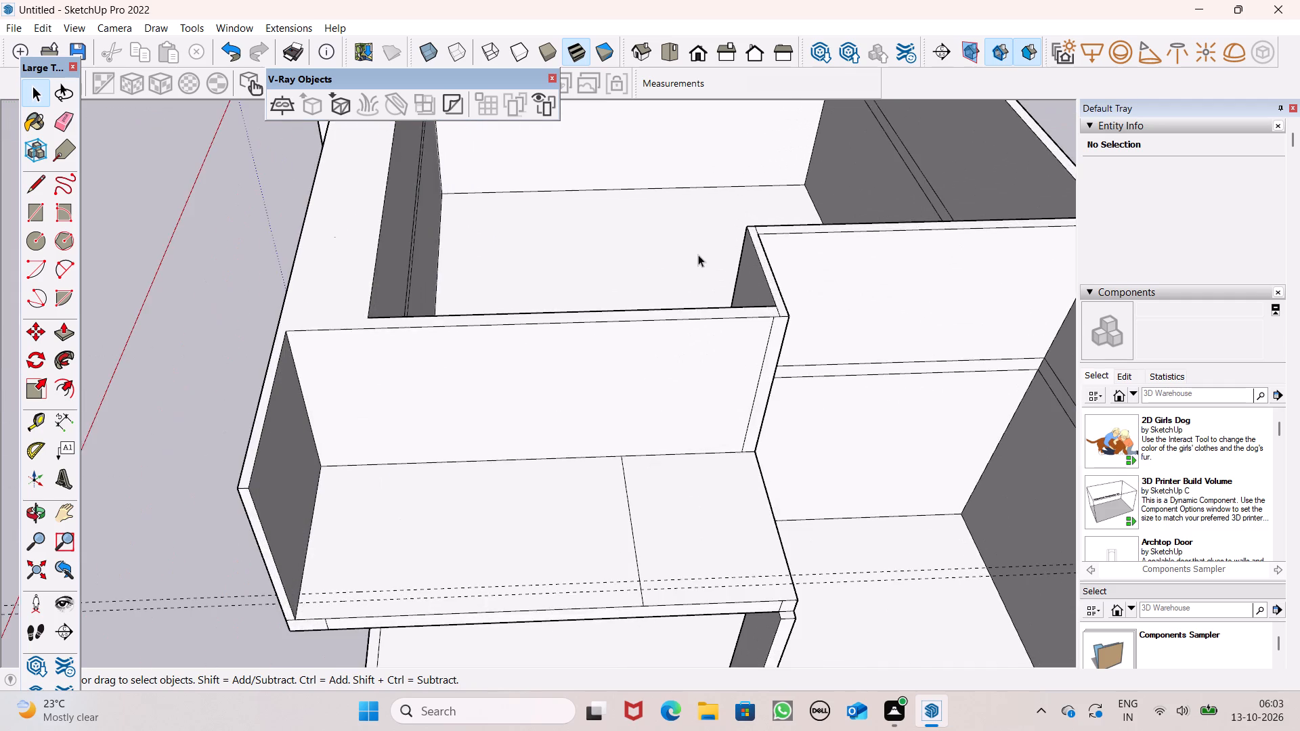
pyautogui.scroll(-3, 697, 257)
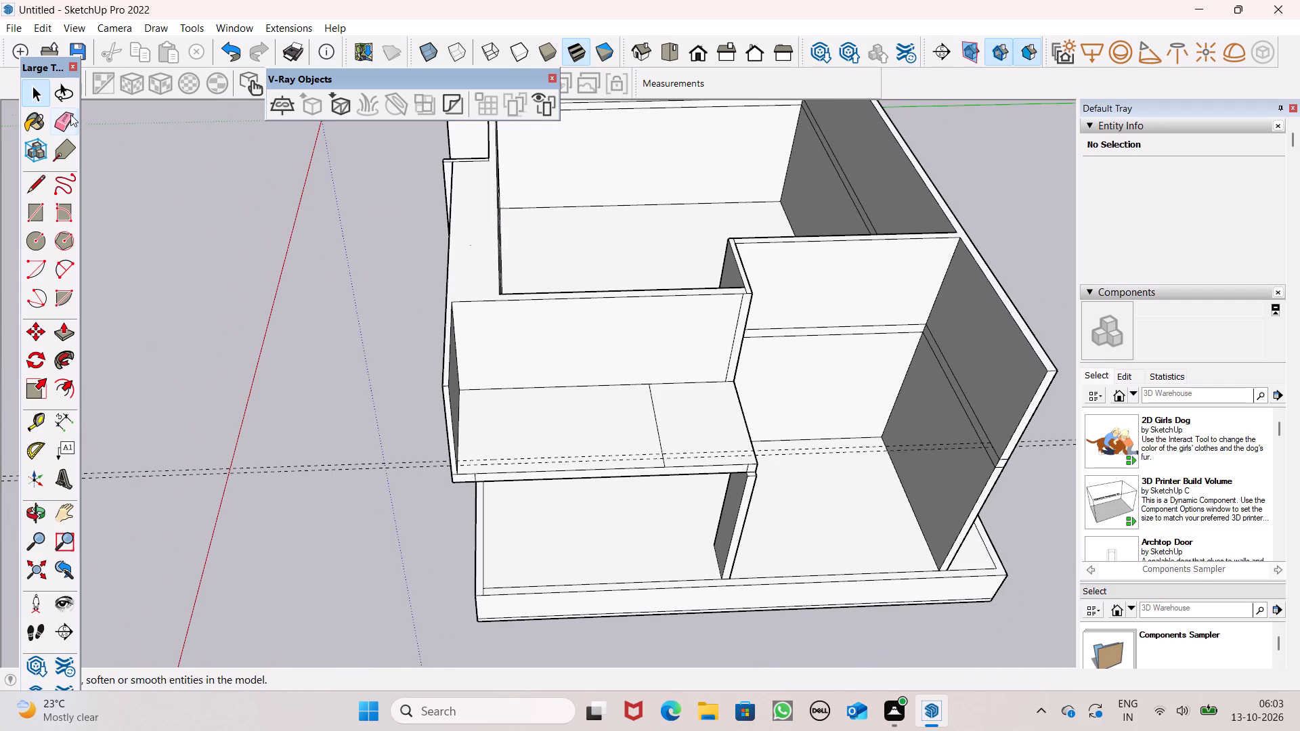
pyautogui.click(70, 114)
pyautogui.scroll(2, 833, 416)
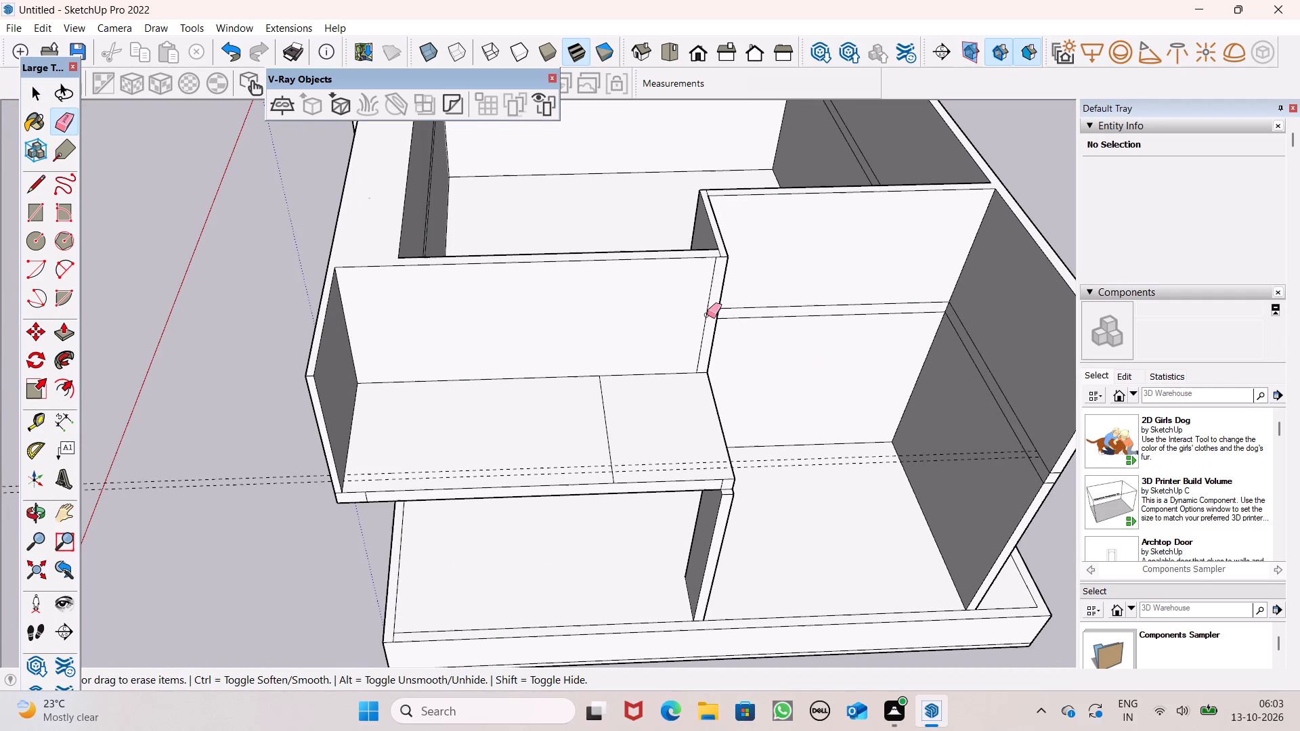
pyautogui.click(708, 313)
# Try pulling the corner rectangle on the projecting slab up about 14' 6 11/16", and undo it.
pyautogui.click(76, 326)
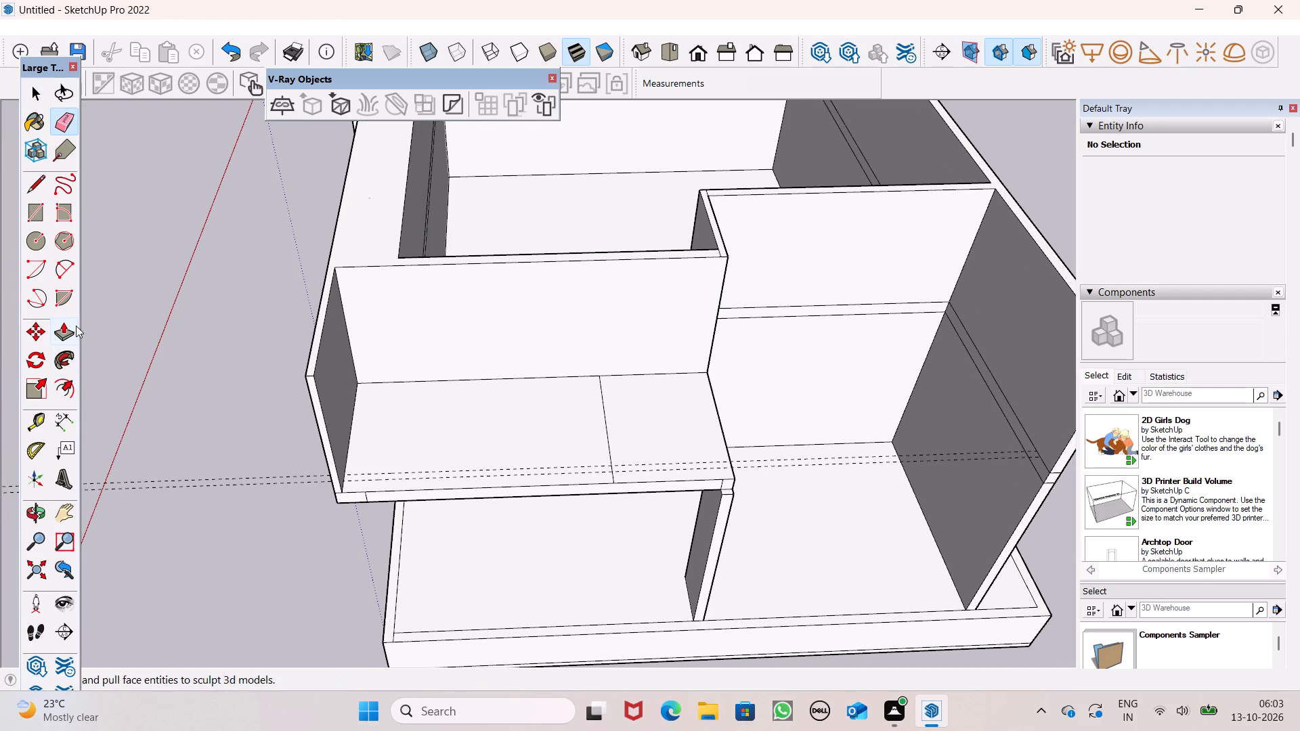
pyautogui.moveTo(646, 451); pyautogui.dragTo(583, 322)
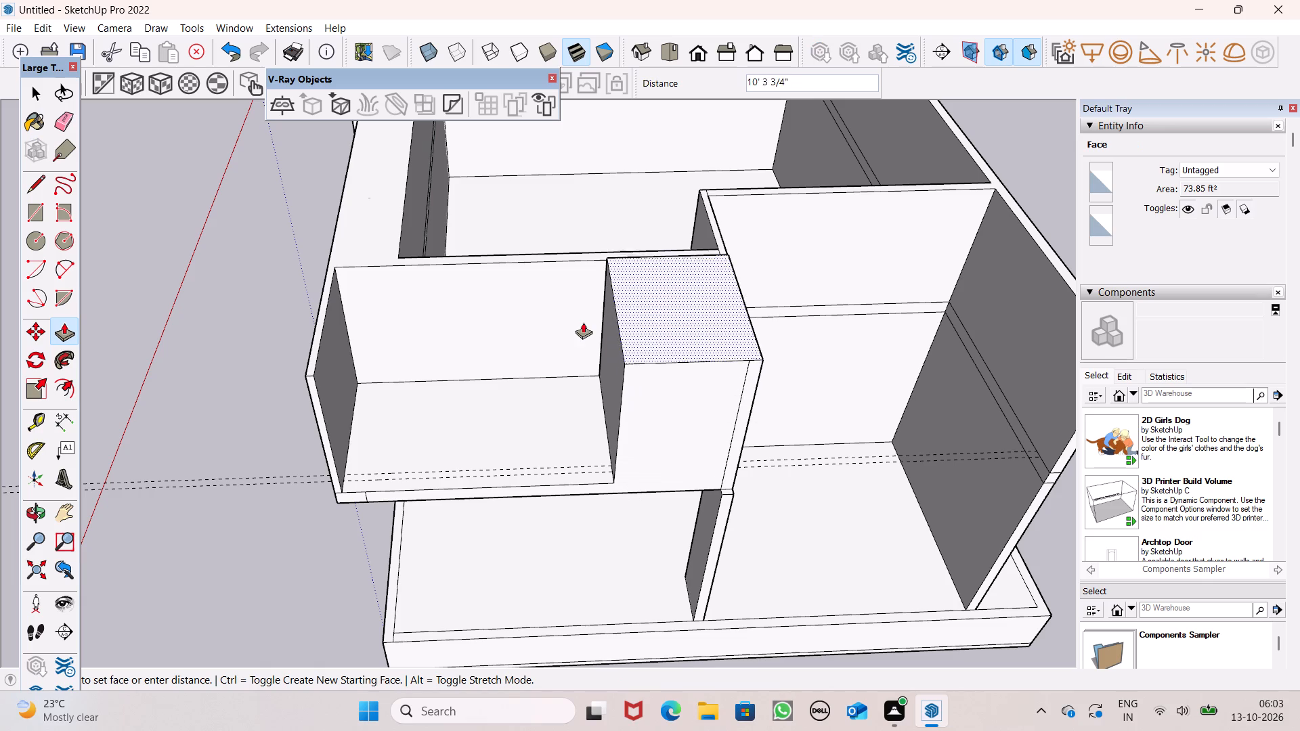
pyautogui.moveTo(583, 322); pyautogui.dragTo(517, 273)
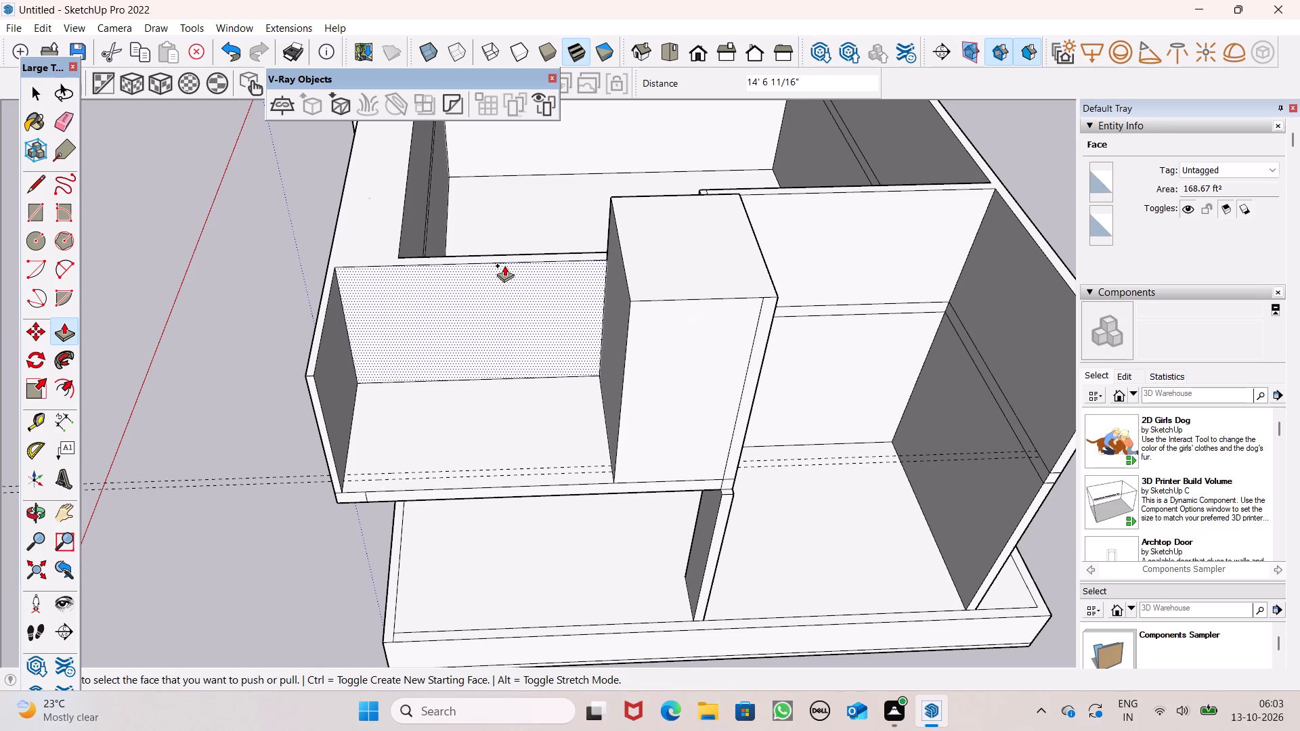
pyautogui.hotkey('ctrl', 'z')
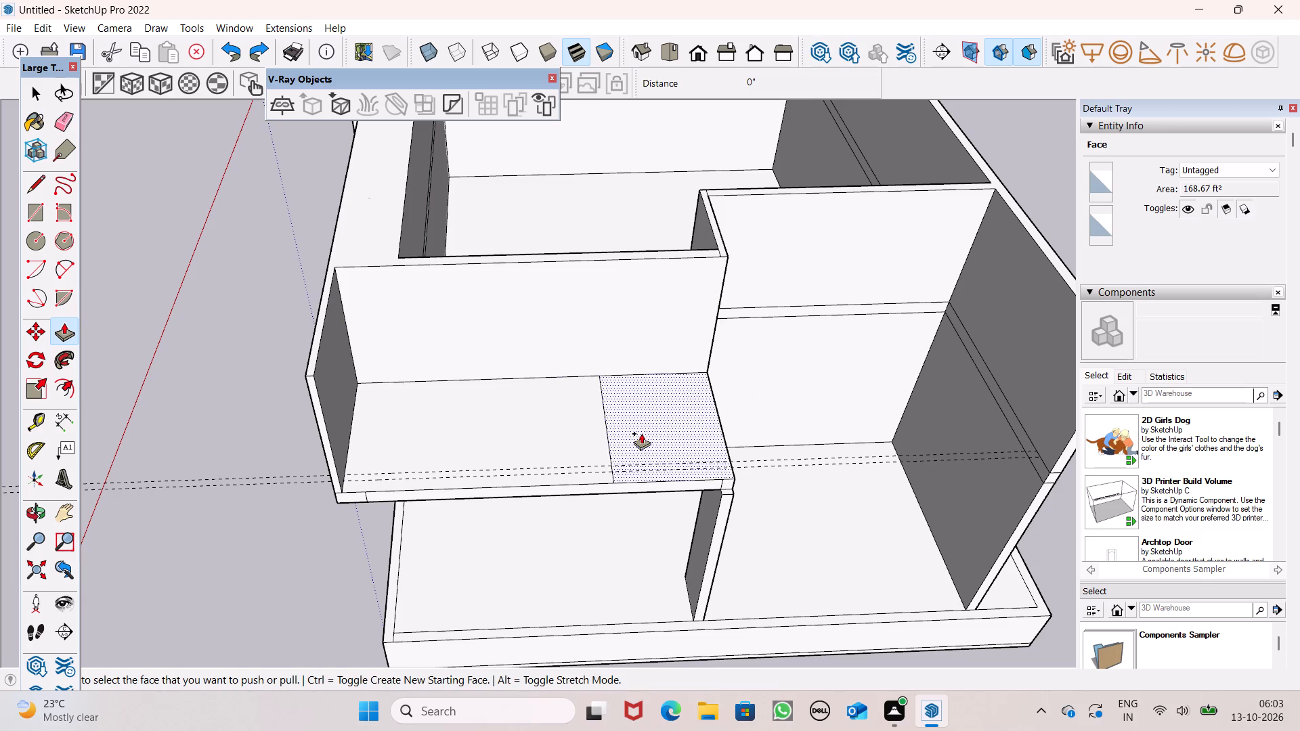
# Pull the corner rectangle on the projecting slab up 10', level with the top of the adjoining wall.
pyautogui.moveTo(643, 433); pyautogui.dragTo(491, 257)
# Draw a 6" by about 16' 10 3/8" rectangle between the two guide lines, from the side wall to the raised block.
pyautogui.scroll(-3, 473, 376)
pyautogui.moveTo(552, 458); pyautogui.dragTo(559, 361, button='middle')
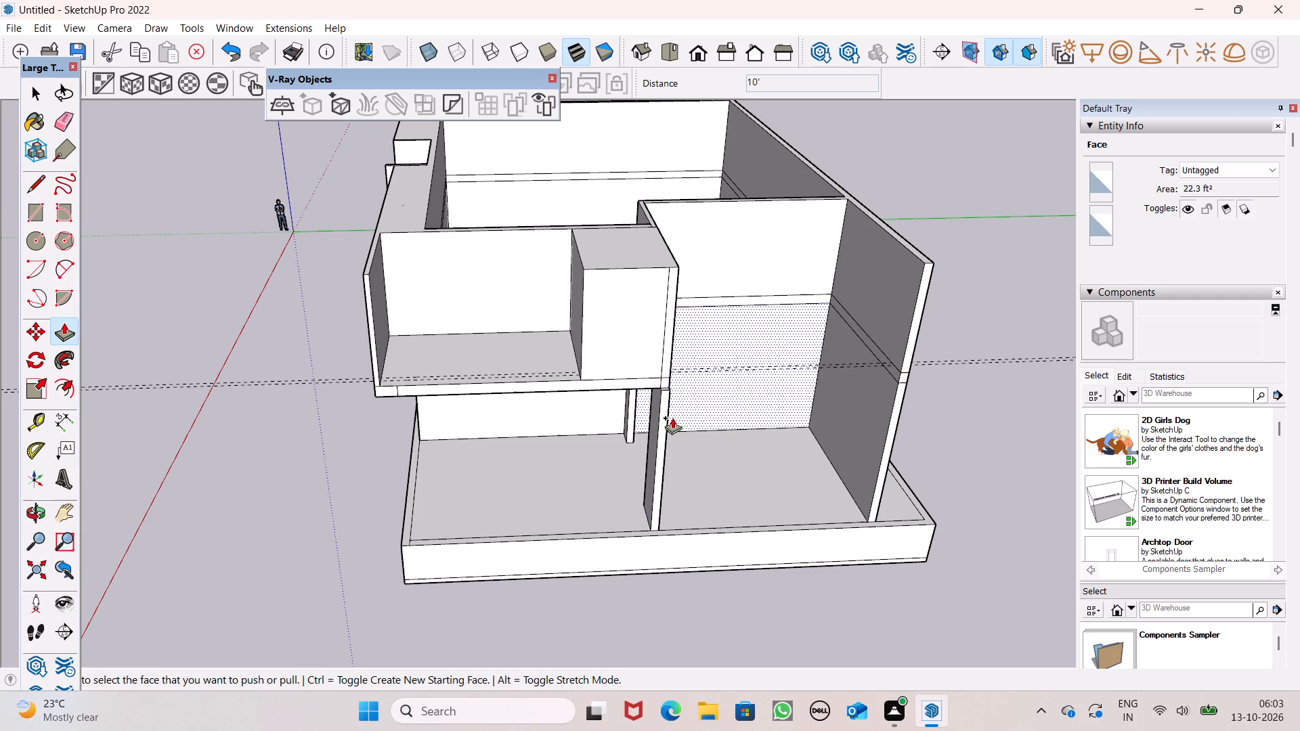
pyautogui.scroll(1, 571, 384)
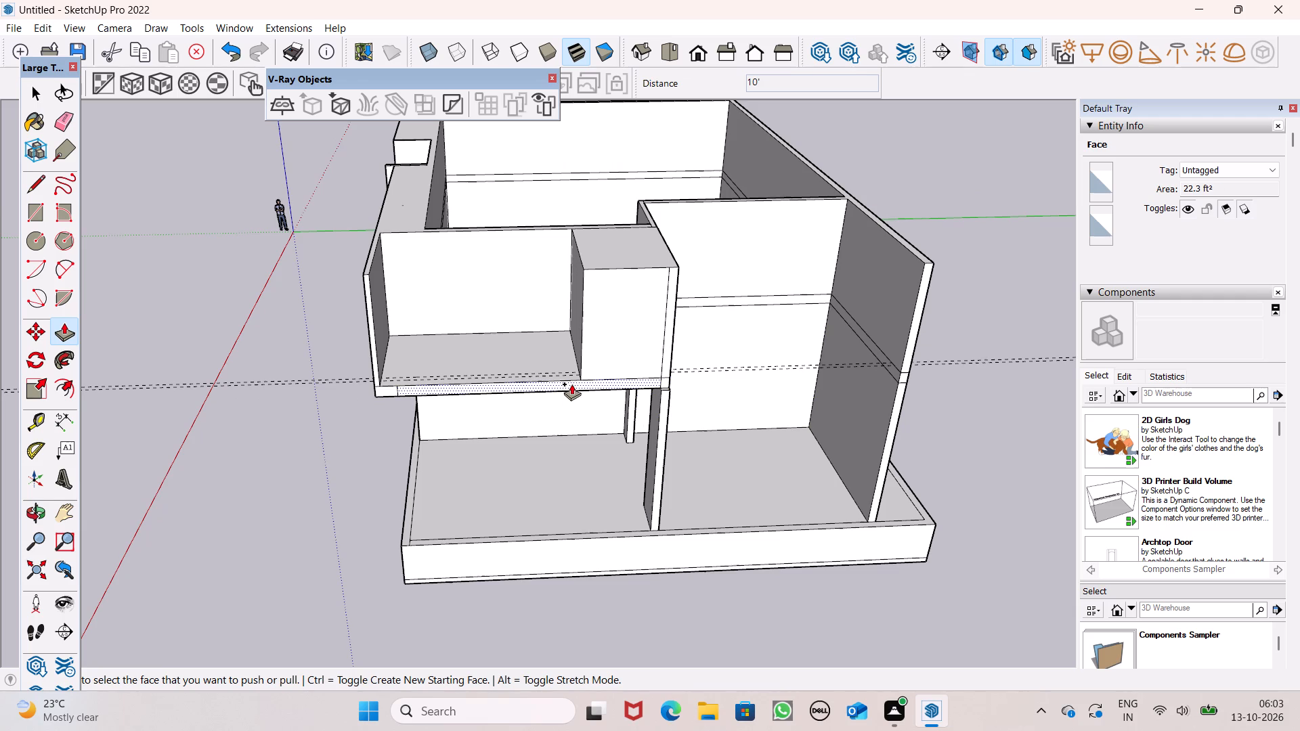
pyautogui.moveTo(472, 397); pyautogui.dragTo(429, 531, button='middle')
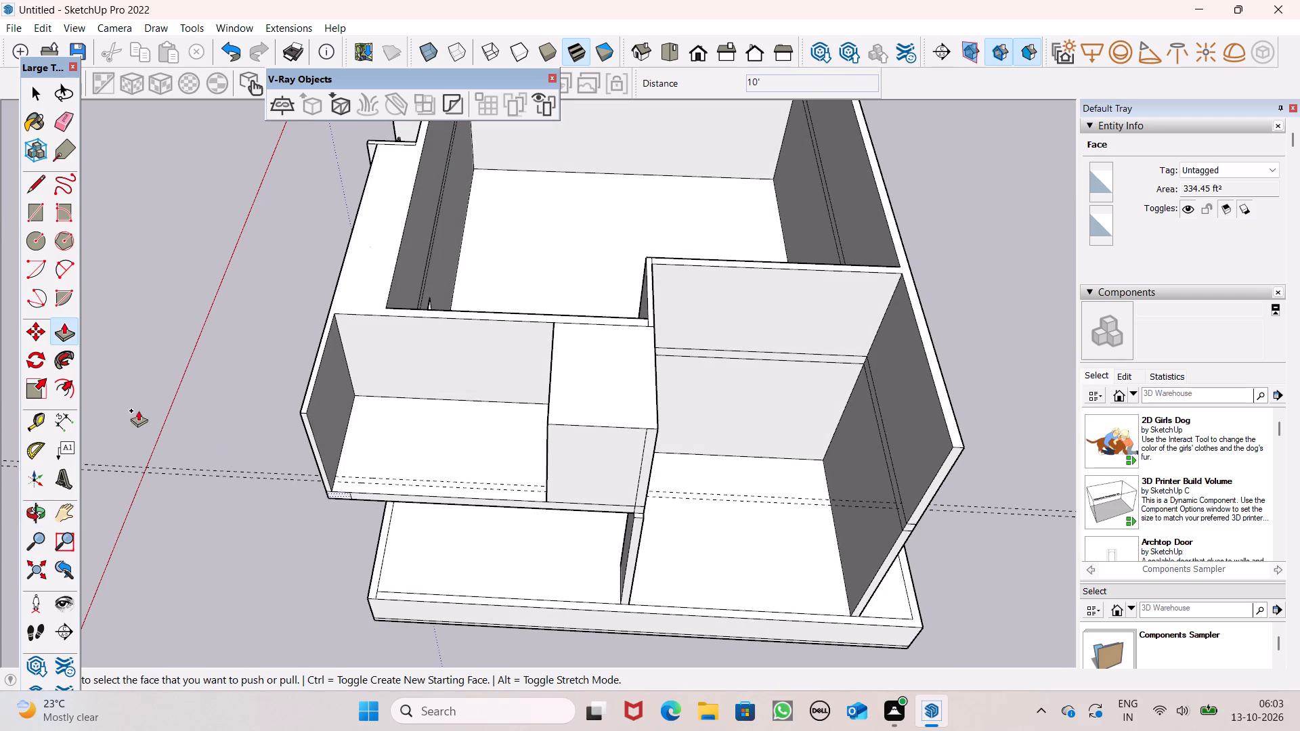
pyautogui.click(27, 213)
pyautogui.moveTo(311, 510); pyautogui.dragTo(338, 558, button='middle')
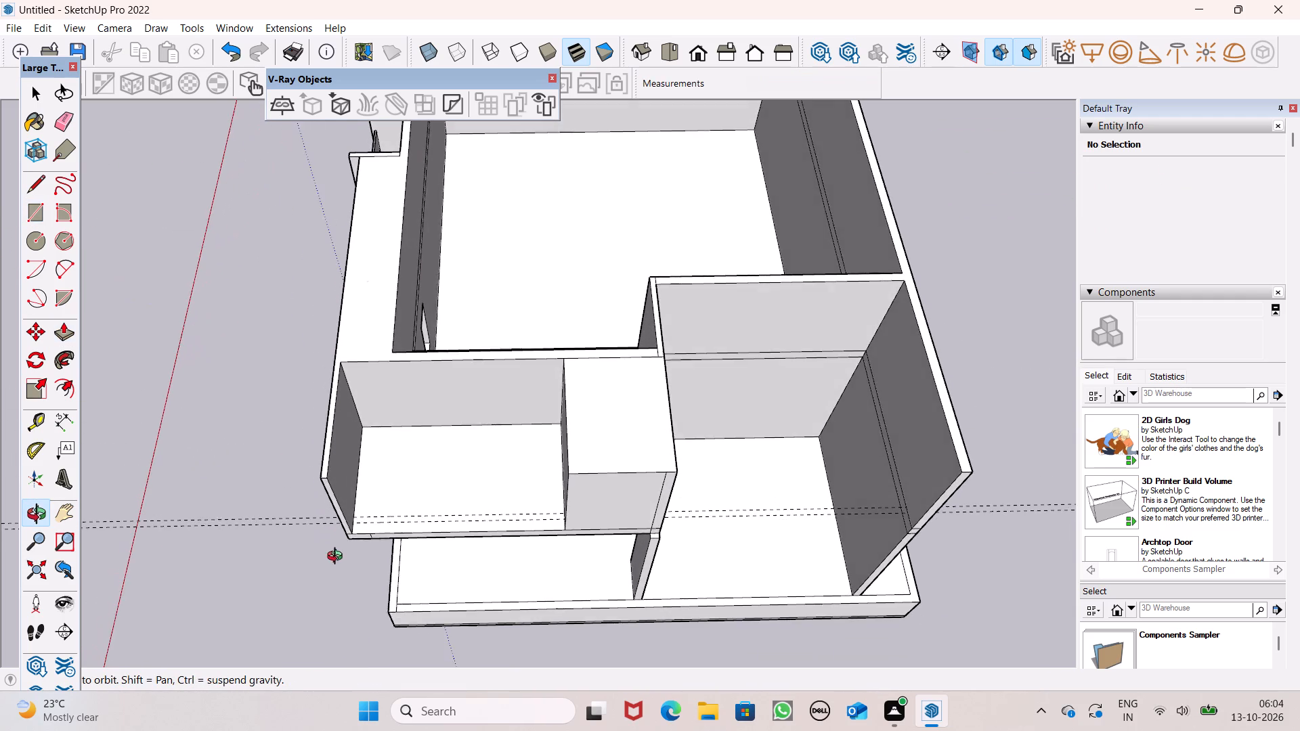
pyautogui.moveTo(338, 558); pyautogui.dragTo(338, 559, button='middle')
pyautogui.scroll(7, 407, 556)
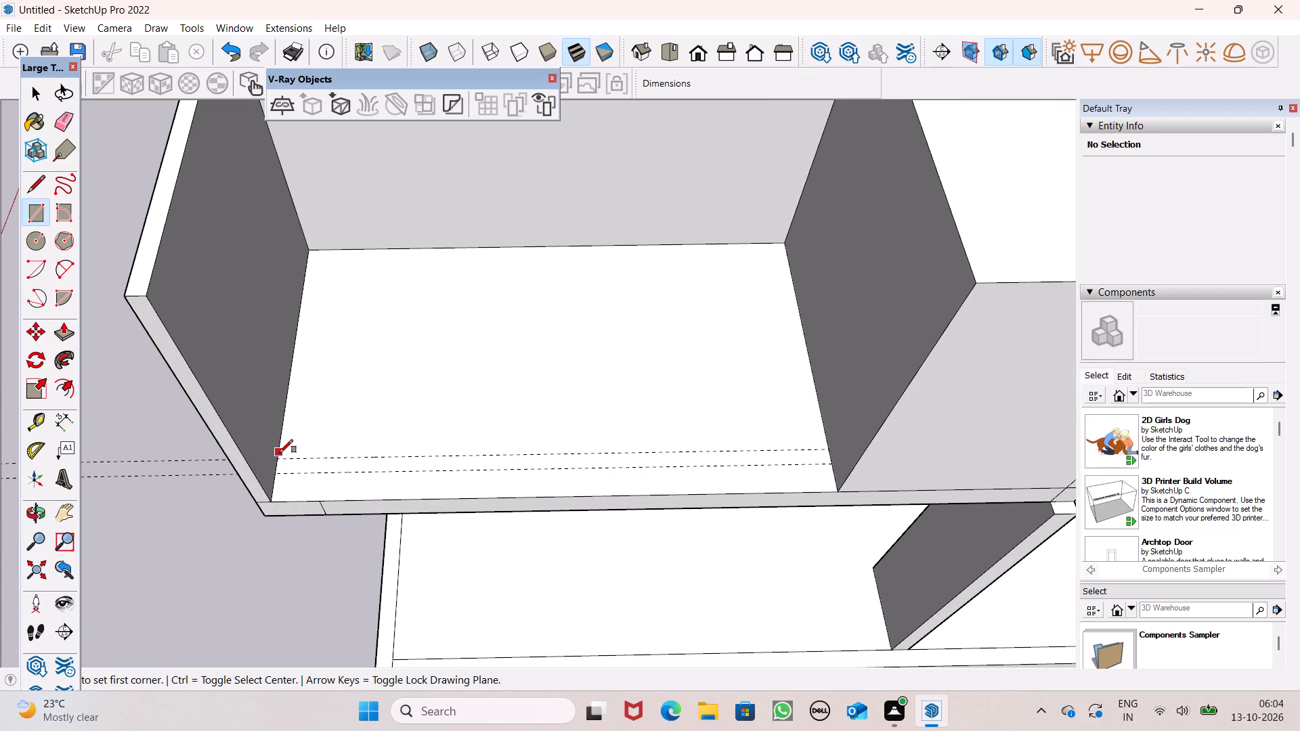
pyautogui.moveTo(280, 457); pyautogui.dragTo(284, 464)
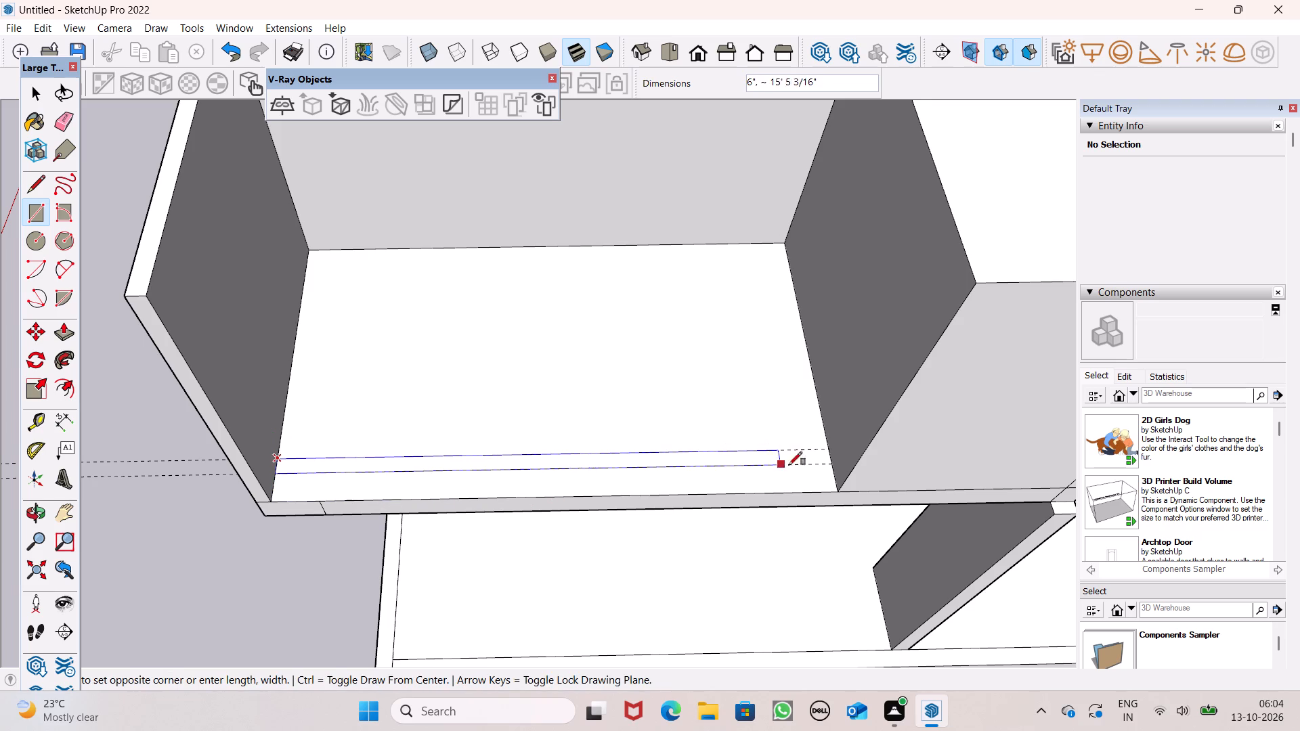
pyautogui.click(830, 468)
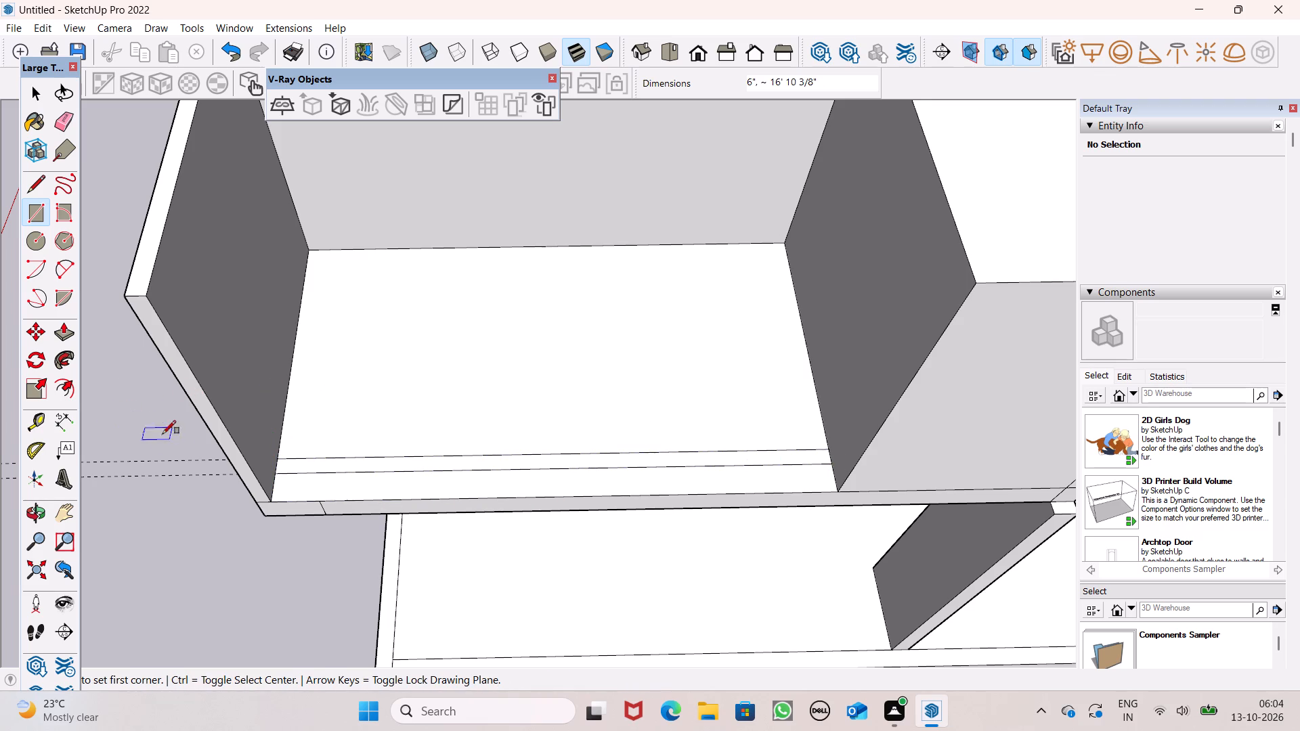
pyautogui.press('space')
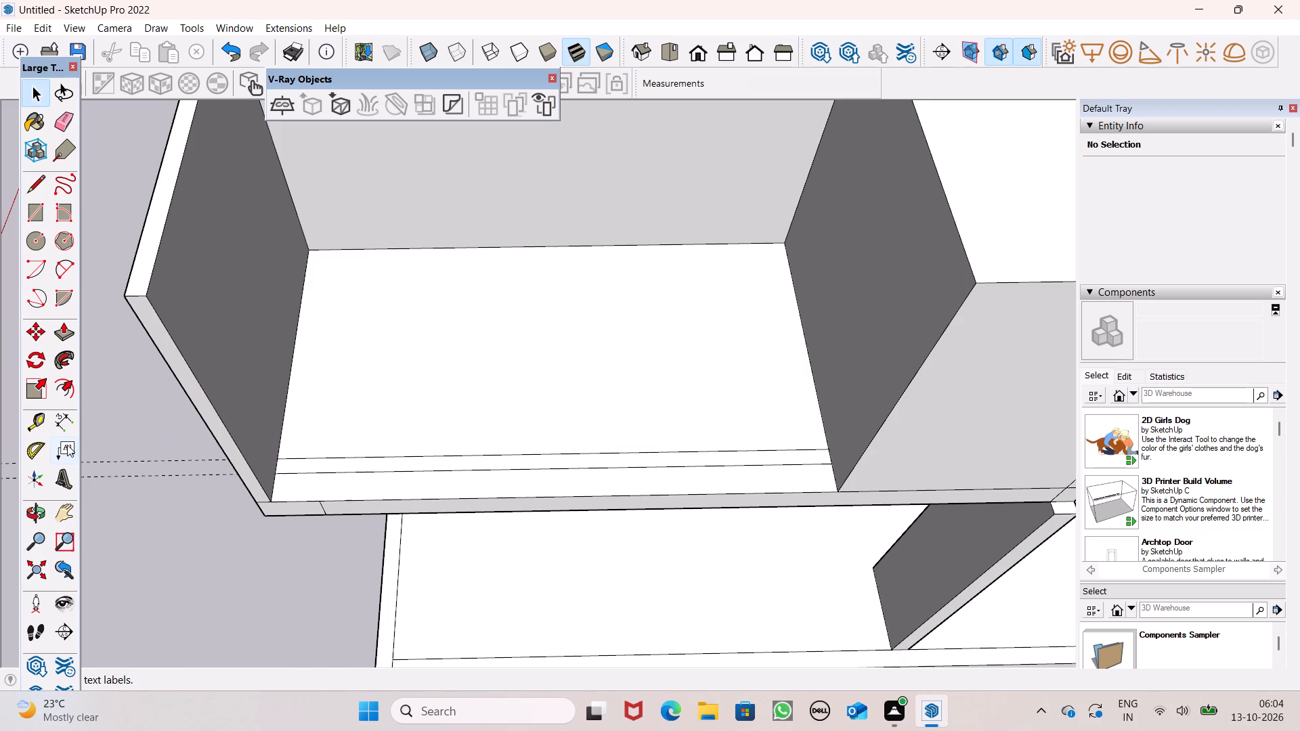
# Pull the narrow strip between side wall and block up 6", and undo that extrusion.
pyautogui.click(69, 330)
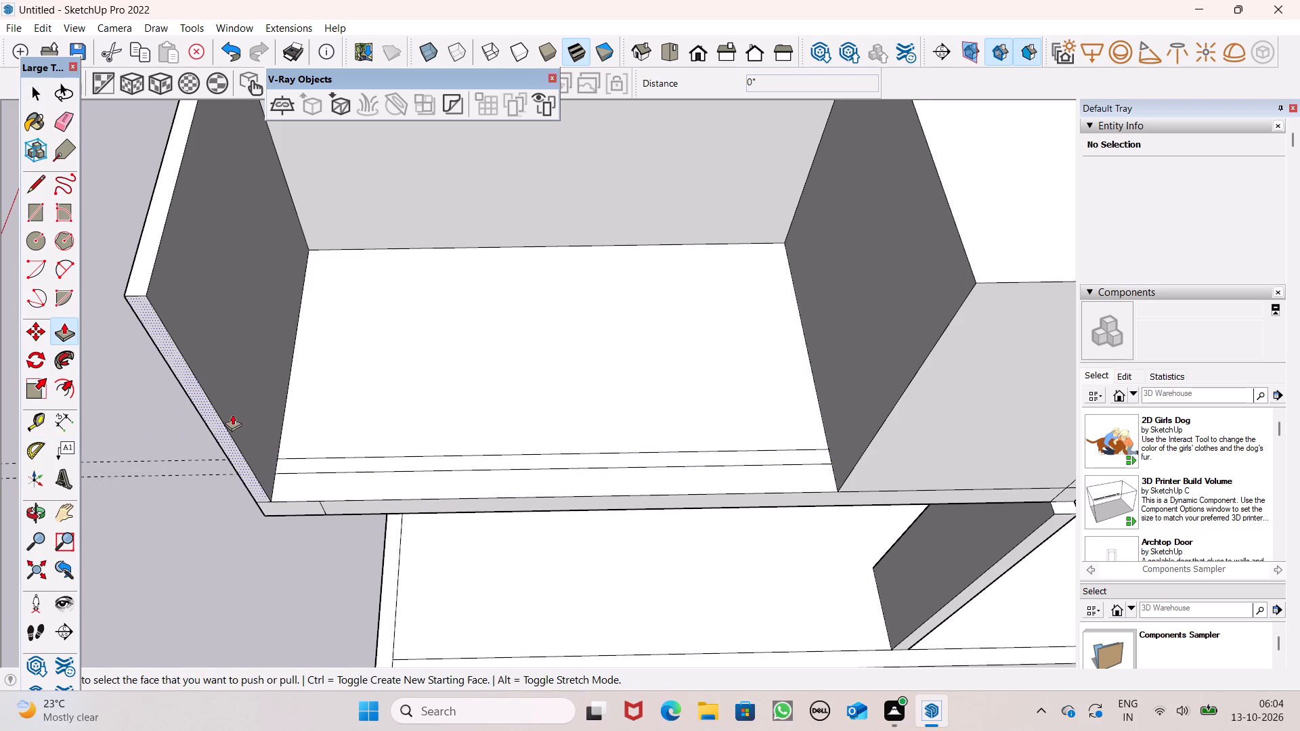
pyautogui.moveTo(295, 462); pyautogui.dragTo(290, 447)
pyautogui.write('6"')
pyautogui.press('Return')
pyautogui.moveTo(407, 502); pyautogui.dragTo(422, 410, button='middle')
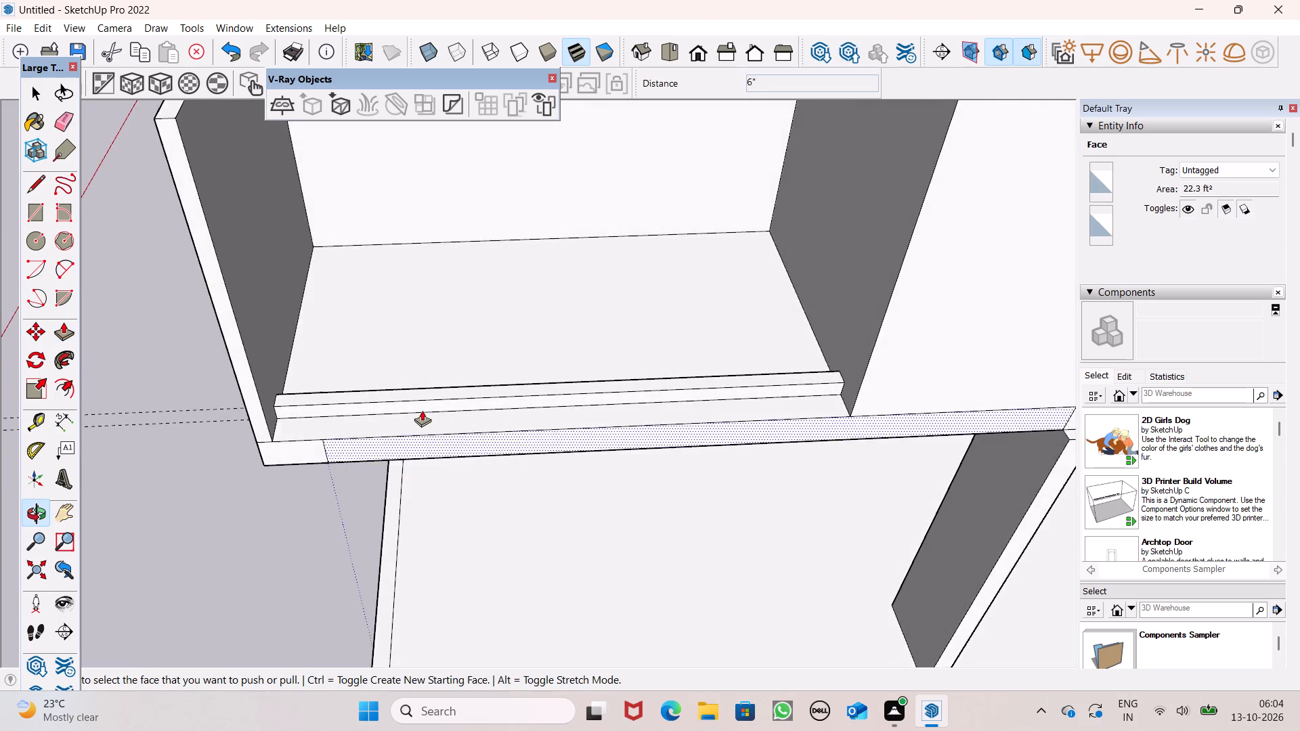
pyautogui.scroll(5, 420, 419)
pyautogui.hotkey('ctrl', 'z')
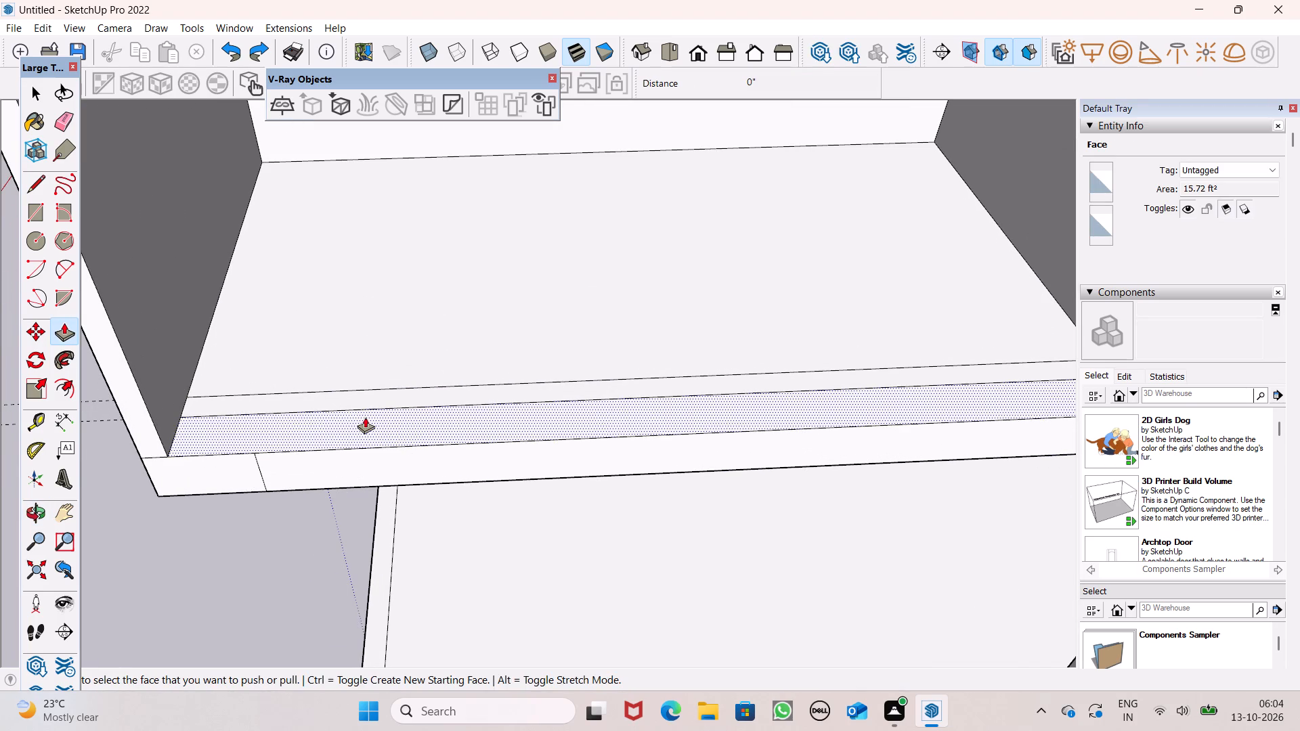
# Pull the narrow strip near the slab's outer edge up 9" to form a low curb.
pyautogui.moveTo(362, 395); pyautogui.dragTo(357, 374)
pyautogui.write('9"')
pyautogui.press('Return')
# Pull the curb's outer face about 4 13/16" toward the outer edge of the projecting slab.
pyautogui.moveTo(346, 387); pyautogui.dragTo(344, 403)
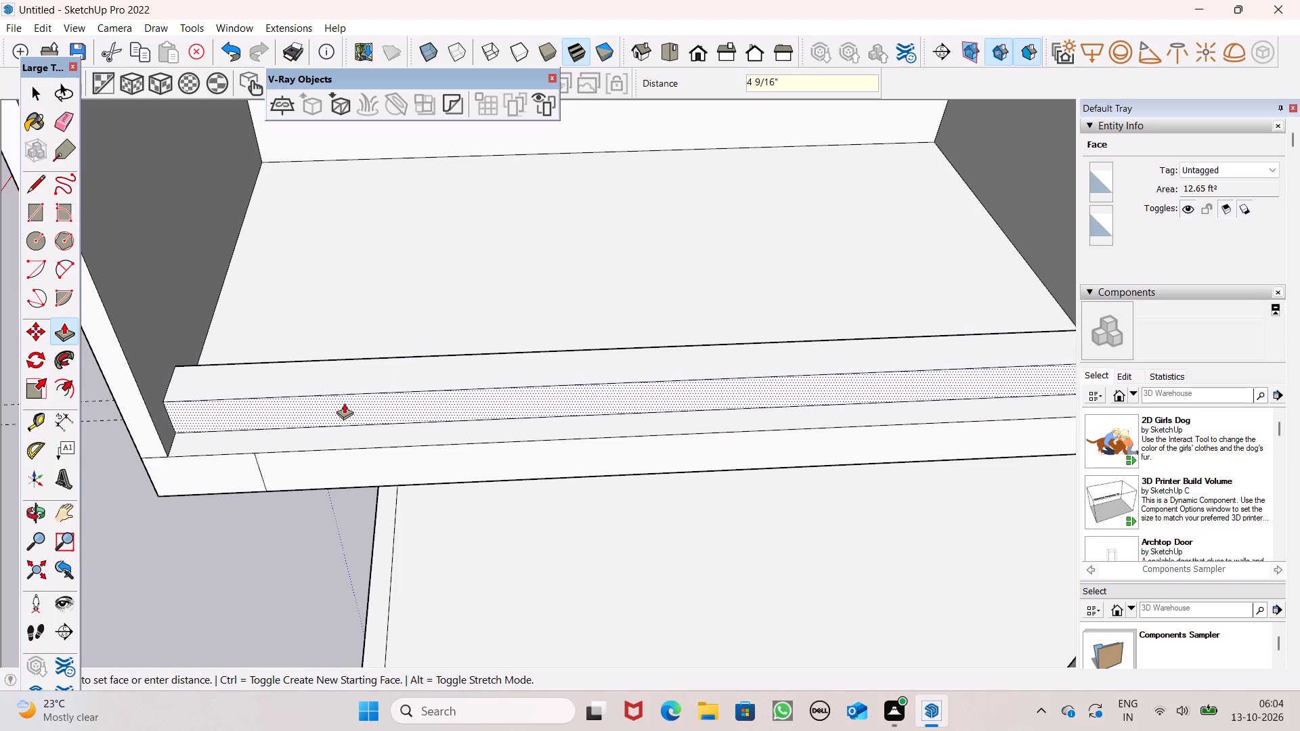
pyautogui.moveTo(344, 403); pyautogui.dragTo(343, 403)
# Push the curb's inner face about 2" toward the outer edge, making the curb narrower.
pyautogui.scroll(-5, 378, 370)
pyautogui.moveTo(559, 441); pyautogui.dragTo(297, 682, button='middle')
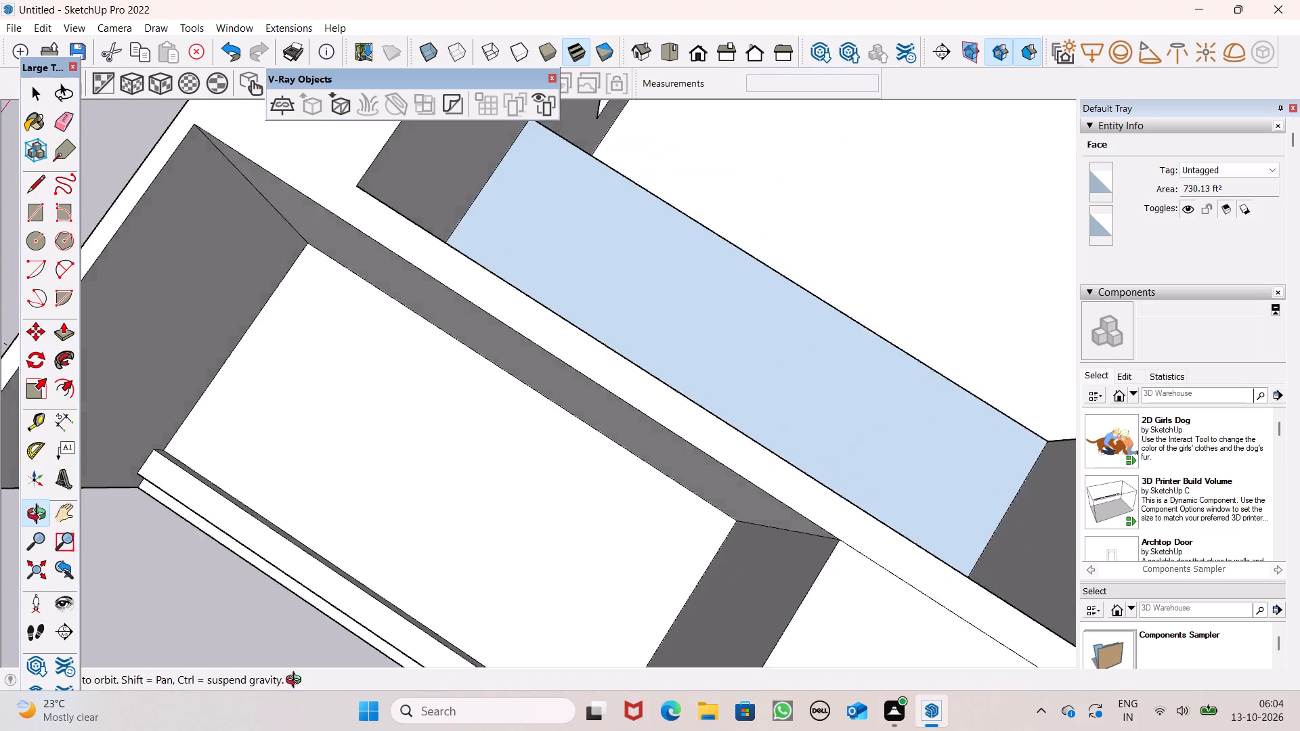
pyautogui.moveTo(297, 682); pyautogui.dragTo(114, 635, button='middle')
pyautogui.scroll(-1, 383, 479)
pyautogui.moveTo(443, 519); pyautogui.dragTo(373, 545, button='middle')
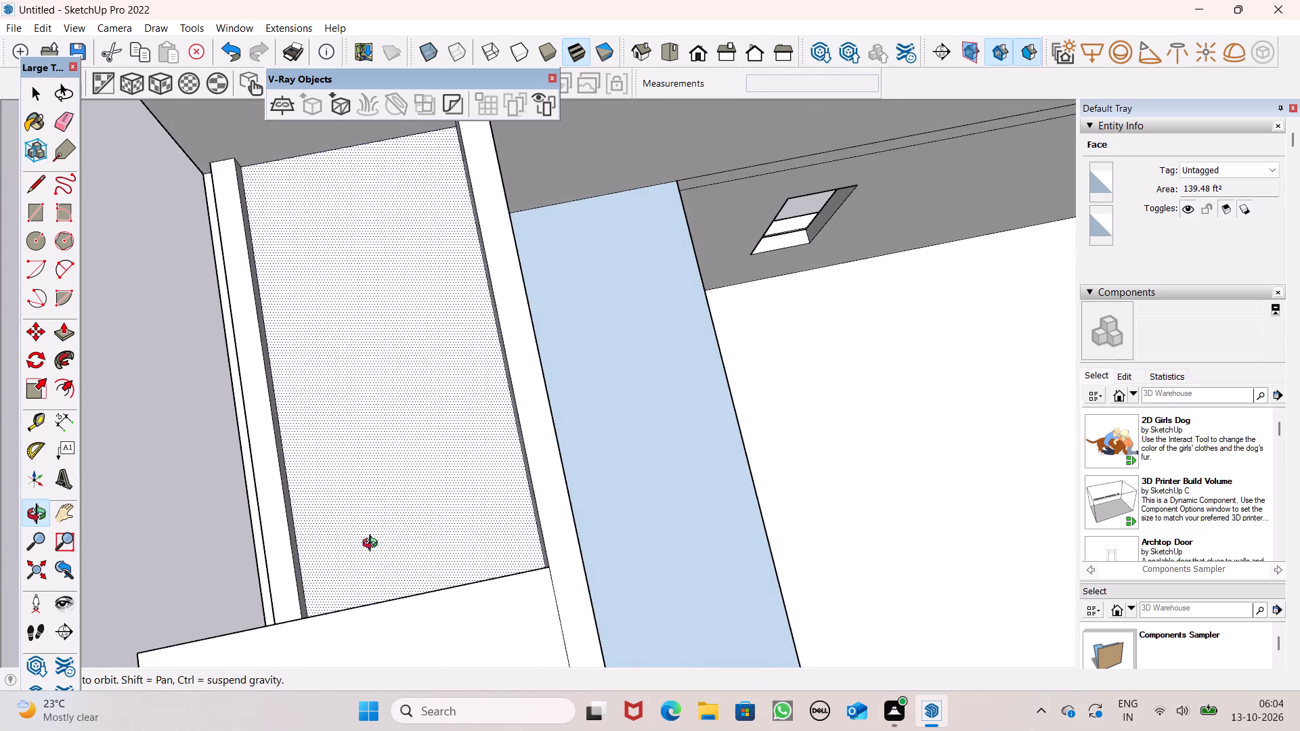
pyautogui.moveTo(373, 545); pyautogui.dragTo(175, 504, button='middle')
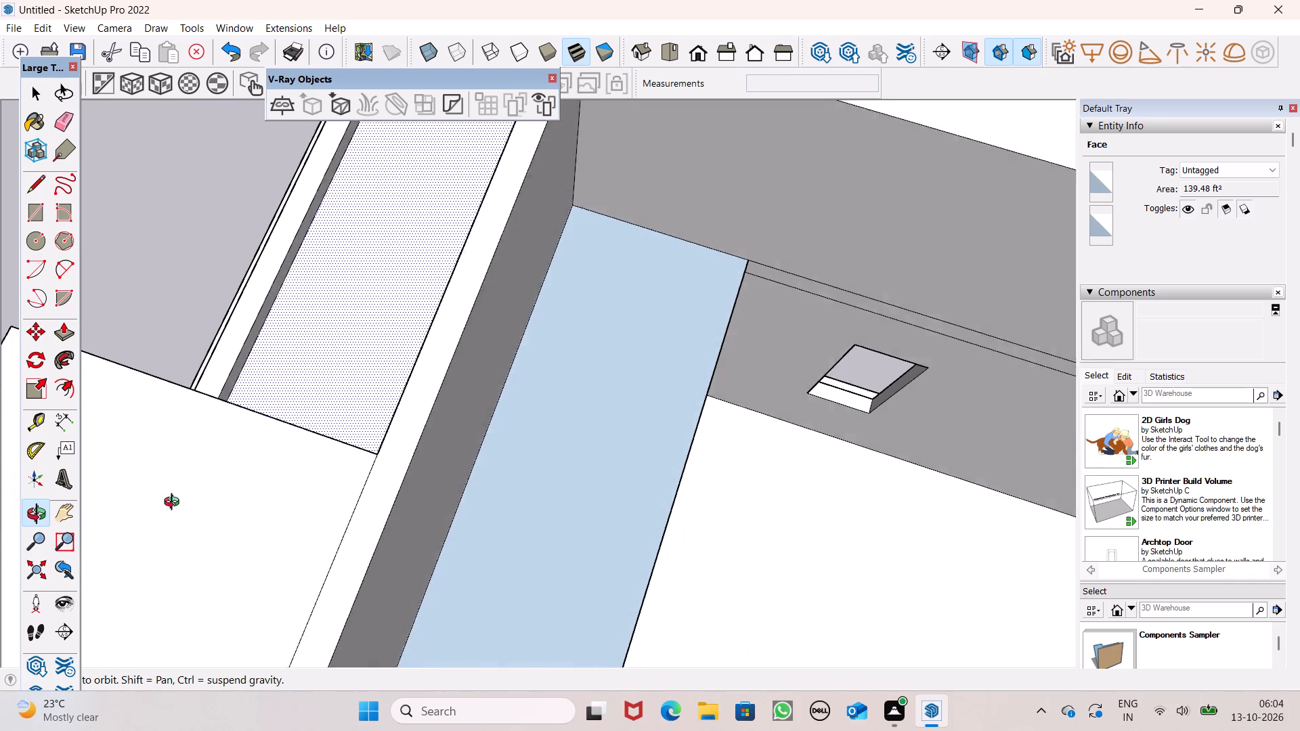
pyautogui.moveTo(175, 504); pyautogui.dragTo(167, 491, button='middle')
pyautogui.scroll(4, 243, 208)
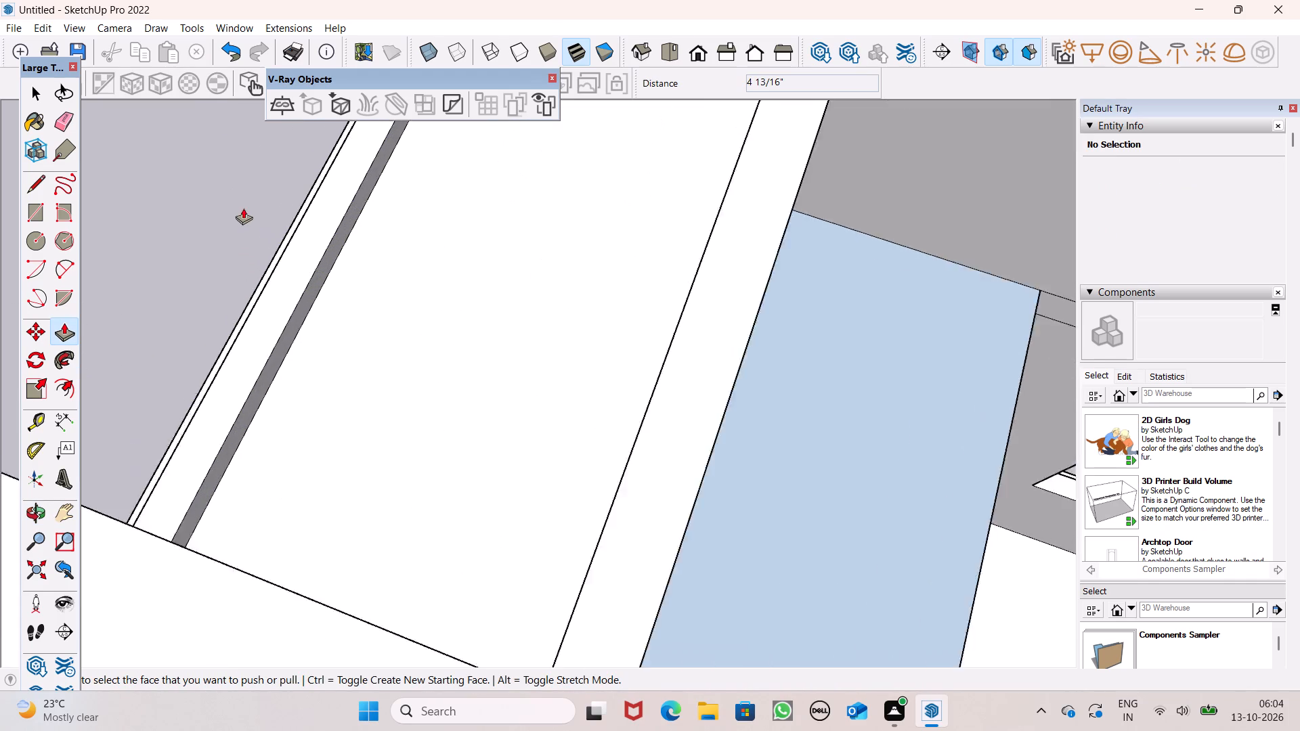
pyautogui.scroll(2, 243, 208)
pyautogui.scroll(2, 301, 400)
pyautogui.moveTo(291, 398); pyautogui.dragTo(280, 395)
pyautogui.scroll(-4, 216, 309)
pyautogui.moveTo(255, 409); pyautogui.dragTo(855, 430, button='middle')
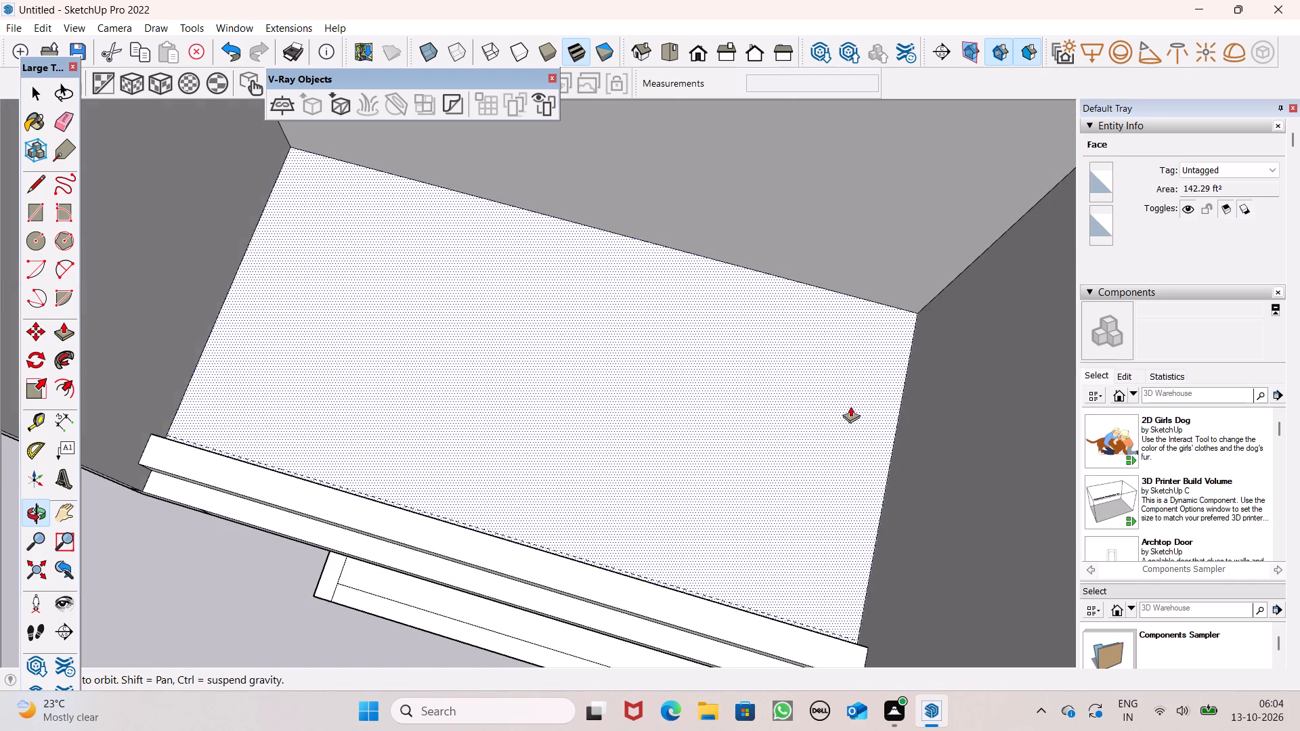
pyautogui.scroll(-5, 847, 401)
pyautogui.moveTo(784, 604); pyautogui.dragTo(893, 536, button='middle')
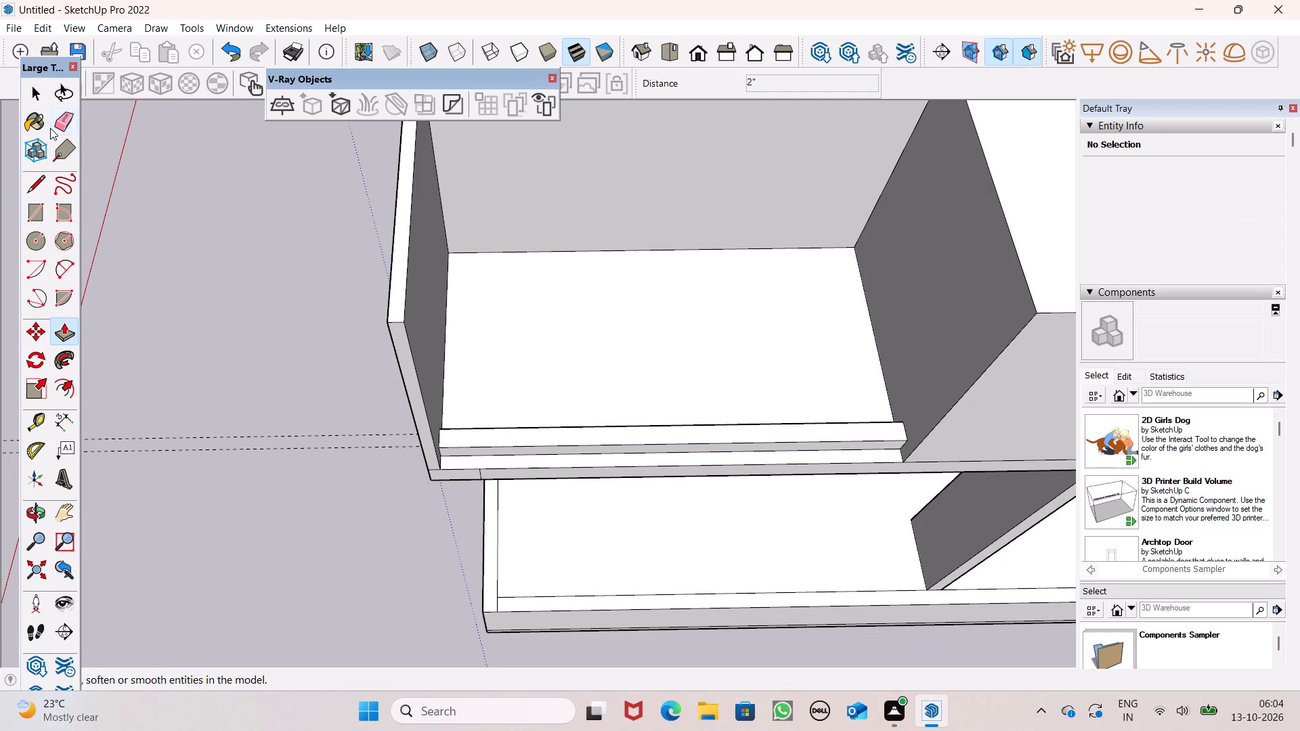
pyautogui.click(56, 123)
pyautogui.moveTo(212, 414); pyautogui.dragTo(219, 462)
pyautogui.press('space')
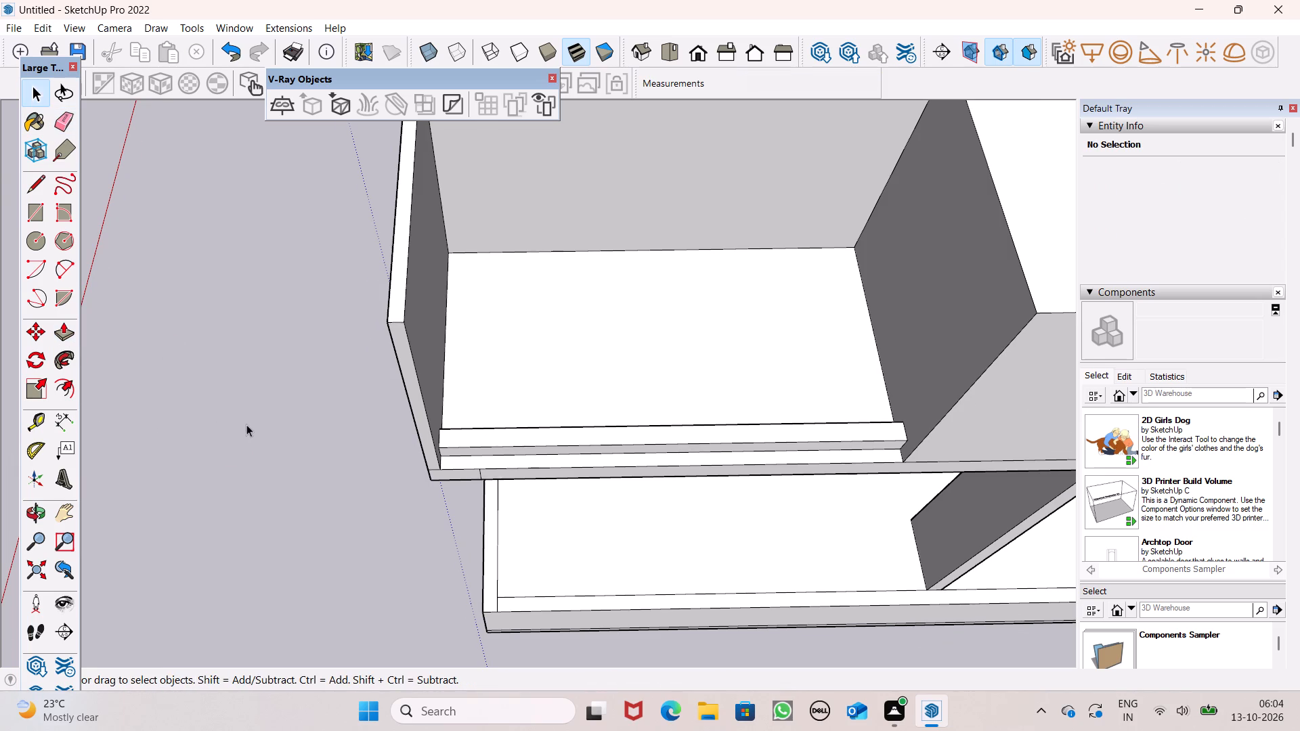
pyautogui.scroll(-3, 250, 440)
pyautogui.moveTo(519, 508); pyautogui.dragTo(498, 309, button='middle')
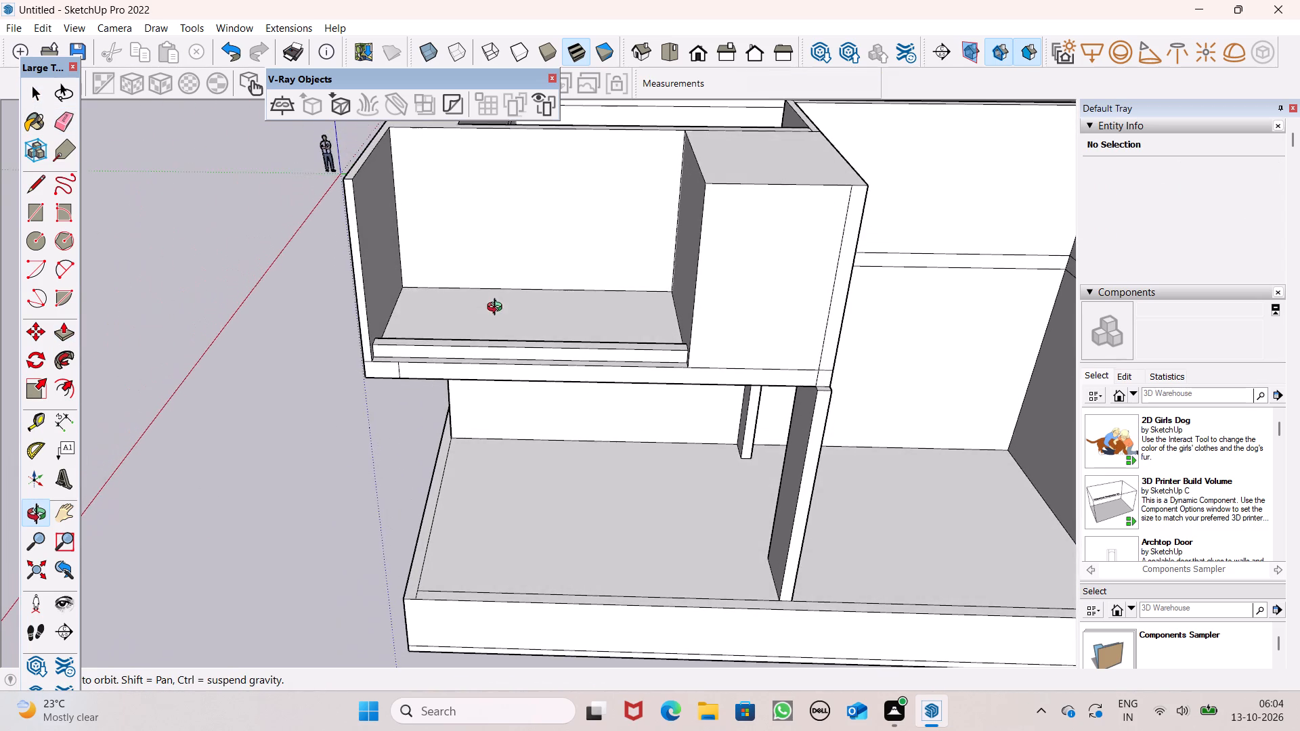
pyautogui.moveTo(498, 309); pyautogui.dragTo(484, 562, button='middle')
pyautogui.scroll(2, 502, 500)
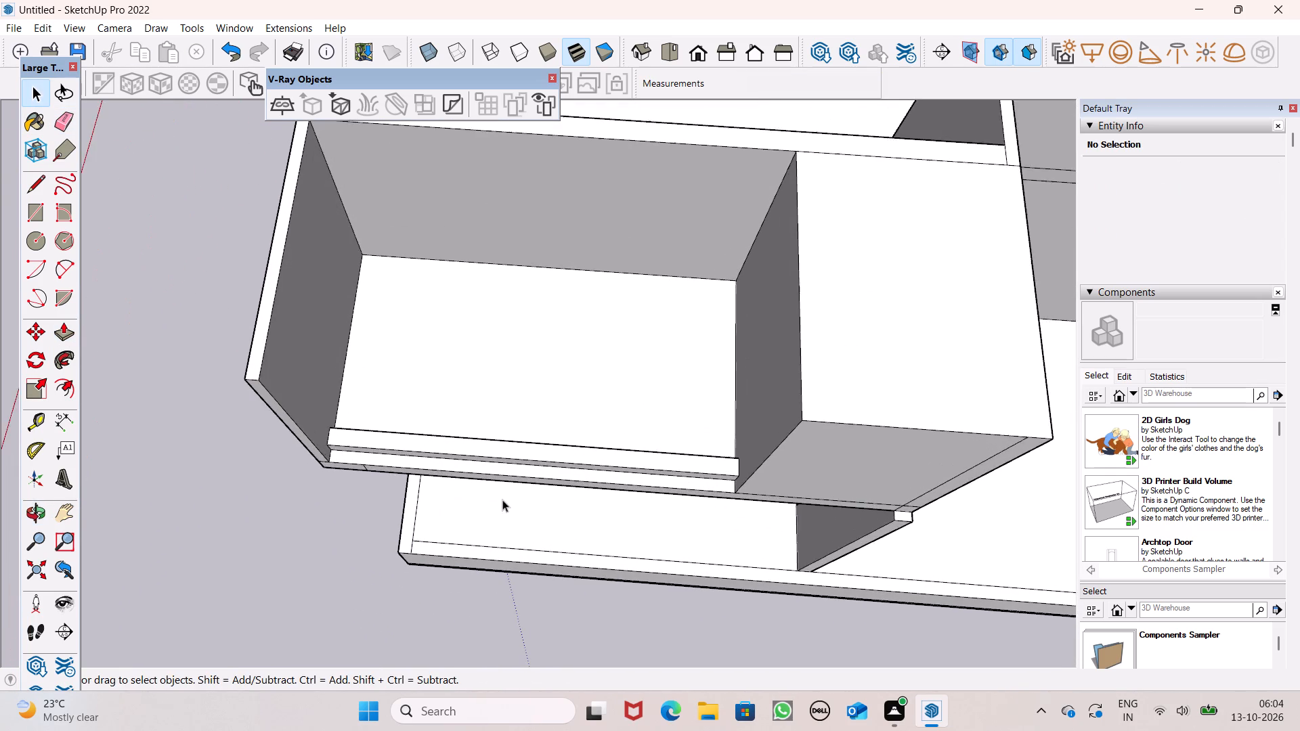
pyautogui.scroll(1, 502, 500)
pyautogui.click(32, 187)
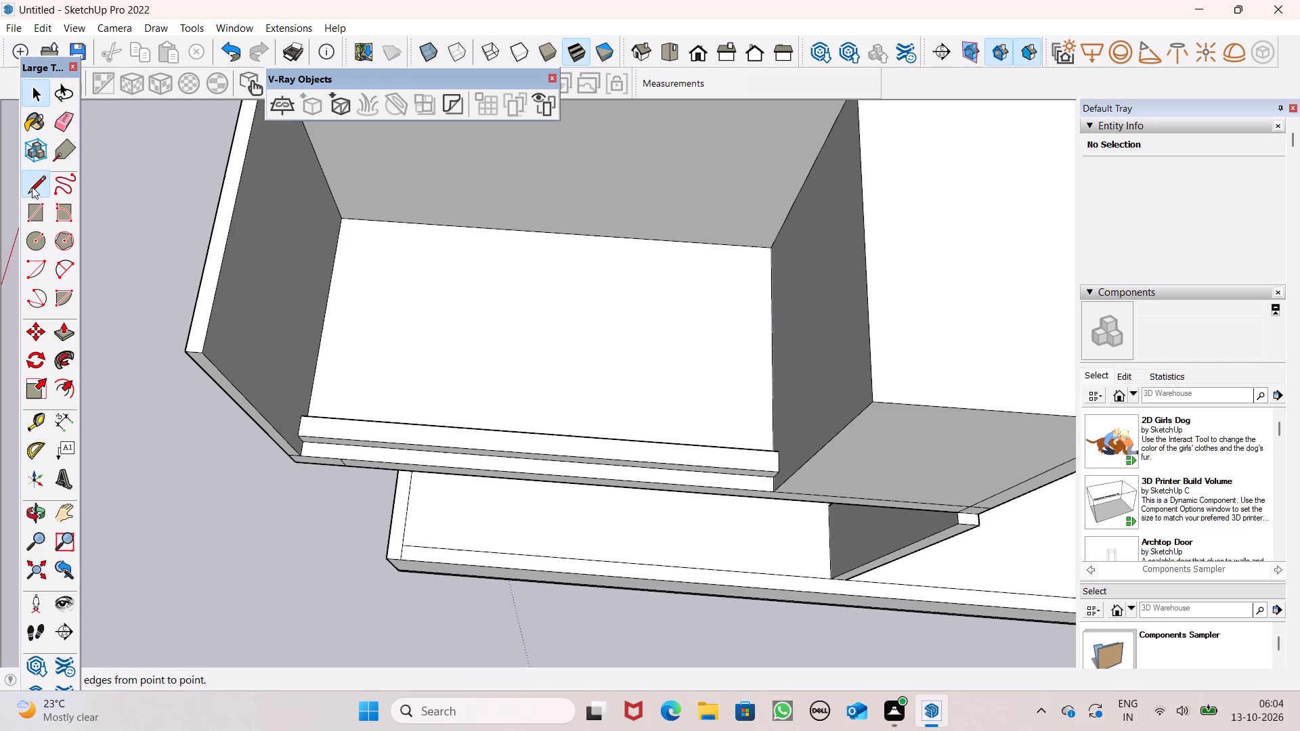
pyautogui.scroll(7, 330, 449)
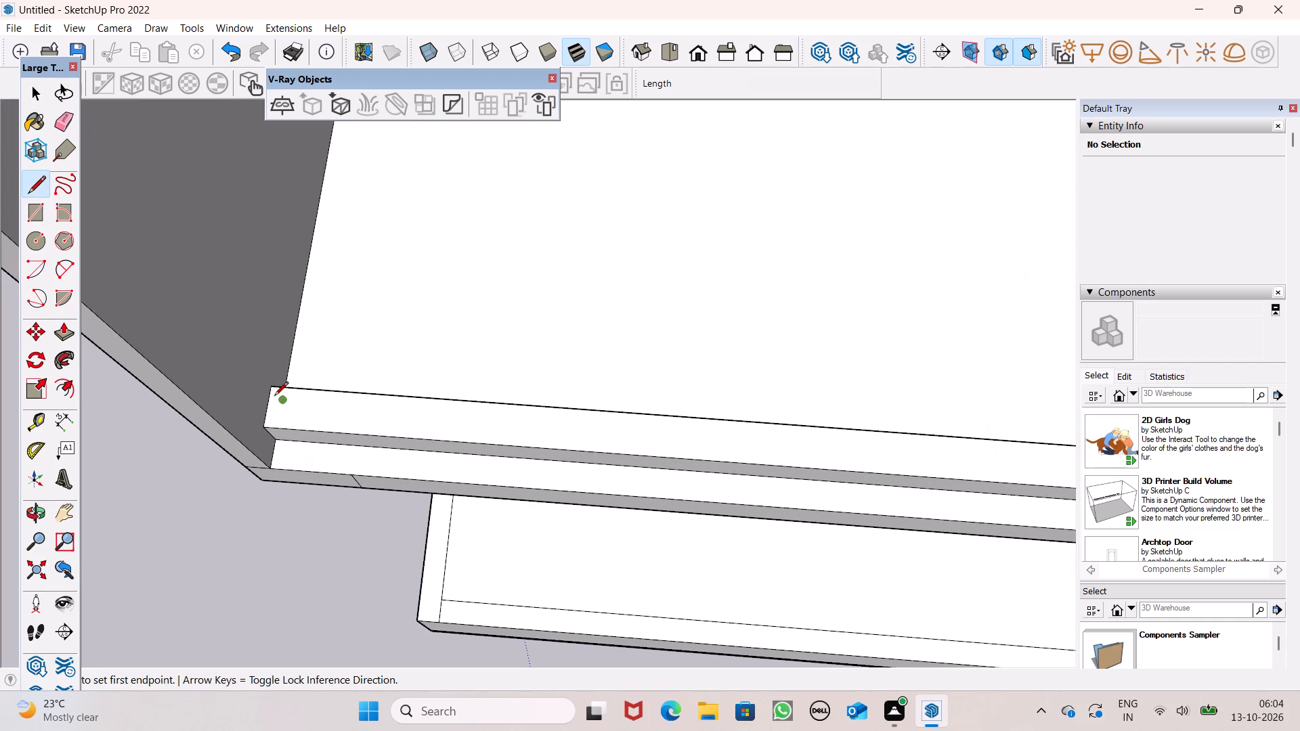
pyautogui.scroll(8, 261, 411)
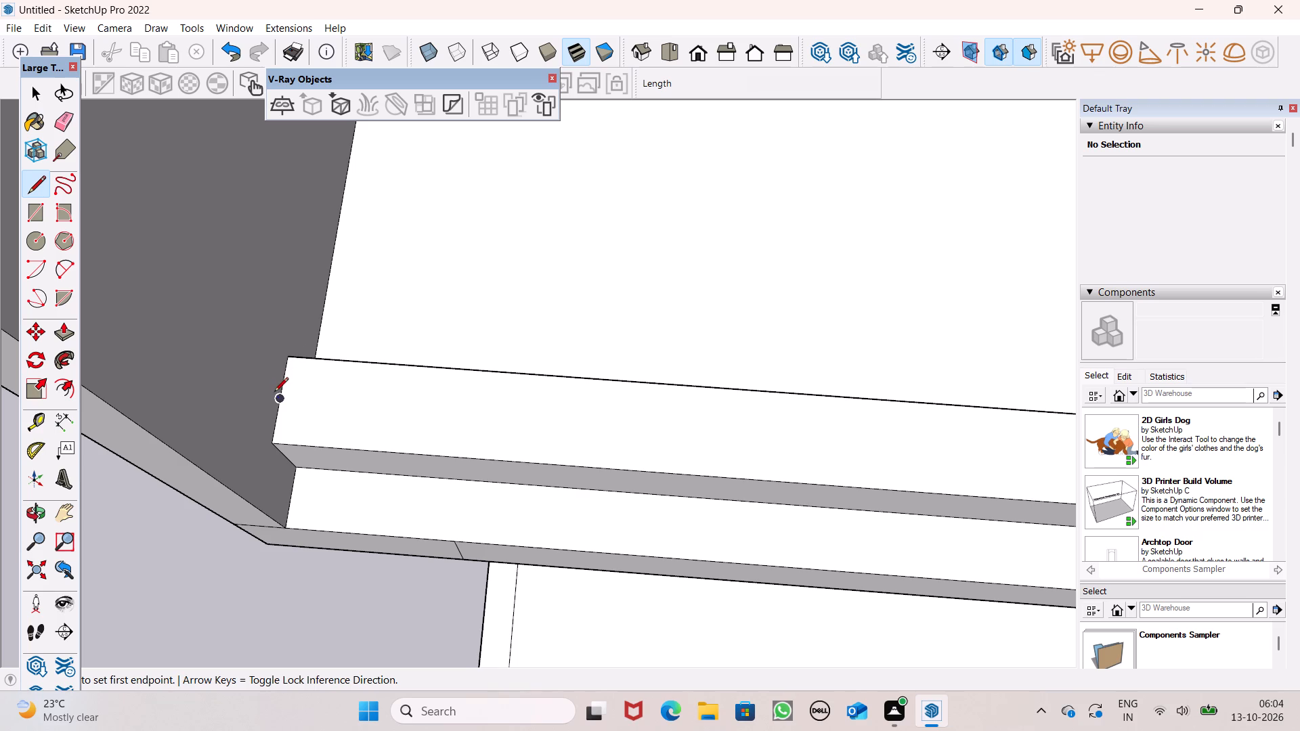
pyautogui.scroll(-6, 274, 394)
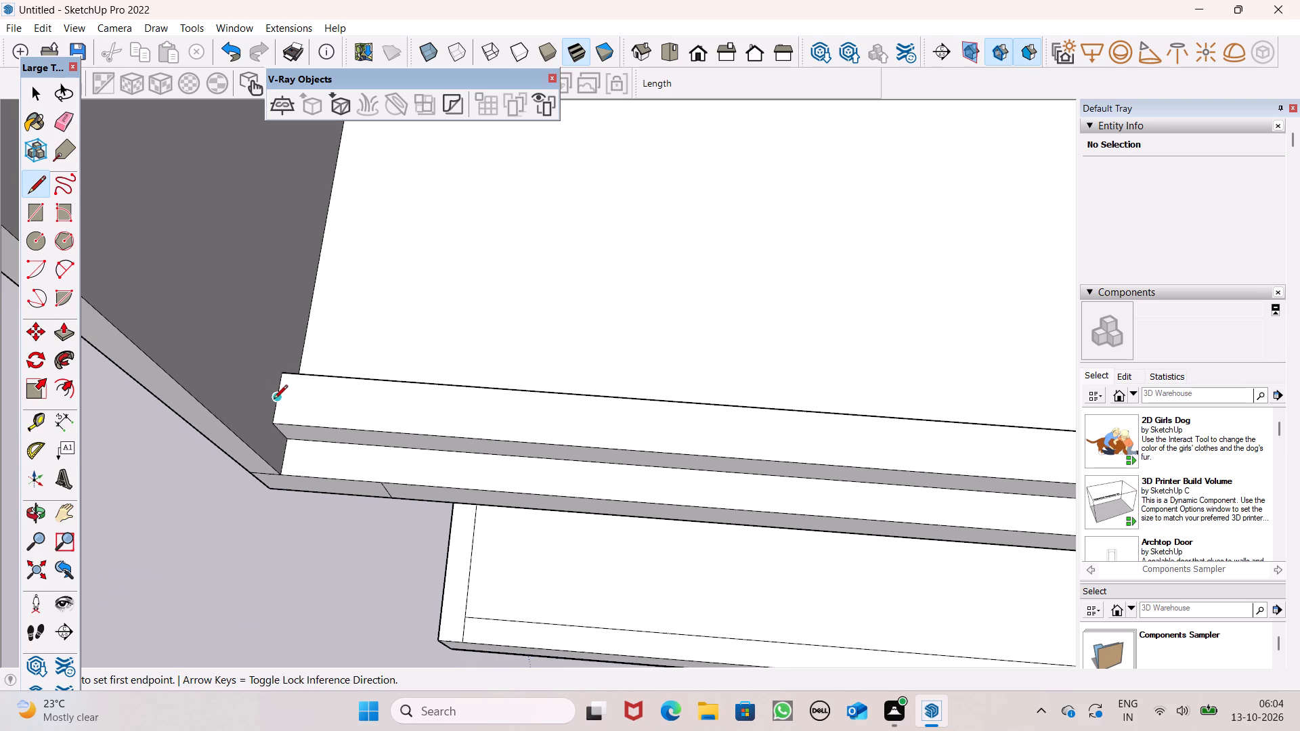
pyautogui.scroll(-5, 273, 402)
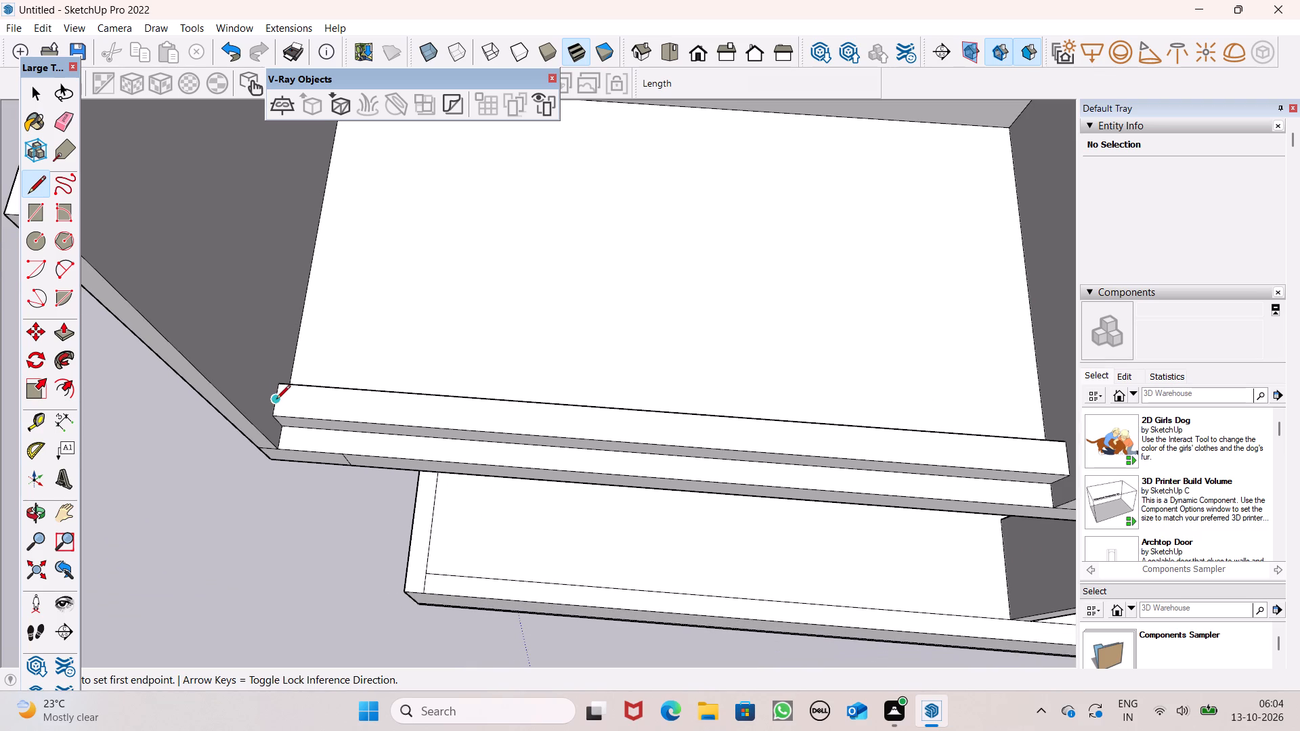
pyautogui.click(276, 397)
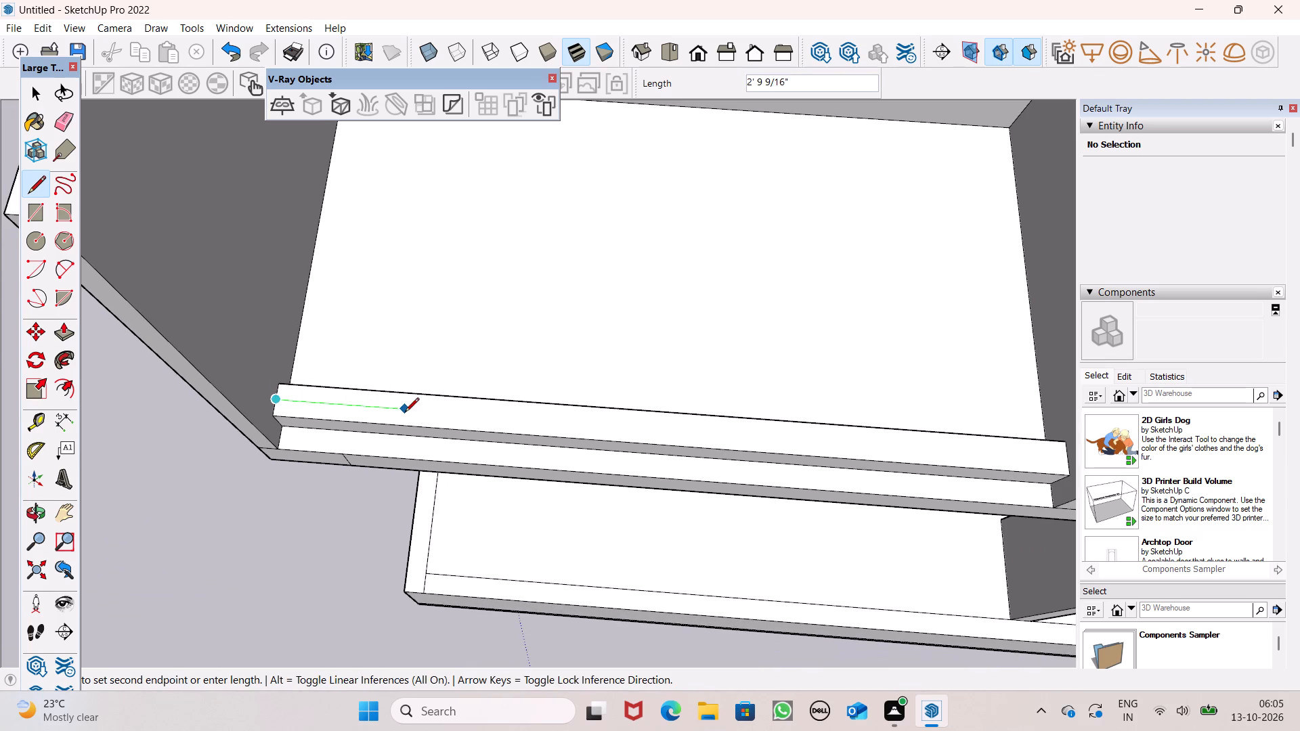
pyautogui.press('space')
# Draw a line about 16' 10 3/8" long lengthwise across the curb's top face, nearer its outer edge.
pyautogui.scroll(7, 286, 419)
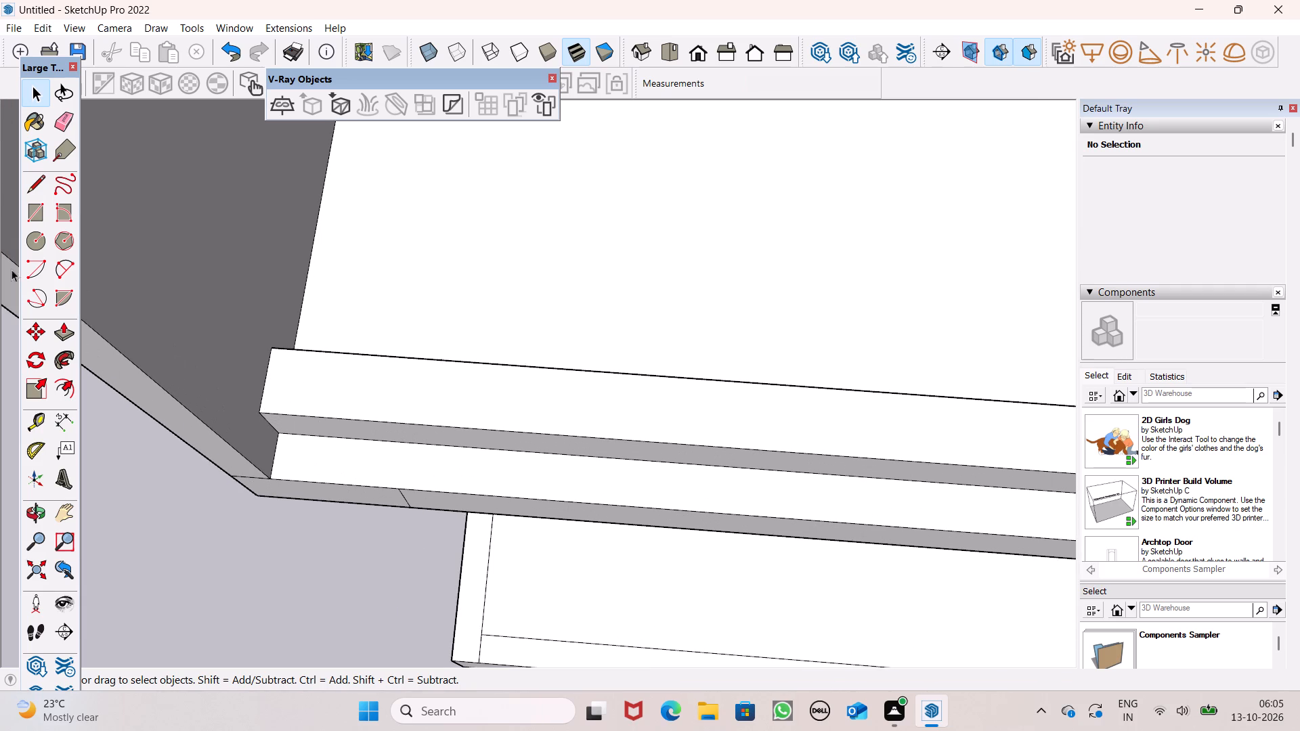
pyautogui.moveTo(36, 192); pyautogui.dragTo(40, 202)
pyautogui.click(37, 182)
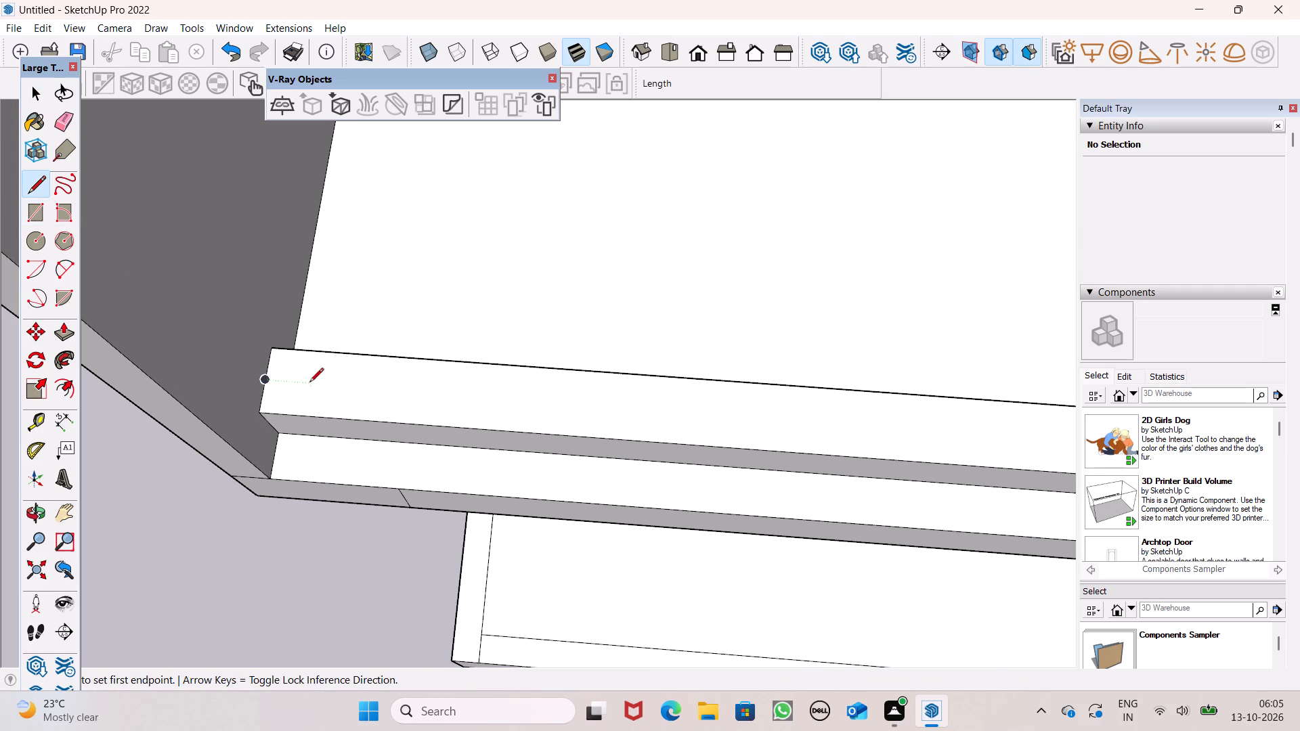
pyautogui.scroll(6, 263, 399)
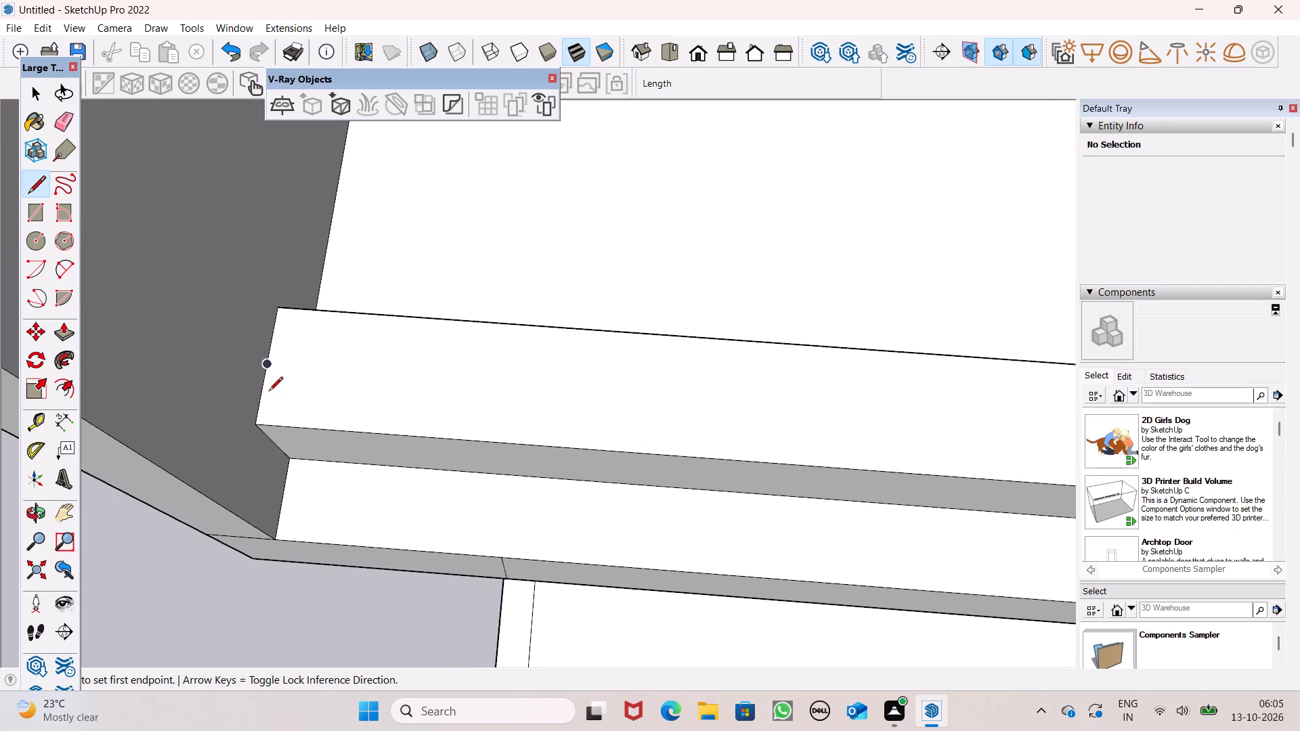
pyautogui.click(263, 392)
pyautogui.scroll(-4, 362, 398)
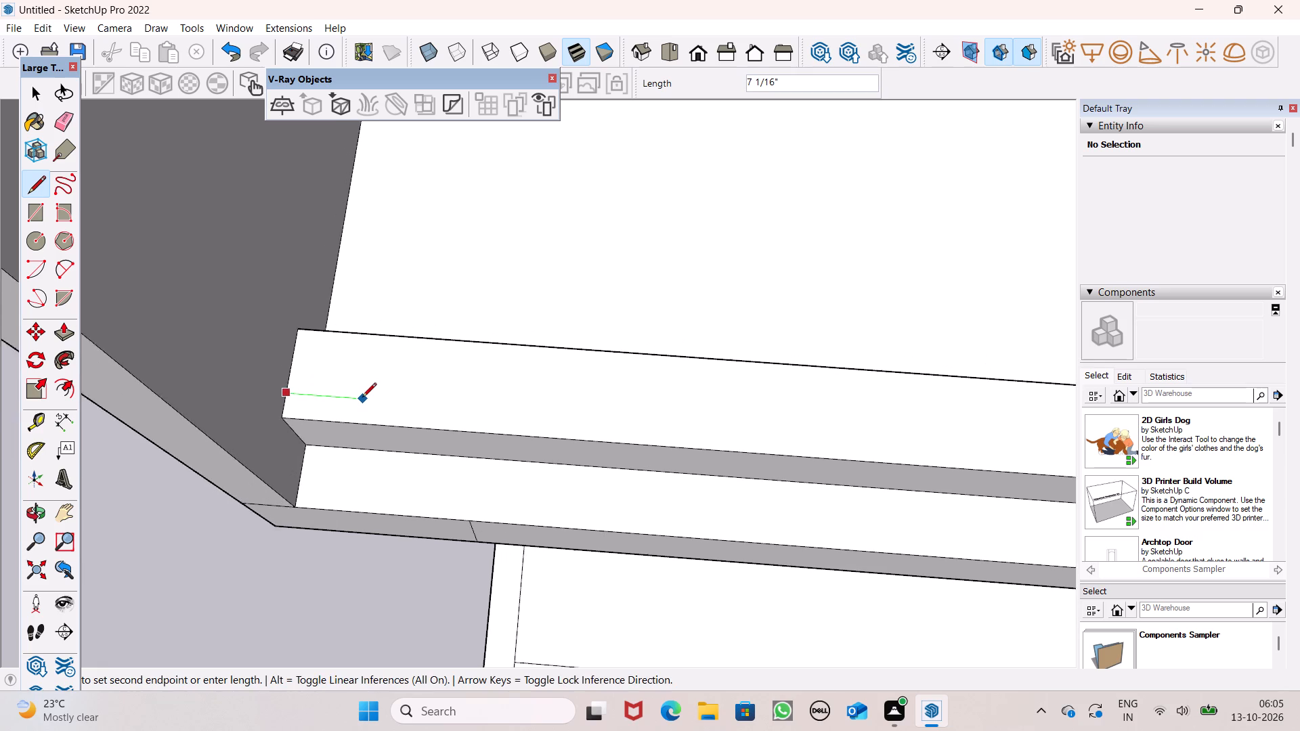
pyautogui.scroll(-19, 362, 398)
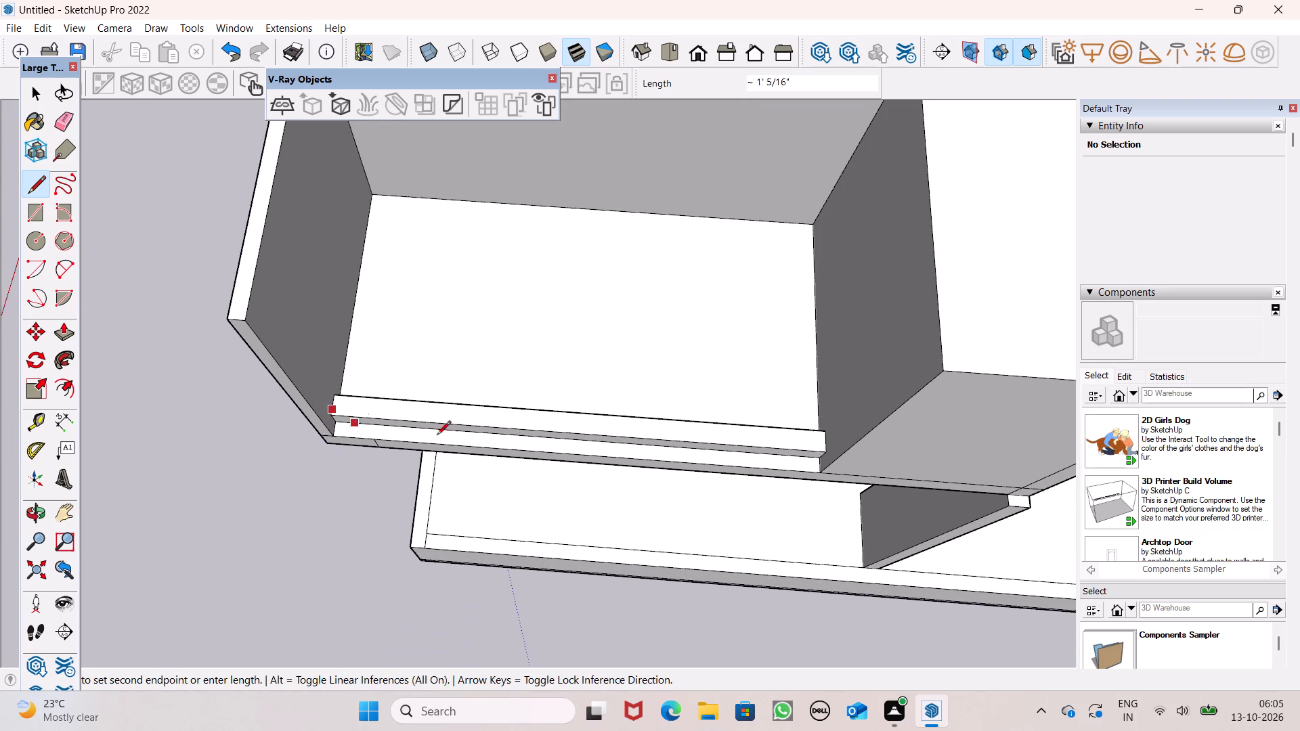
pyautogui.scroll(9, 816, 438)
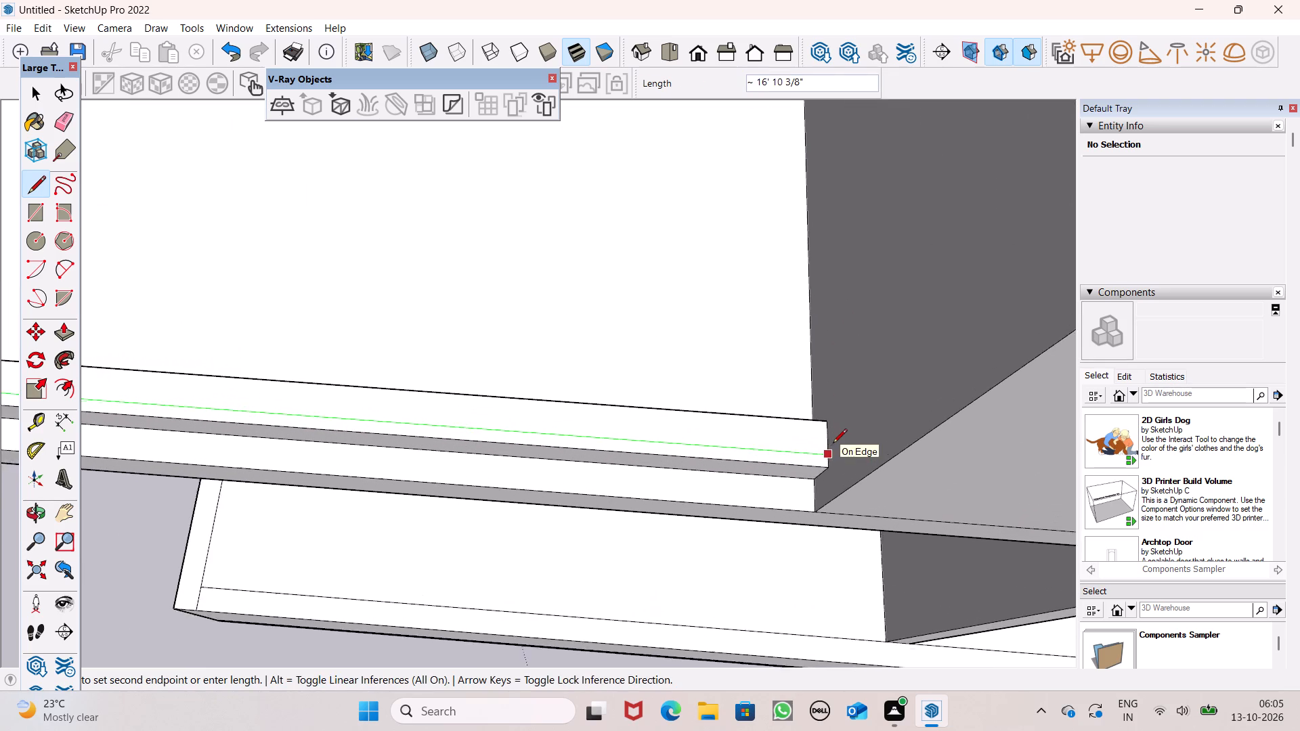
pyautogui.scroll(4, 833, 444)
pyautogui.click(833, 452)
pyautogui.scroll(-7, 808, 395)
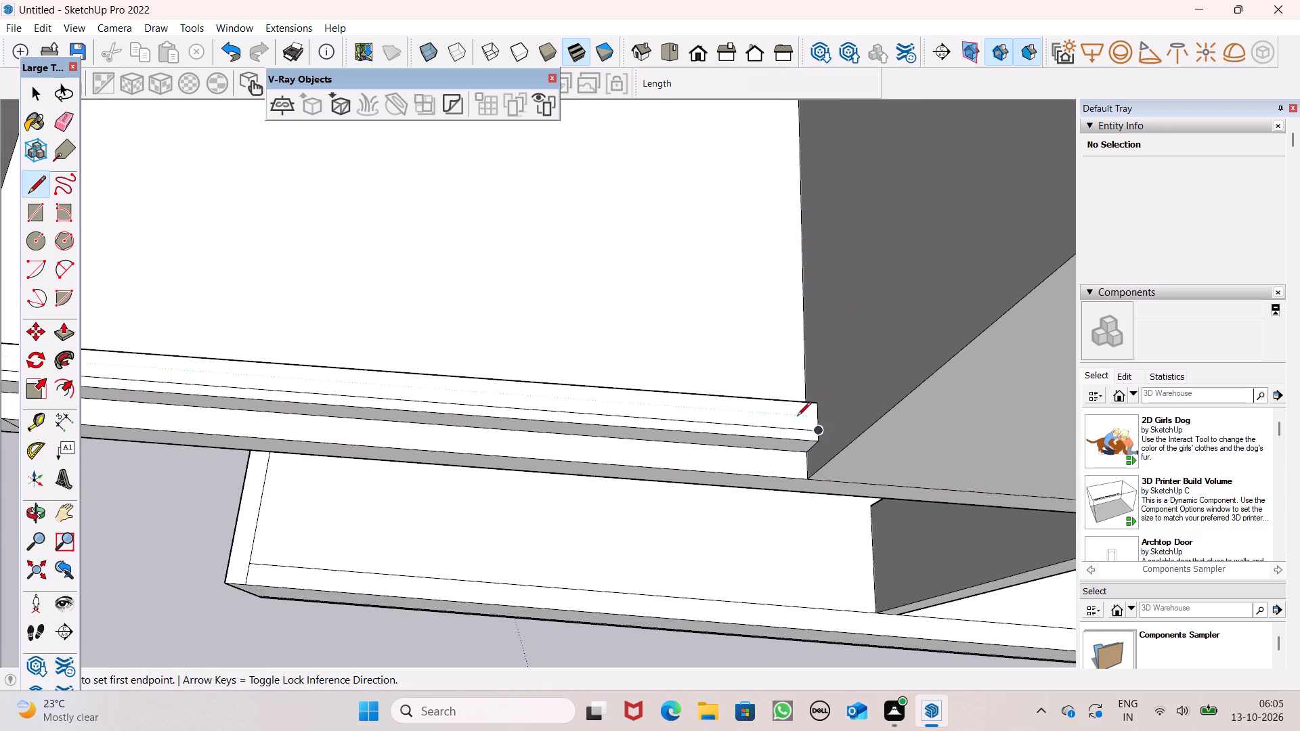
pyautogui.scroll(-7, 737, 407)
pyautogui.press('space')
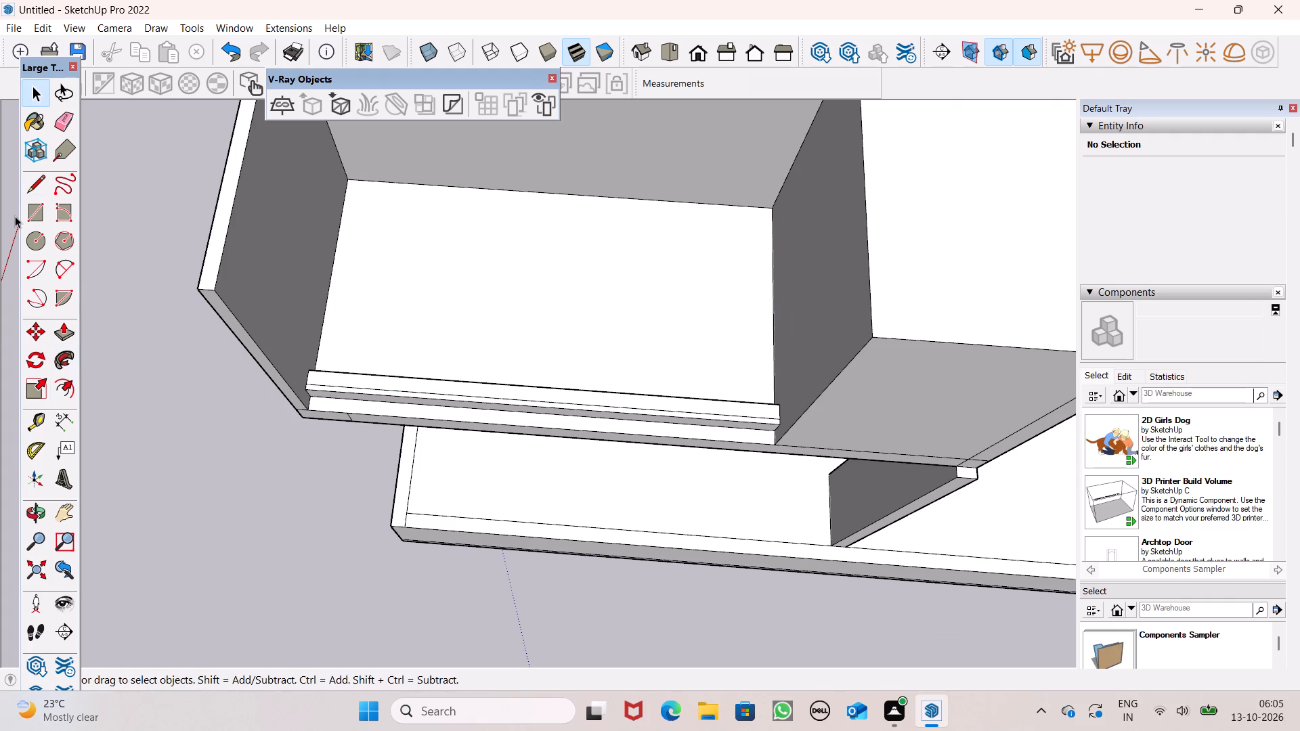
# Measure the distance from the lengthwise line to the outer edge of the curb's top face.
pyautogui.click(56, 416)
pyautogui.scroll(6, 295, 389)
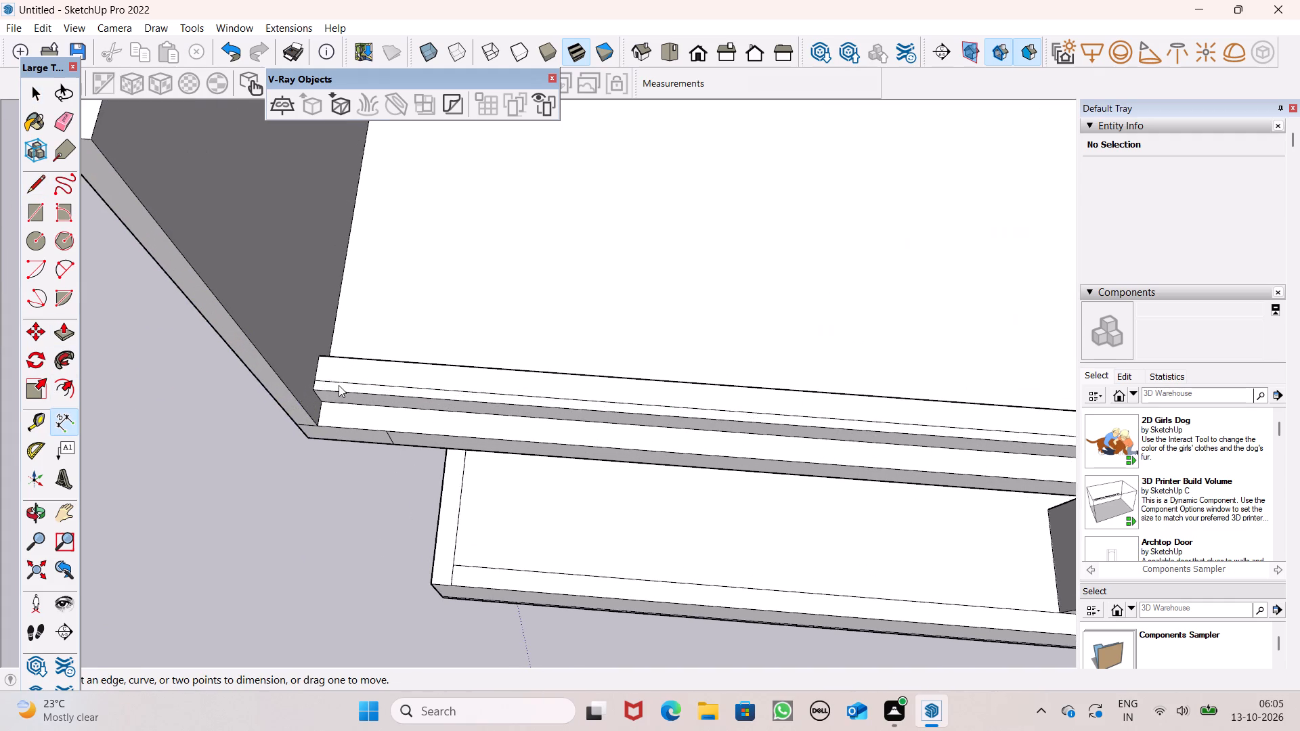
pyautogui.scroll(14, 351, 382)
pyautogui.scroll(4, 272, 399)
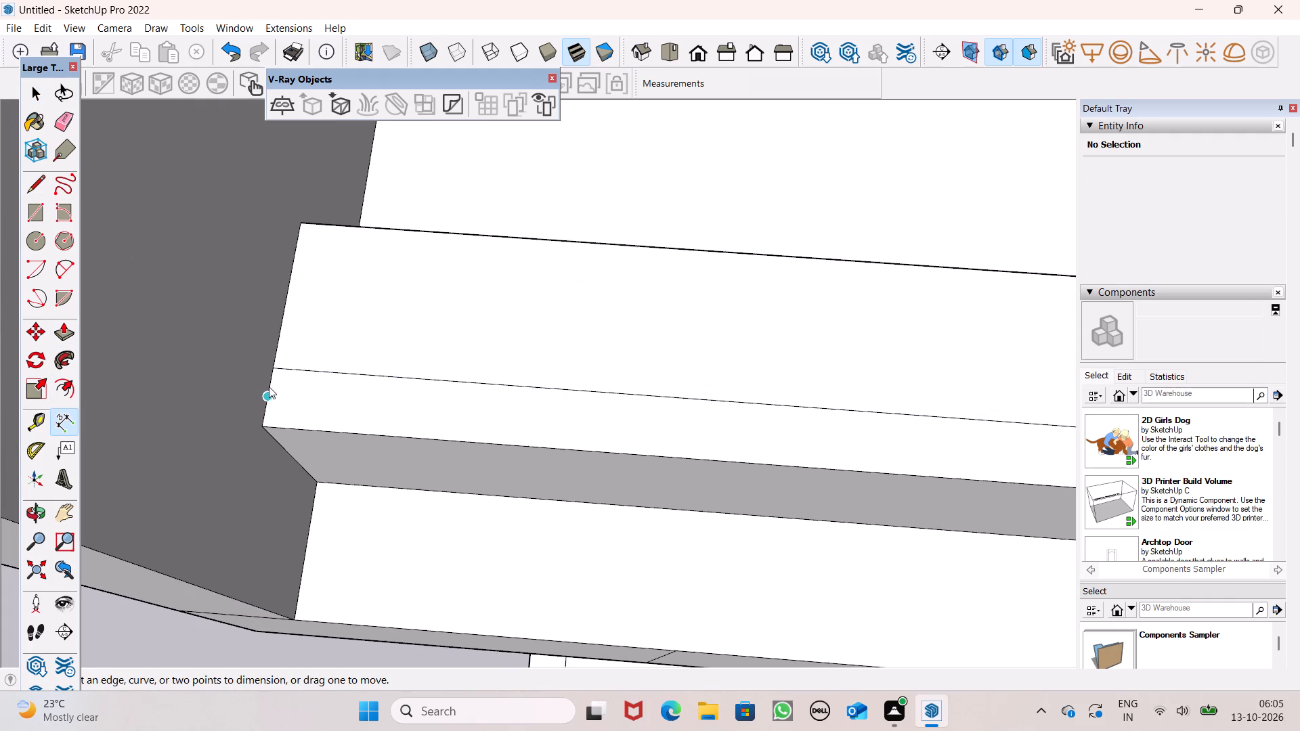
pyautogui.click(276, 371)
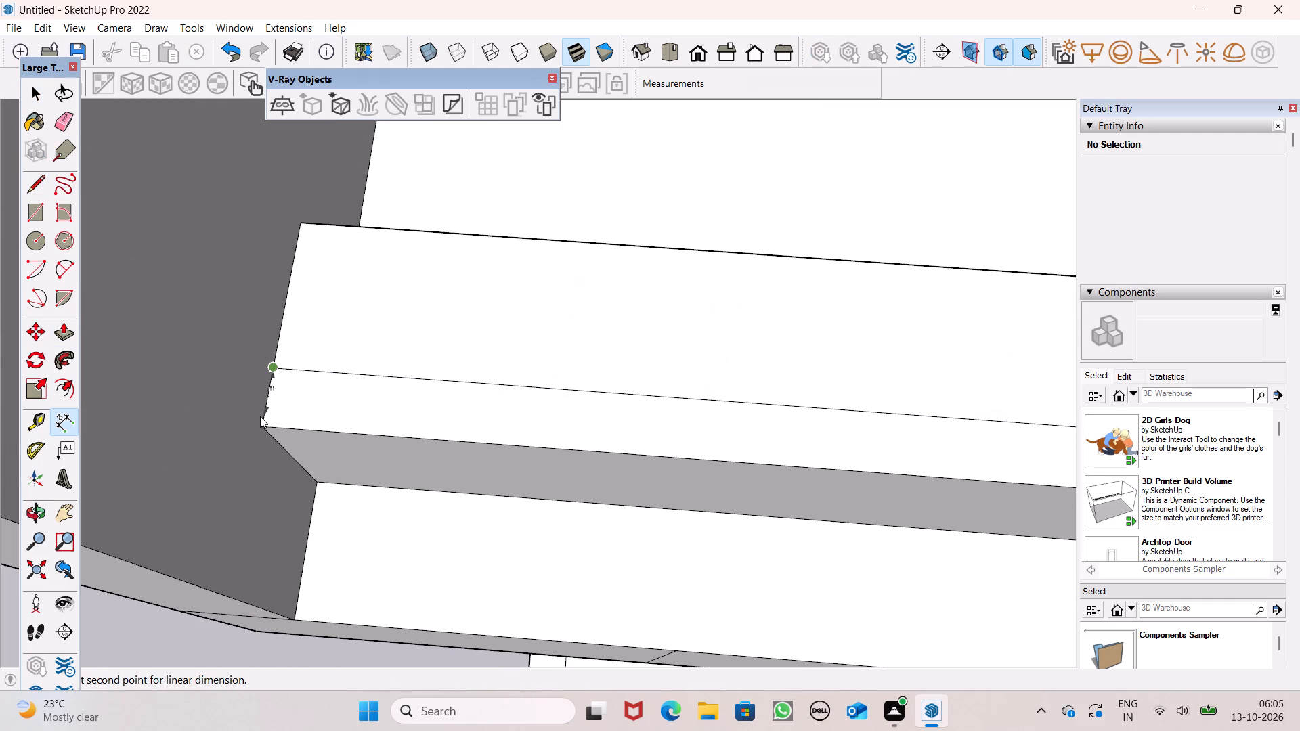
pyautogui.press('space')
# Measure the full width of the curb's top face at its end beside the side wall.
pyautogui.scroll(-8, 199, 364)
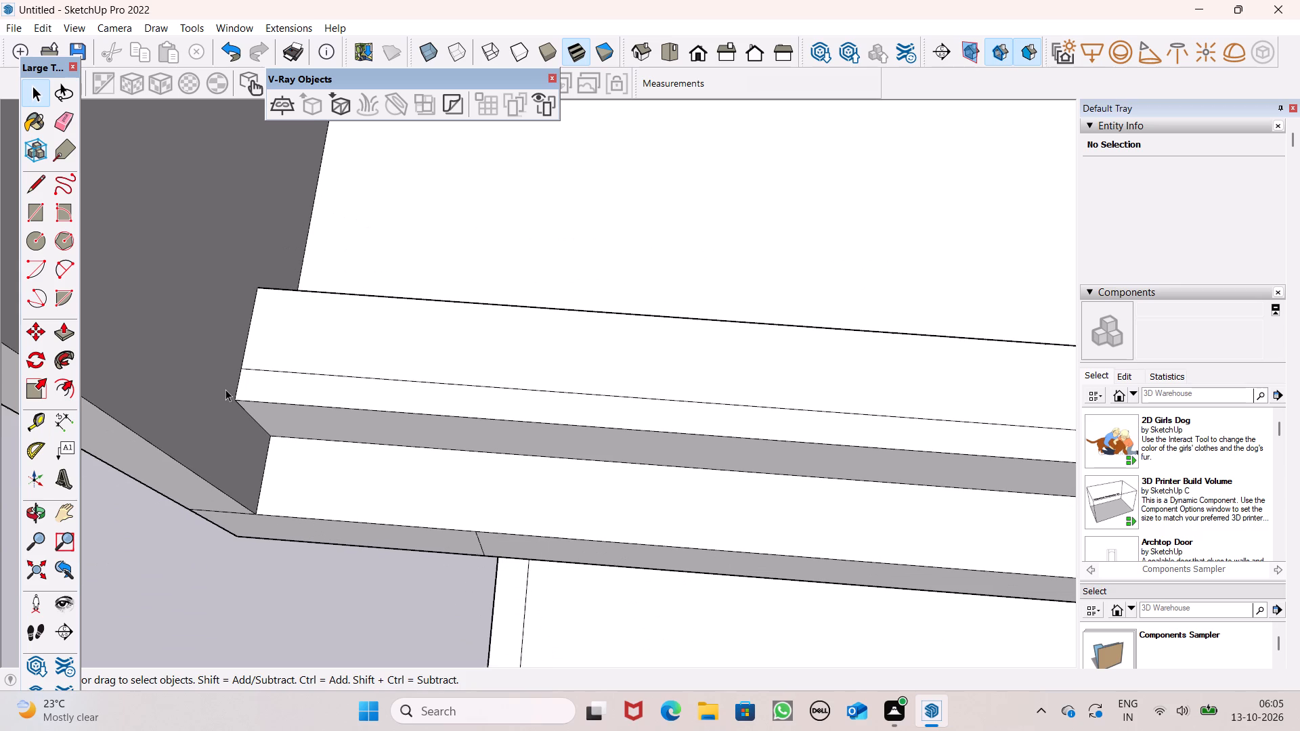
pyautogui.scroll(-1, 225, 389)
pyautogui.moveTo(72, 420); pyautogui.dragTo(85, 412)
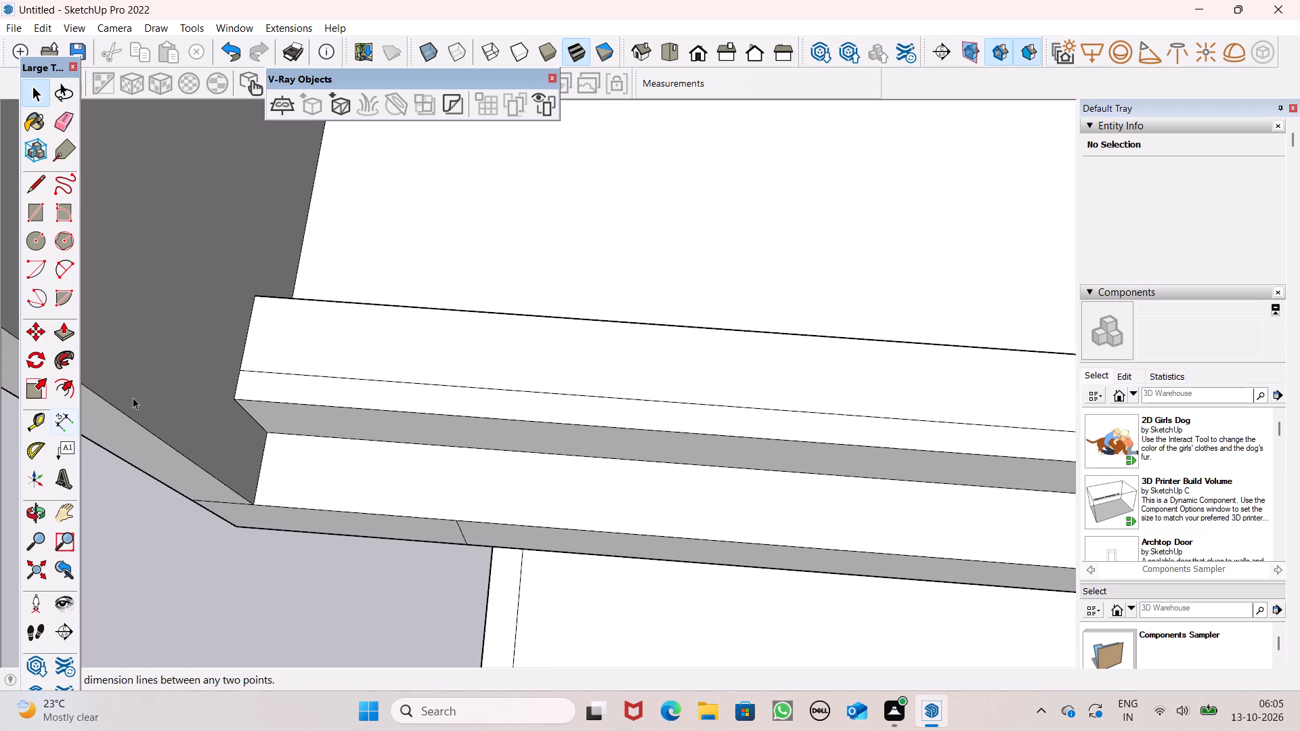
pyautogui.scroll(5, 236, 319)
pyautogui.click(58, 420)
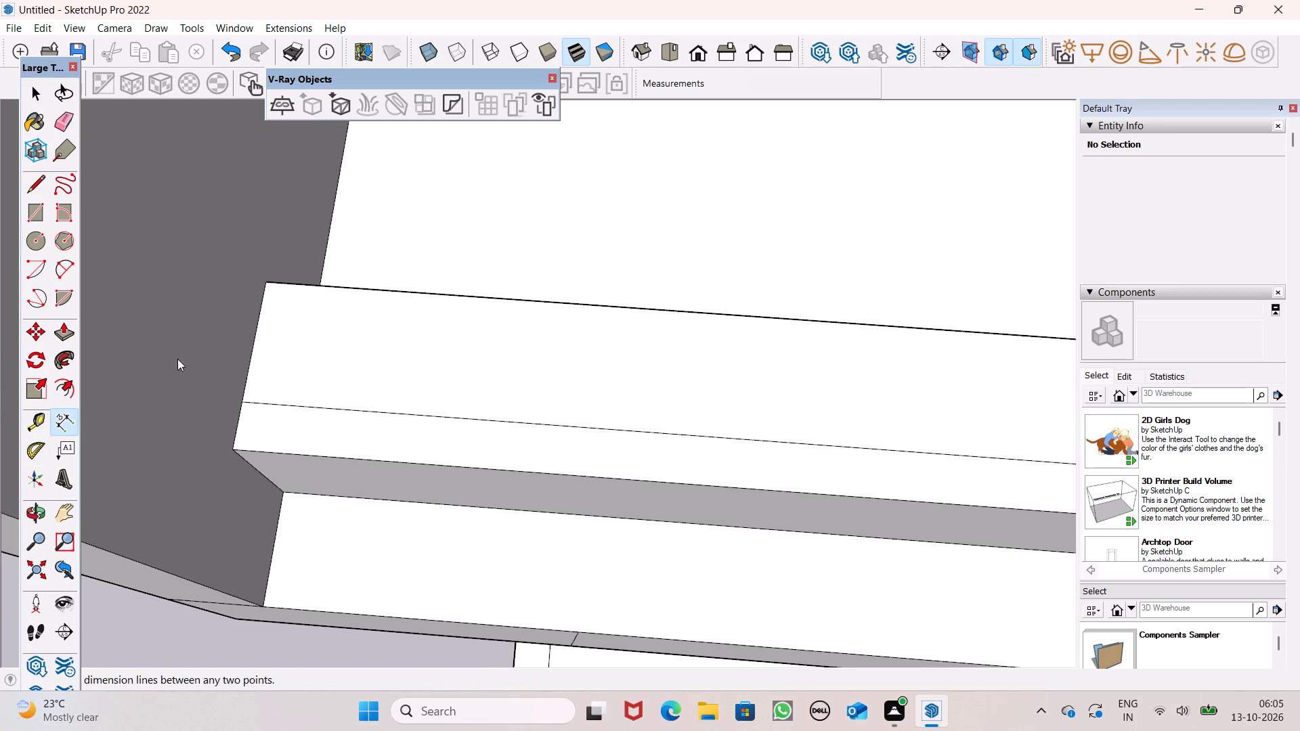
pyautogui.click(266, 287)
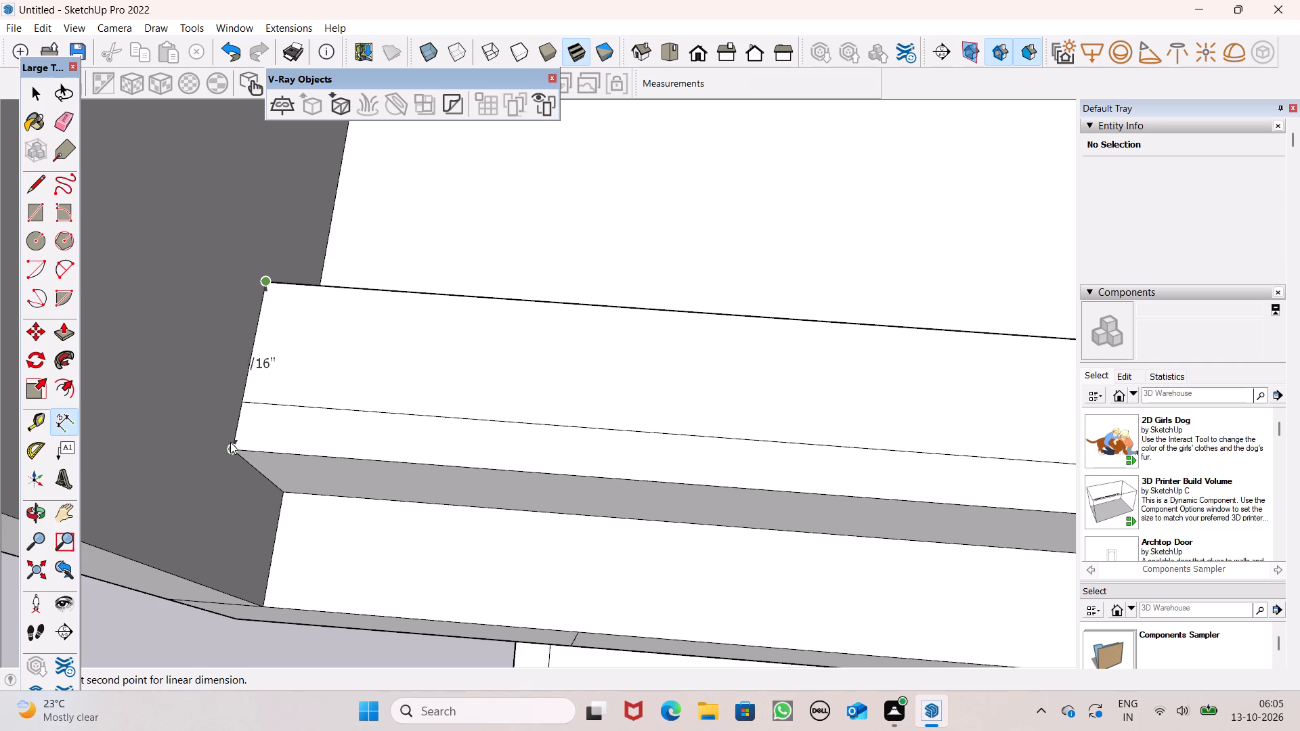
pyautogui.press('space')
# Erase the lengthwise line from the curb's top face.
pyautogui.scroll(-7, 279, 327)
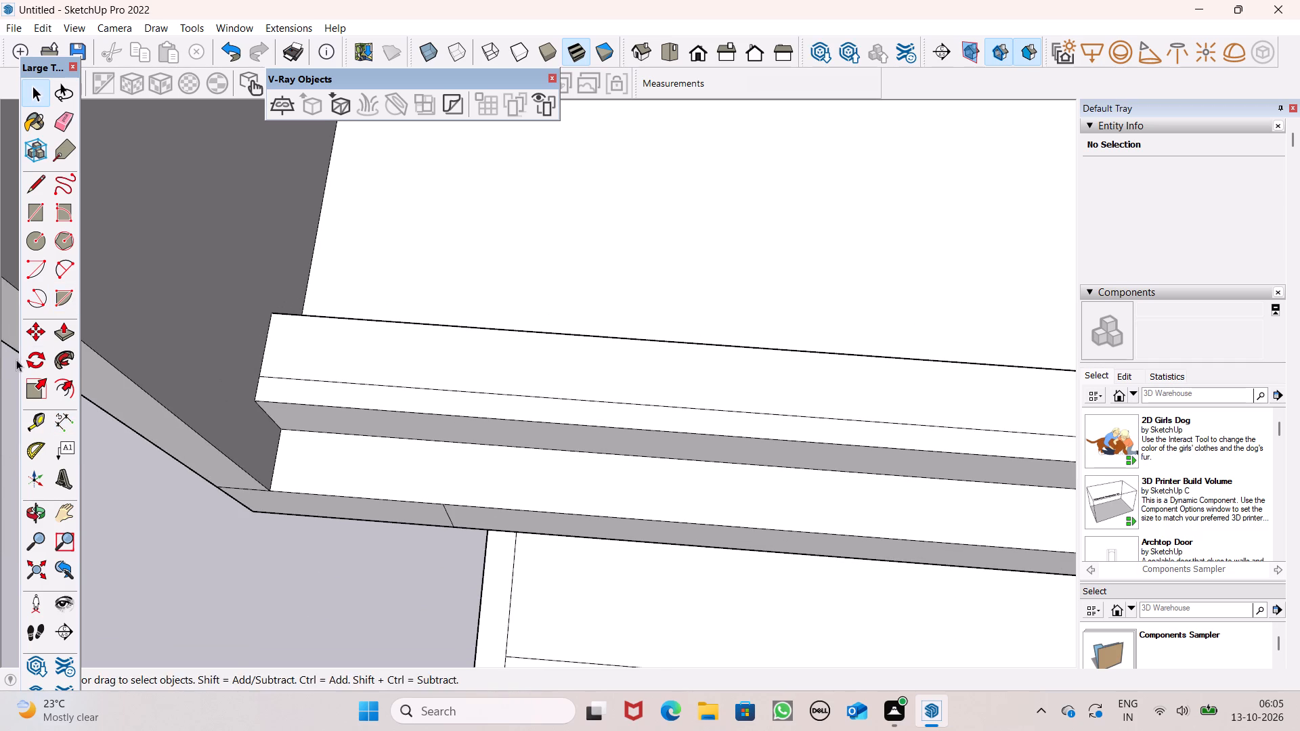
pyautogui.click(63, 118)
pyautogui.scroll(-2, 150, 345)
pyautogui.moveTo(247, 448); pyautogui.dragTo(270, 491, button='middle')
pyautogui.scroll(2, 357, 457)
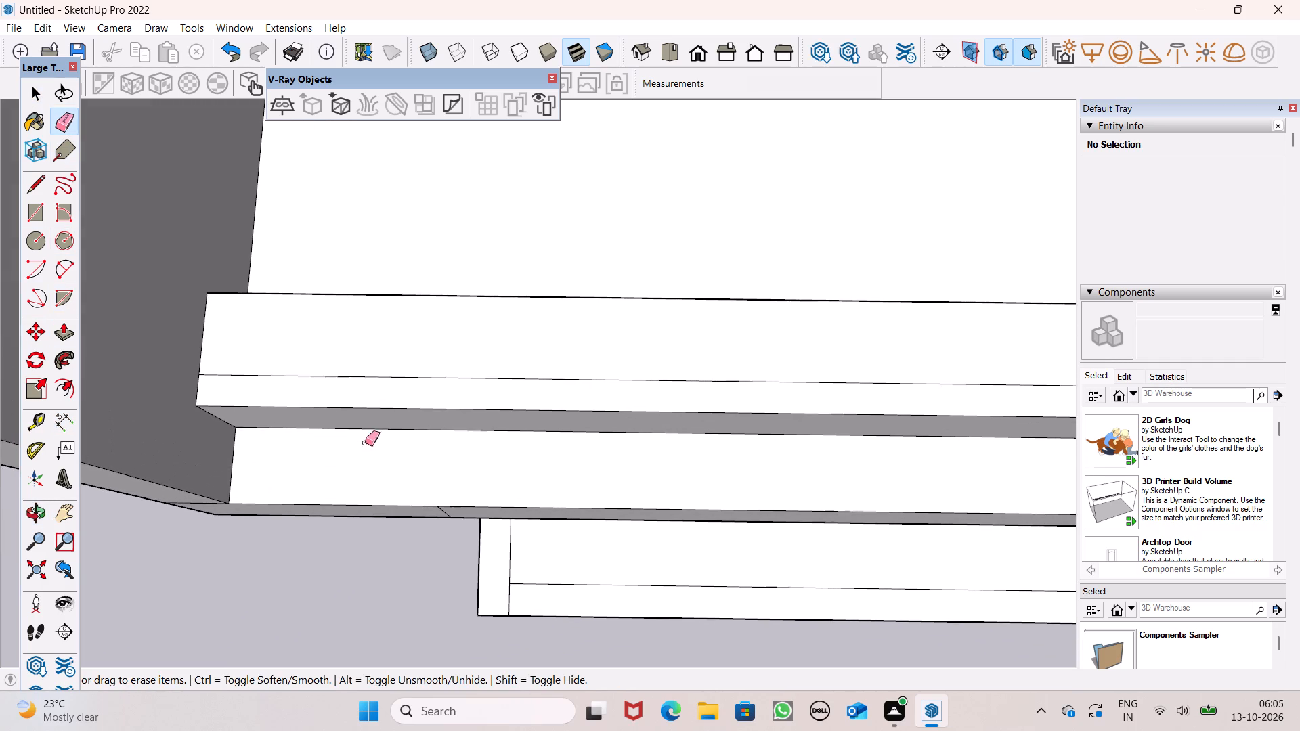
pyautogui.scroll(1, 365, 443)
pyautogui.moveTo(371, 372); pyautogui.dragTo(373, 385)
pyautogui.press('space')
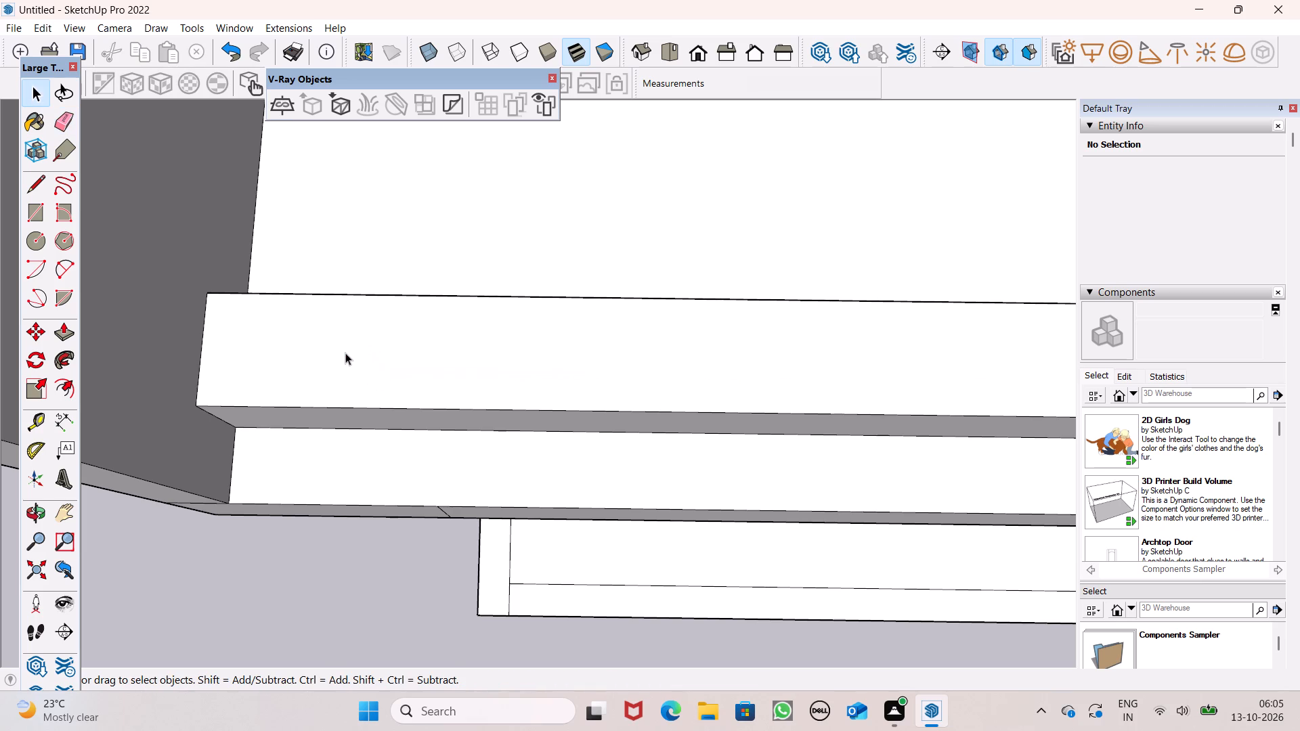
# Draw a line about 16' 10 3/8" long lengthwise across the curb's top face, slightly nearer its outer edge.
pyautogui.scroll(-8, 345, 353)
pyautogui.moveTo(555, 420); pyautogui.dragTo(550, 450, button='middle')
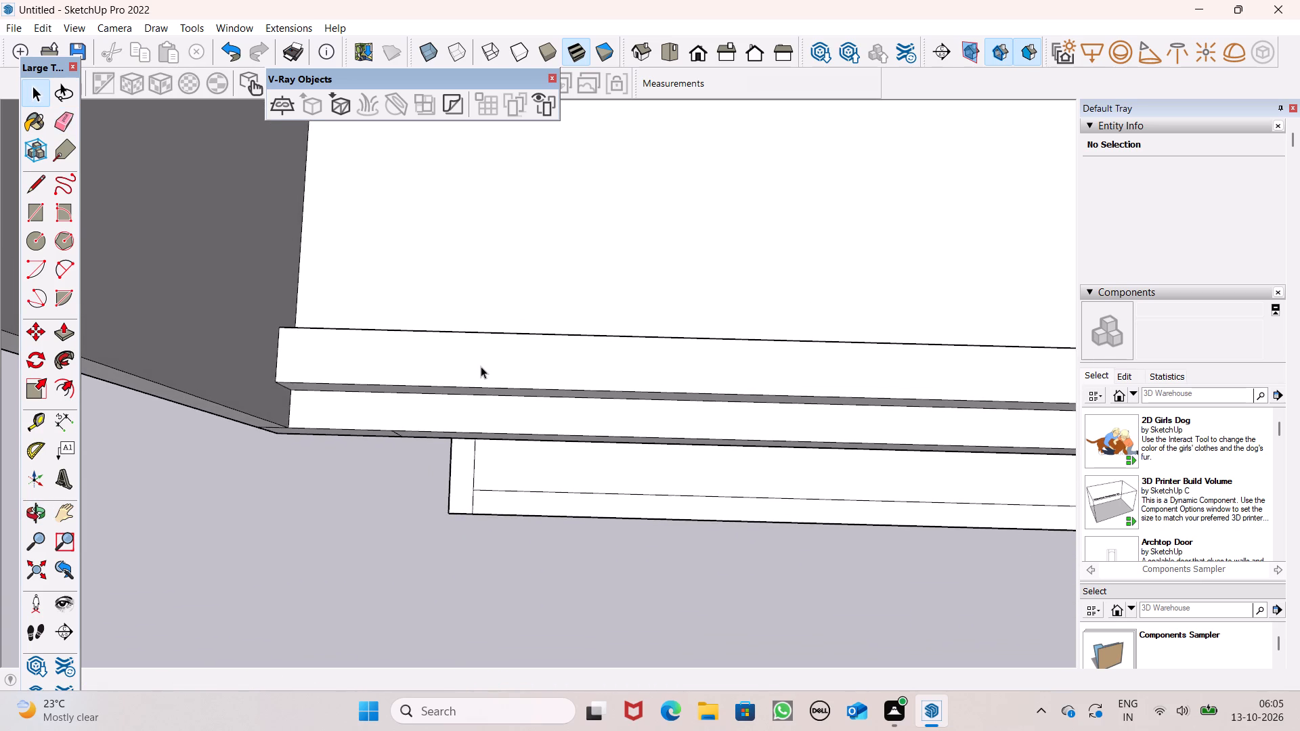
pyautogui.scroll(-7, 469, 366)
pyautogui.moveTo(489, 420); pyautogui.dragTo(494, 455, button='middle')
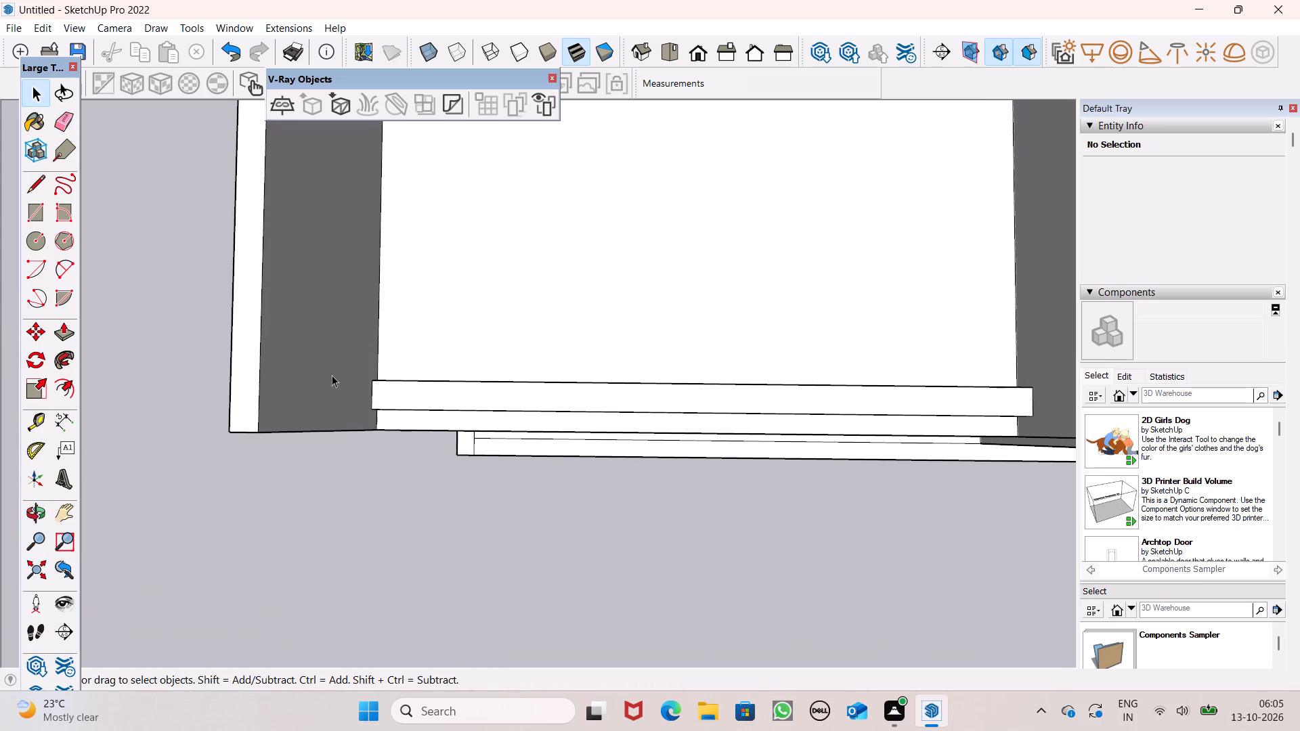
pyautogui.click(37, 192)
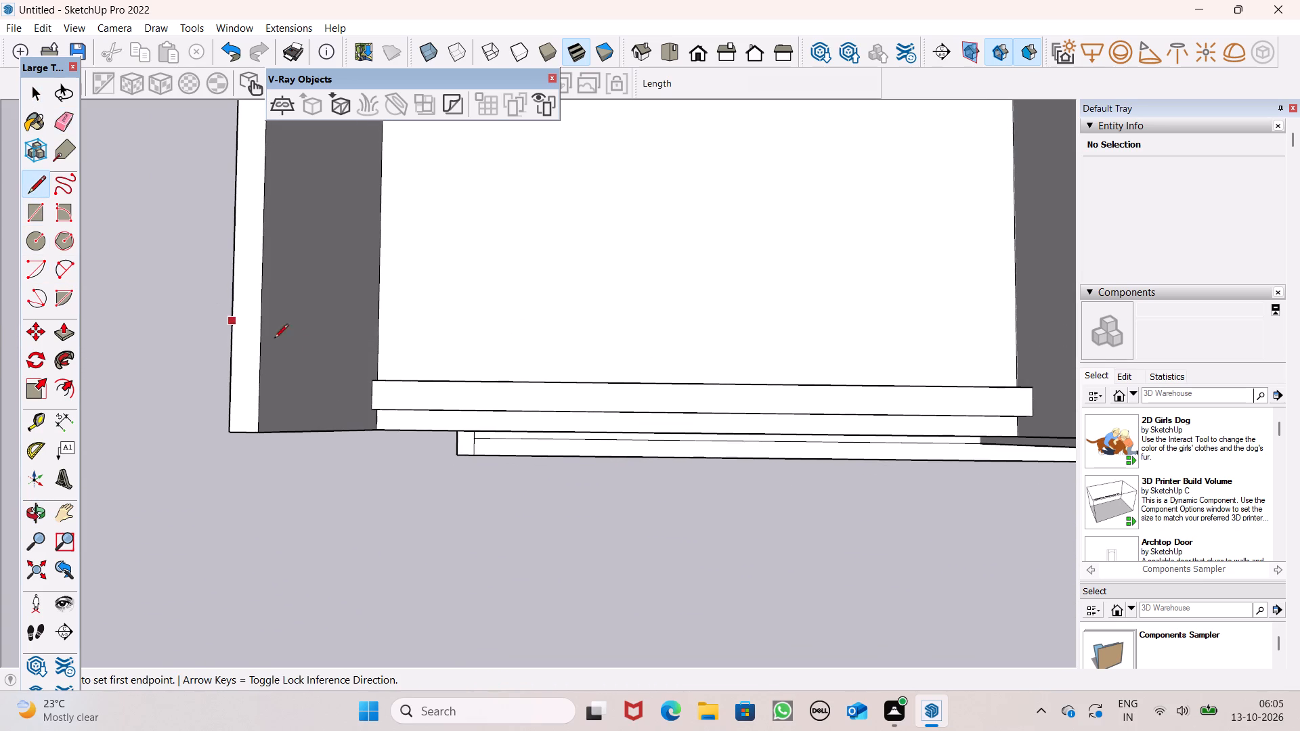
pyautogui.scroll(5, 413, 409)
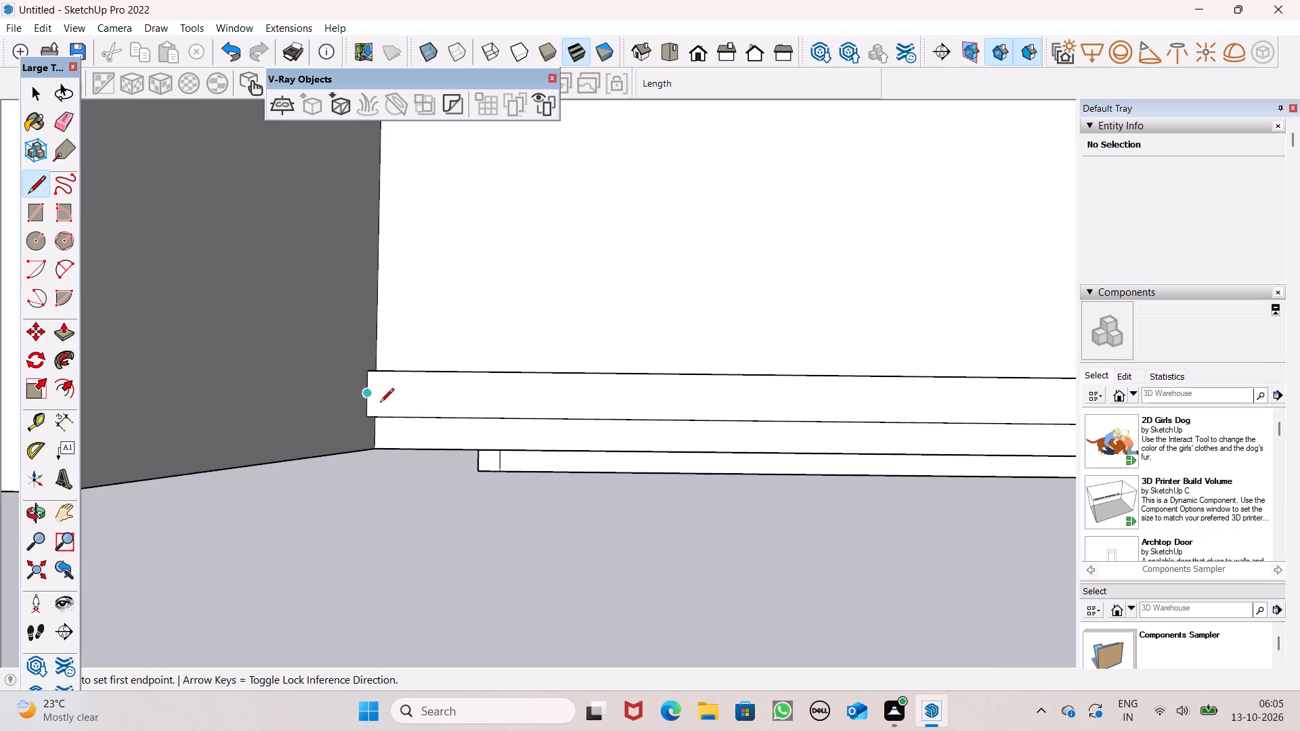
pyautogui.scroll(7, 394, 409)
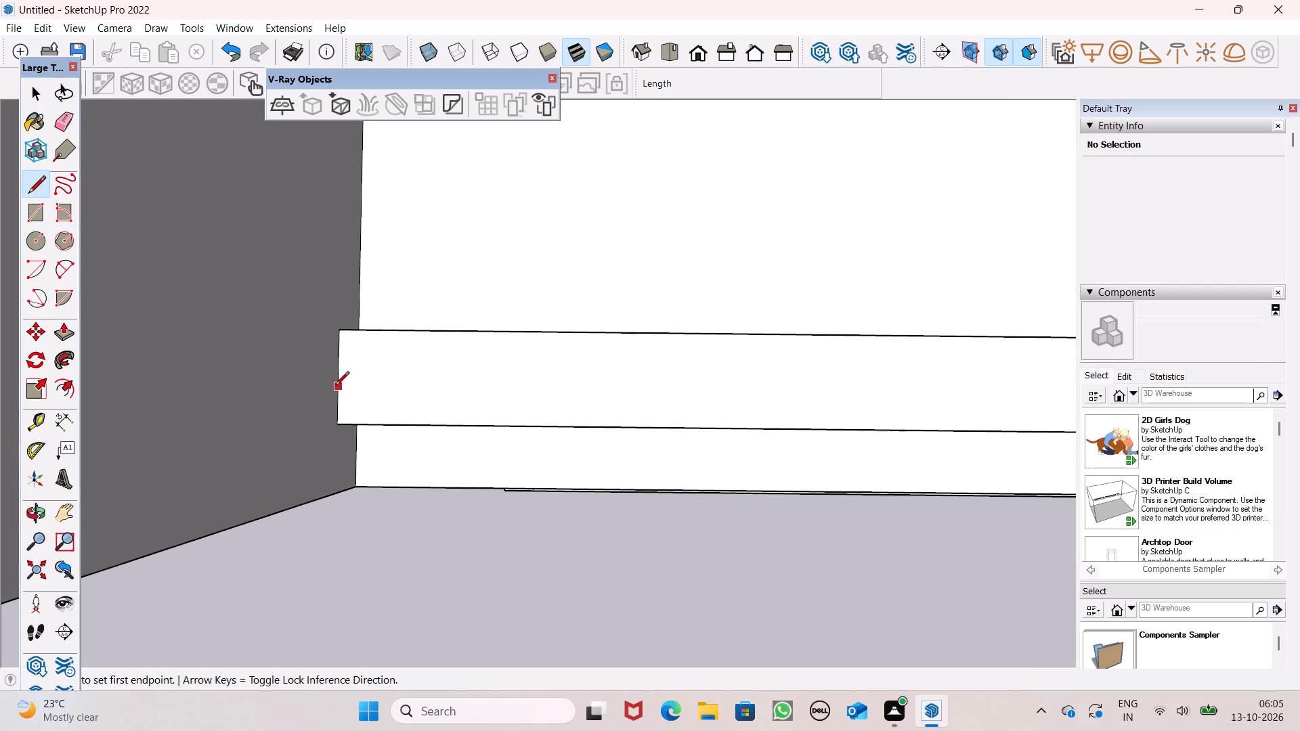
pyautogui.moveTo(336, 388); pyautogui.dragTo(345, 388)
pyautogui.scroll(-7, 494, 375)
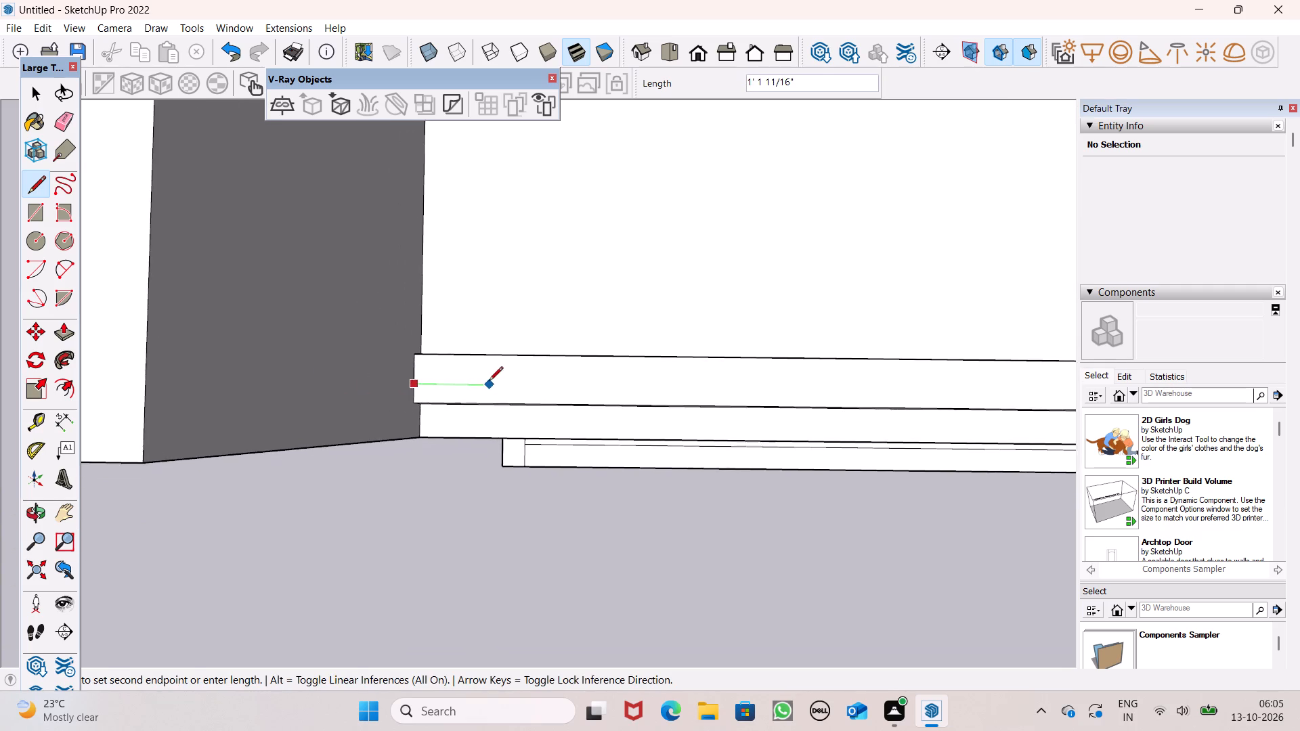
pyautogui.scroll(-6, 481, 425)
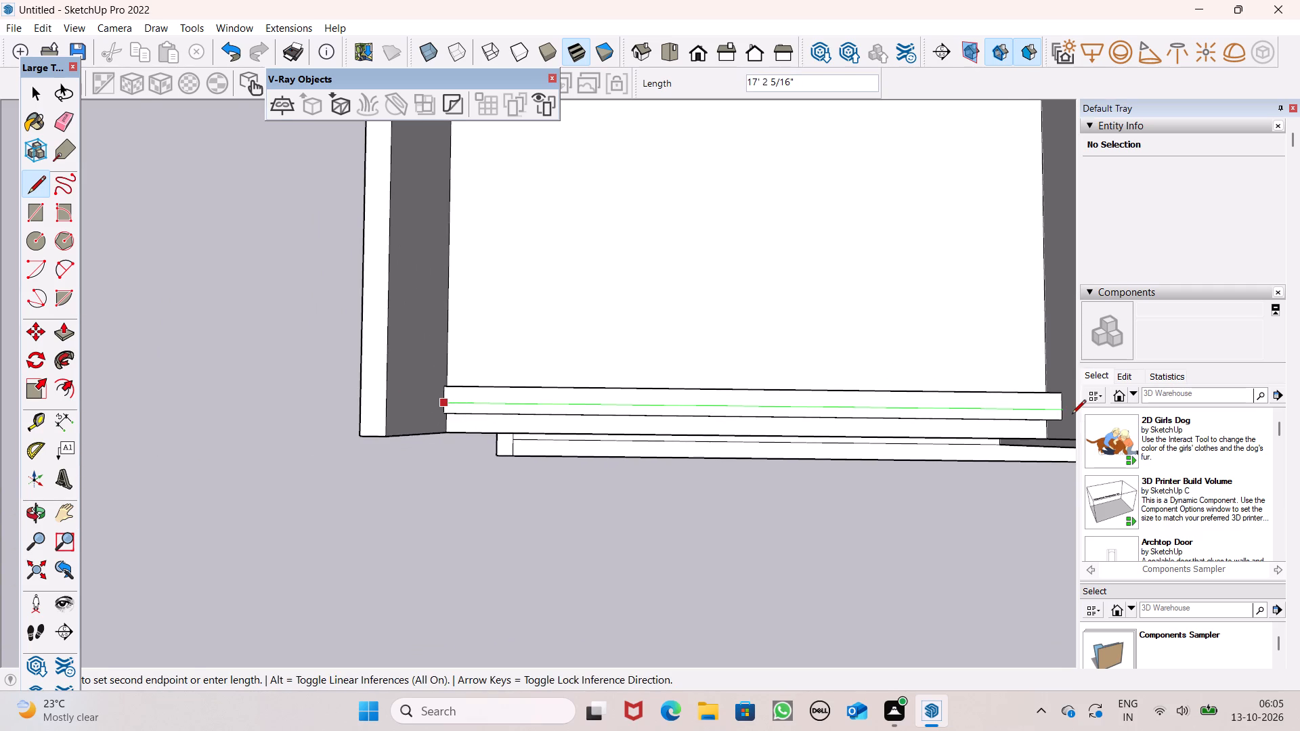
pyautogui.scroll(11, 1069, 414)
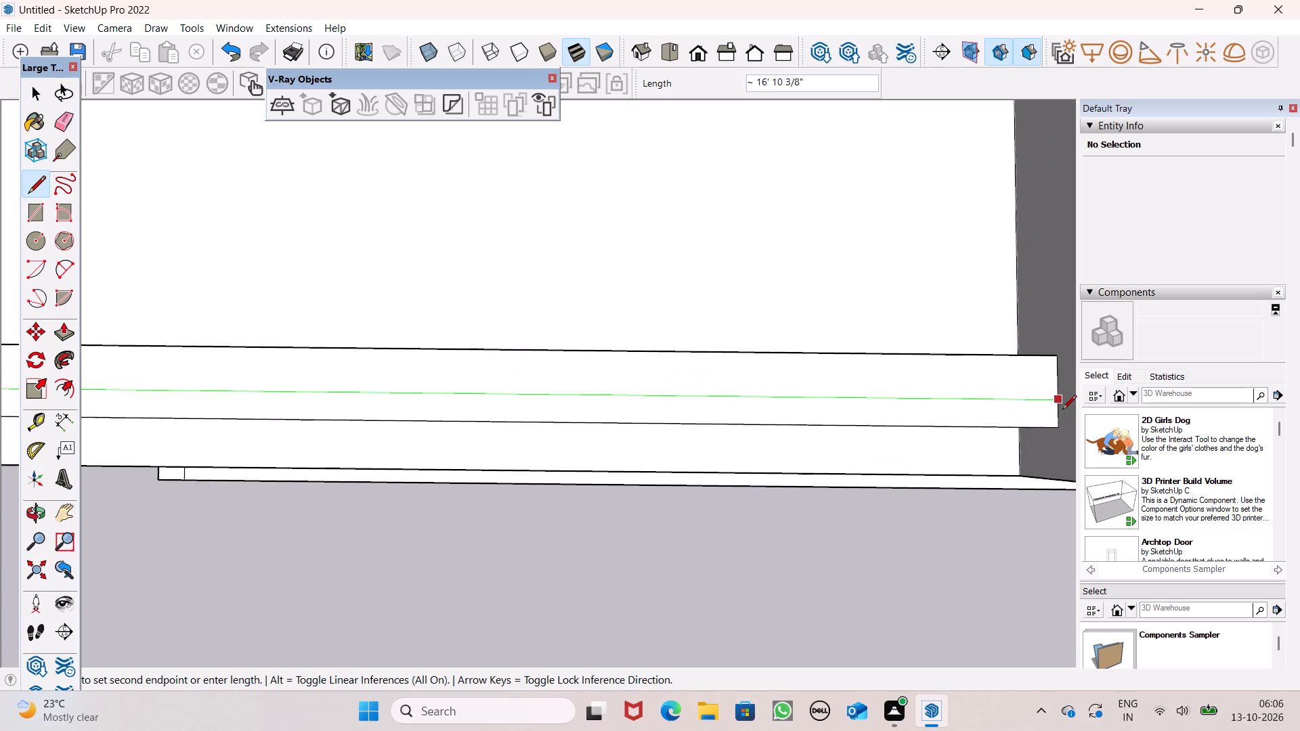
pyautogui.scroll(2, 1062, 410)
pyautogui.click(1052, 400)
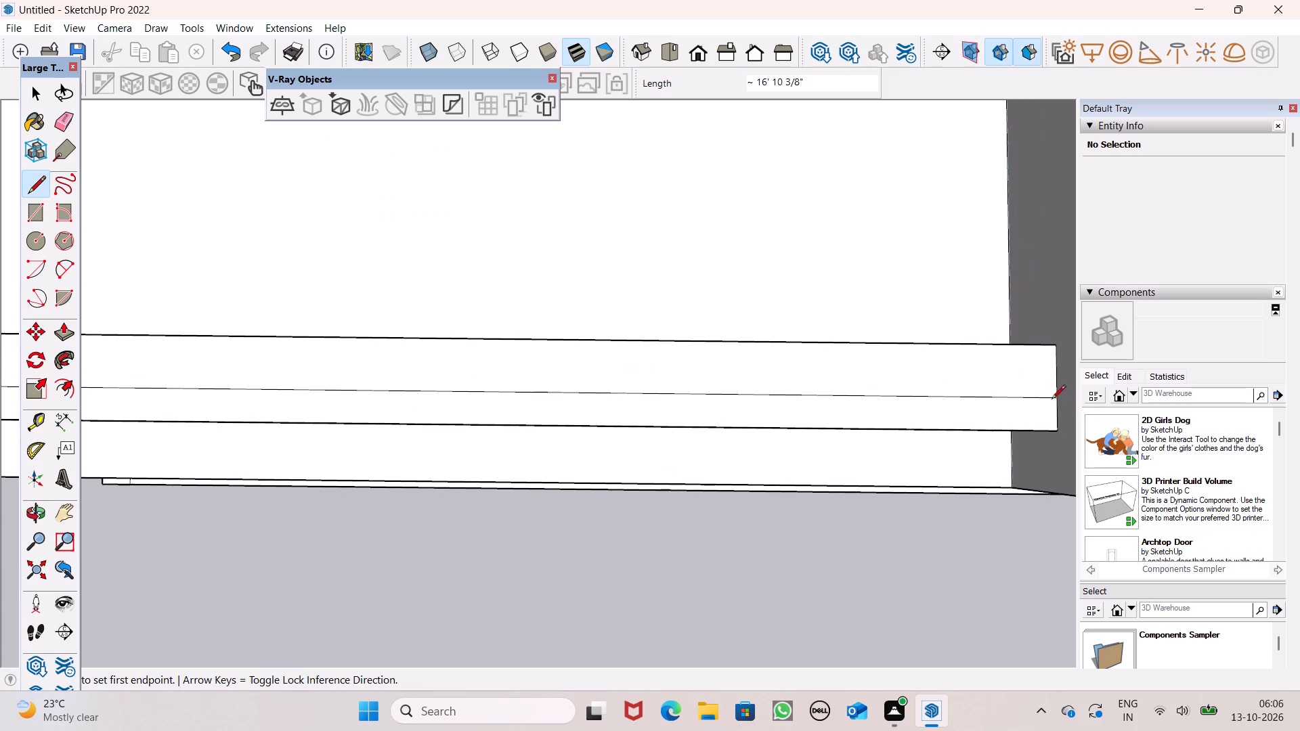
pyautogui.press('space')
# Push/Pull the outer strip of the curb's top face up 3' to form a thin parapet.
pyautogui.scroll(-16, 889, 265)
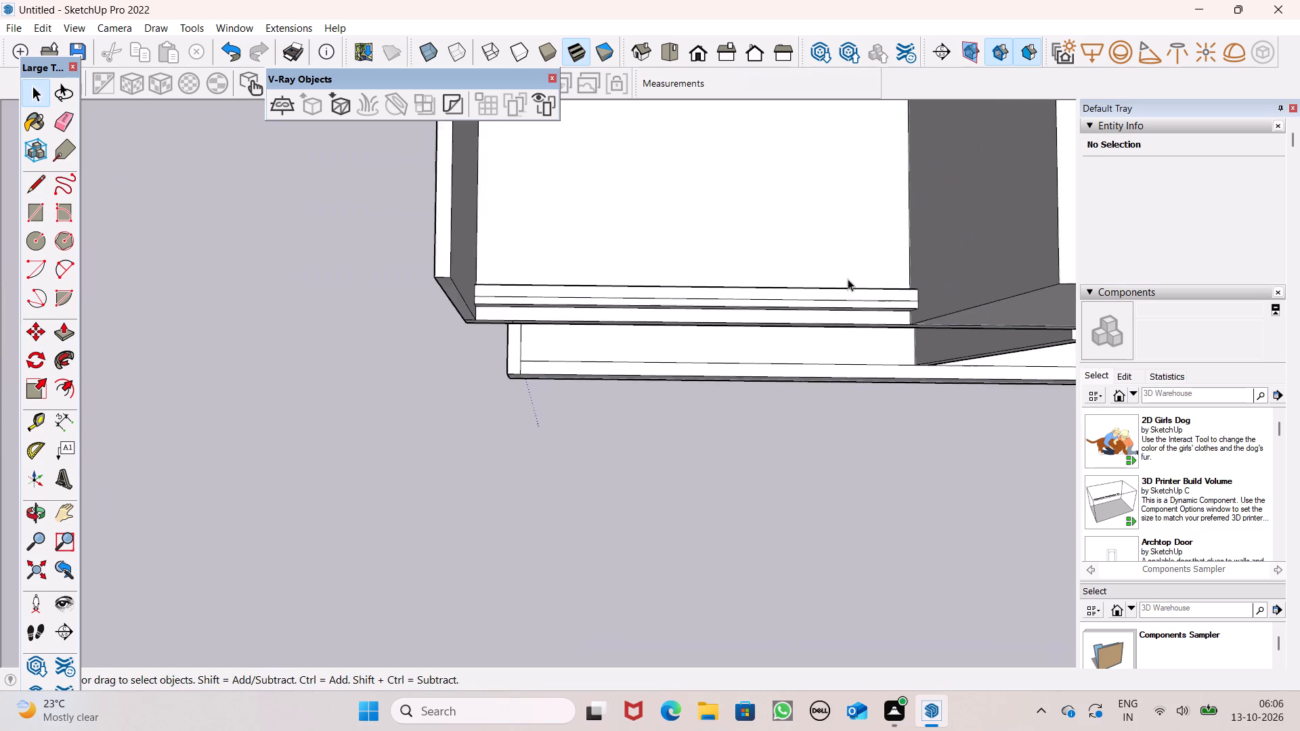
pyautogui.scroll(-1, 848, 279)
pyautogui.scroll(6, 599, 267)
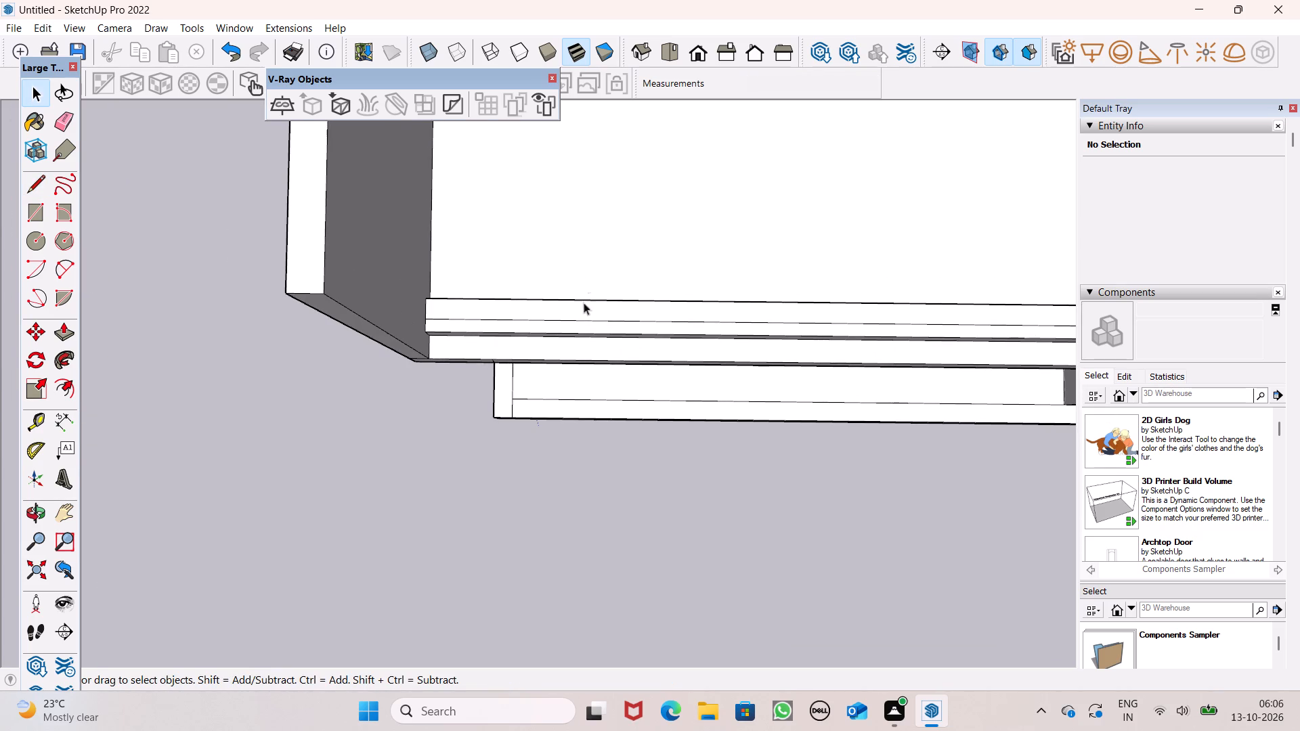
pyautogui.moveTo(586, 322); pyautogui.dragTo(584, 250, button='middle')
pyautogui.scroll(-4, 584, 250)
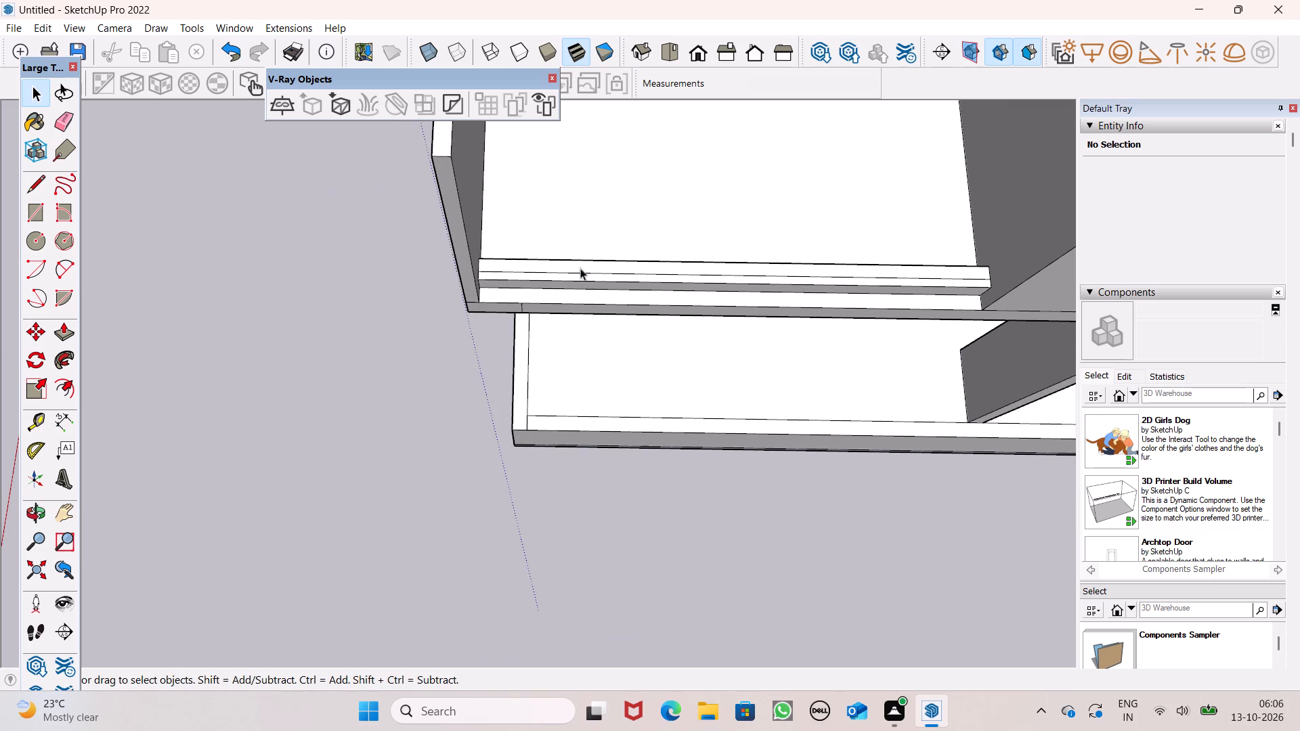
pyautogui.scroll(5, 532, 239)
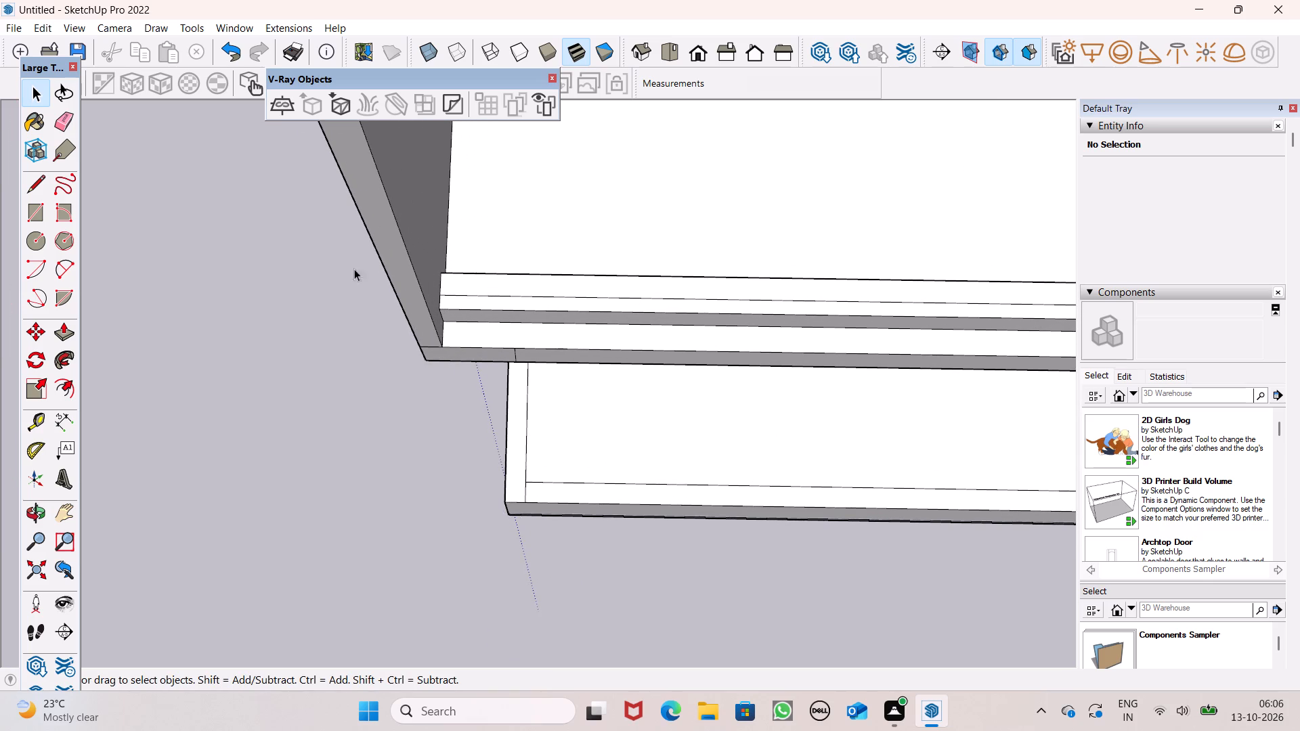
pyautogui.click(64, 336)
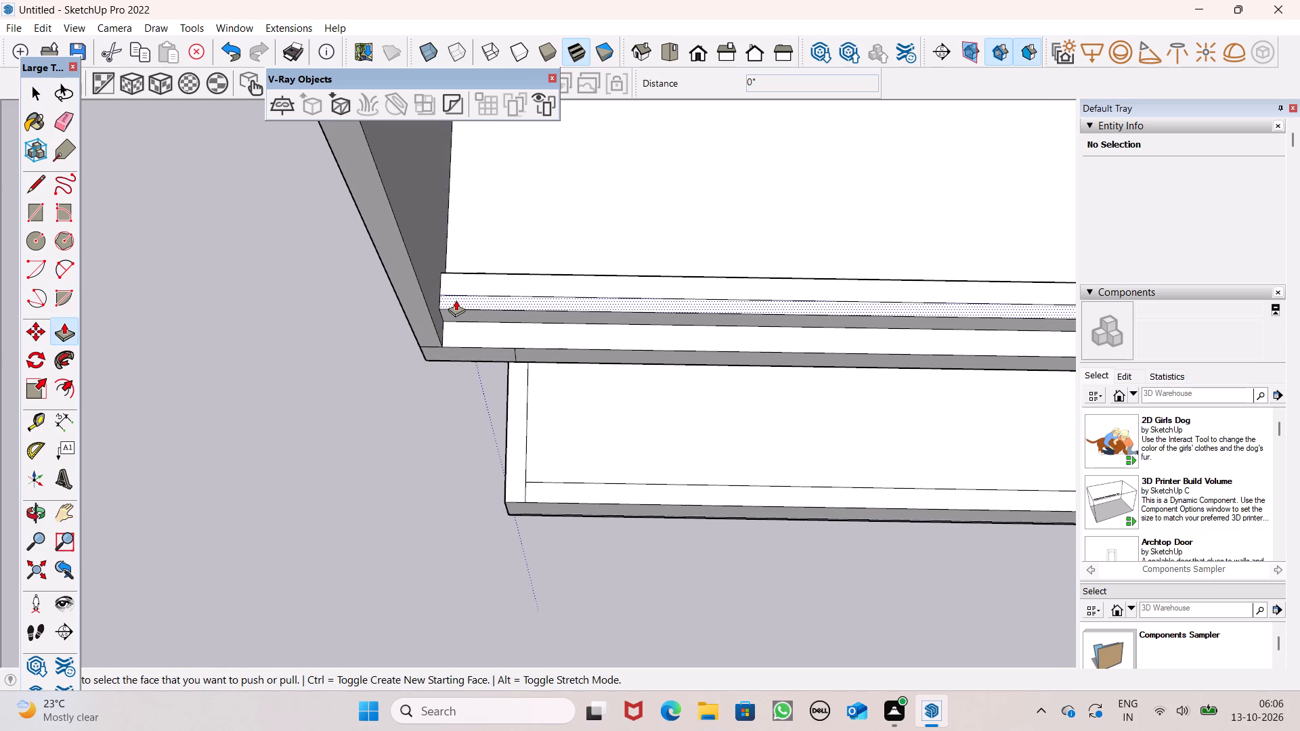
pyautogui.moveTo(456, 300); pyautogui.dragTo(443, 271)
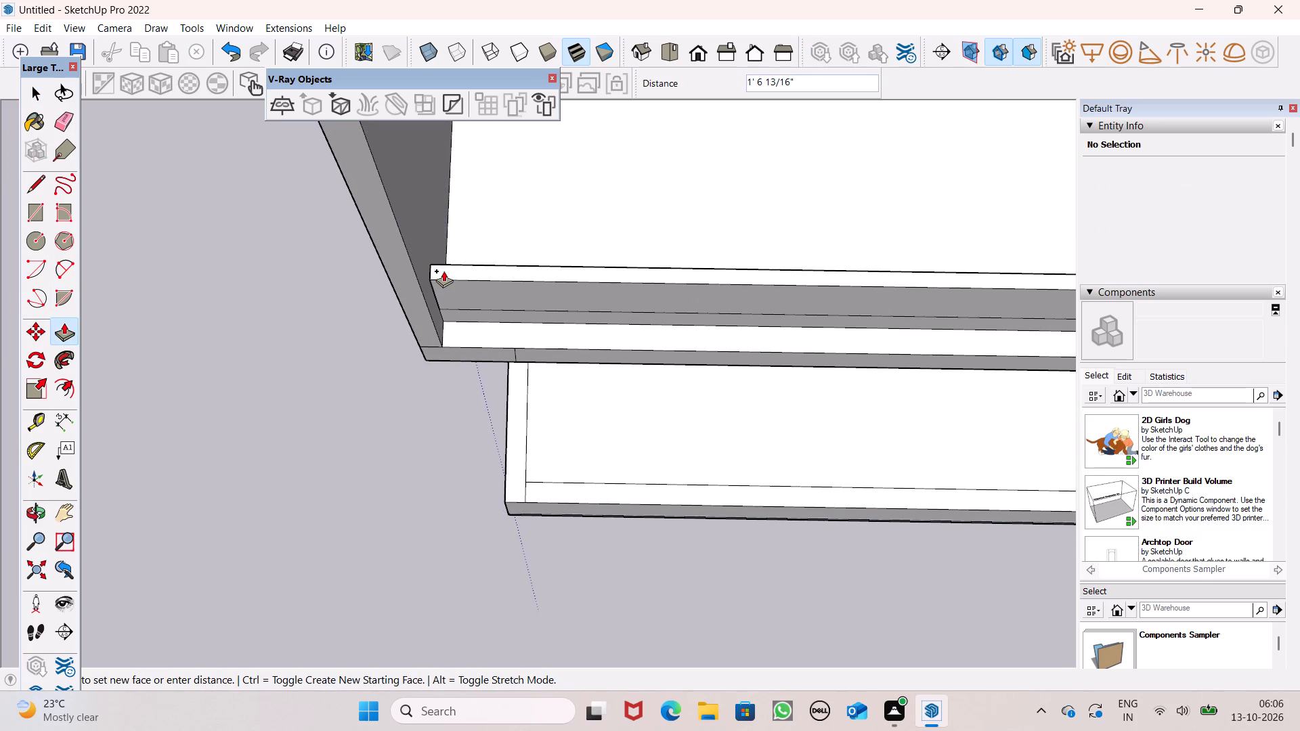
pyautogui.moveTo(443, 271); pyautogui.dragTo(433, 265)
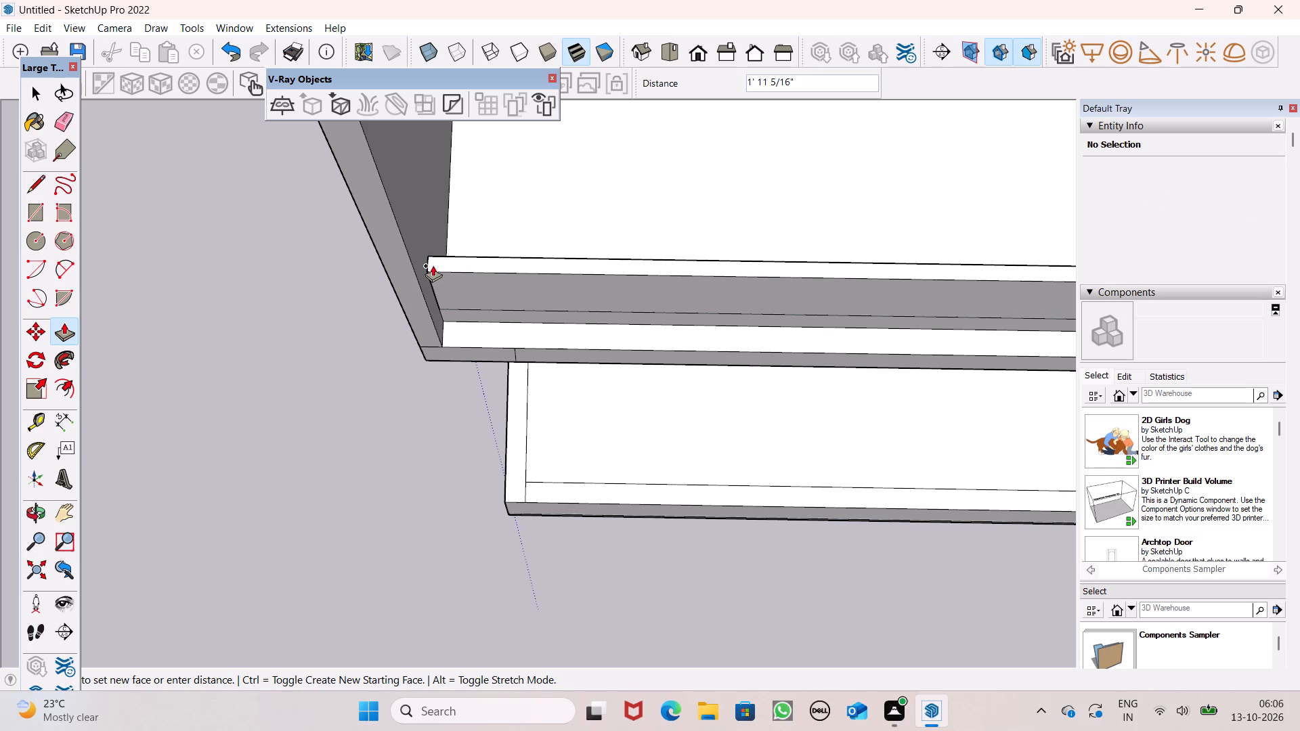
pyautogui.moveTo(433, 265); pyautogui.dragTo(432, 265)
pyautogui.write("3'")
pyautogui.press('Return')
# Push/Pull the thin parapet's top face down about 1 3/4".
pyautogui.scroll(-4, 490, 263)
pyautogui.moveTo(615, 269); pyautogui.dragTo(622, 150, button='middle')
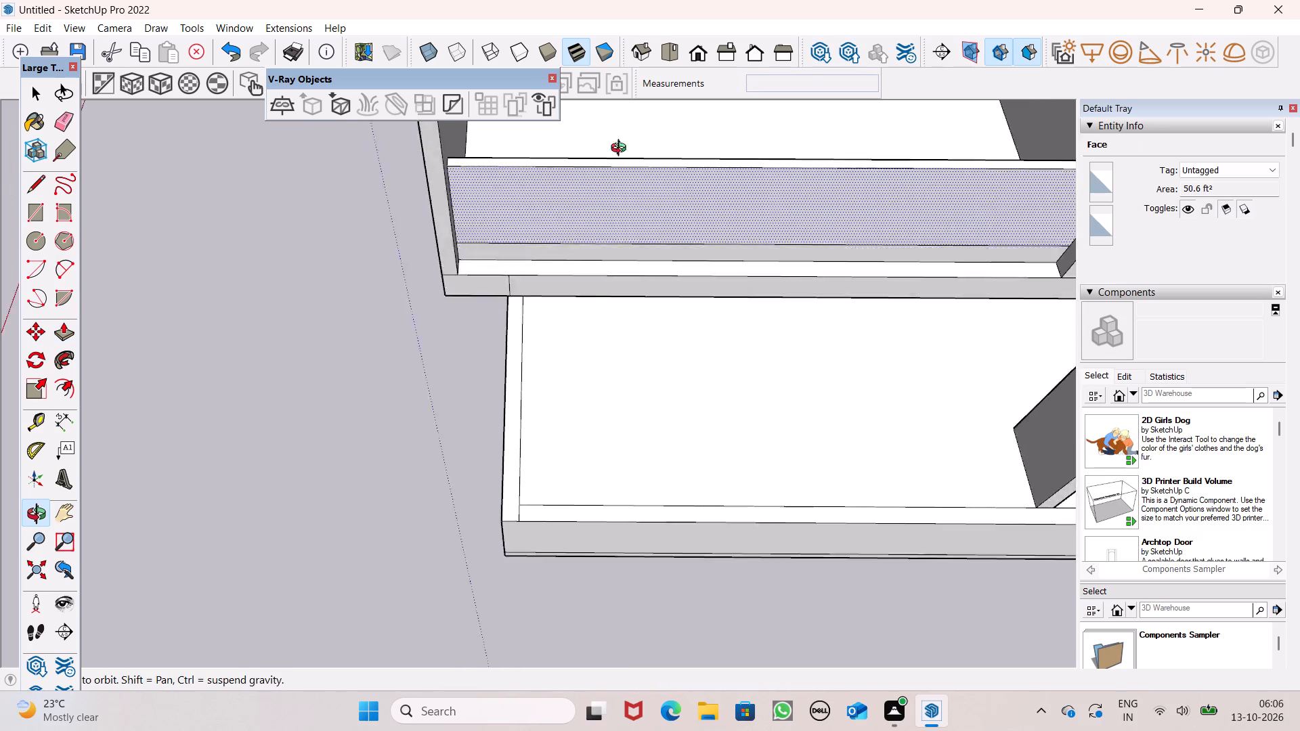
pyautogui.moveTo(622, 150); pyautogui.dragTo(620, 92, button='middle')
pyautogui.scroll(-7, 613, 317)
pyautogui.scroll(5, 538, 203)
pyautogui.moveTo(651, 284); pyautogui.dragTo(662, 150, button='middle')
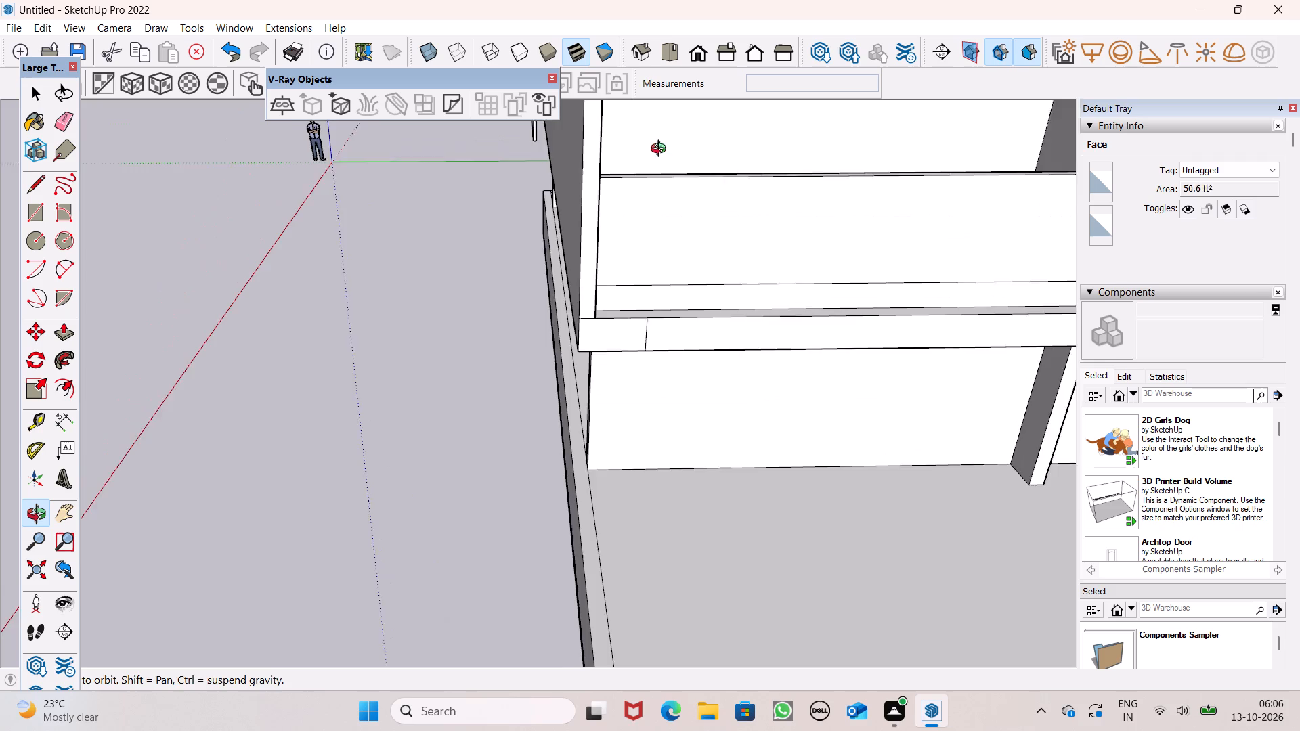
pyautogui.moveTo(662, 150); pyautogui.dragTo(662, 146, button='middle')
pyautogui.scroll(1, 662, 146)
pyautogui.scroll(-4, 666, 323)
pyautogui.scroll(6, 681, 229)
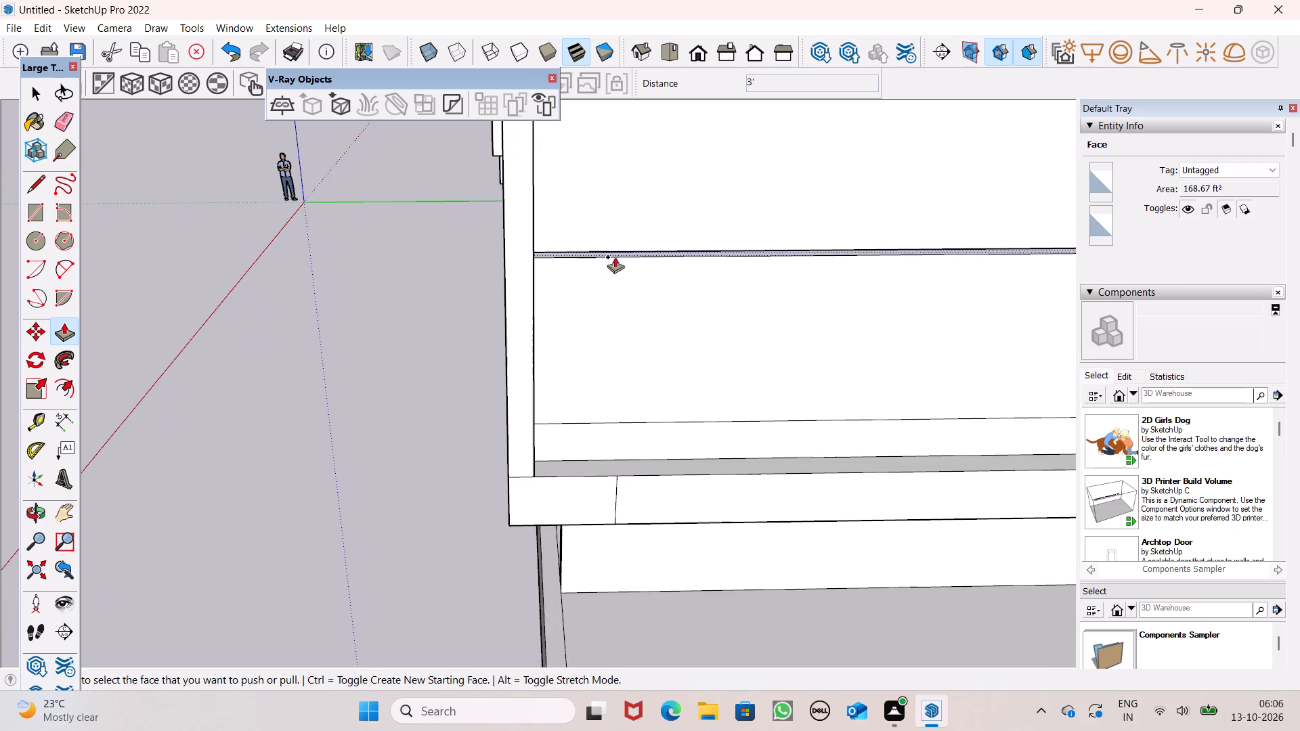
pyautogui.scroll(-3, 615, 265)
pyautogui.moveTo(620, 300); pyautogui.dragTo(634, 340, button='middle')
pyautogui.scroll(5, 582, 288)
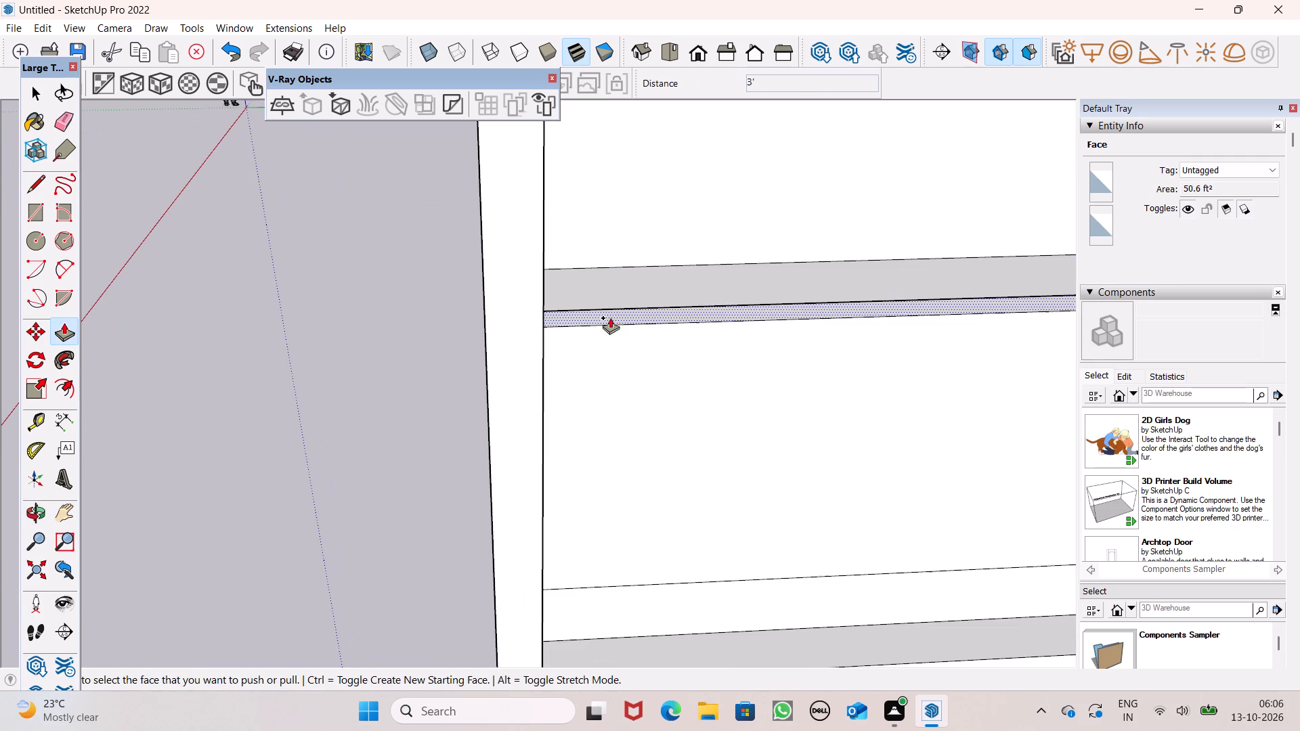
pyautogui.moveTo(610, 317); pyautogui.dragTo(615, 331)
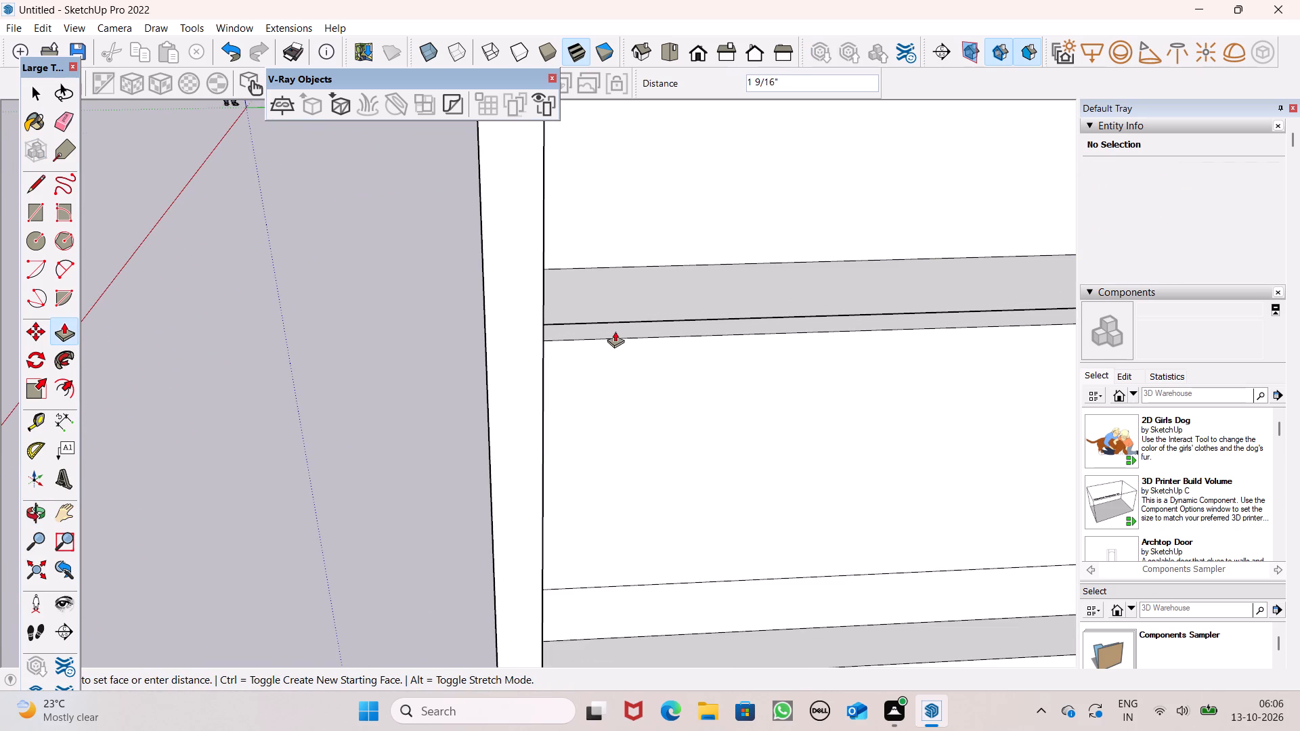
pyautogui.moveTo(615, 331); pyautogui.dragTo(615, 333)
# Push/Pull the thin parapet's top face up 2".
pyautogui.scroll(-3, 597, 269)
pyautogui.moveTo(606, 316); pyautogui.dragTo(607, 420, button='middle')
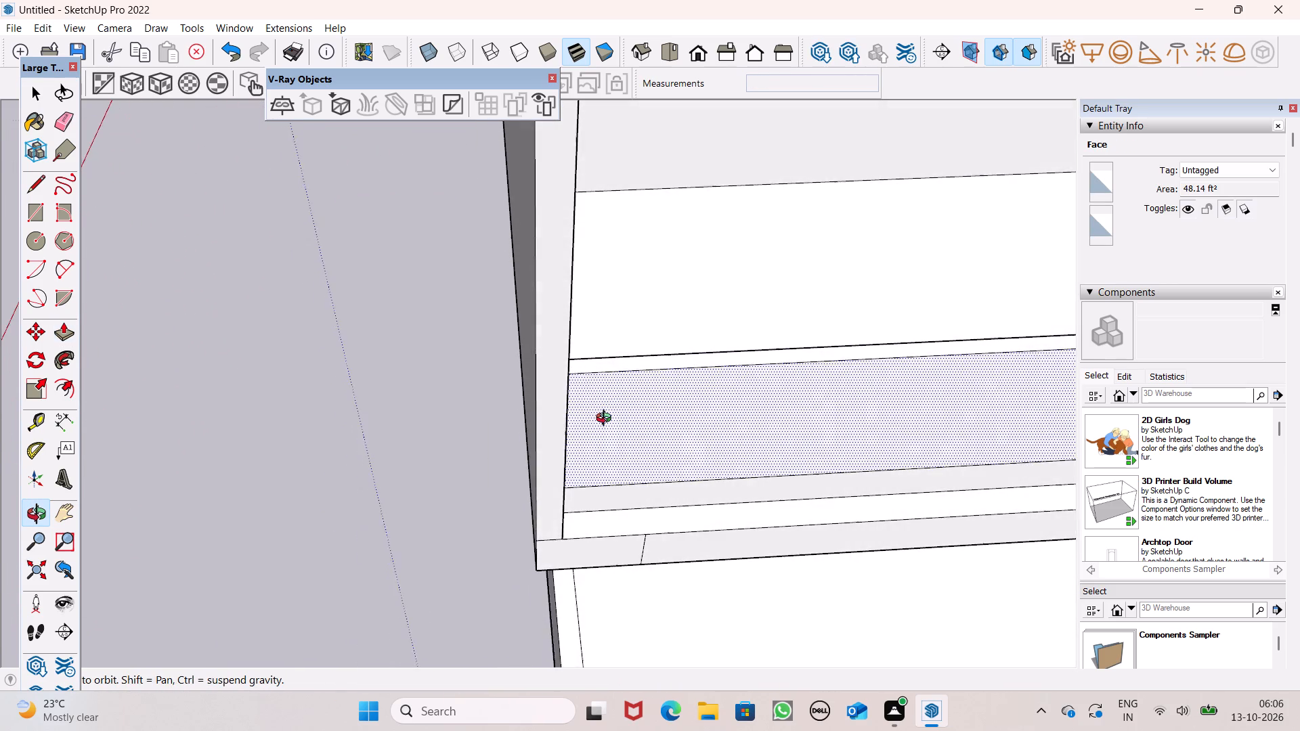
pyautogui.moveTo(607, 420); pyautogui.dragTo(611, 449, button='middle')
pyautogui.scroll(6, 618, 389)
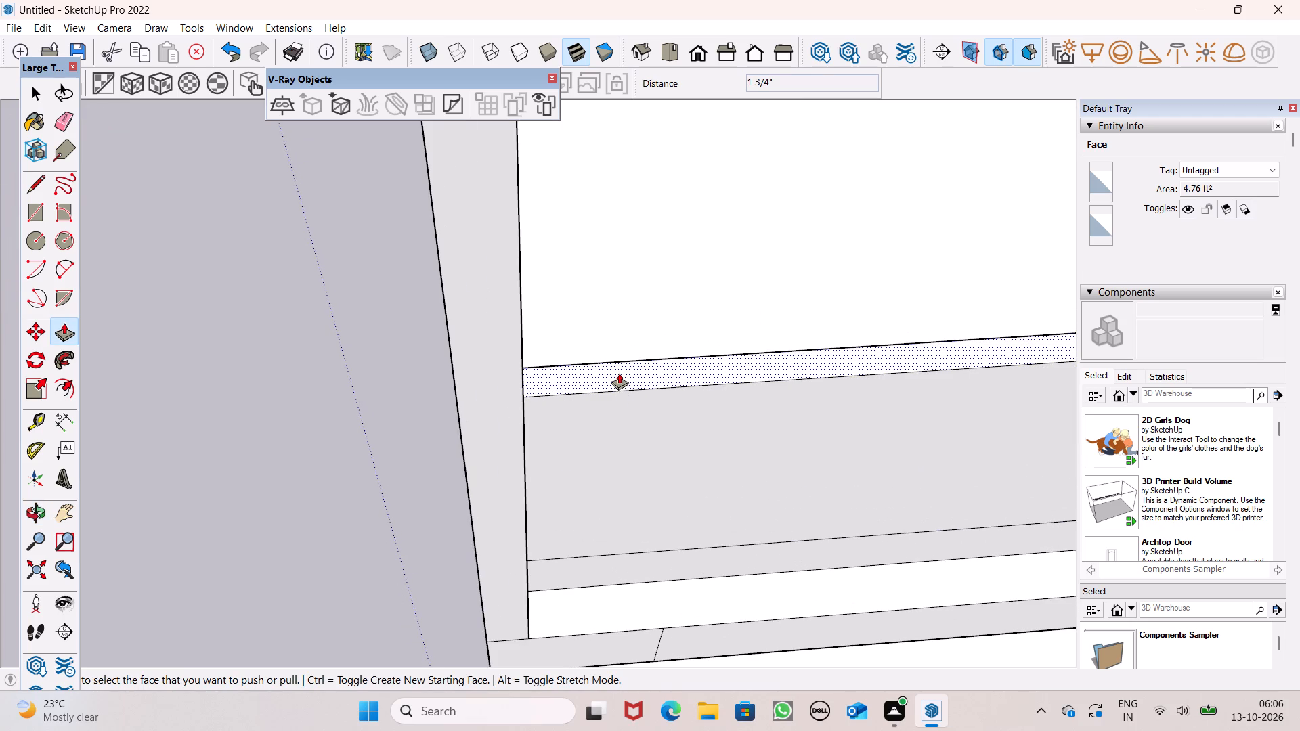
pyautogui.moveTo(589, 382); pyautogui.dragTo(584, 371)
pyautogui.press('2')
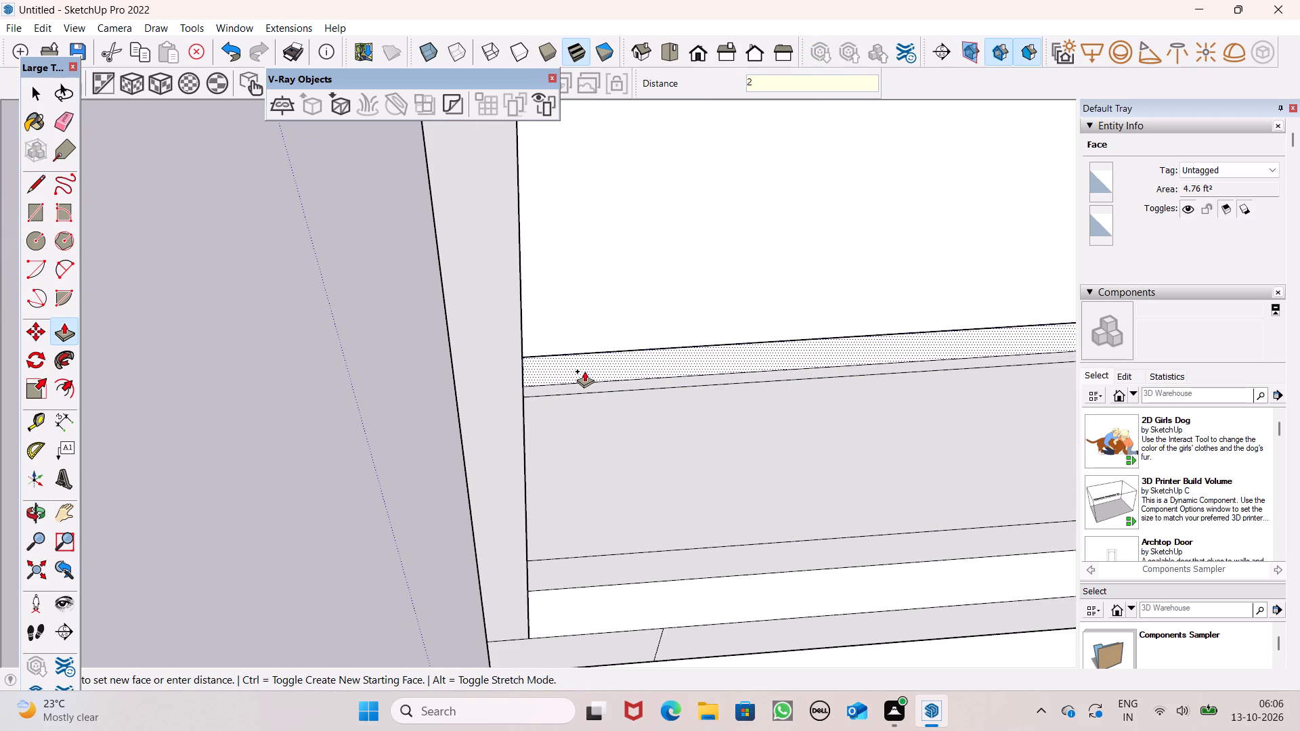
pyautogui.moveTo(584, 371); pyautogui.dragTo(584, 370)
pyautogui.hotkey('shift', '"')
pyautogui.press('Return')
pyautogui.scroll(-4, 303, 280)
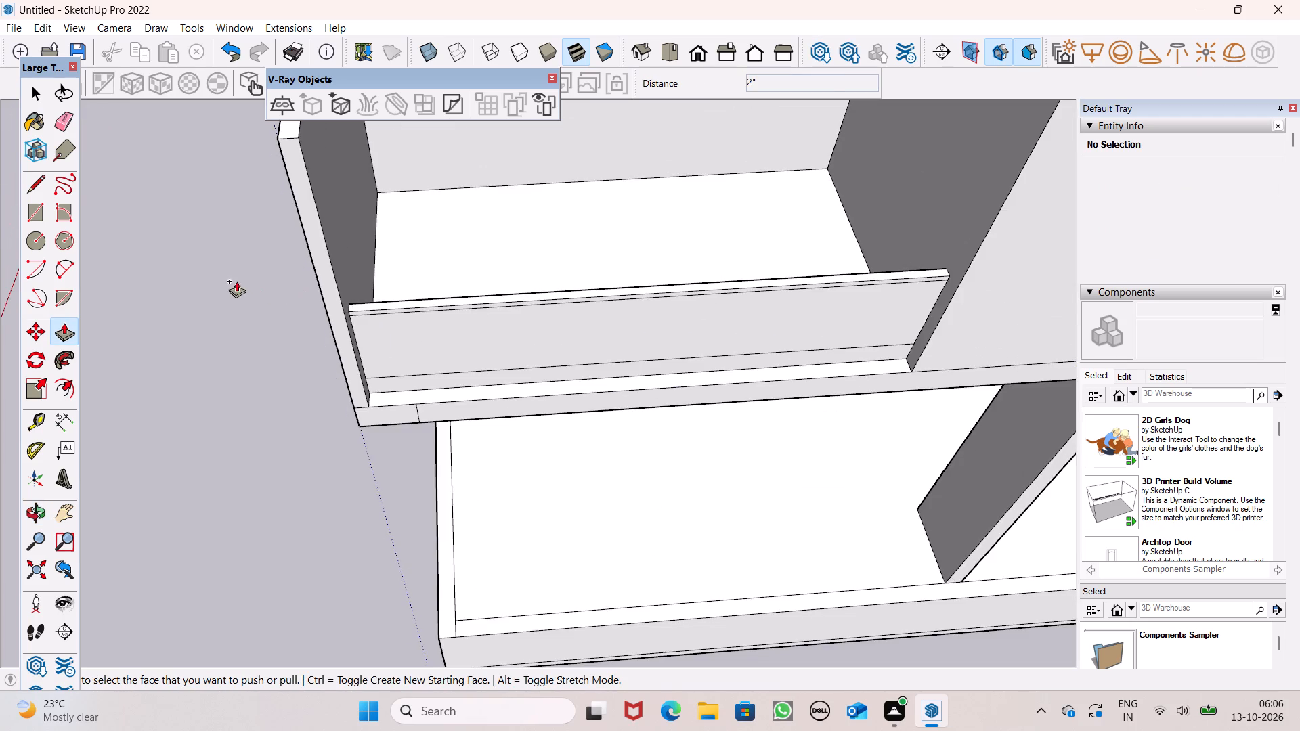
pyautogui.press('space')
# Examine the raised parapet and the projecting upper slab from the front and from above.
pyautogui.scroll(-5, 234, 278)
pyautogui.moveTo(524, 415); pyautogui.dragTo(512, 246, button='middle')
pyautogui.scroll(2, 512, 263)
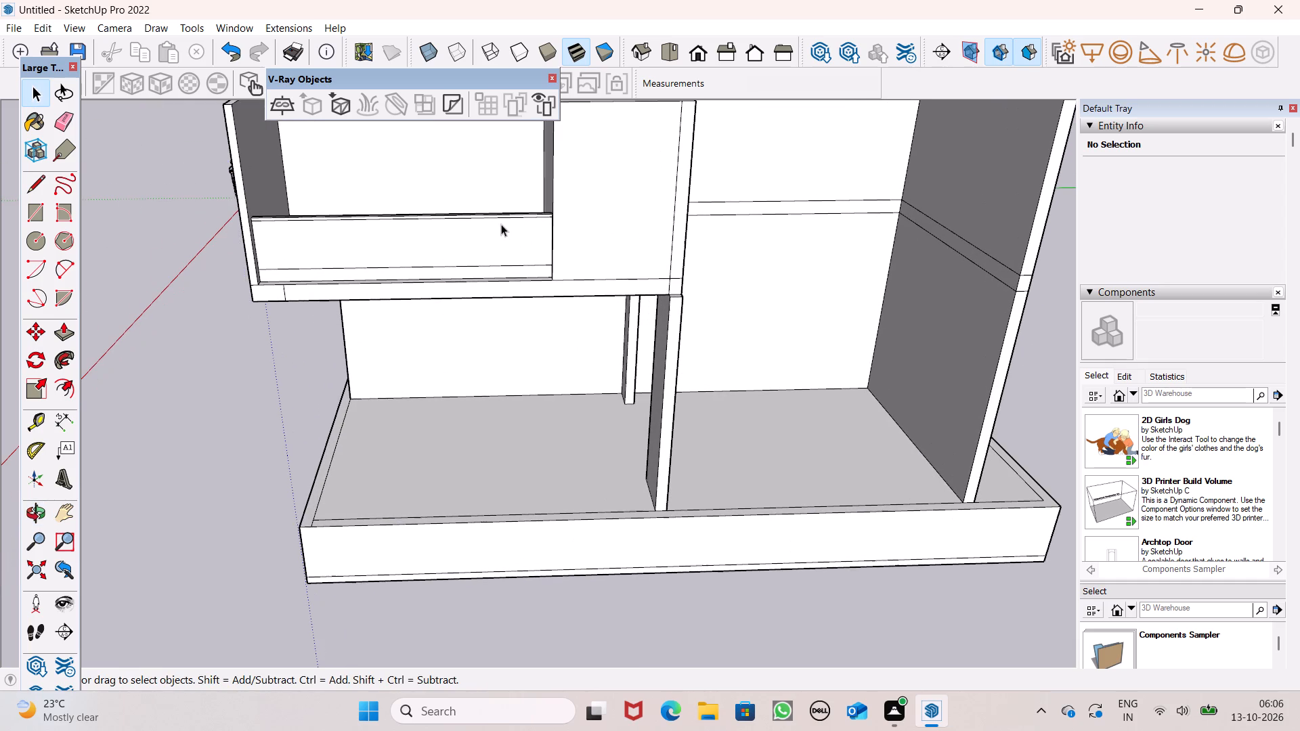
pyautogui.scroll(-2, 499, 226)
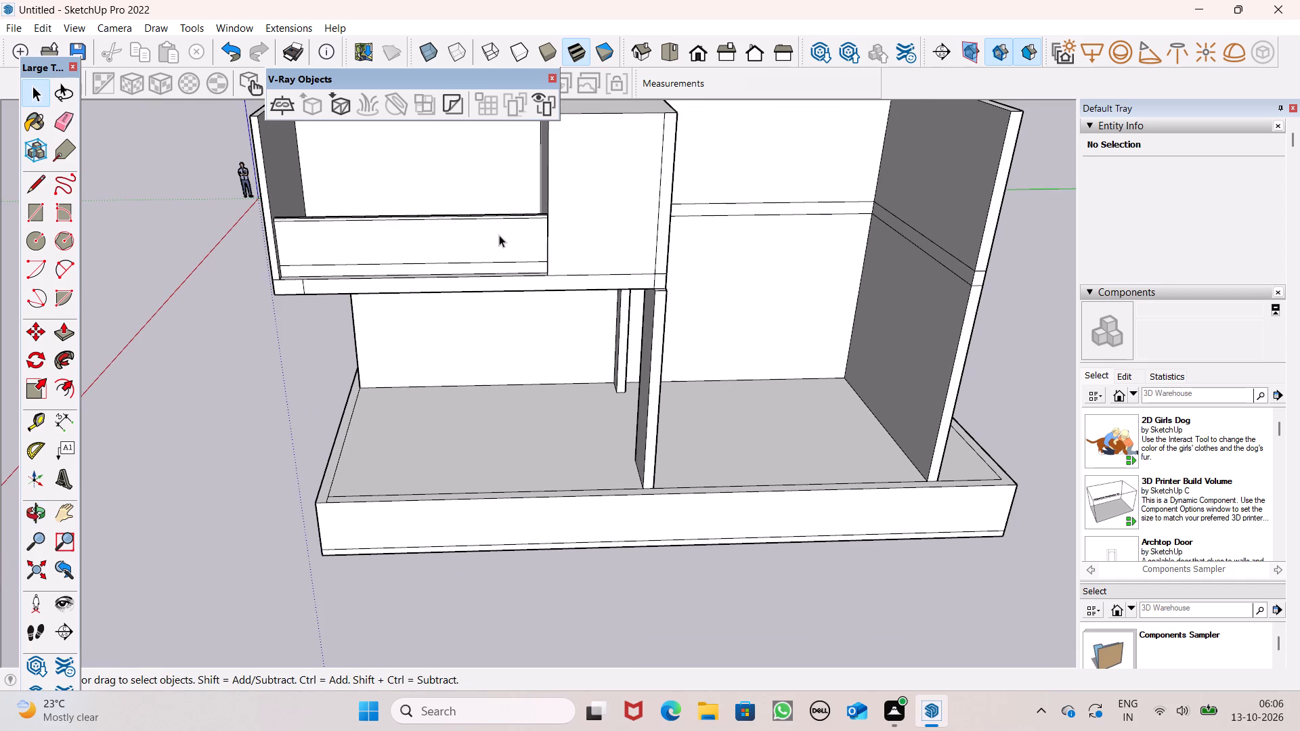
pyautogui.scroll(-1, 499, 236)
pyautogui.moveTo(492, 240); pyautogui.dragTo(492, 292, button='middle')
pyautogui.scroll(5, 385, 267)
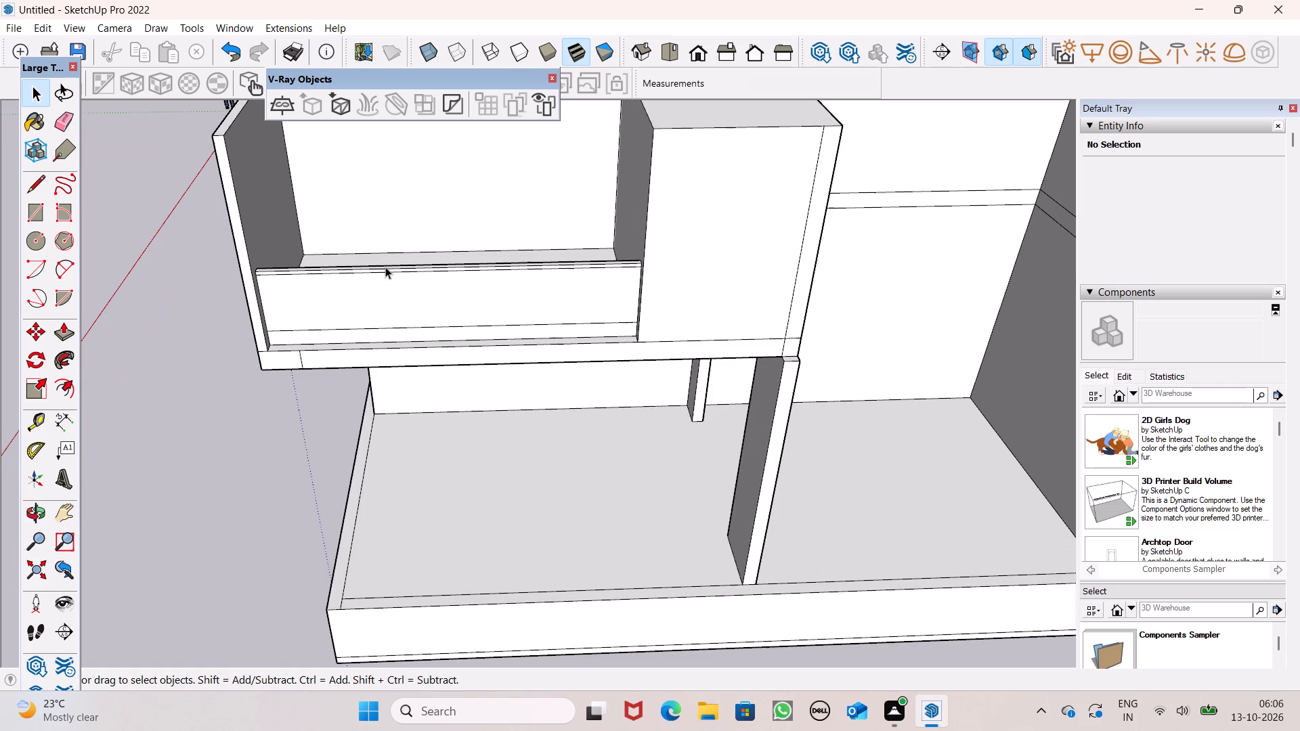
pyautogui.moveTo(365, 254); pyautogui.dragTo(356, 301, button='middle')
pyautogui.scroll(1, 365, 254)
pyautogui.scroll(-1, 367, 326)
pyautogui.moveTo(355, 380); pyautogui.dragTo(355, 407, button='middle')
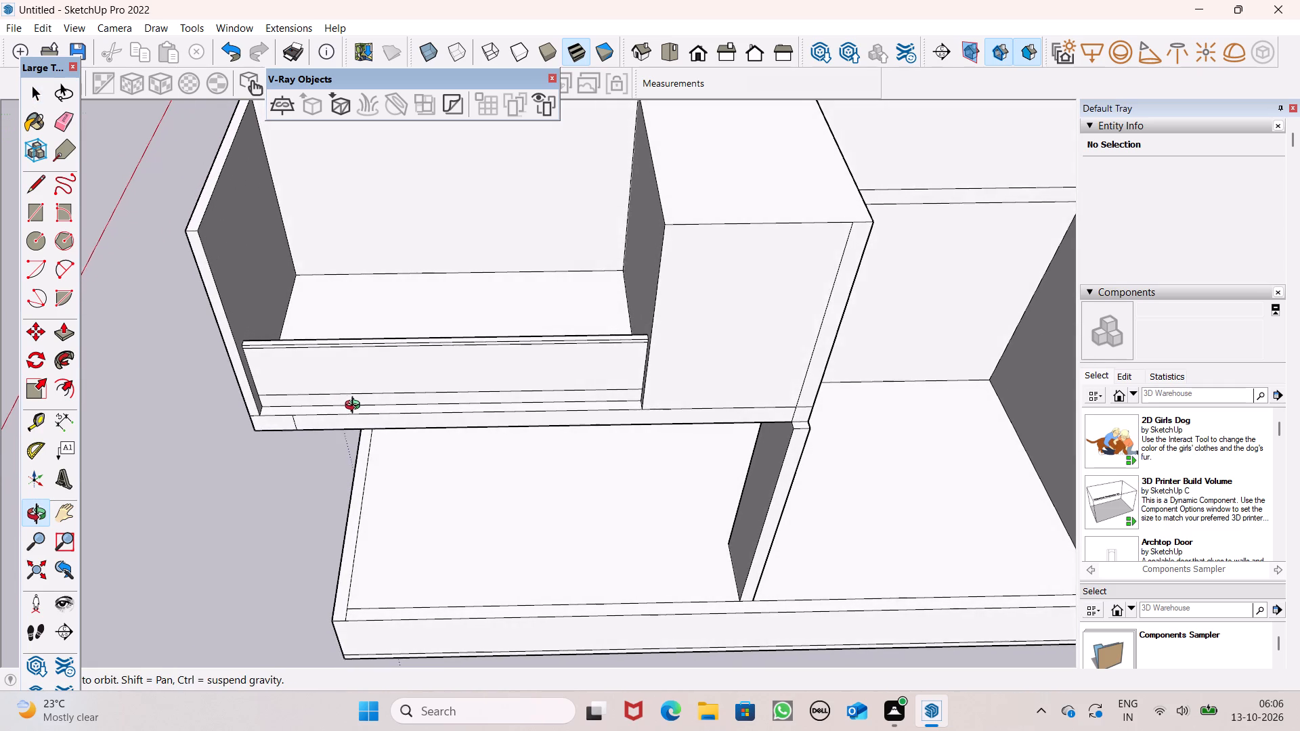
pyautogui.moveTo(355, 407); pyautogui.dragTo(385, 393, button='middle')
# Push/Pull the front face of the low curb beneath the parapet outward about 2 5/16".
pyautogui.click(64, 341)
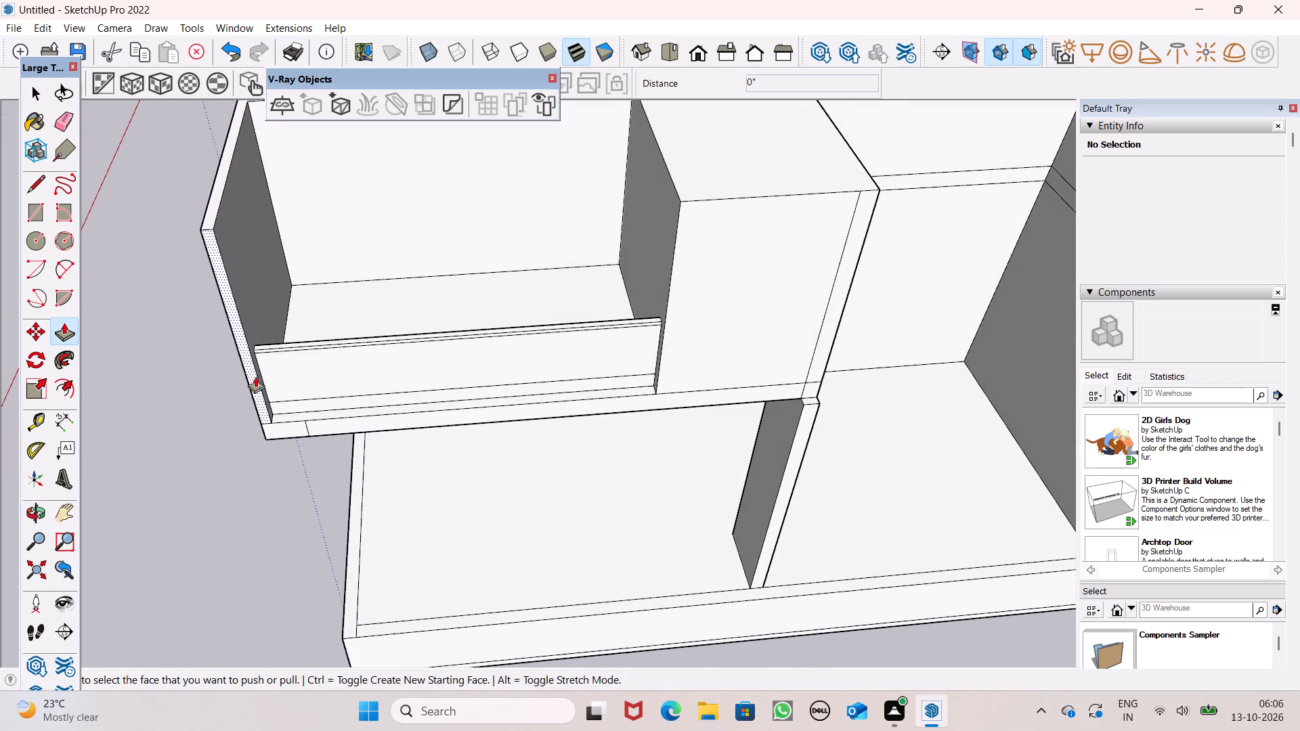
pyautogui.scroll(4, 257, 376)
pyautogui.moveTo(330, 405); pyautogui.dragTo(355, 416, button='middle')
pyautogui.scroll(3, 353, 414)
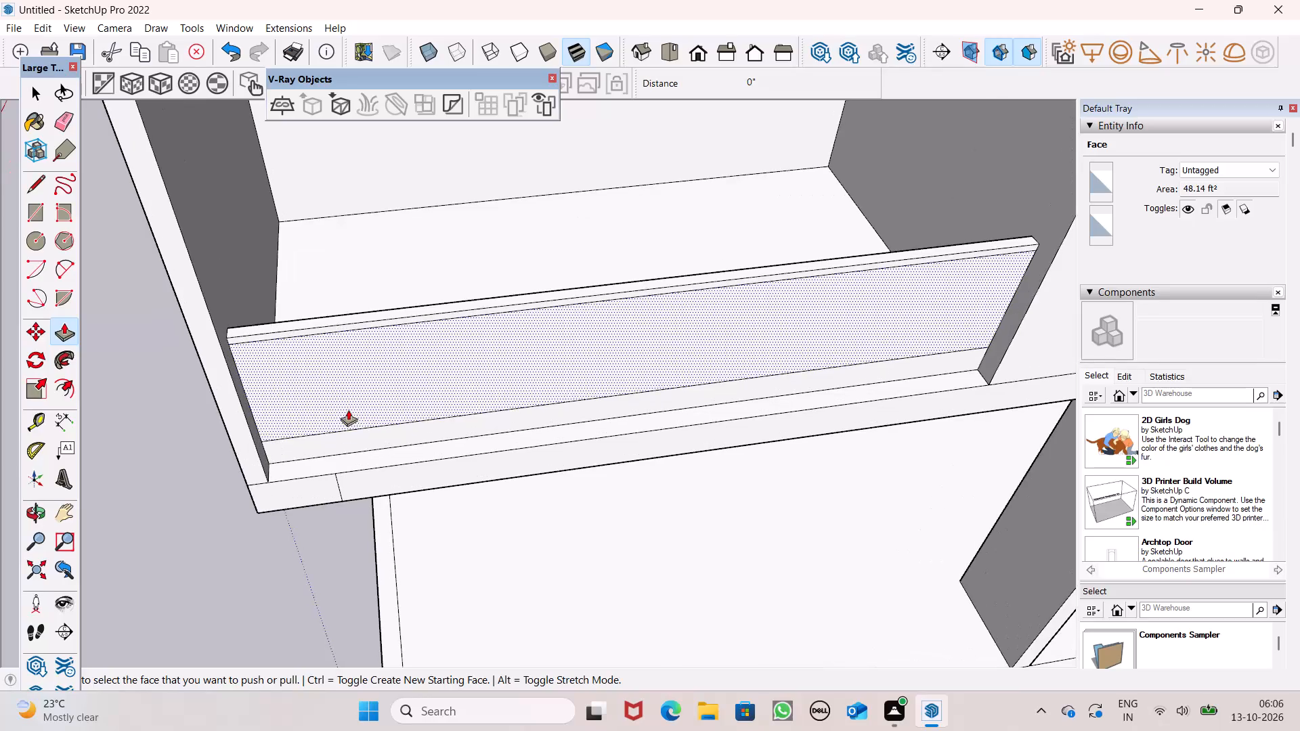
pyautogui.moveTo(332, 441); pyautogui.dragTo(352, 457, button='middle')
pyautogui.scroll(1, 344, 487)
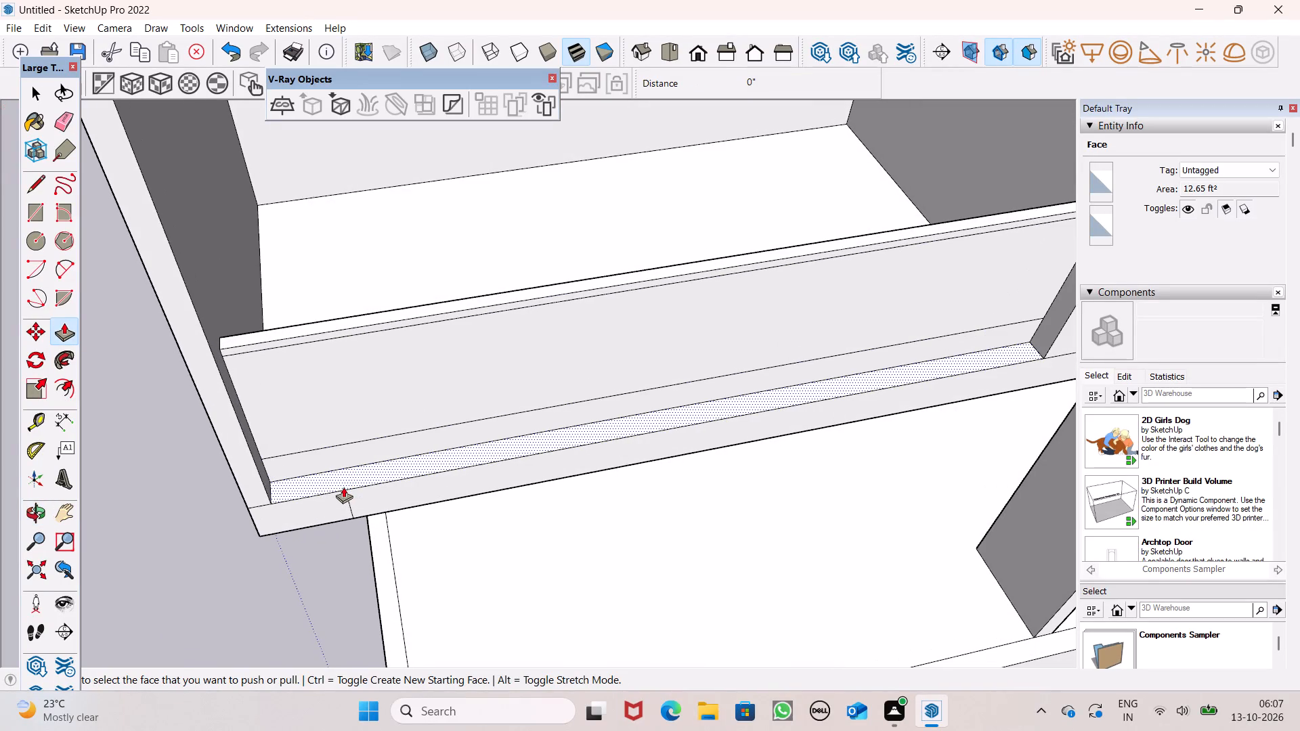
pyautogui.scroll(1, 321, 481)
pyautogui.moveTo(318, 464); pyautogui.dragTo(317, 472)
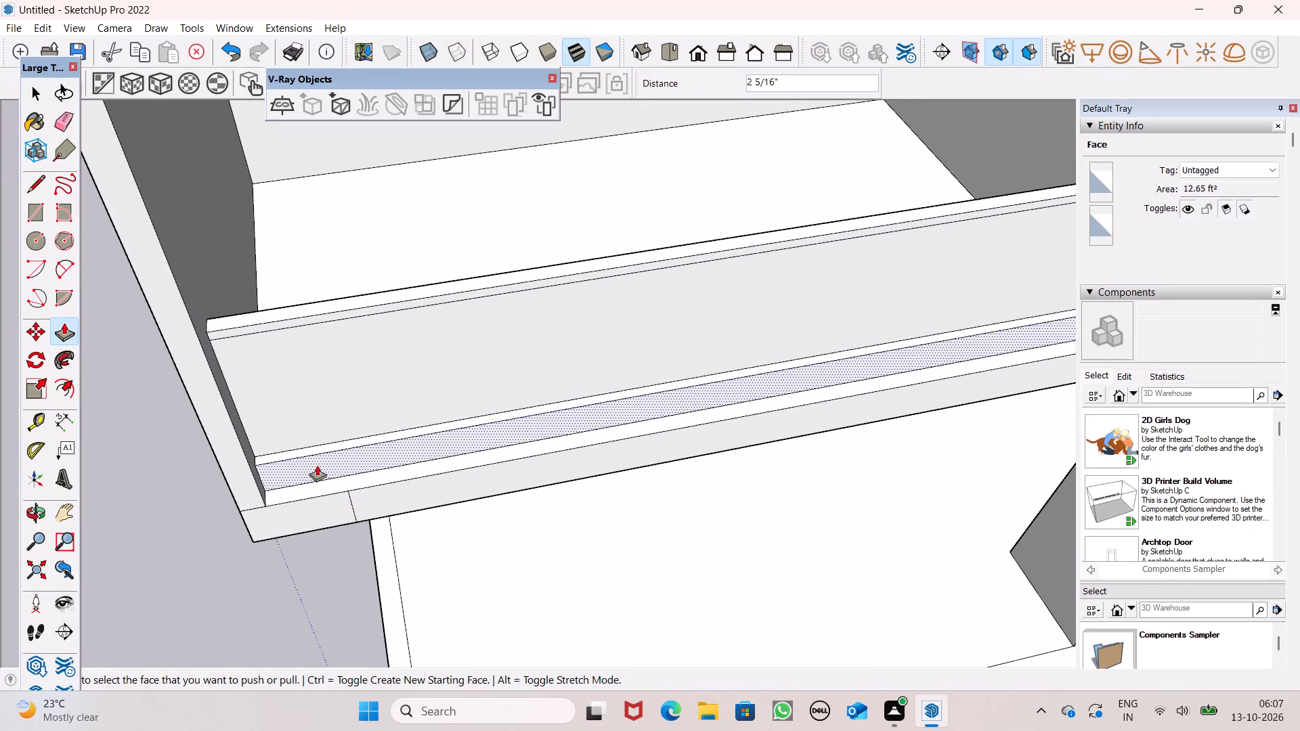
pyautogui.scroll(-5, 257, 363)
pyautogui.press('space')
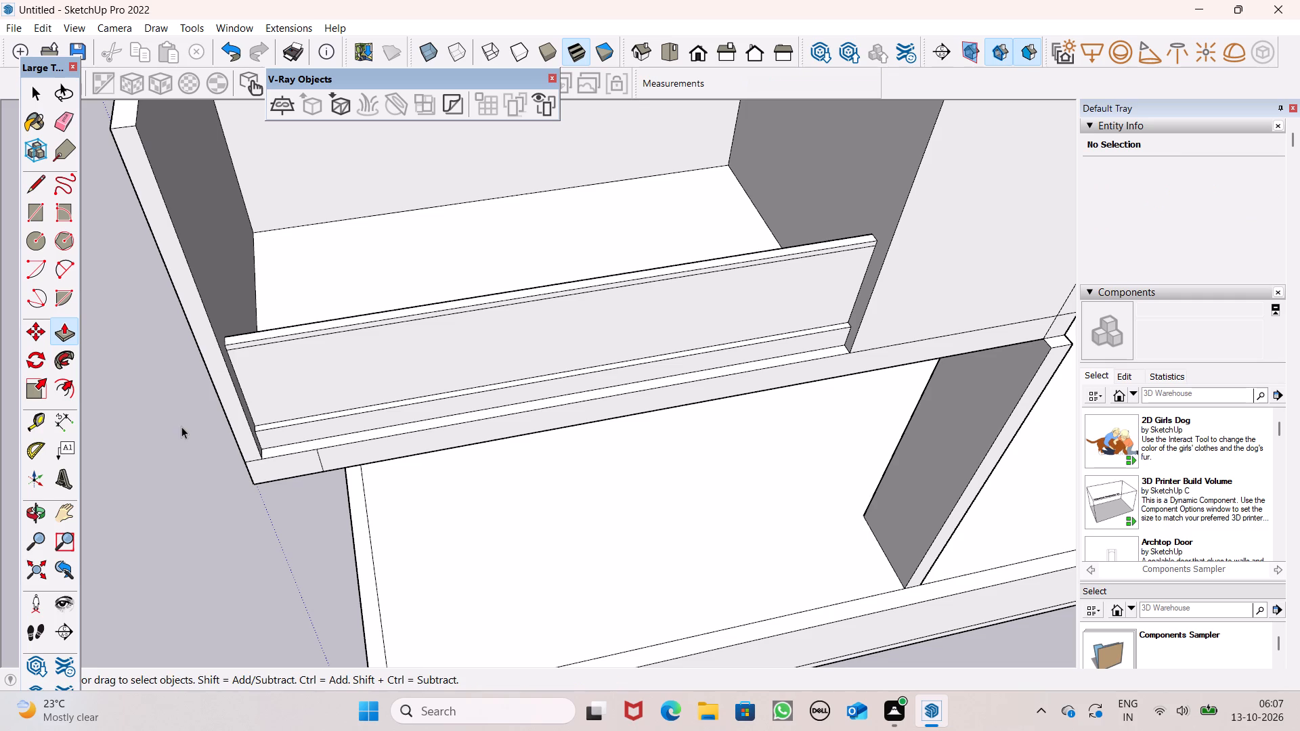
# Examine the parapet, the projecting upper slab and the solid block beside it from above and from the front.
pyautogui.press('space')
pyautogui.scroll(-3, 360, 388)
pyautogui.moveTo(464, 446); pyautogui.dragTo(429, 449, button='middle')
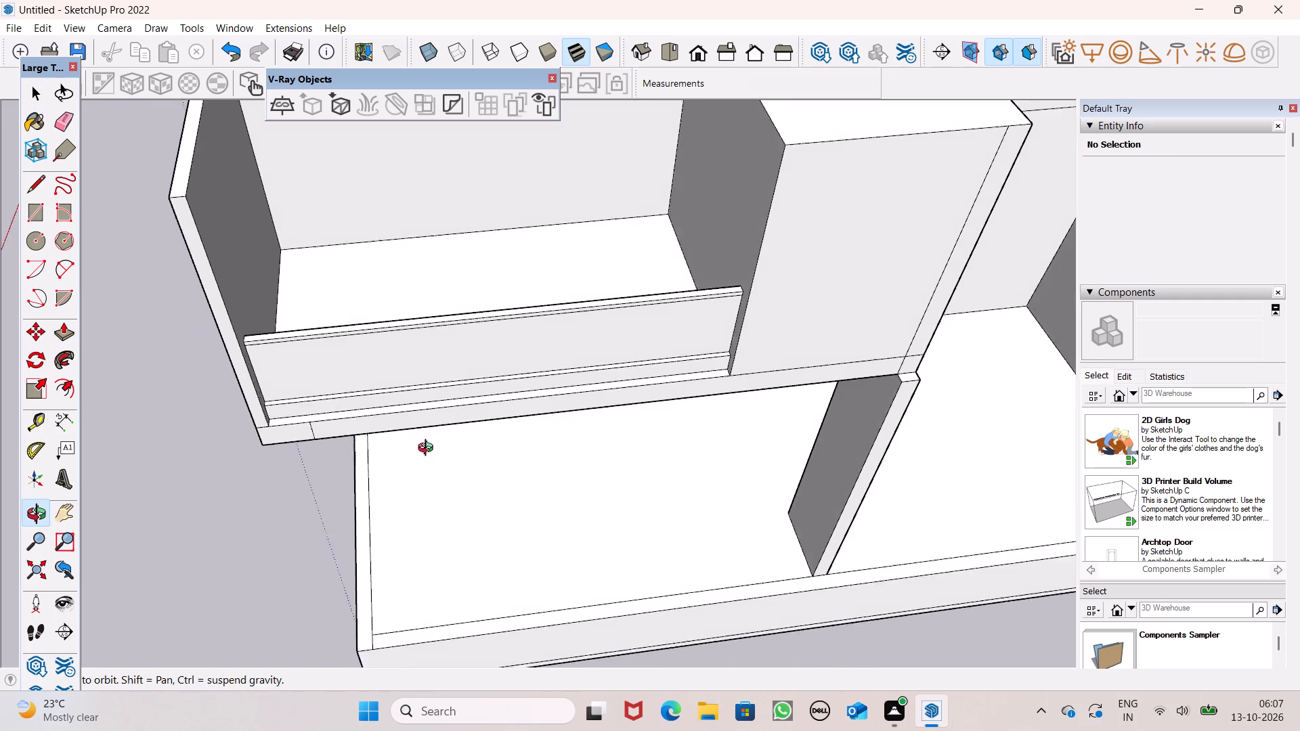
pyautogui.moveTo(429, 449); pyautogui.dragTo(419, 445, button='middle')
pyautogui.scroll(-2, 496, 384)
pyautogui.moveTo(496, 384); pyautogui.dragTo(488, 371, button='middle')
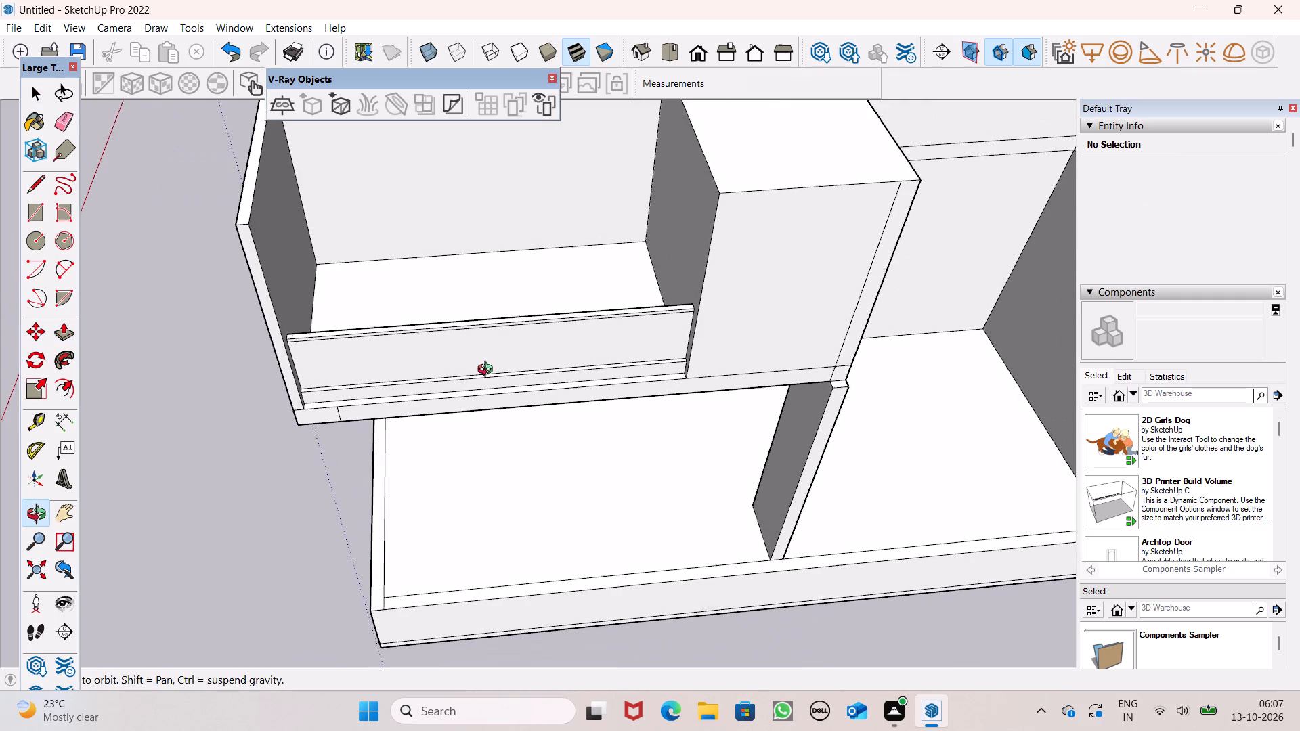
pyautogui.moveTo(488, 371); pyautogui.dragTo(422, 412, button='middle')
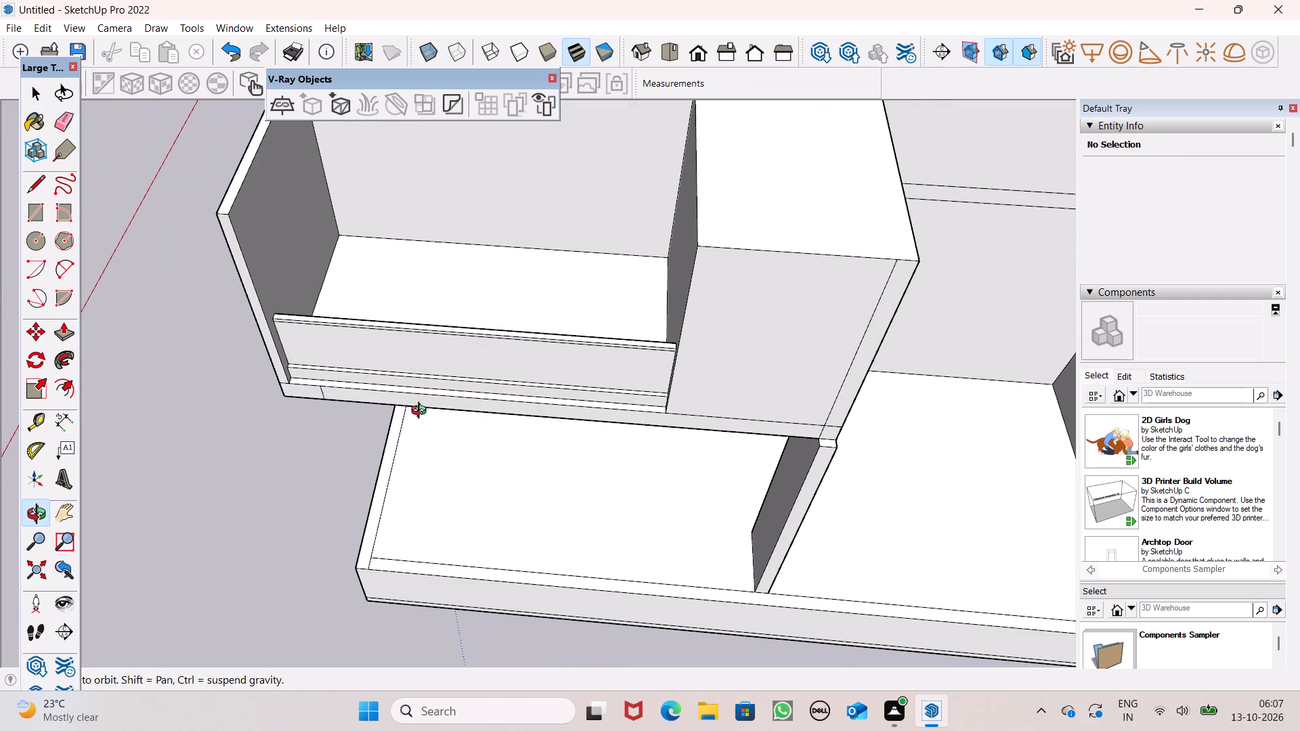
pyautogui.moveTo(422, 412); pyautogui.dragTo(422, 412, button='middle')
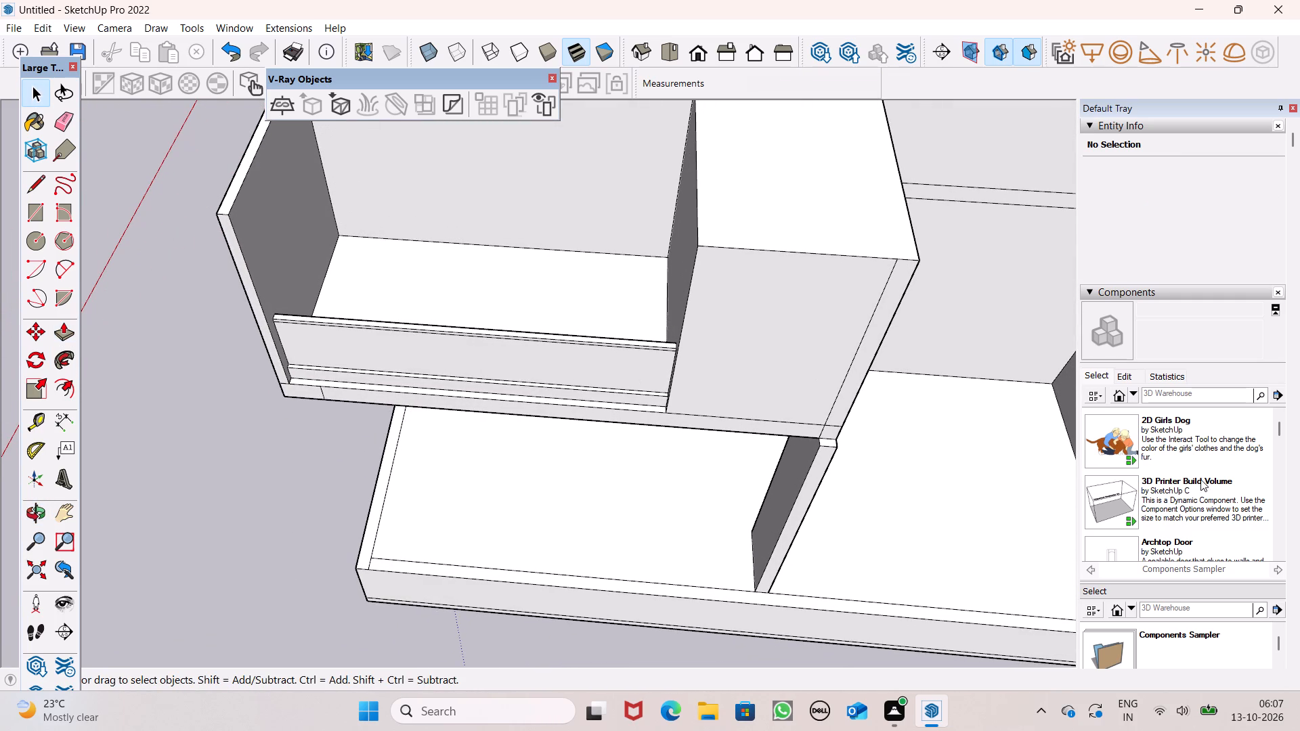
pyautogui.scroll(-5, 666, 390)
pyautogui.scroll(-3, 561, 411)
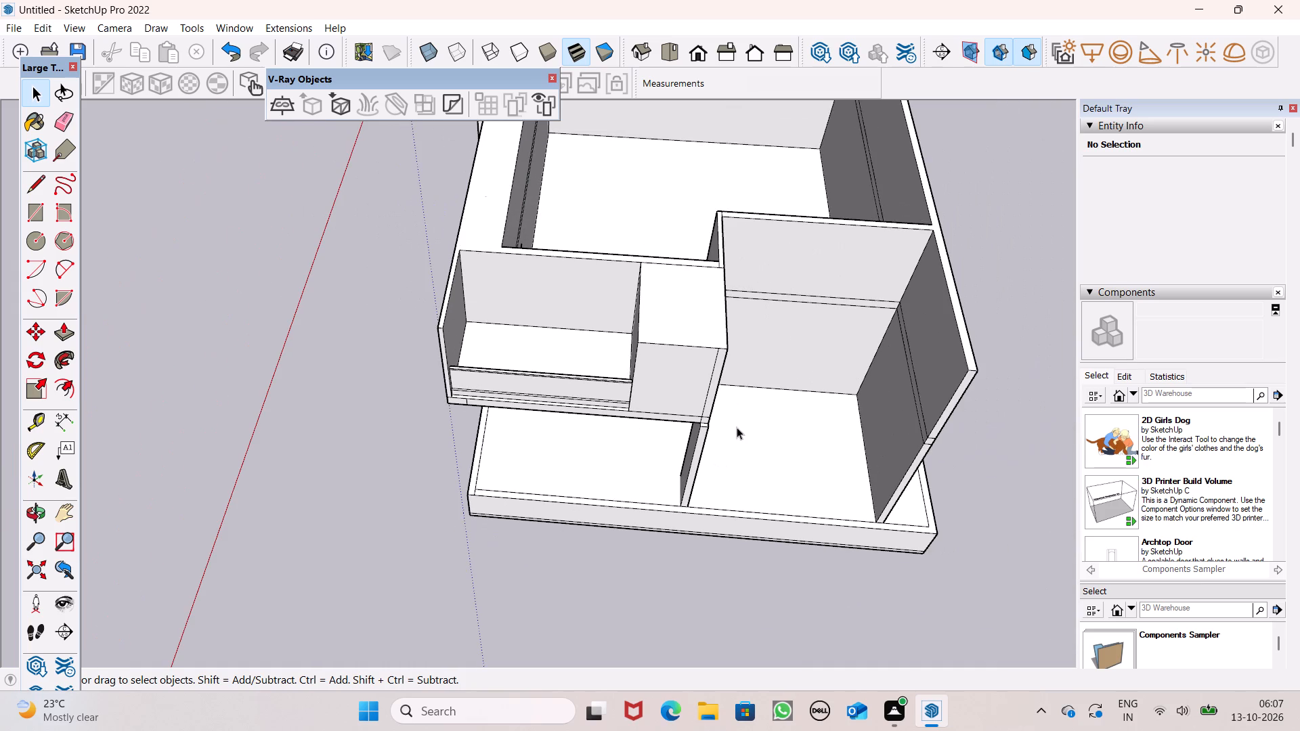
pyautogui.moveTo(737, 392); pyautogui.dragTo(737, 365, button='middle')
pyautogui.scroll(5, 705, 303)
pyautogui.moveTo(690, 395); pyautogui.dragTo(776, 304, button='middle')
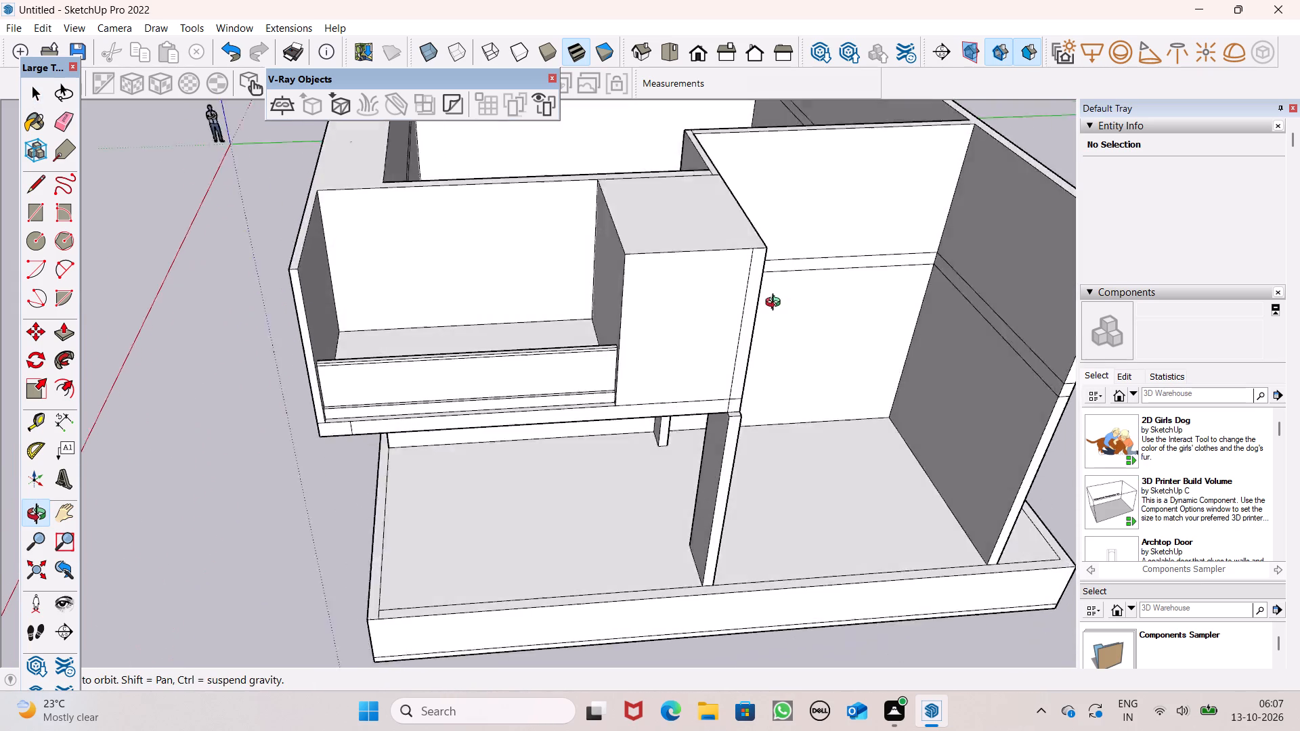
pyautogui.moveTo(776, 304); pyautogui.dragTo(821, 273, button='middle')
pyautogui.scroll(4, 752, 315)
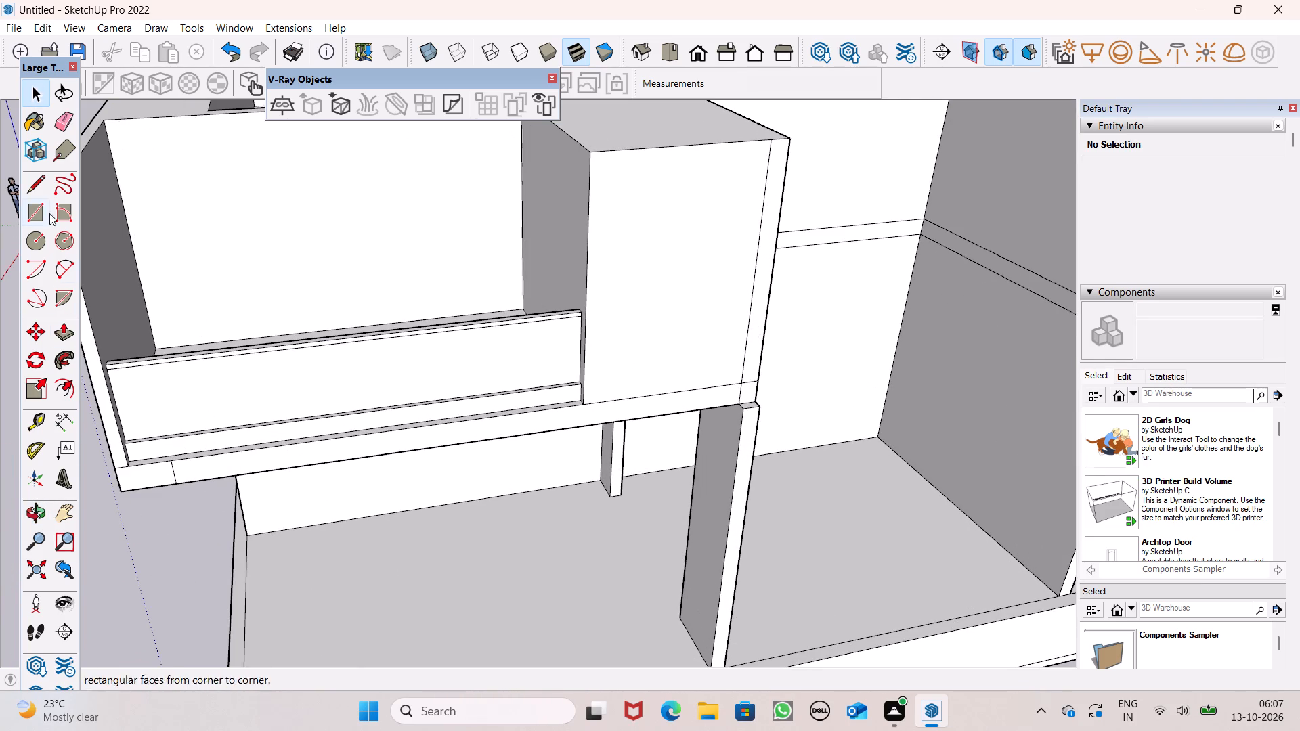
# Draw a line about 9' 8 7/16" long across the top of the block beside the parapet, from the wall corner to its front edge.
pyautogui.click(74, 124)
pyautogui.scroll(-3, 286, 326)
pyautogui.moveTo(558, 409); pyautogui.dragTo(497, 423, button='middle')
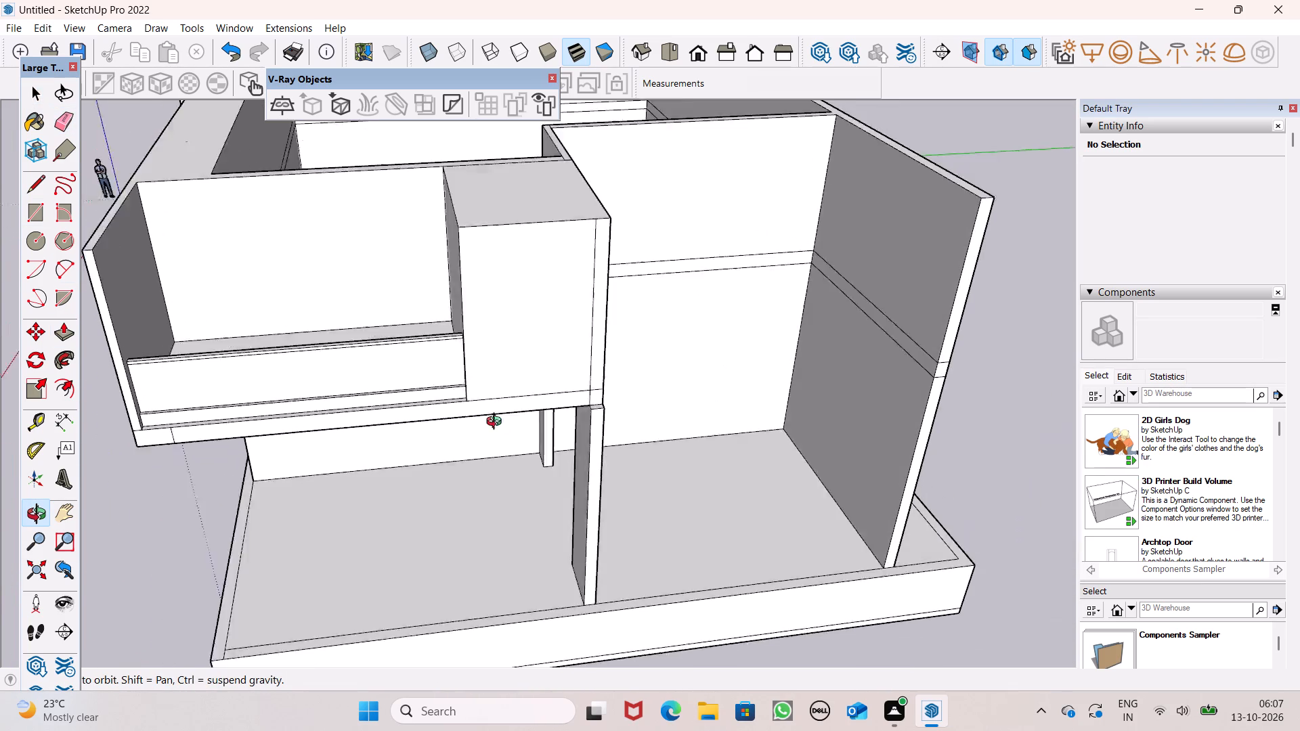
pyautogui.moveTo(497, 423); pyautogui.dragTo(459, 418, button='middle')
pyautogui.moveTo(496, 458); pyautogui.dragTo(375, 598, button='middle')
pyautogui.scroll(1, 311, 523)
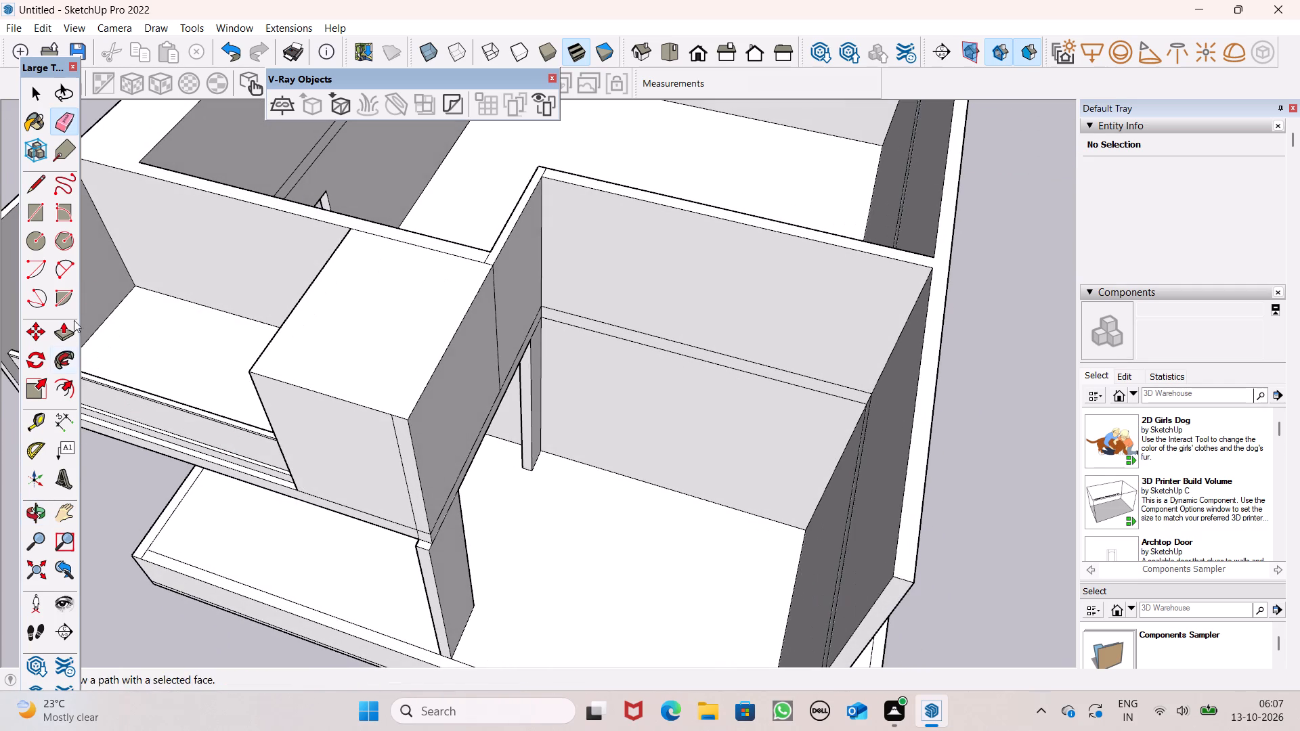
pyautogui.click(24, 187)
pyautogui.moveTo(374, 353); pyautogui.dragTo(411, 379, button='middle')
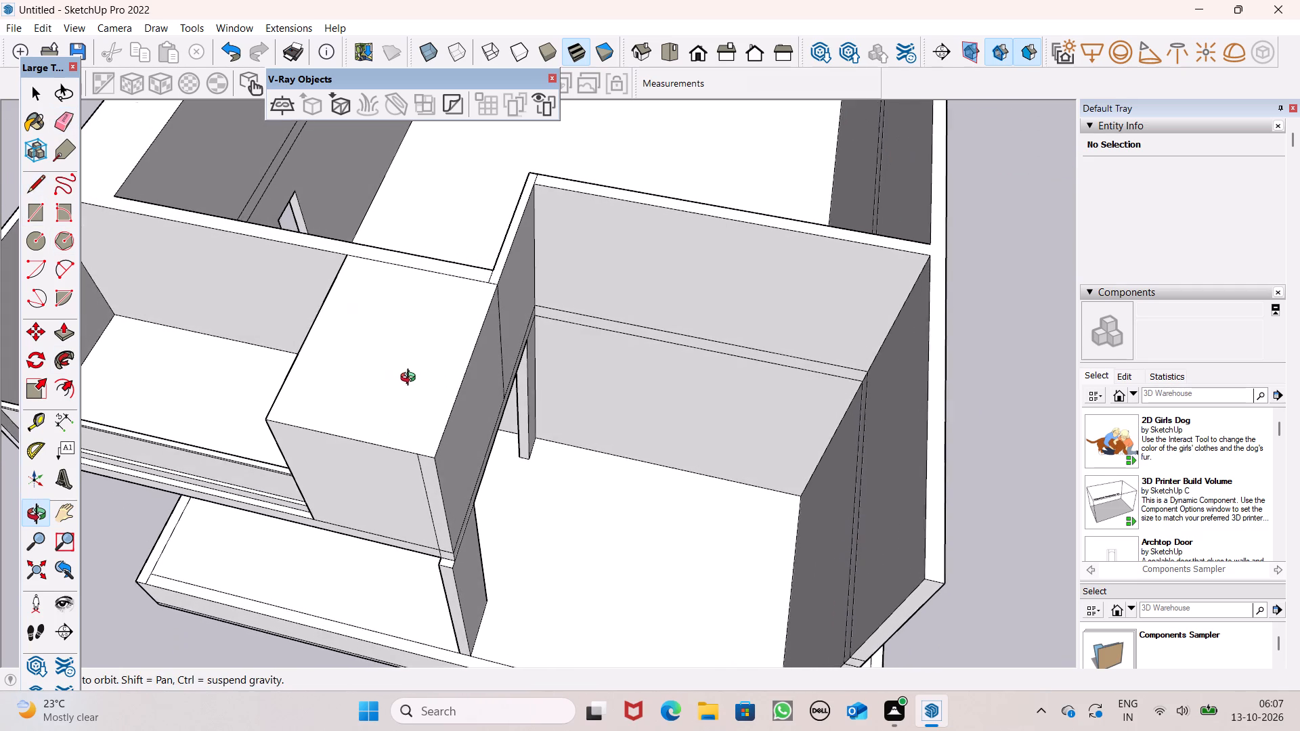
pyautogui.moveTo(411, 379); pyautogui.dragTo(412, 379, button='middle')
pyautogui.scroll(1, 507, 315)
pyautogui.click(487, 282)
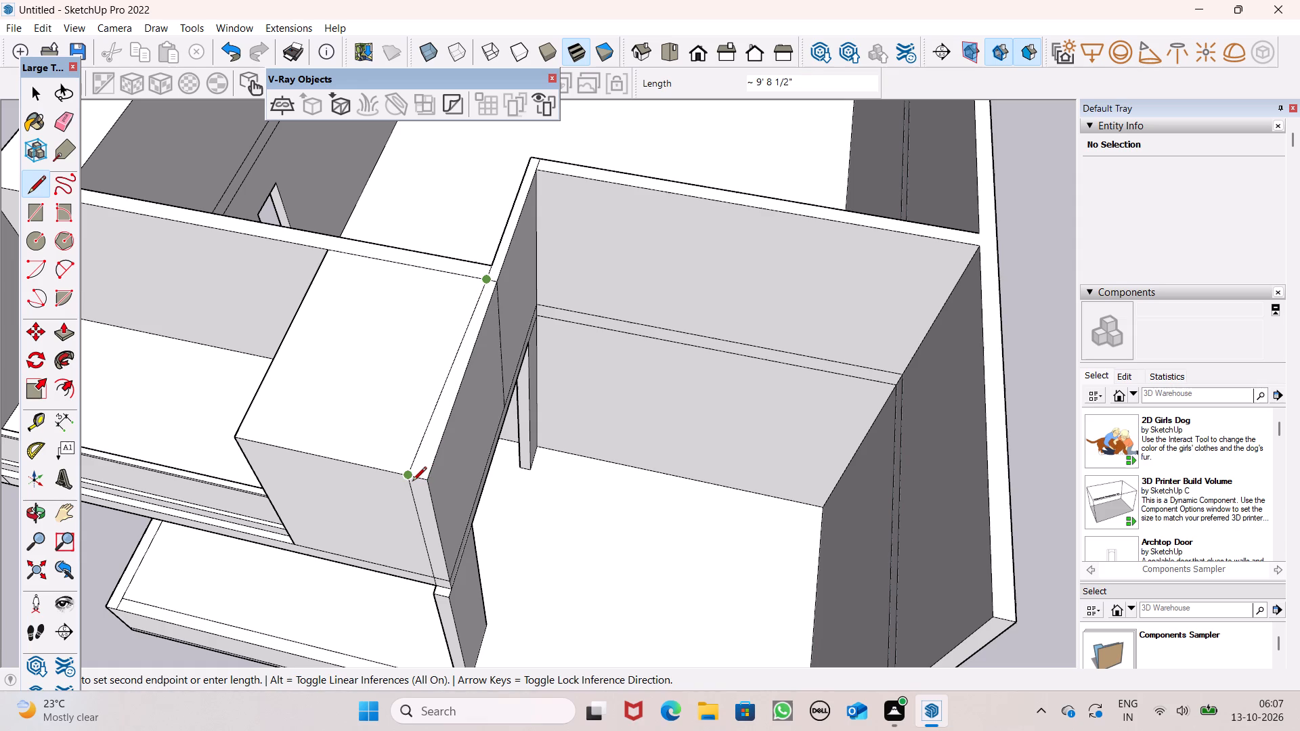
pyautogui.scroll(5, 412, 482)
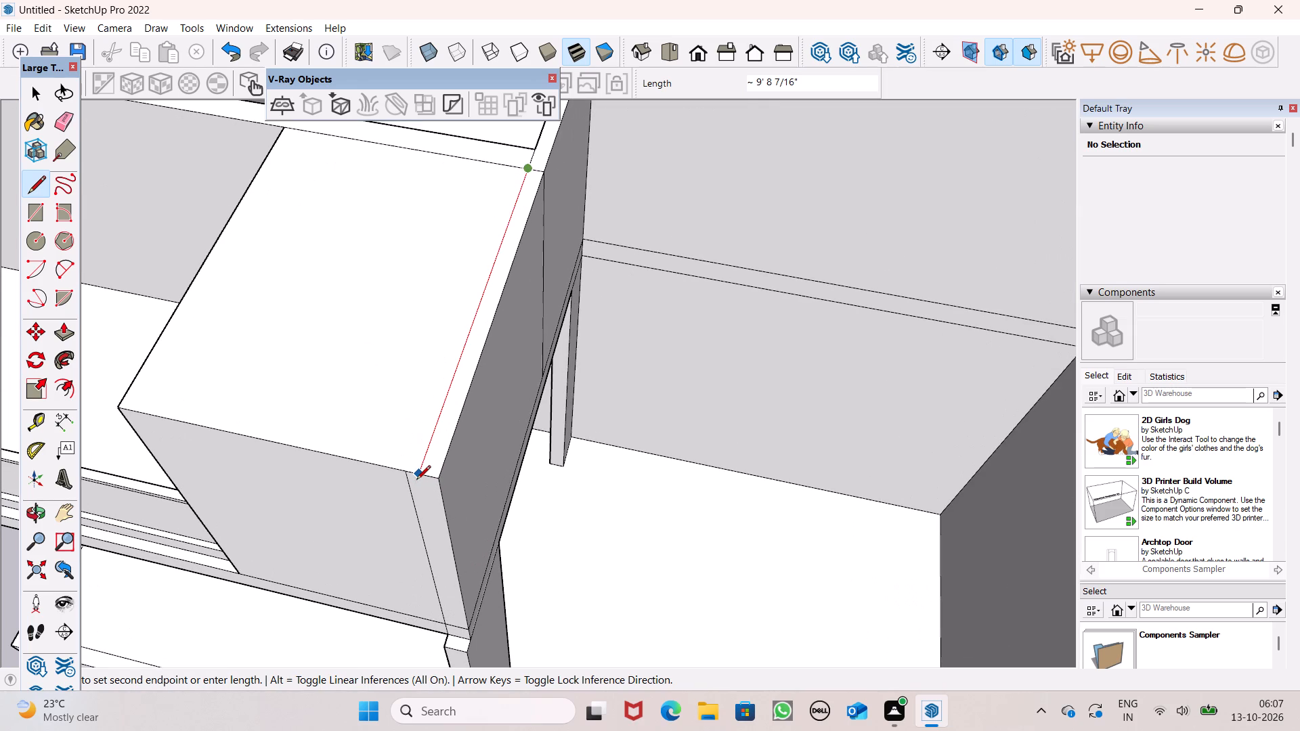
pyautogui.click(421, 477)
pyautogui.scroll(-7, 446, 376)
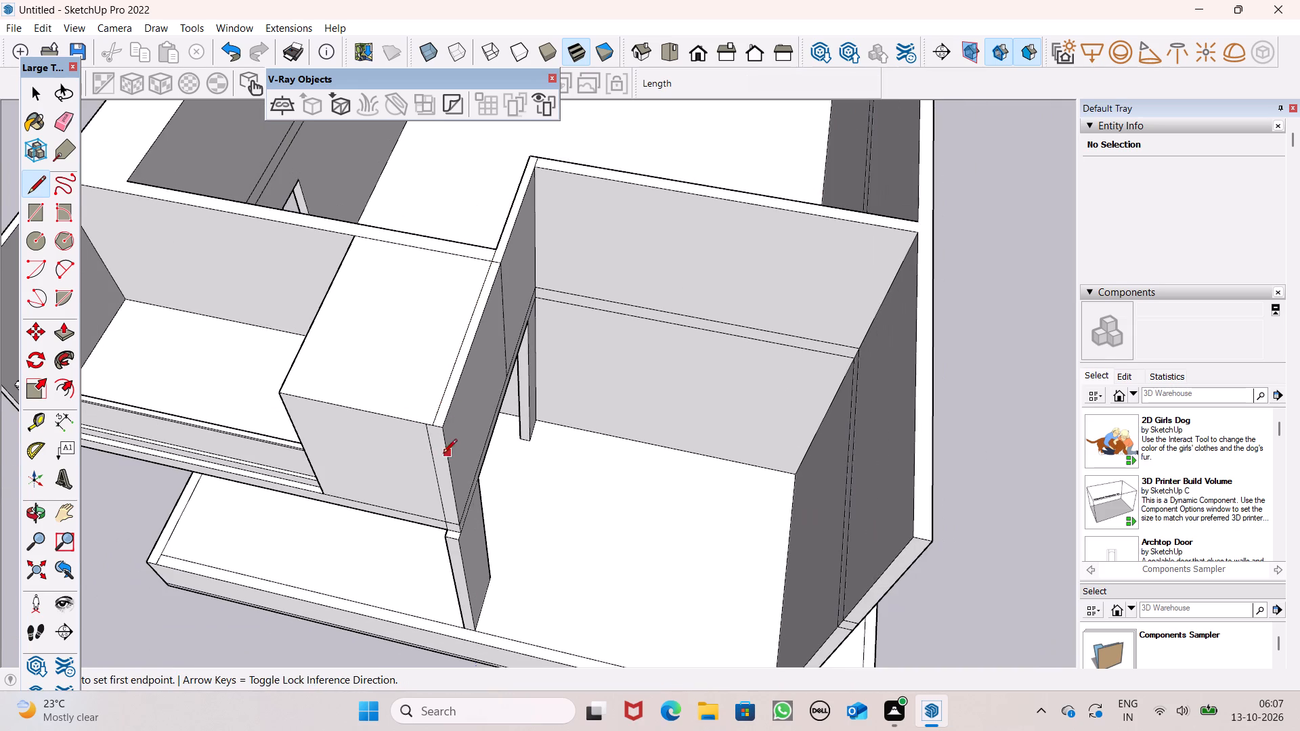
# Draw an 11' vertical line down the block's front face, from the top line's front end to the slab's bottom edge.
pyautogui.moveTo(433, 476); pyautogui.dragTo(482, 345, button='middle')
pyautogui.click(462, 309)
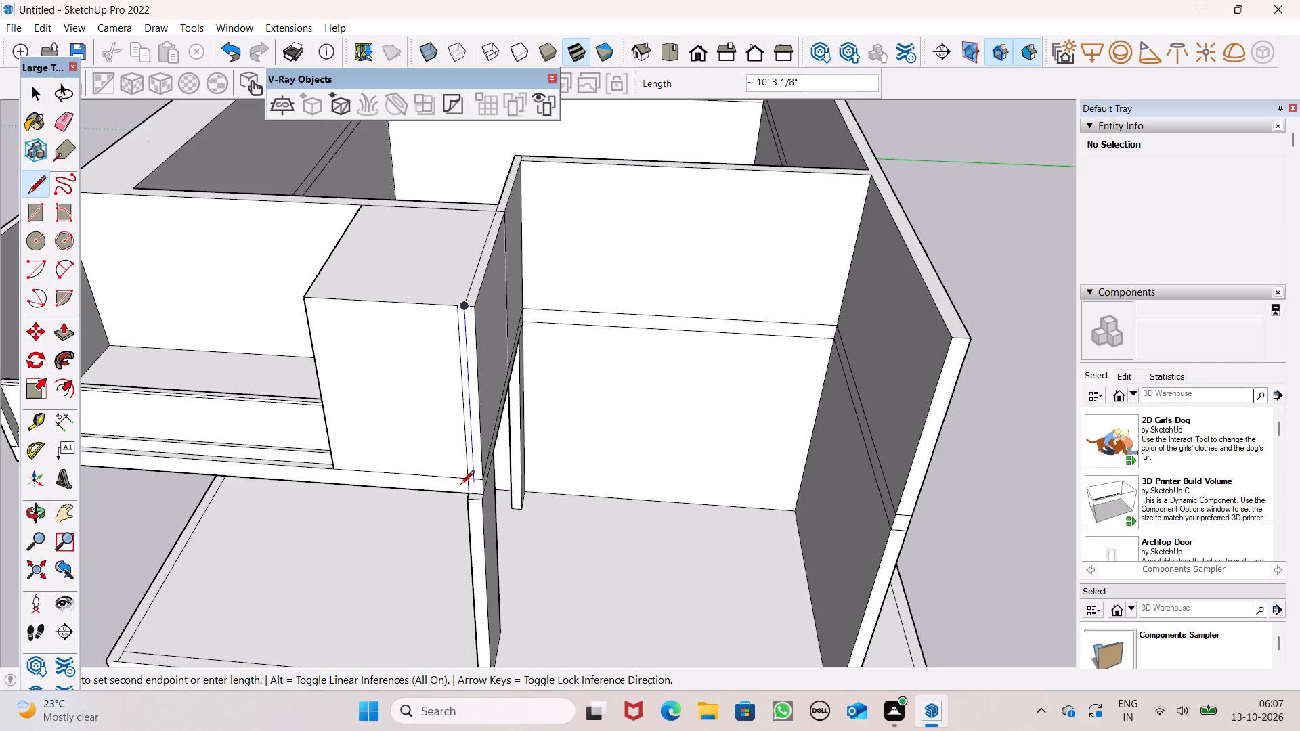
pyautogui.scroll(5, 469, 495)
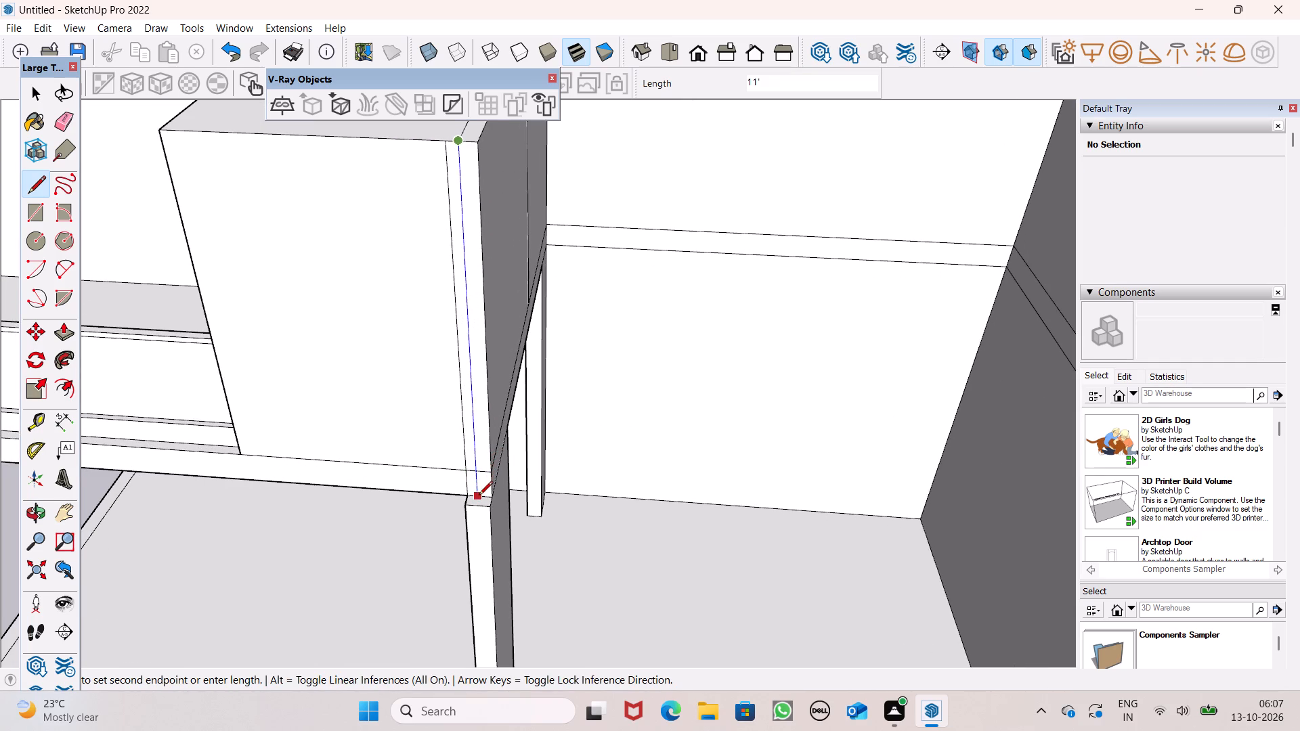
pyautogui.click(479, 500)
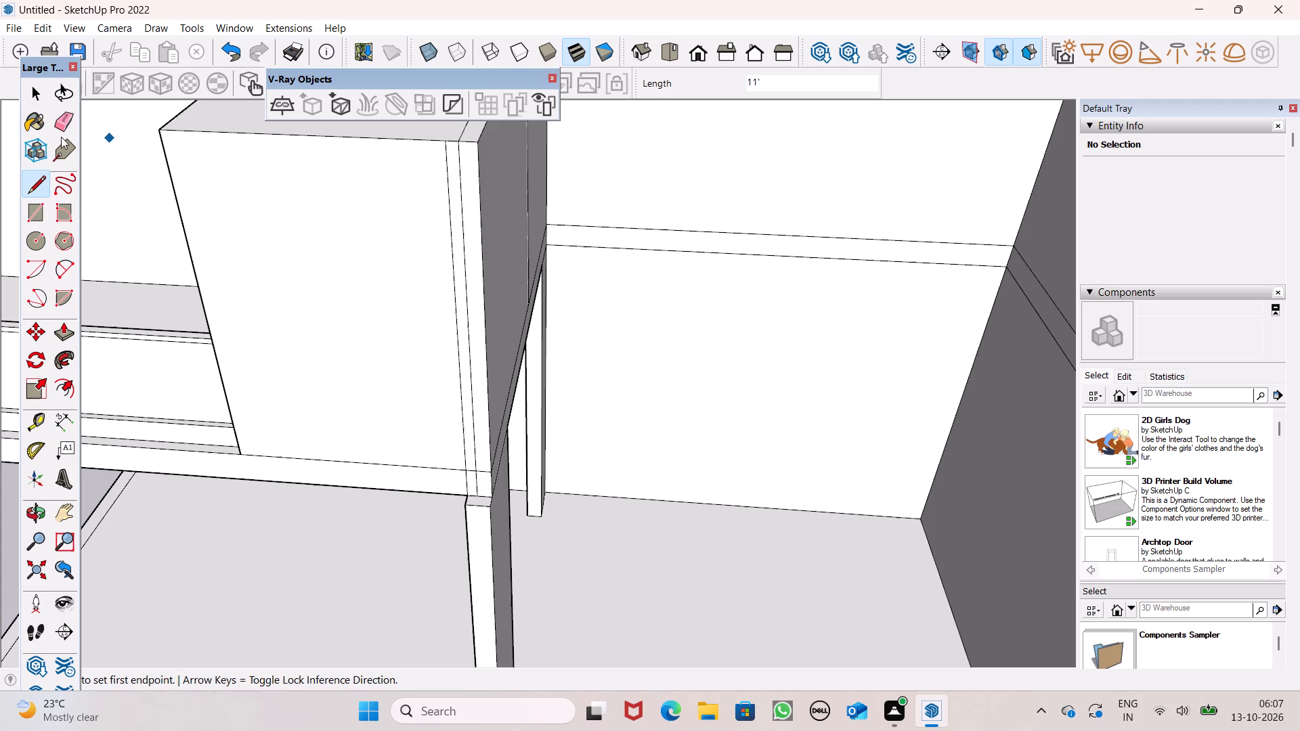
# Erase the old vertical edge beside the new line, its stub on the slab edge, and the short horizontal segment at the corner.
pyautogui.click(62, 131)
pyautogui.moveTo(314, 356); pyautogui.dragTo(408, 359, button='middle')
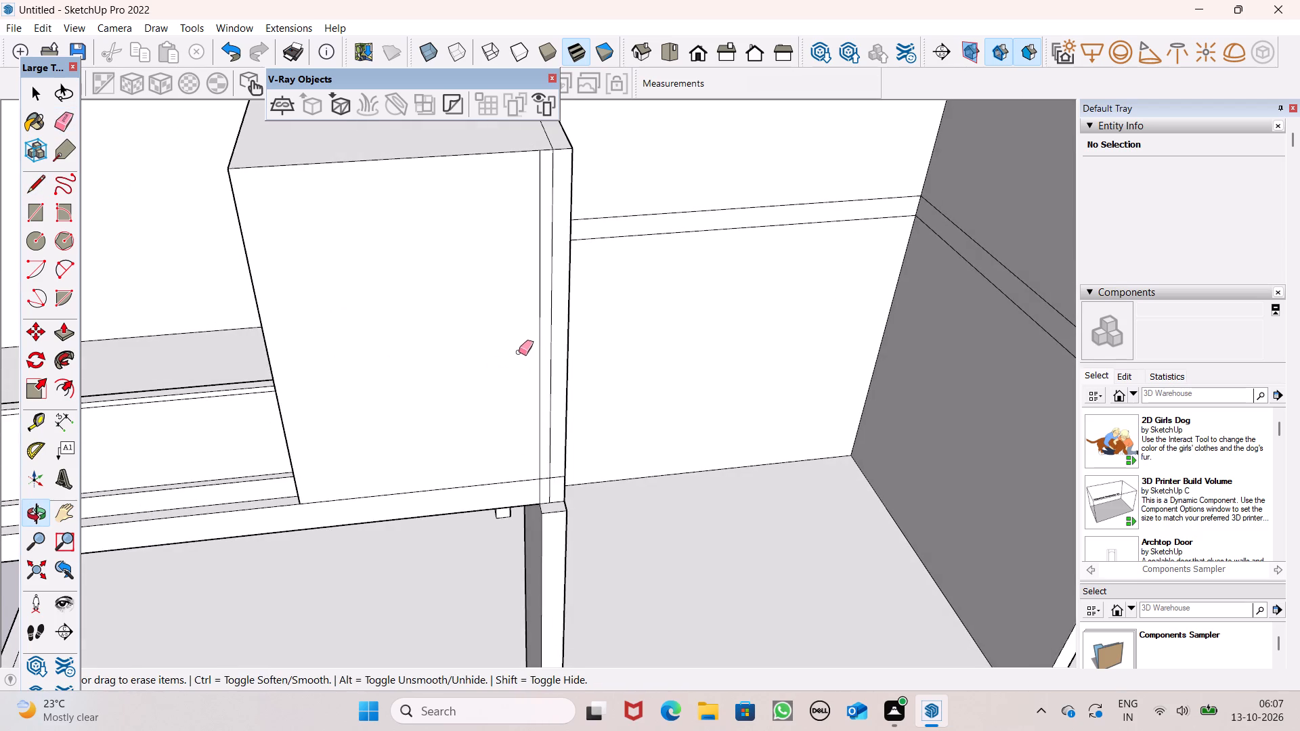
pyautogui.scroll(2, 520, 349)
pyautogui.moveTo(545, 340); pyautogui.dragTo(528, 342)
pyautogui.scroll(-1, 445, 317)
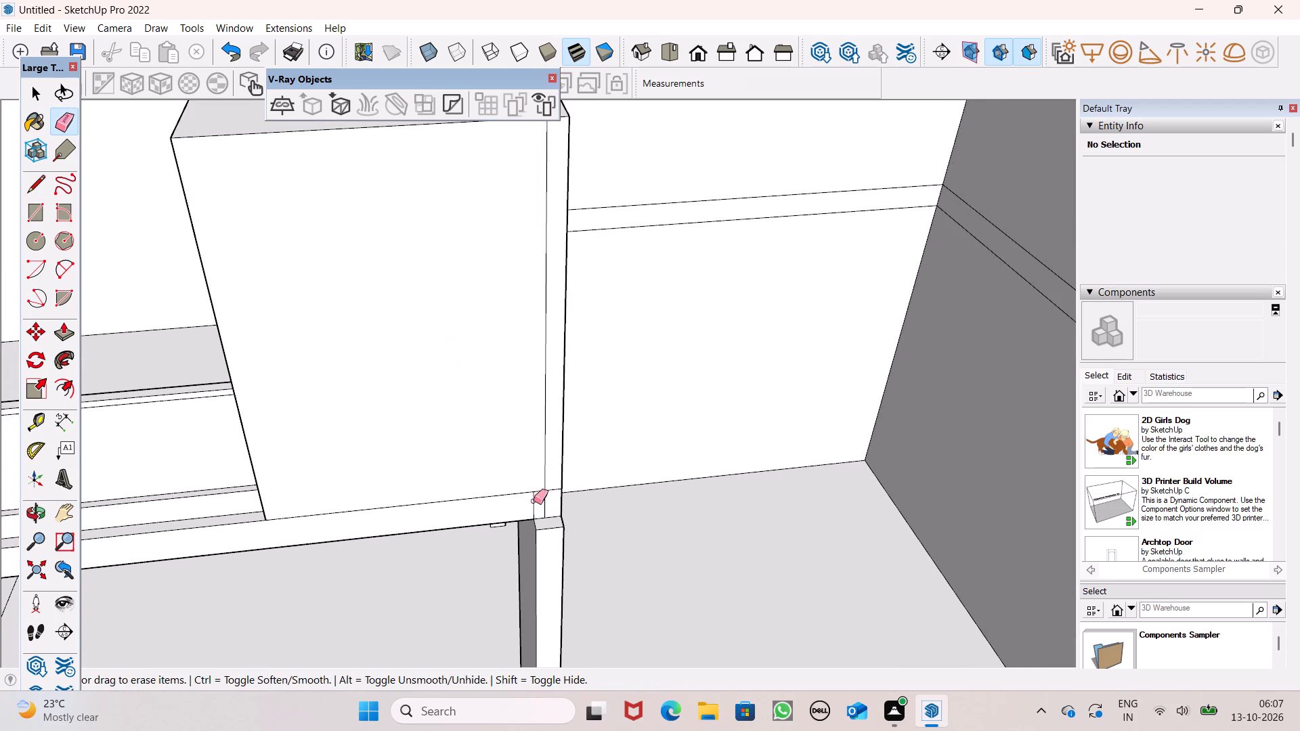
pyautogui.scroll(6, 534, 505)
pyautogui.click(534, 512)
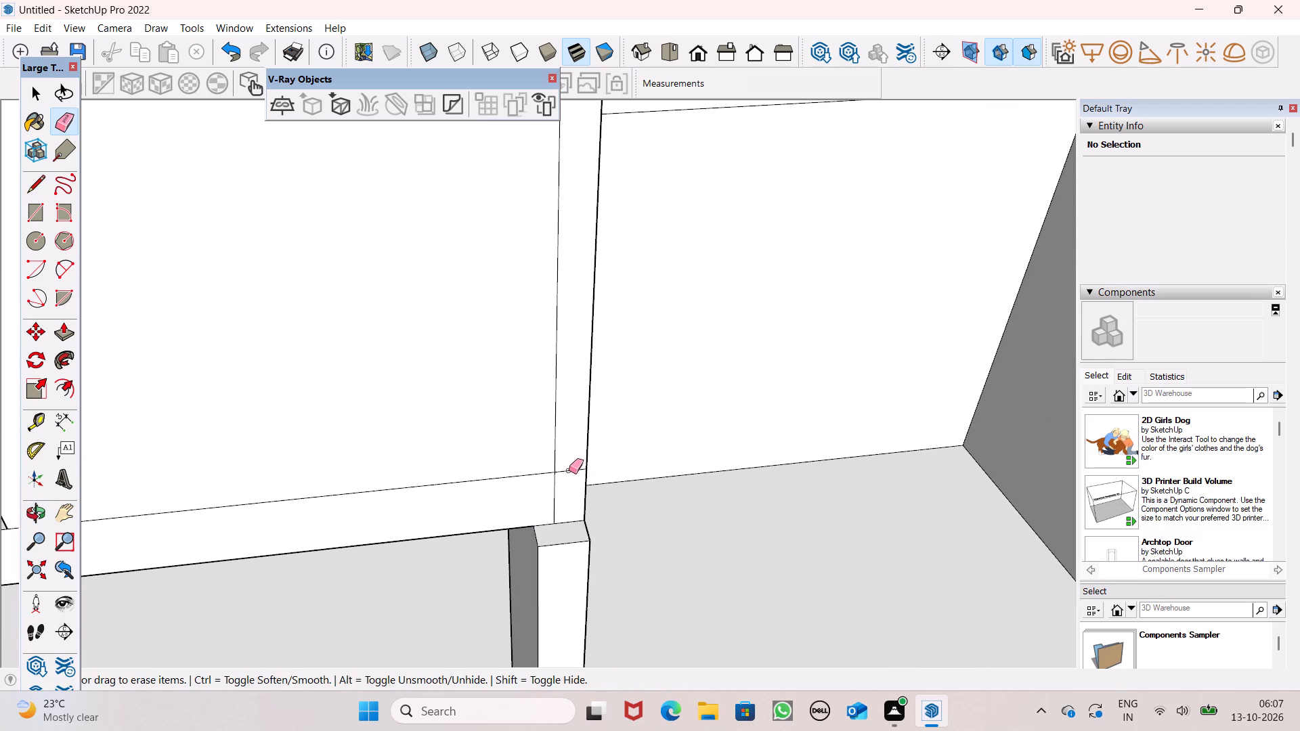
pyautogui.click(567, 468)
# Examine the whole two-storey building from above and around its front and sides for leftover edges.
pyautogui.scroll(-10, 456, 370)
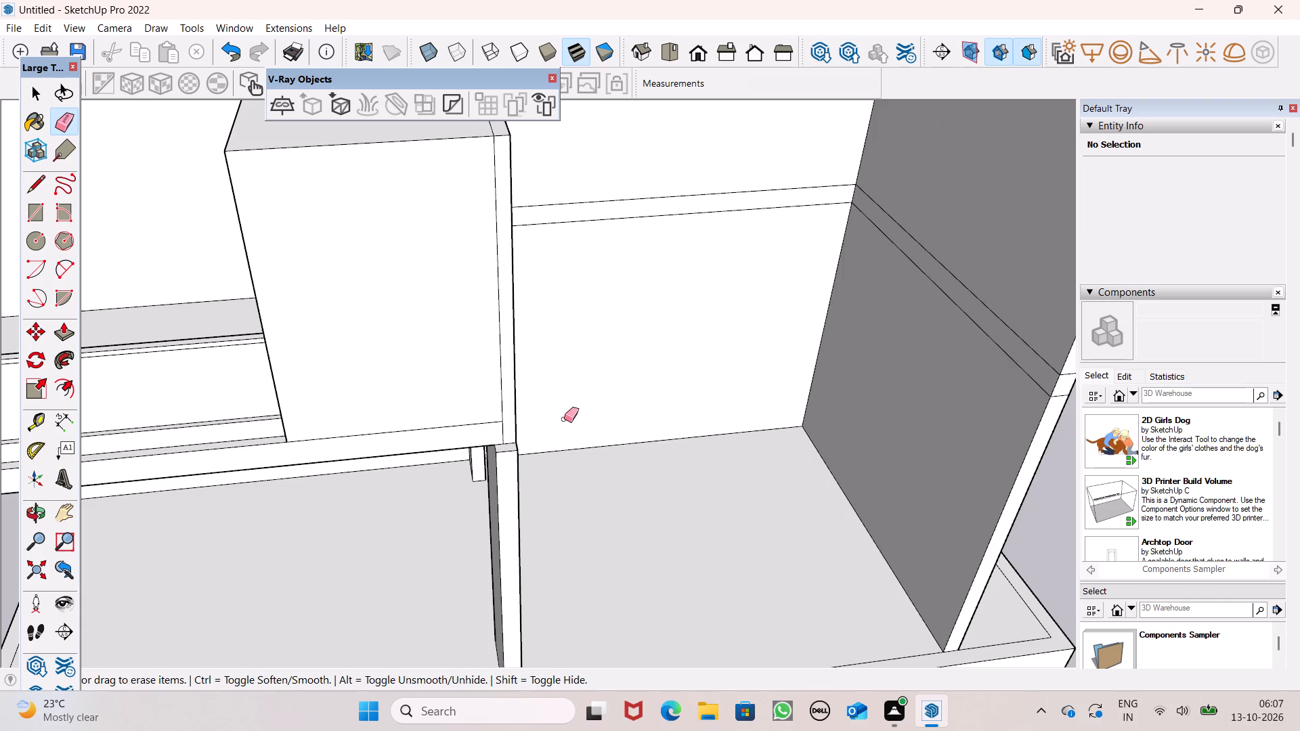
pyautogui.moveTo(564, 419); pyautogui.dragTo(546, 482, button='middle')
pyautogui.scroll(-3, 563, 408)
pyautogui.moveTo(598, 456); pyautogui.dragTo(586, 497, button='middle')
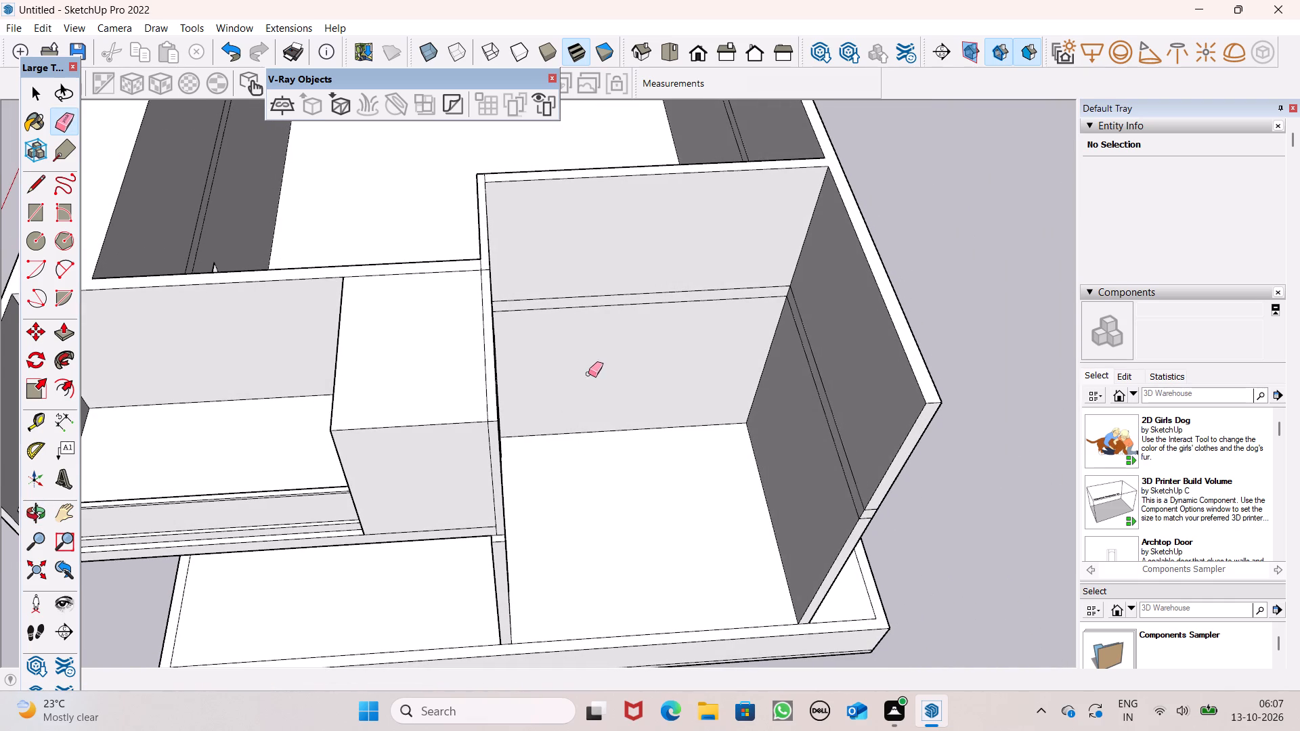
pyautogui.press('space')
pyautogui.scroll(-7, 602, 297)
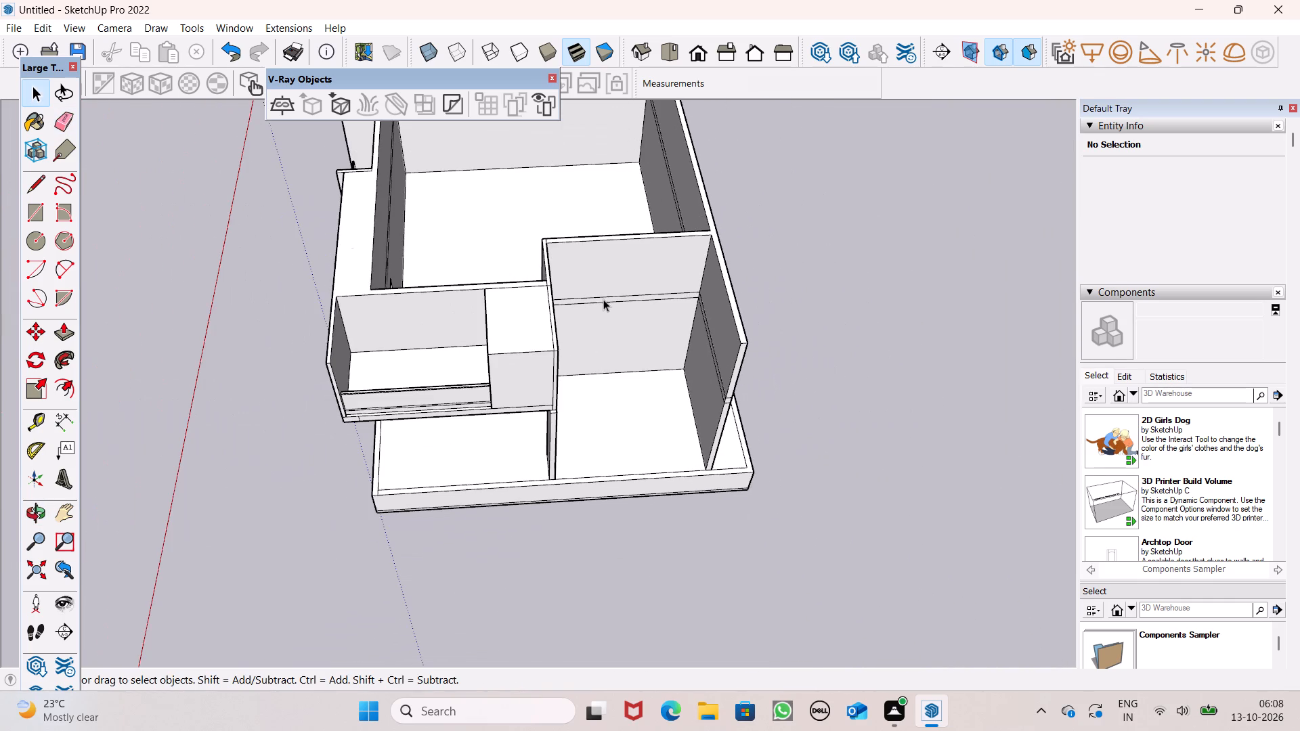
pyautogui.scroll(-3, 650, 301)
pyautogui.moveTo(627, 415); pyautogui.dragTo(559, 403, button='middle')
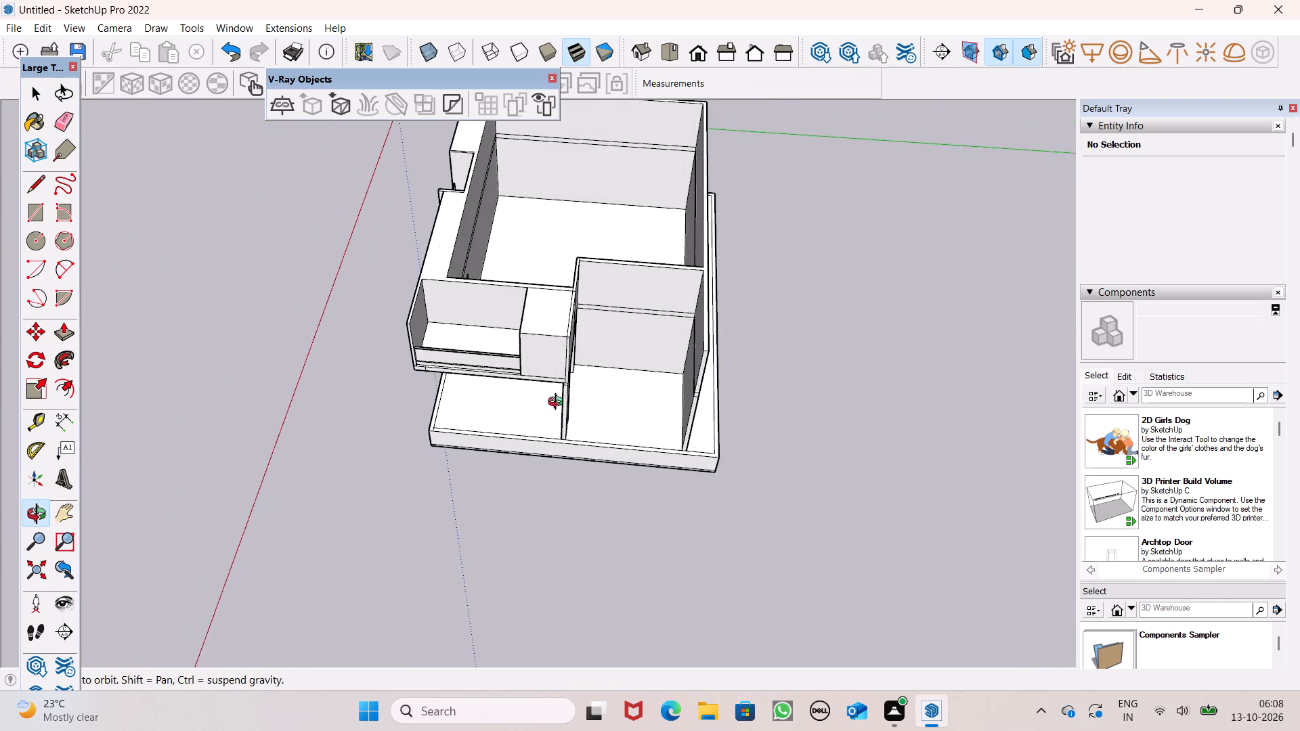
pyautogui.moveTo(559, 403); pyautogui.dragTo(564, 383, button='middle')
pyautogui.scroll(1, 567, 358)
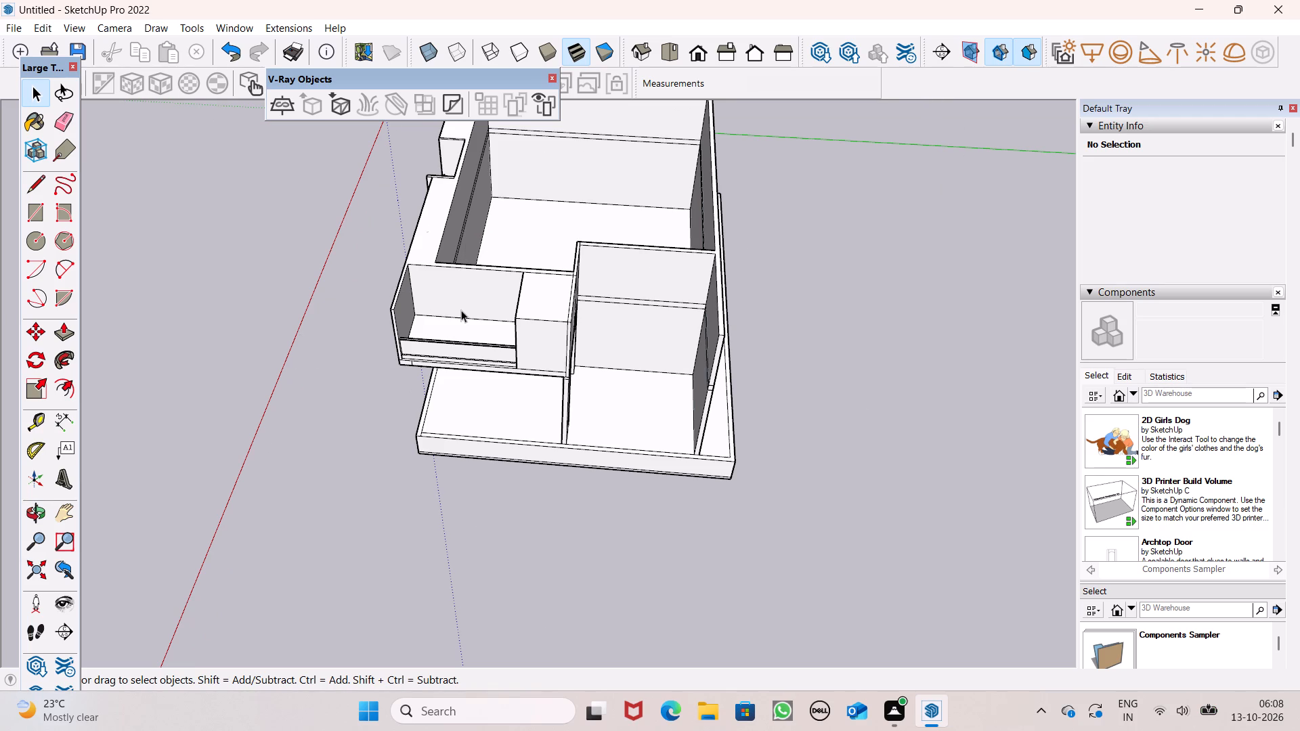
pyautogui.scroll(-1, 548, 222)
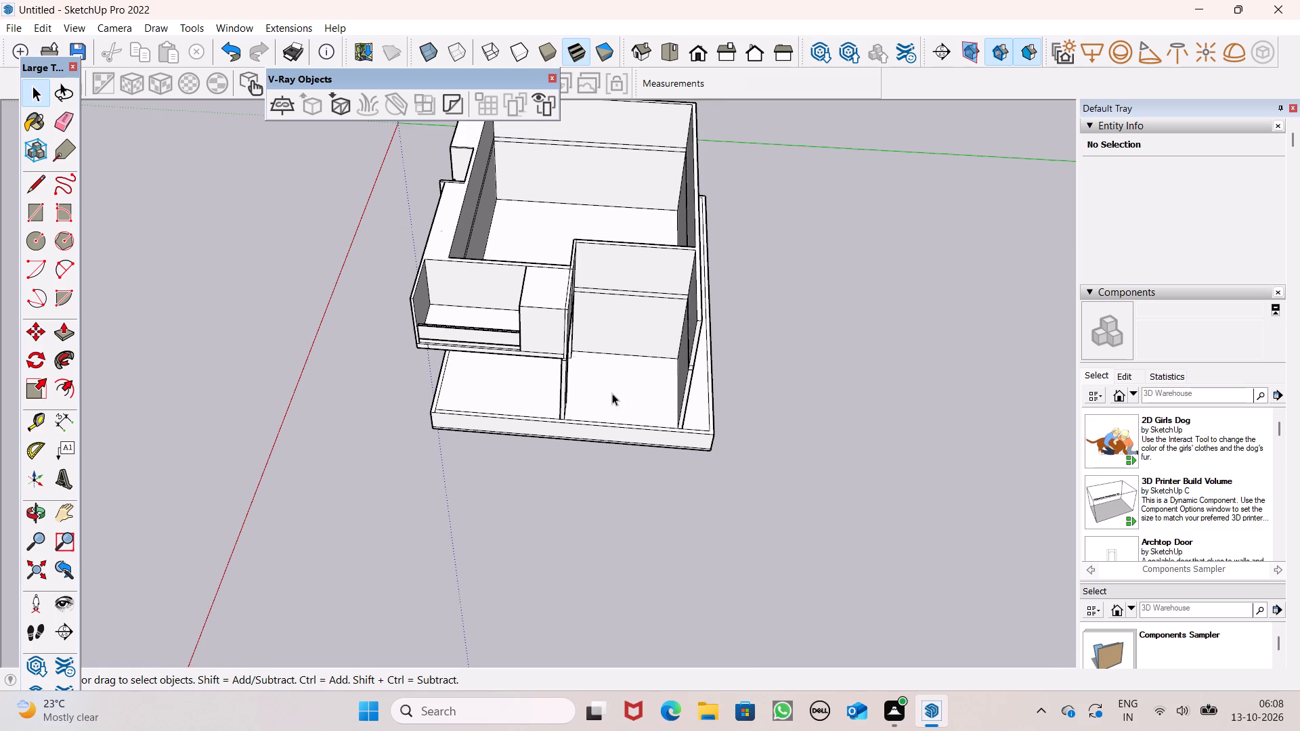
pyautogui.moveTo(613, 393); pyautogui.dragTo(590, 228, button='middle')
pyautogui.scroll(1, 603, 252)
pyautogui.moveTo(659, 426); pyautogui.dragTo(674, 421, button='middle')
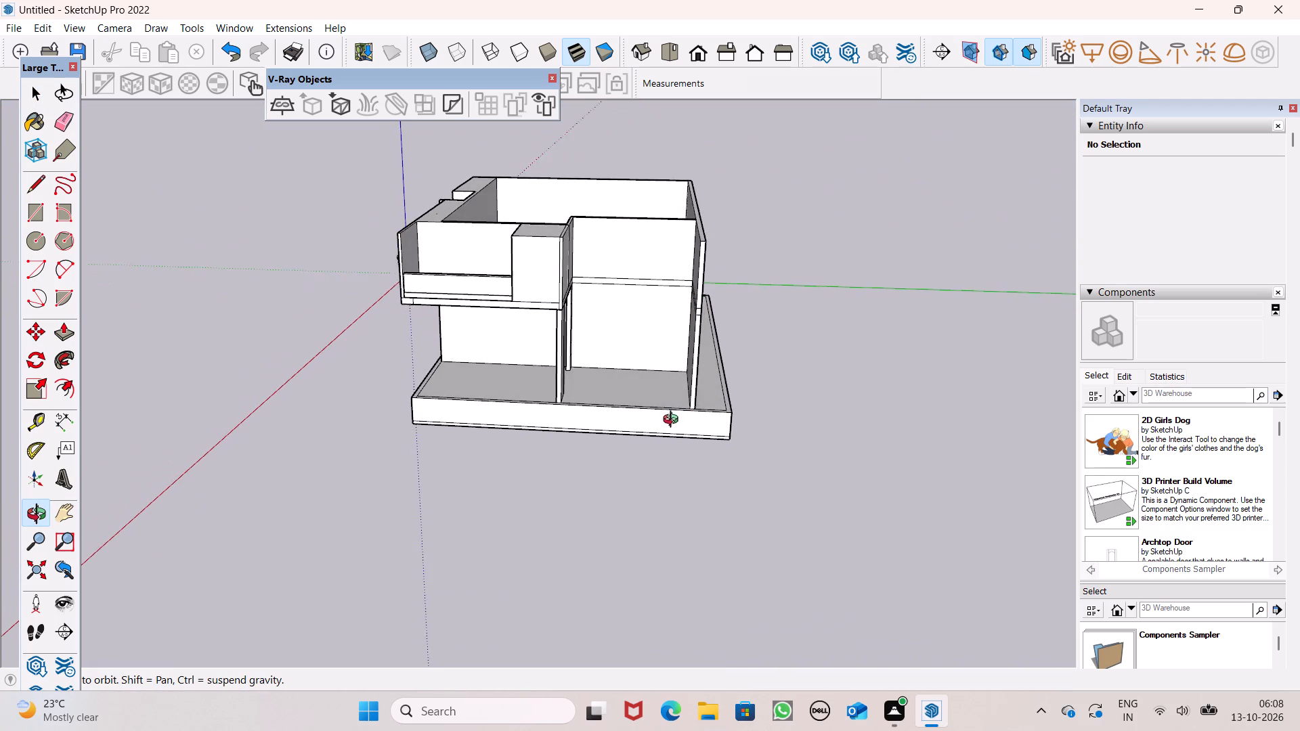
pyautogui.moveTo(674, 421); pyautogui.dragTo(633, 459, button='middle')
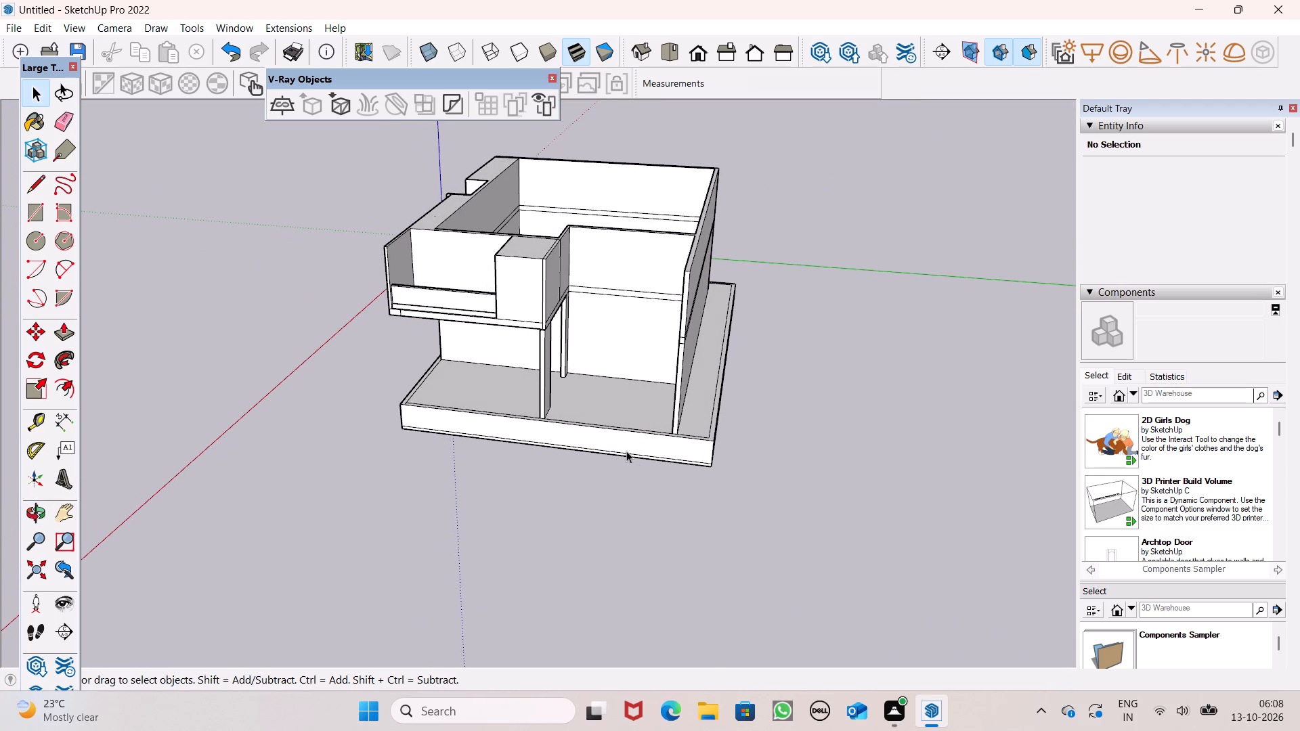
pyautogui.scroll(1, 629, 401)
pyautogui.moveTo(629, 401); pyautogui.dragTo(736, 326, button='middle')
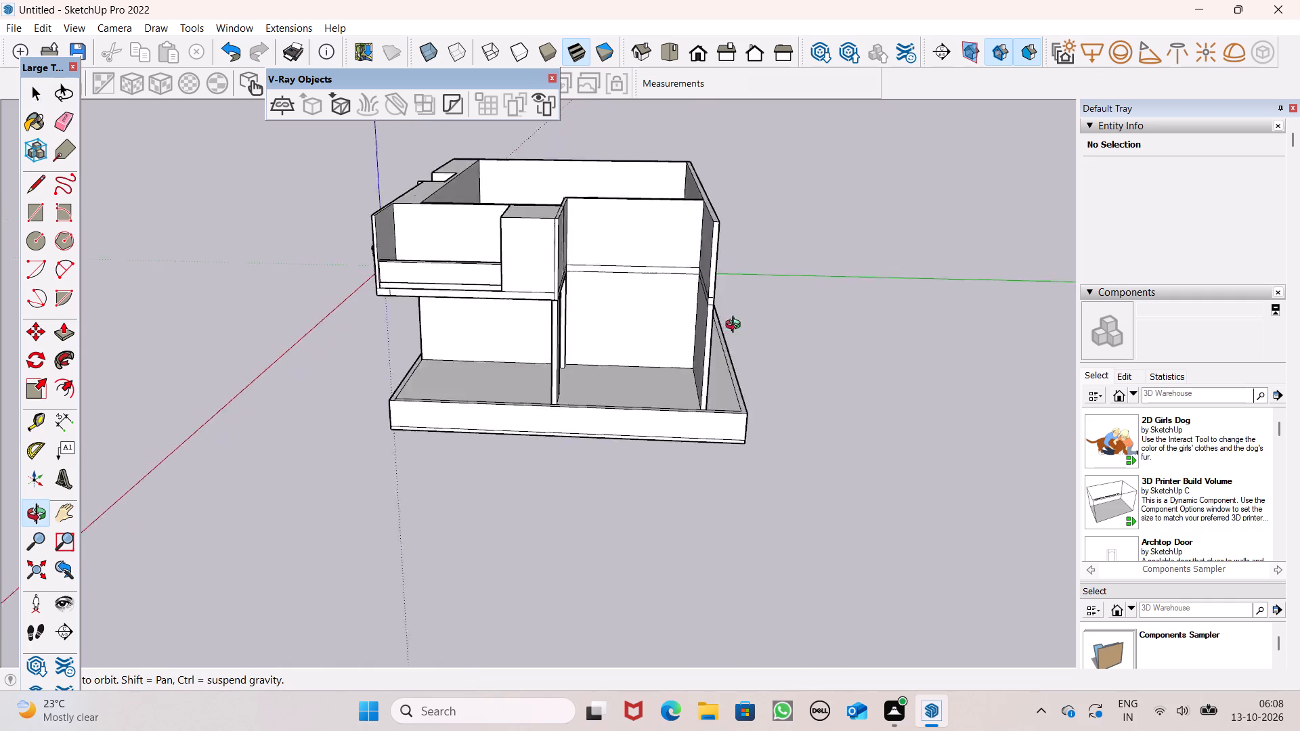
pyautogui.moveTo(736, 326); pyautogui.dragTo(1093, 313, button='middle')
pyautogui.moveTo(655, 372); pyautogui.dragTo(773, 363, button='middle')
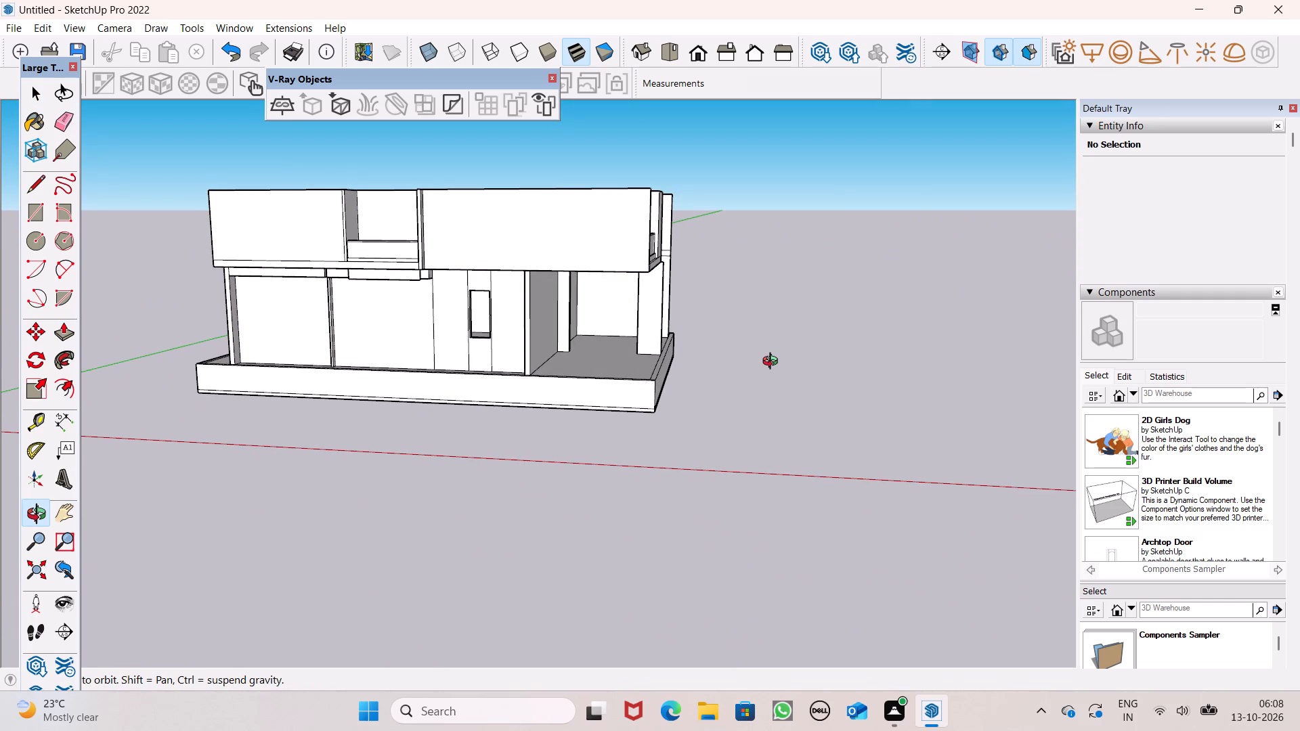
pyautogui.moveTo(773, 363); pyautogui.dragTo(519, 407, button='middle')
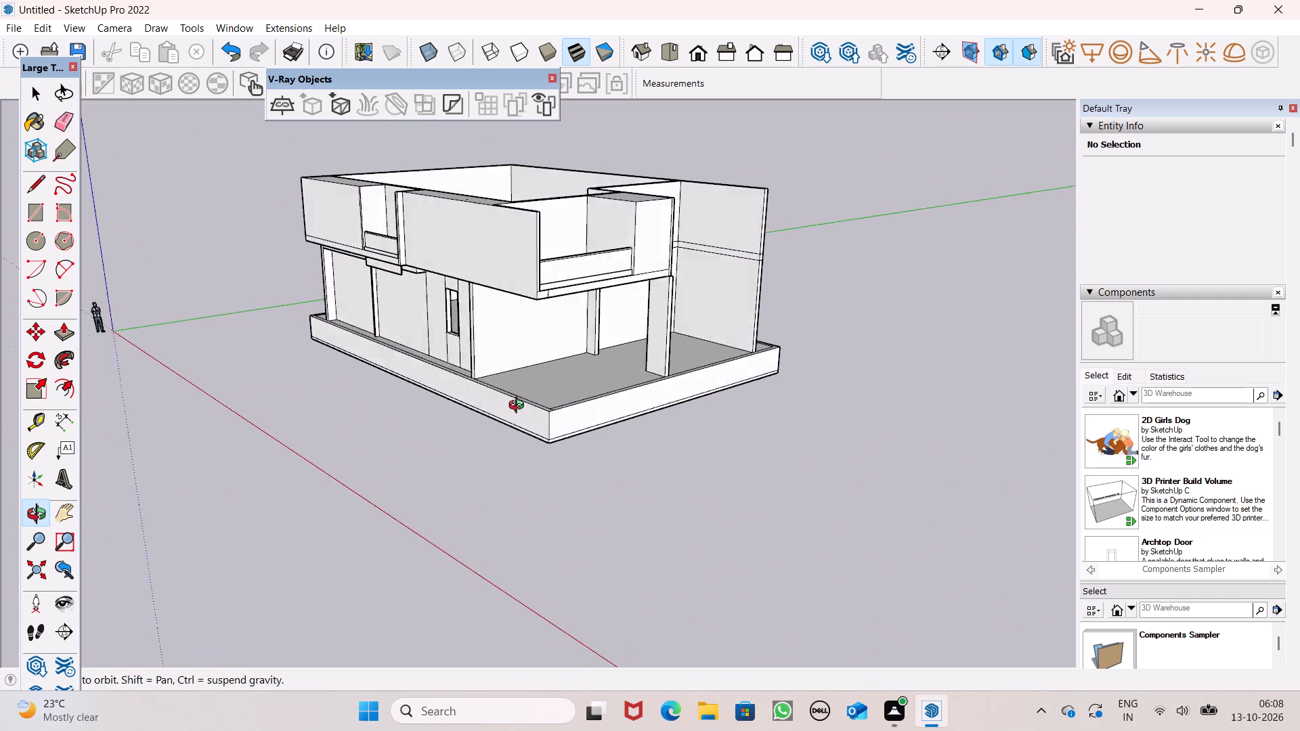
pyautogui.moveTo(519, 407); pyautogui.dragTo(424, 409, button='middle')
pyautogui.scroll(-2, 561, 340)
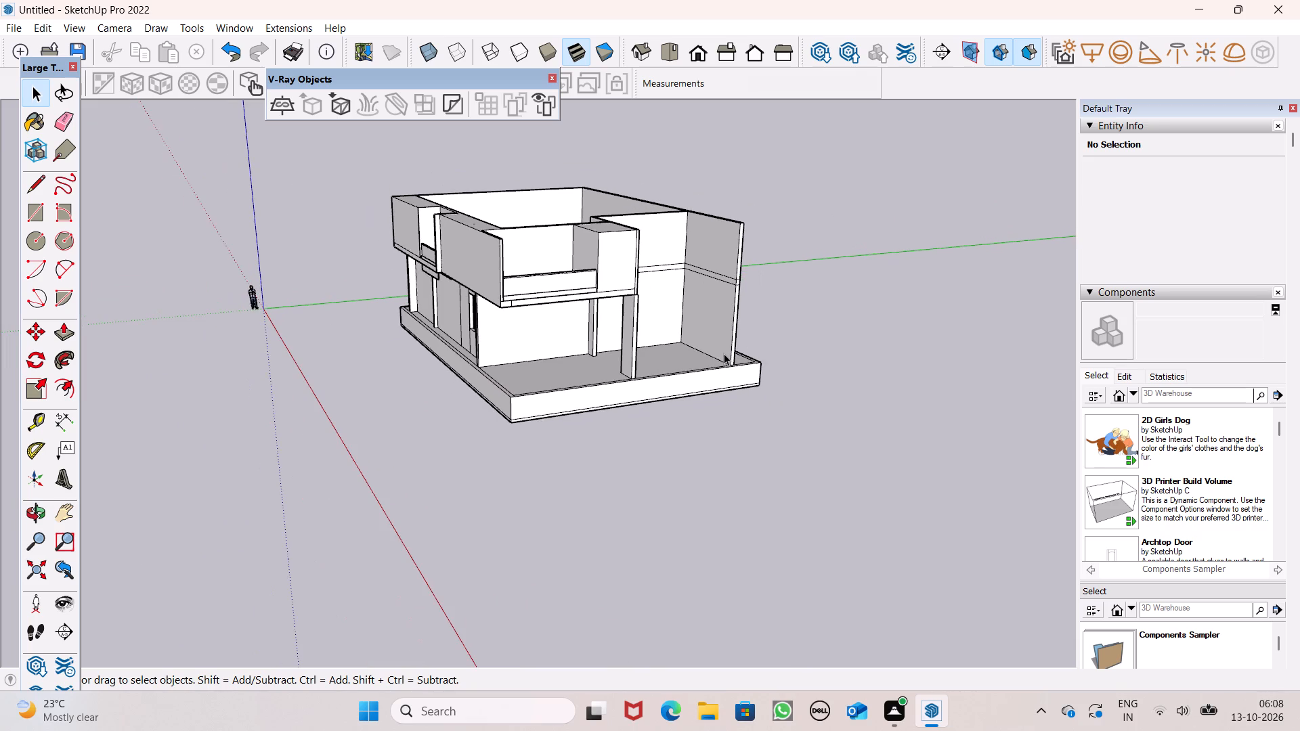
pyautogui.moveTo(630, 361); pyautogui.dragTo(452, 372, button='middle')
pyautogui.scroll(1, 528, 258)
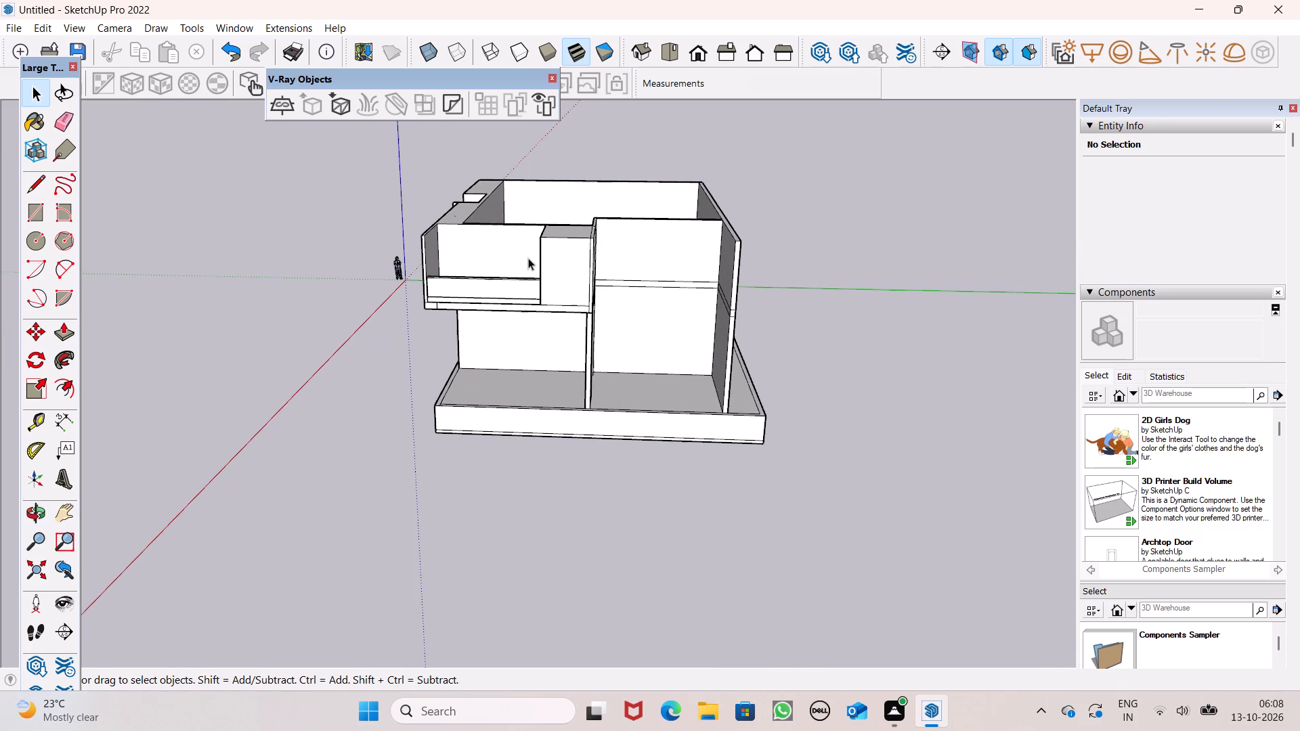
pyautogui.moveTo(659, 299); pyautogui.dragTo(540, 242, button='middle')
pyautogui.scroll(1, 659, 299)
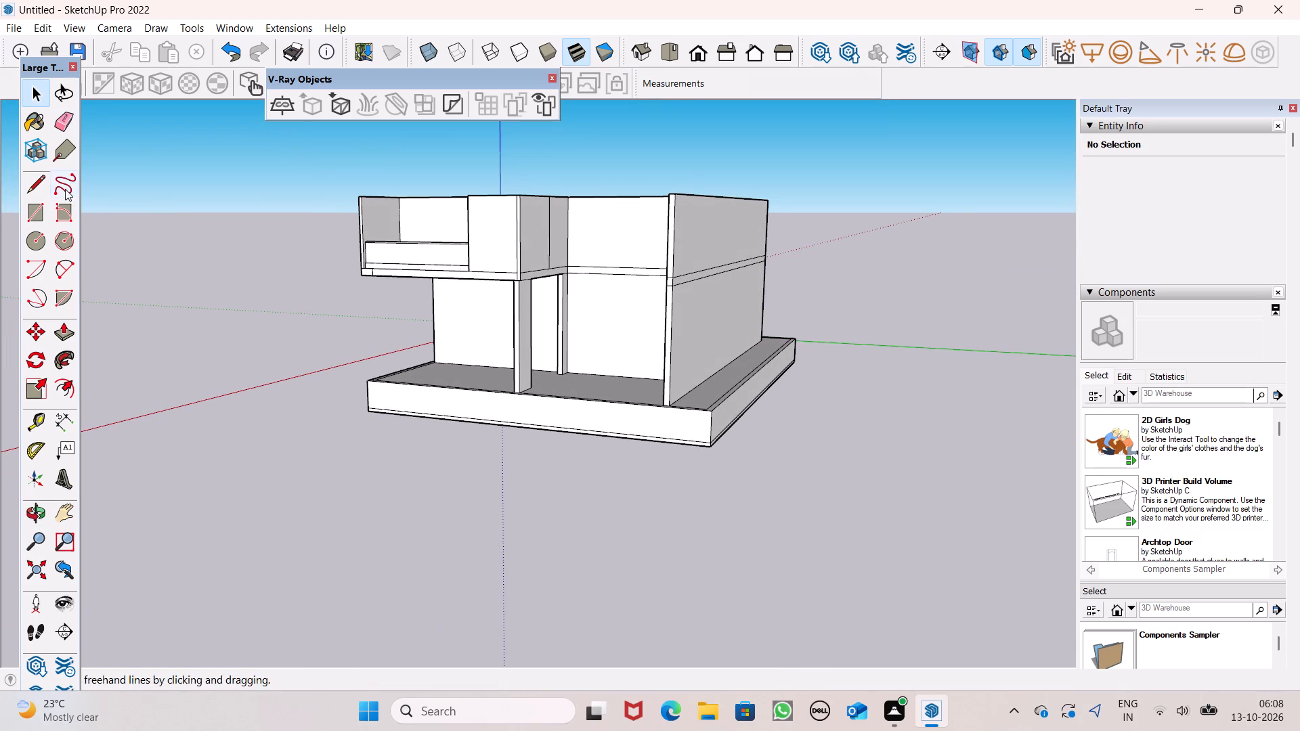
# Erase the stray vertical edge on the upper storey's side wall, above the two supporting columns.
pyautogui.click(68, 133)
pyautogui.scroll(6, 505, 194)
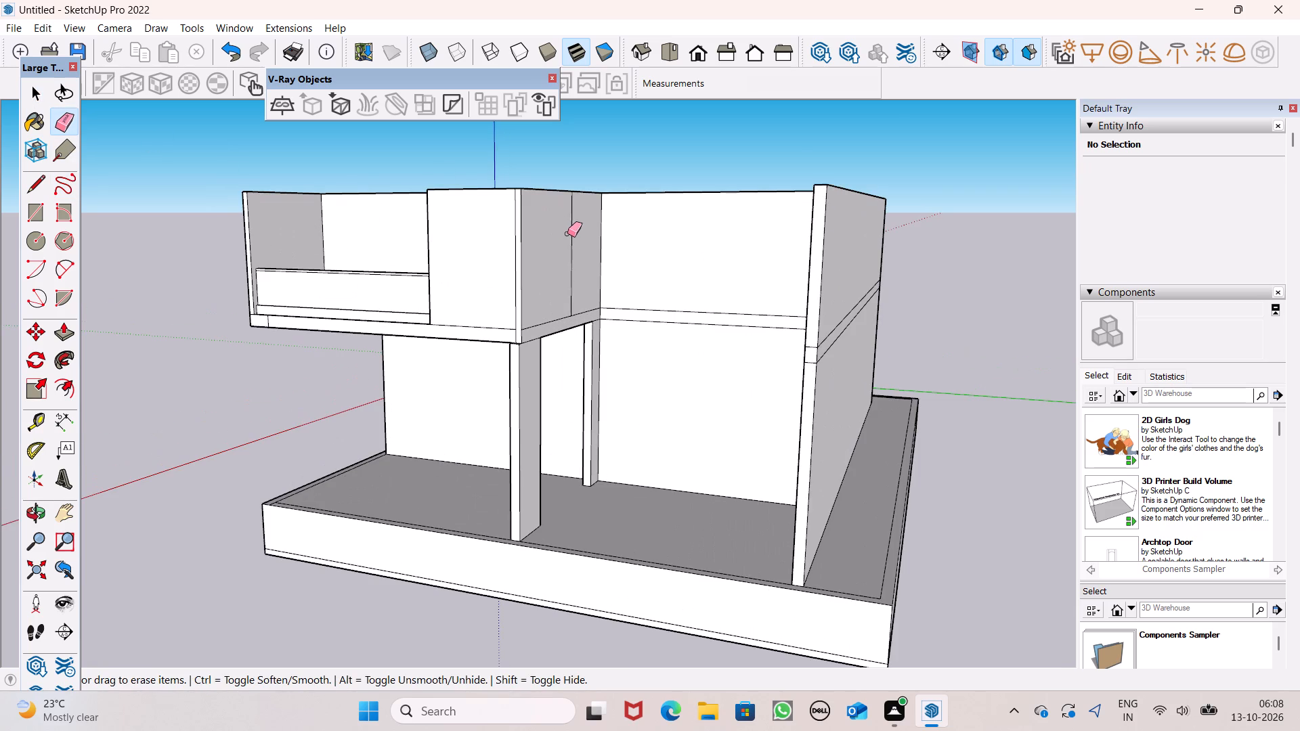
pyautogui.click(569, 234)
pyautogui.click(571, 233)
pyautogui.press('space')
pyautogui.moveTo(641, 339); pyautogui.dragTo(735, 414, button='middle')
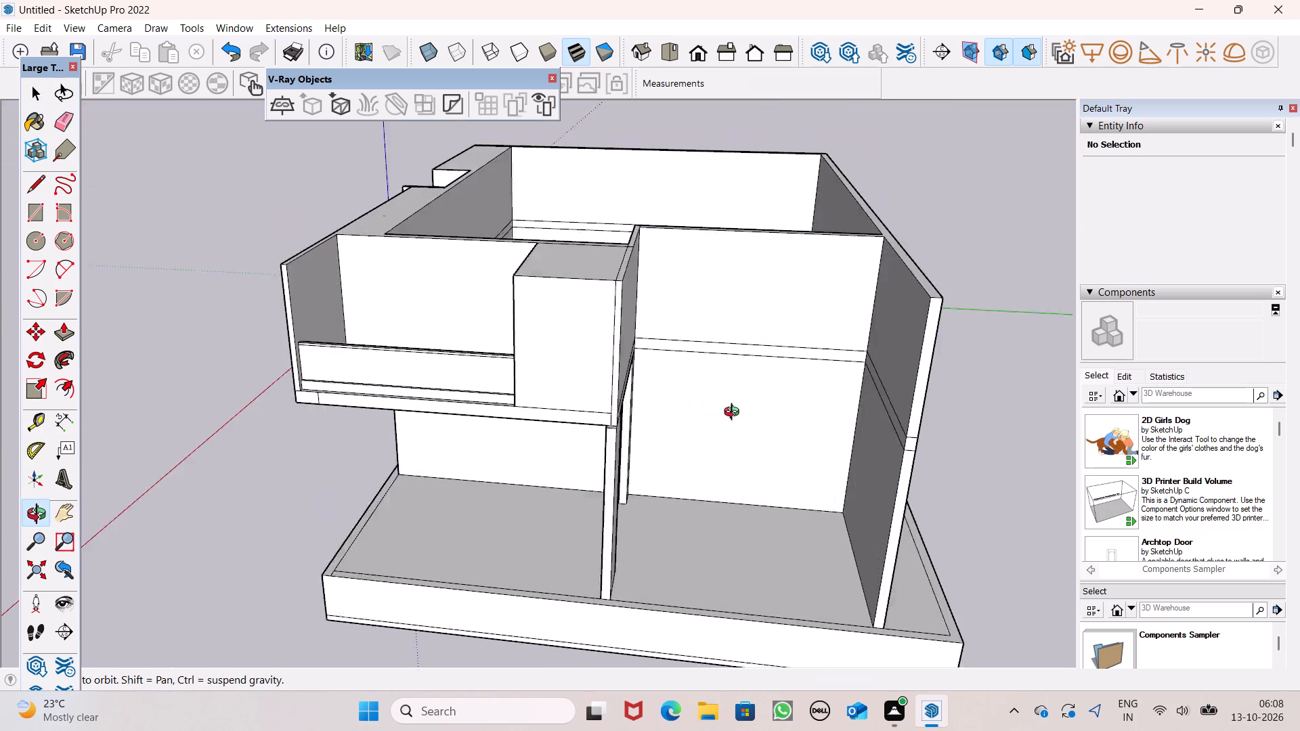
# Push/Pull the recessed front wall of the upper storey forward until it is flush with the neighbouring block's front face.
pyautogui.moveTo(735, 414); pyautogui.dragTo(672, 410, button='middle')
pyautogui.scroll(-3, 676, 421)
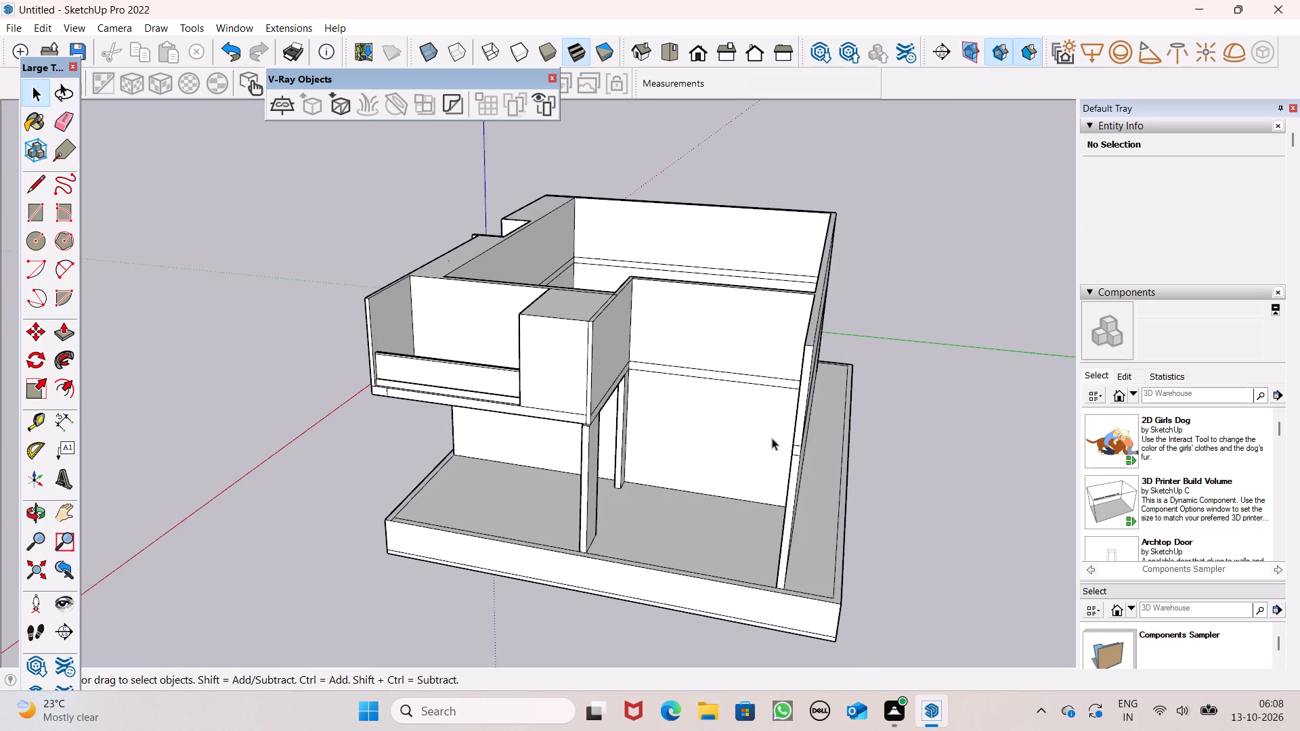
pyautogui.moveTo(772, 439); pyautogui.dragTo(759, 435, button='middle')
pyautogui.scroll(-4, 575, 425)
pyautogui.moveTo(722, 450); pyautogui.dragTo(767, 374, button='middle')
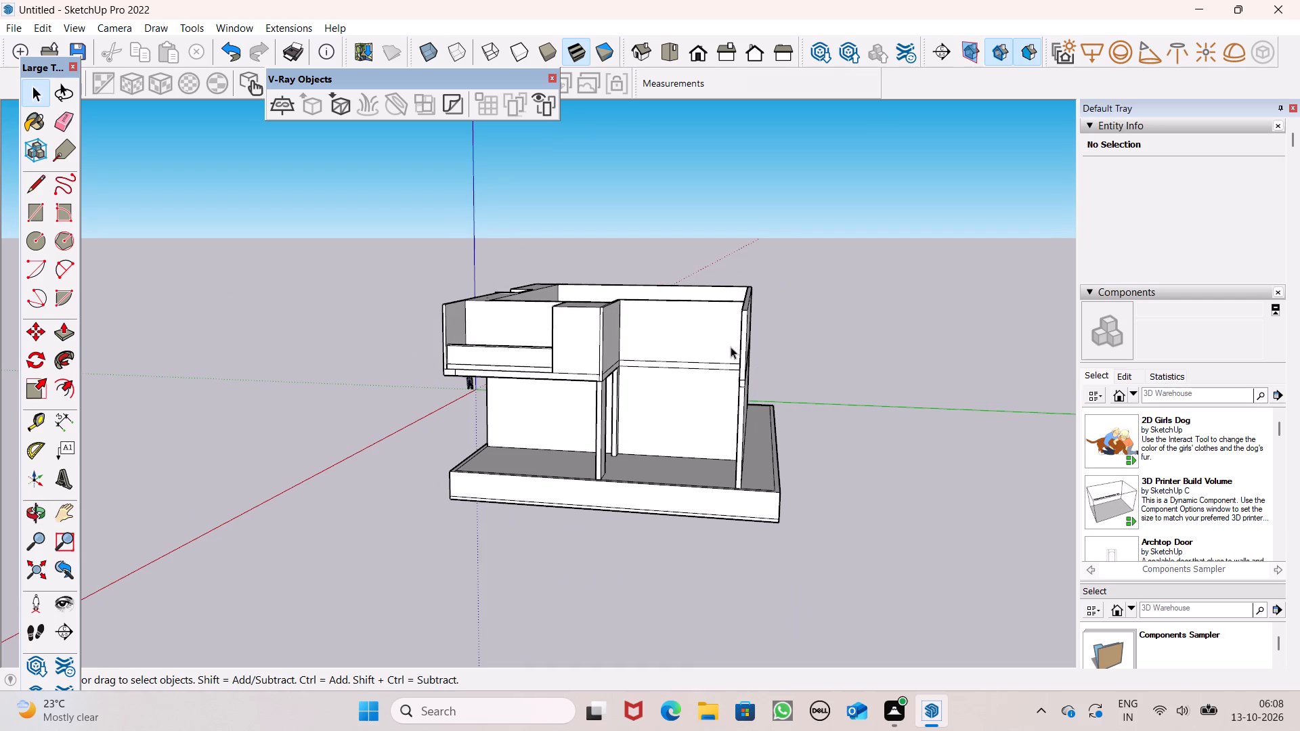
pyautogui.click(66, 337)
pyautogui.scroll(2, 624, 348)
pyautogui.moveTo(650, 374); pyautogui.dragTo(672, 418, button='middle')
pyautogui.scroll(6, 672, 418)
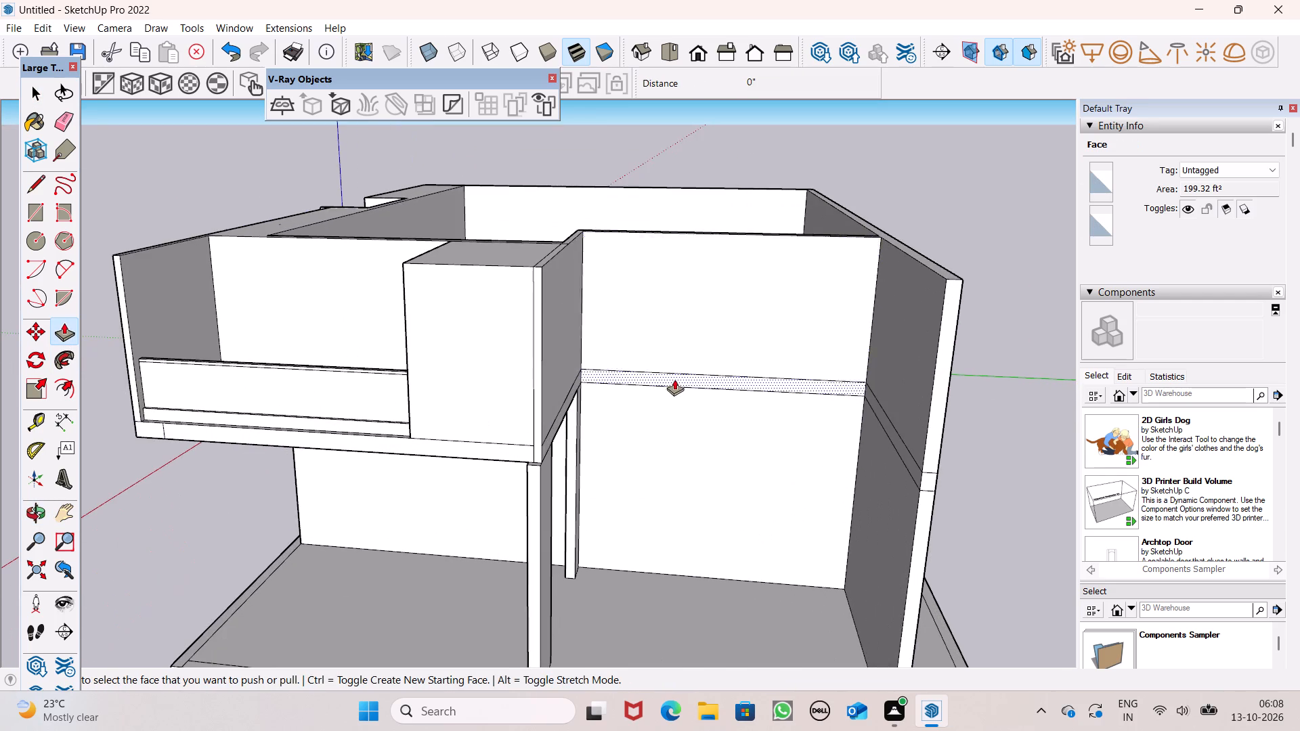
pyautogui.scroll(-2, 674, 379)
pyautogui.moveTo(655, 346); pyautogui.dragTo(576, 387)
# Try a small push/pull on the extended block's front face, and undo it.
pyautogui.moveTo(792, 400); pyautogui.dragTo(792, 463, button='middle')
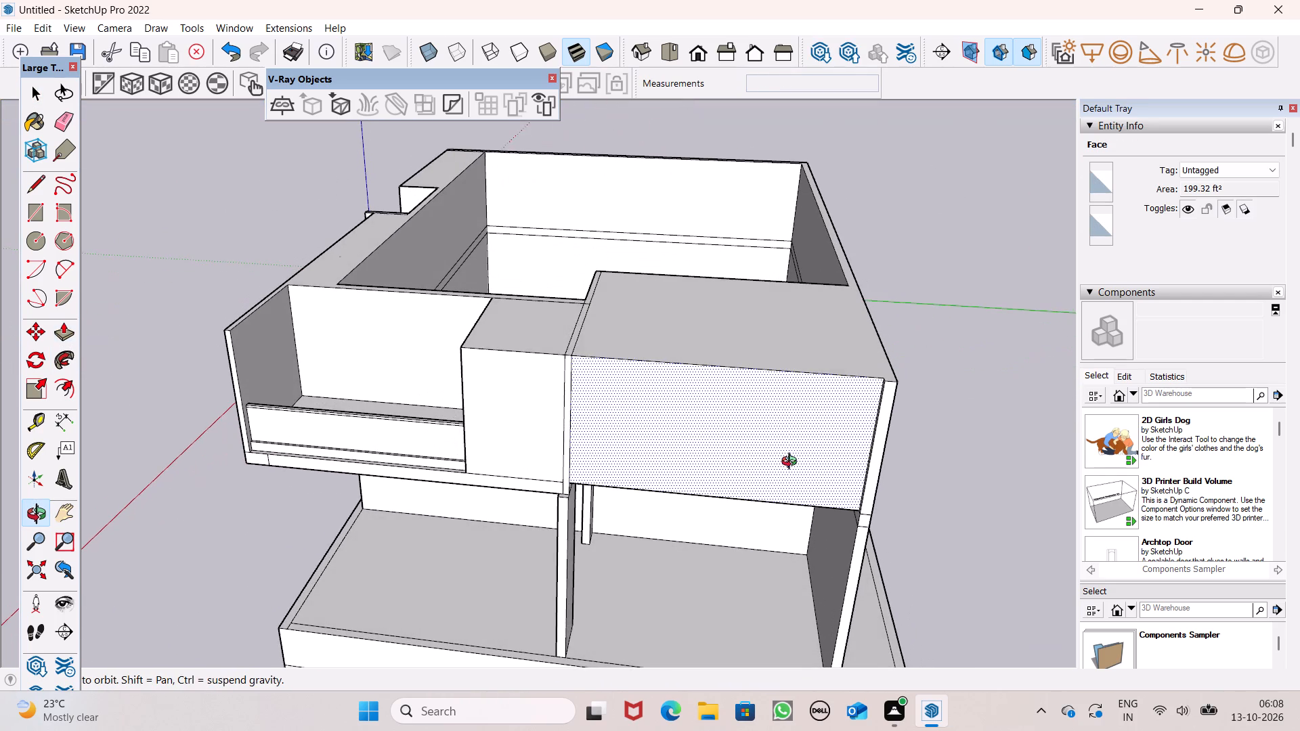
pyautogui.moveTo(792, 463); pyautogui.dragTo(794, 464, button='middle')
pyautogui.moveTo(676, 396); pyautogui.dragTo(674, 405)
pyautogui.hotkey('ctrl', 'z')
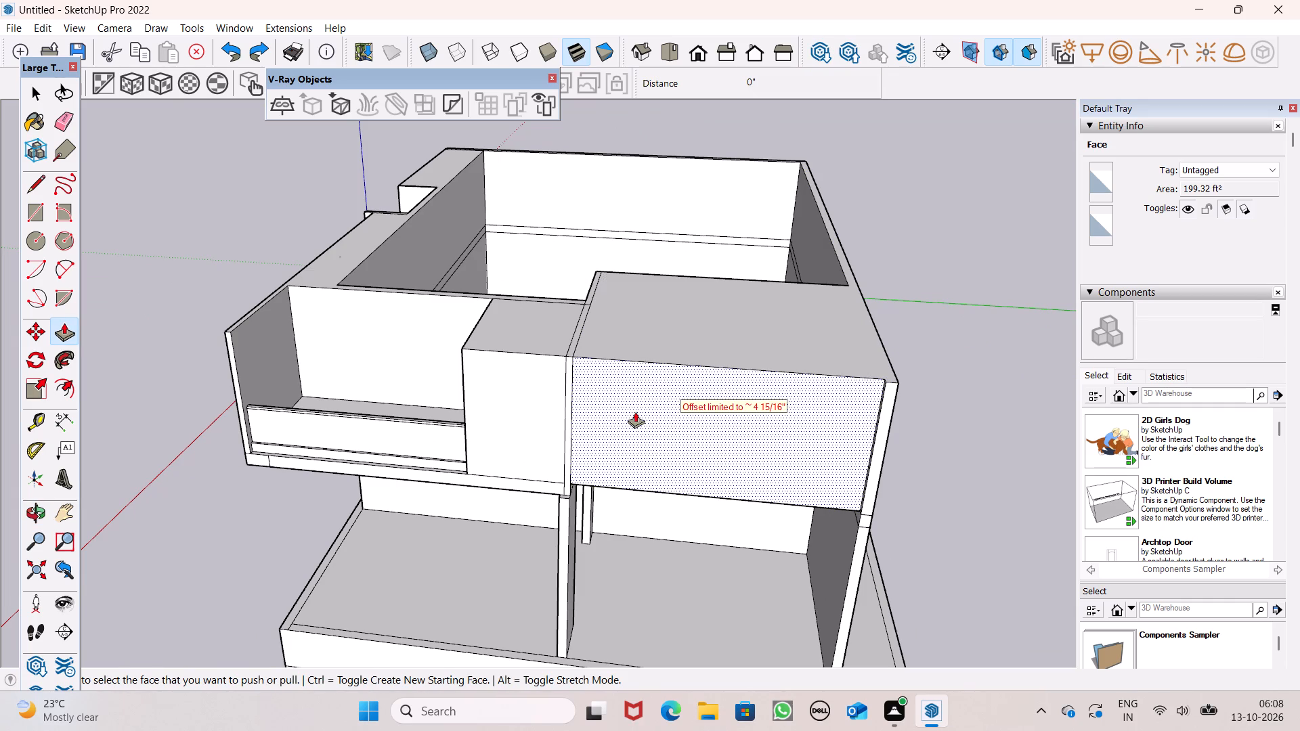
# Push the extended block's rear face toward the front, hollowing it into an open room with a thin front wall.
pyautogui.scroll(-2, 874, 344)
pyautogui.moveTo(904, 424); pyautogui.dragTo(842, 480, button='middle')
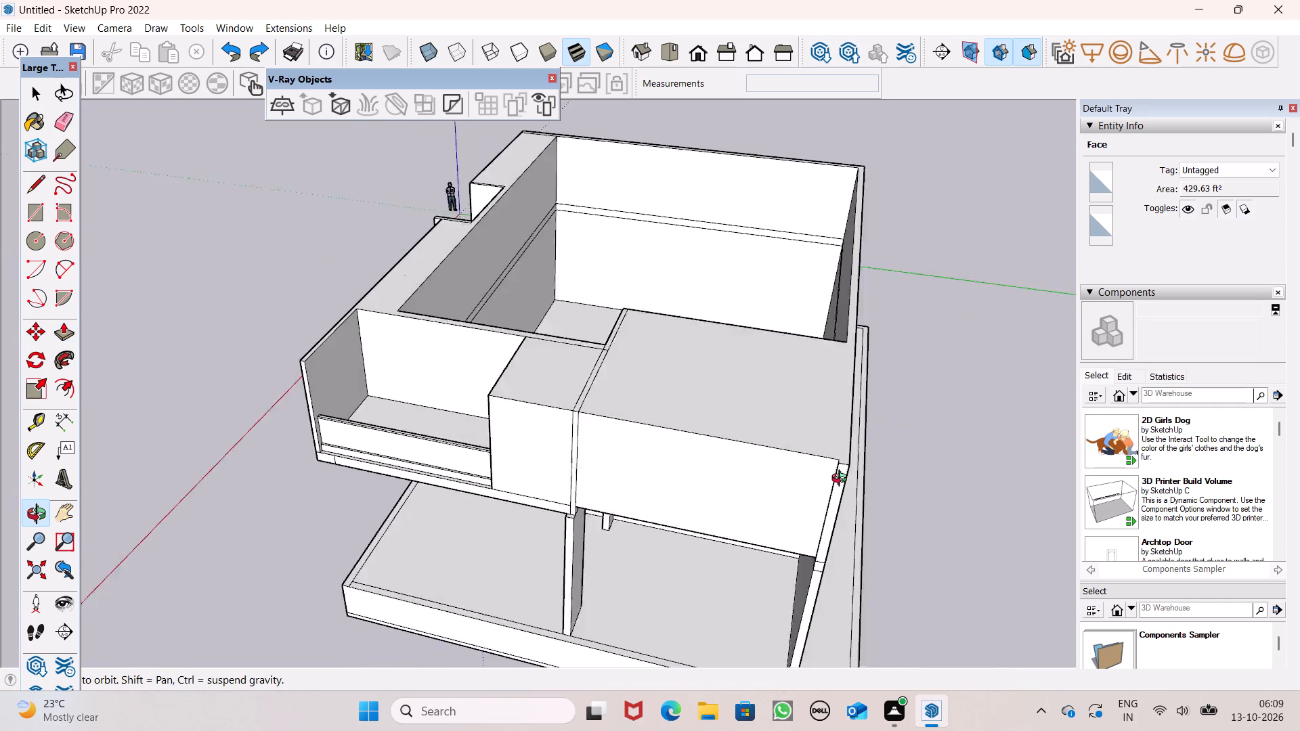
pyautogui.moveTo(842, 480); pyautogui.dragTo(111, 485, button='middle')
pyautogui.scroll(2, 351, 342)
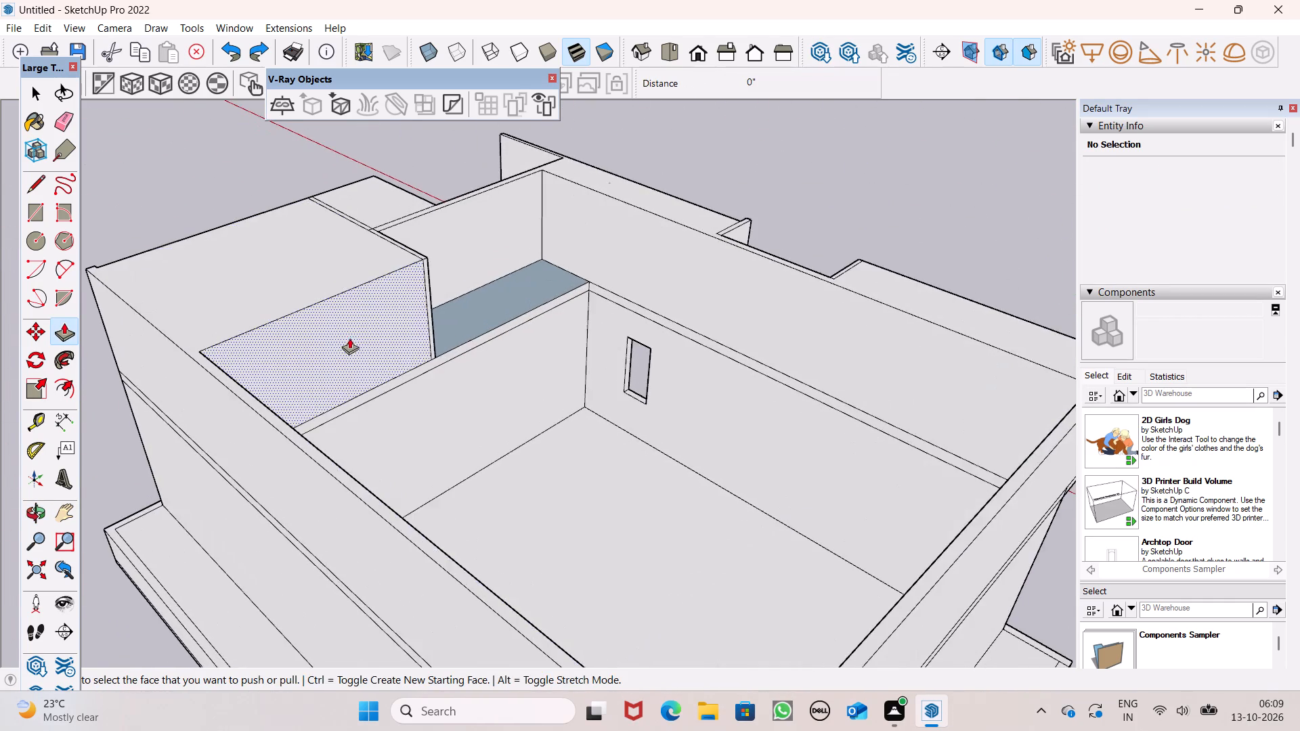
pyautogui.scroll(-5, 371, 314)
pyautogui.moveTo(413, 366); pyautogui.dragTo(437, 497, button='middle')
pyautogui.scroll(5, 388, 347)
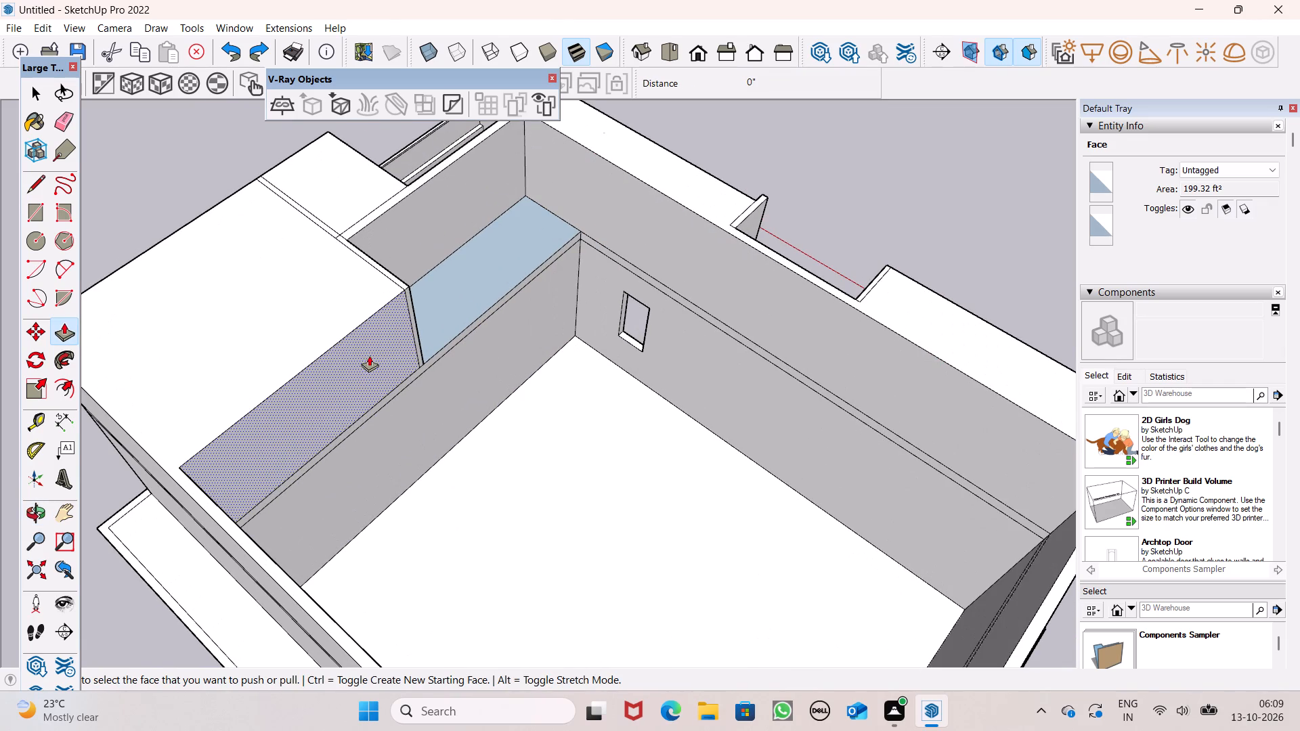
pyautogui.moveTo(368, 356); pyautogui.dragTo(246, 254)
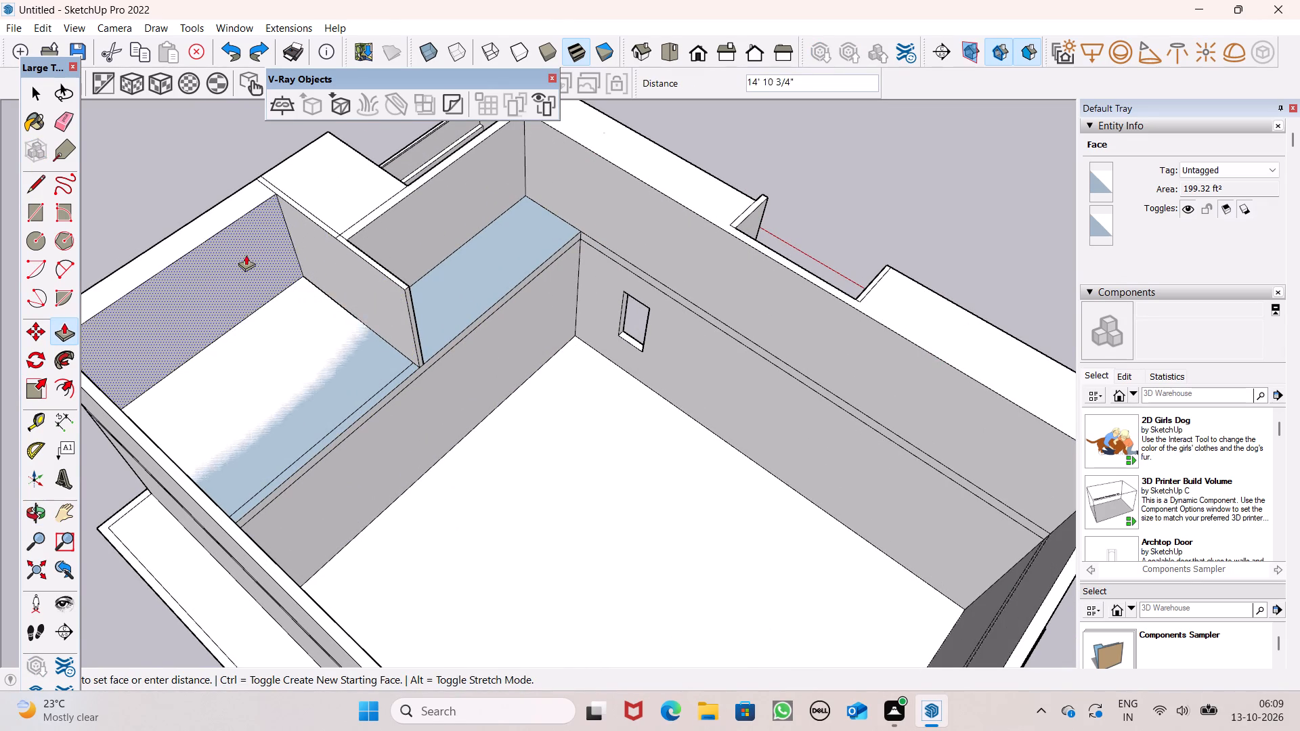
pyautogui.moveTo(246, 254); pyautogui.dragTo(236, 244)
pyautogui.press('space')
# Thin the new front wall by pushing its inner face 5" toward the front.
pyautogui.scroll(-4, 261, 267)
pyautogui.moveTo(301, 371); pyautogui.dragTo(776, 256, button='middle')
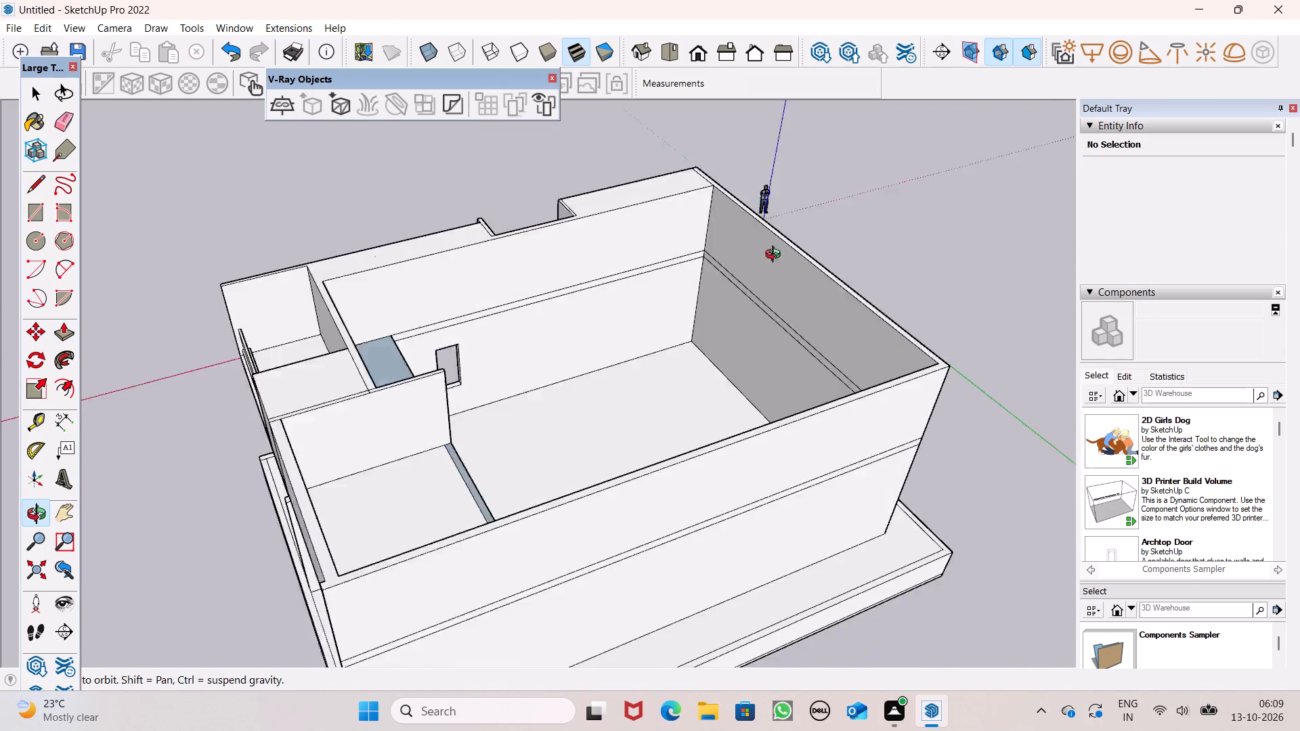
pyautogui.moveTo(776, 256); pyautogui.dragTo(805, 238, button='middle')
pyautogui.scroll(-3, 365, 247)
pyautogui.moveTo(372, 361); pyautogui.dragTo(267, 475, button='middle')
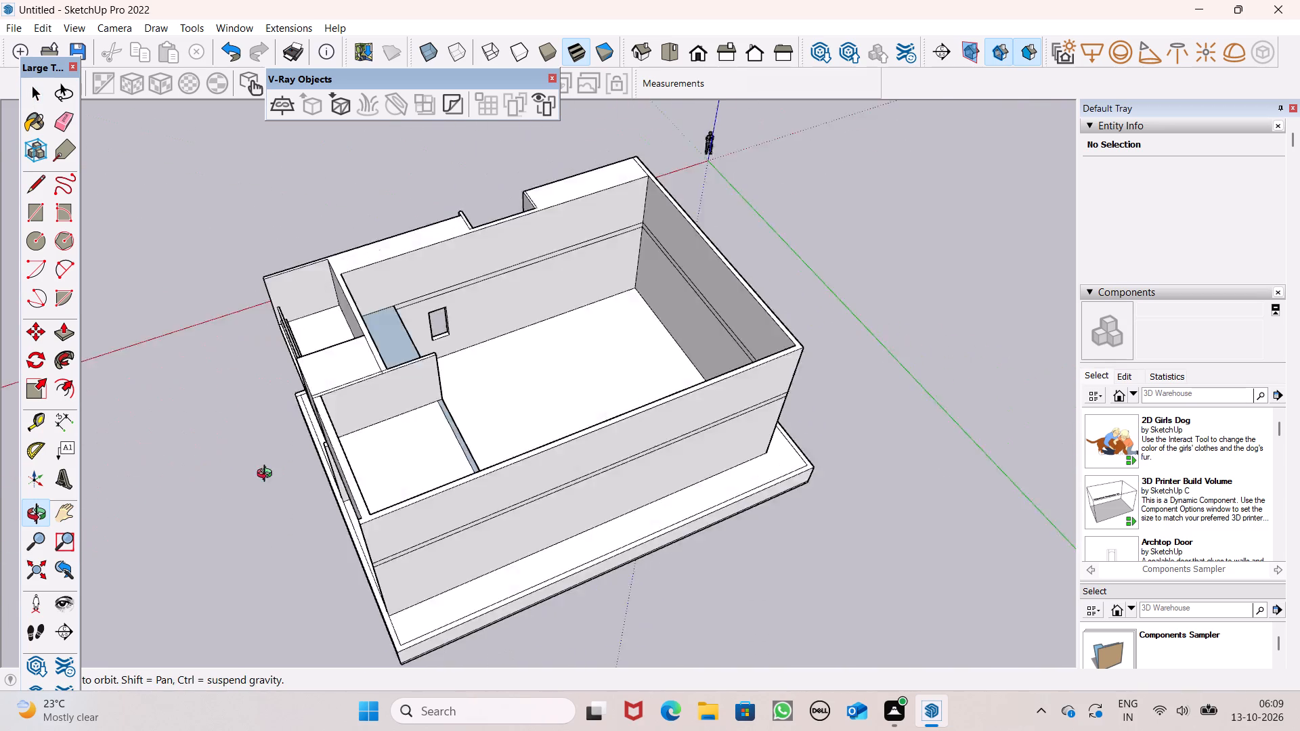
pyautogui.moveTo(267, 475); pyautogui.dragTo(55, 451, button='middle')
pyautogui.scroll(6, 282, 310)
pyautogui.scroll(1, 341, 378)
pyautogui.moveTo(338, 384); pyautogui.dragTo(264, 422, button='middle')
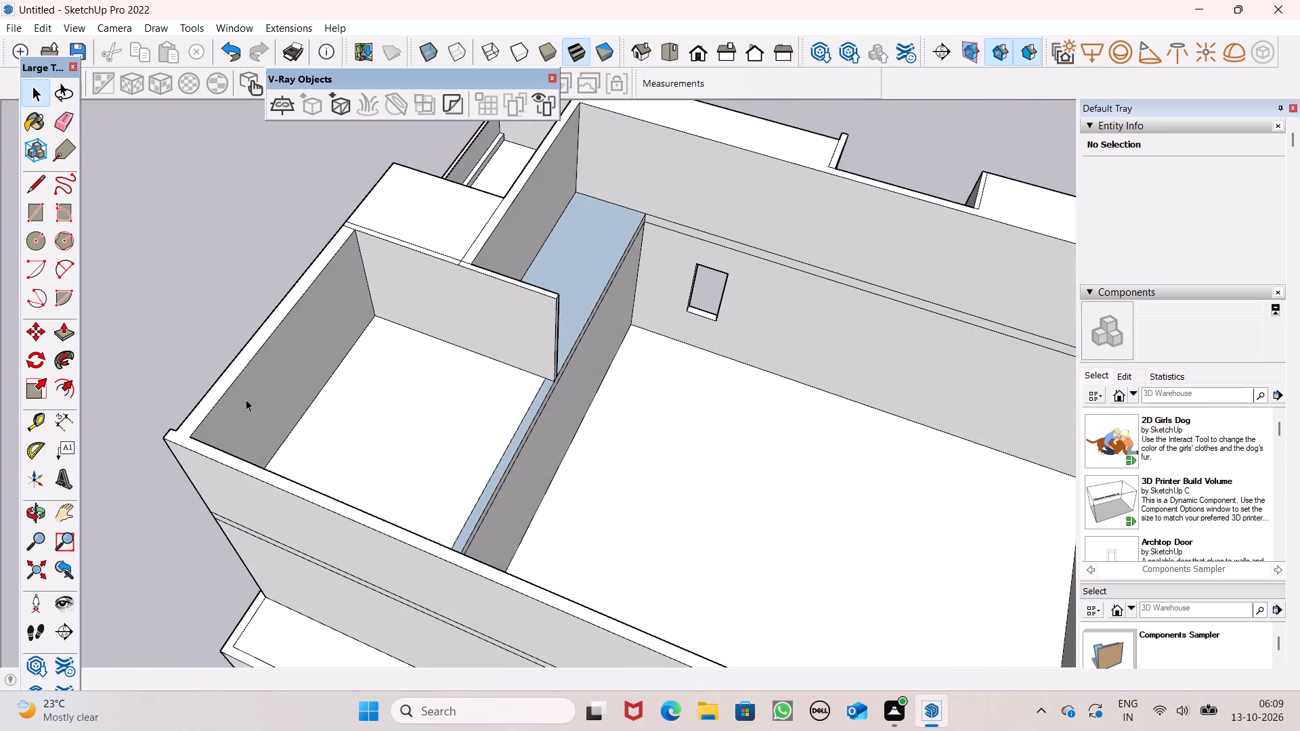
pyautogui.moveTo(68, 336); pyautogui.dragTo(68, 329)
pyautogui.scroll(4, 251, 337)
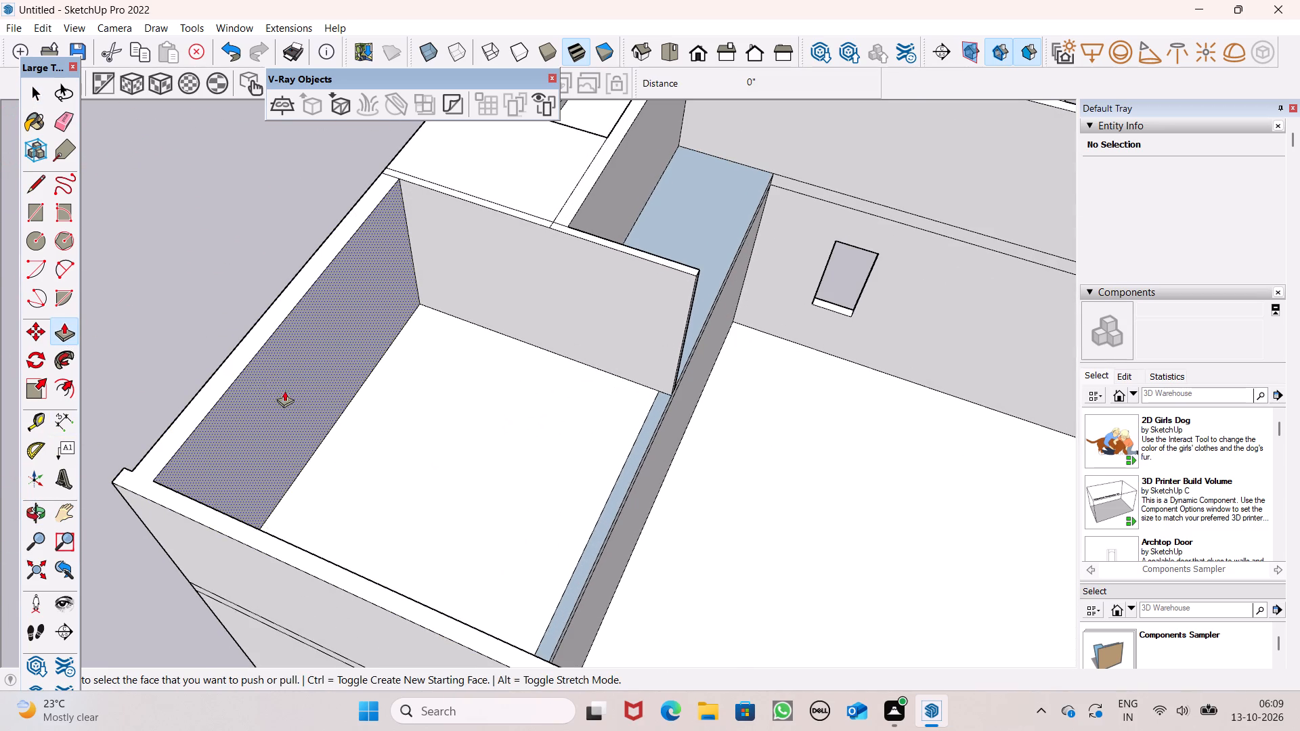
pyautogui.moveTo(263, 388); pyautogui.dragTo(250, 390)
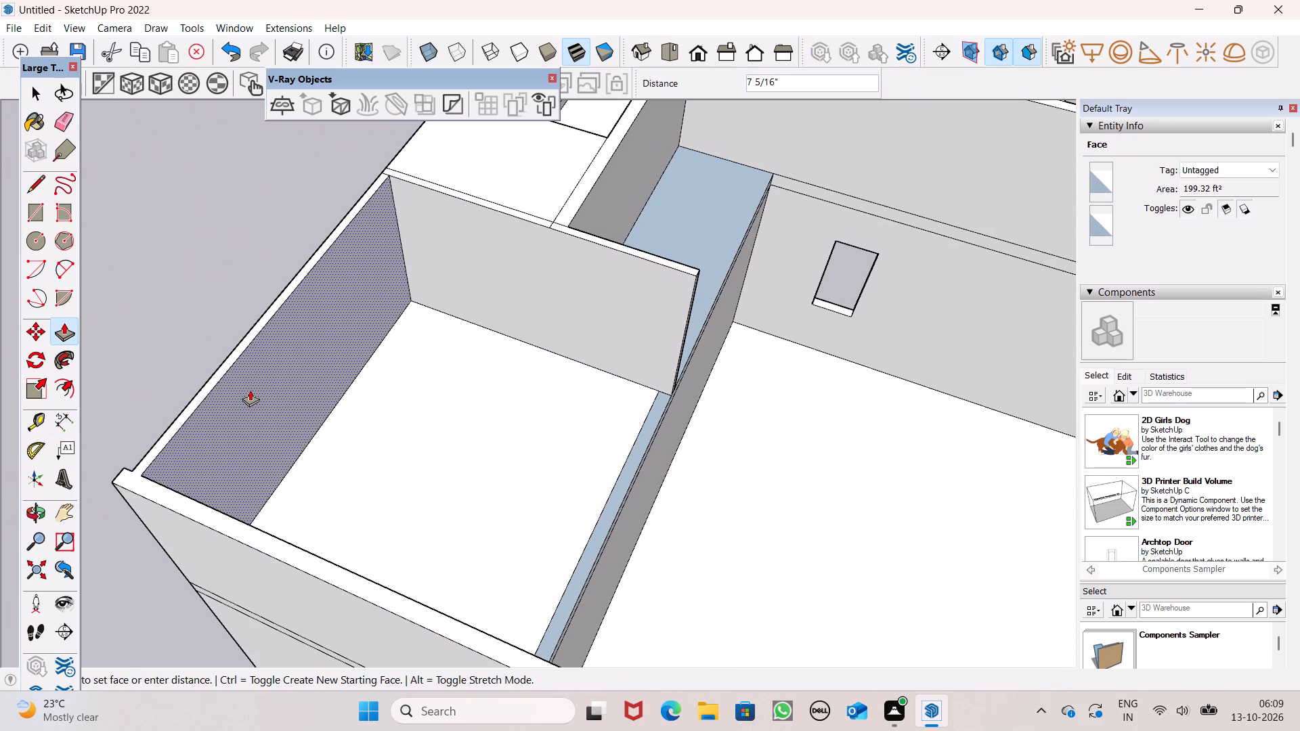
pyautogui.moveTo(250, 390); pyautogui.dragTo(253, 393)
pyautogui.hotkey('ctrl', 'z')
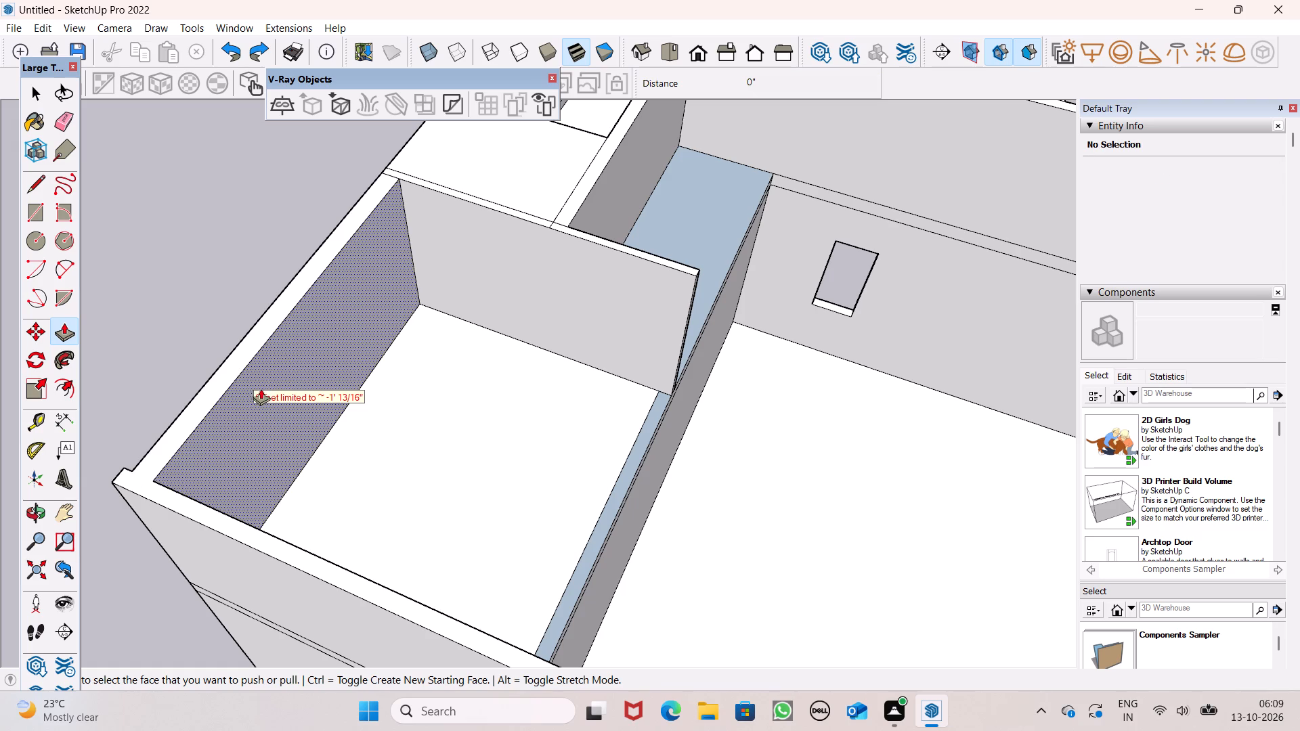
pyautogui.moveTo(252, 389); pyautogui.dragTo(244, 386)
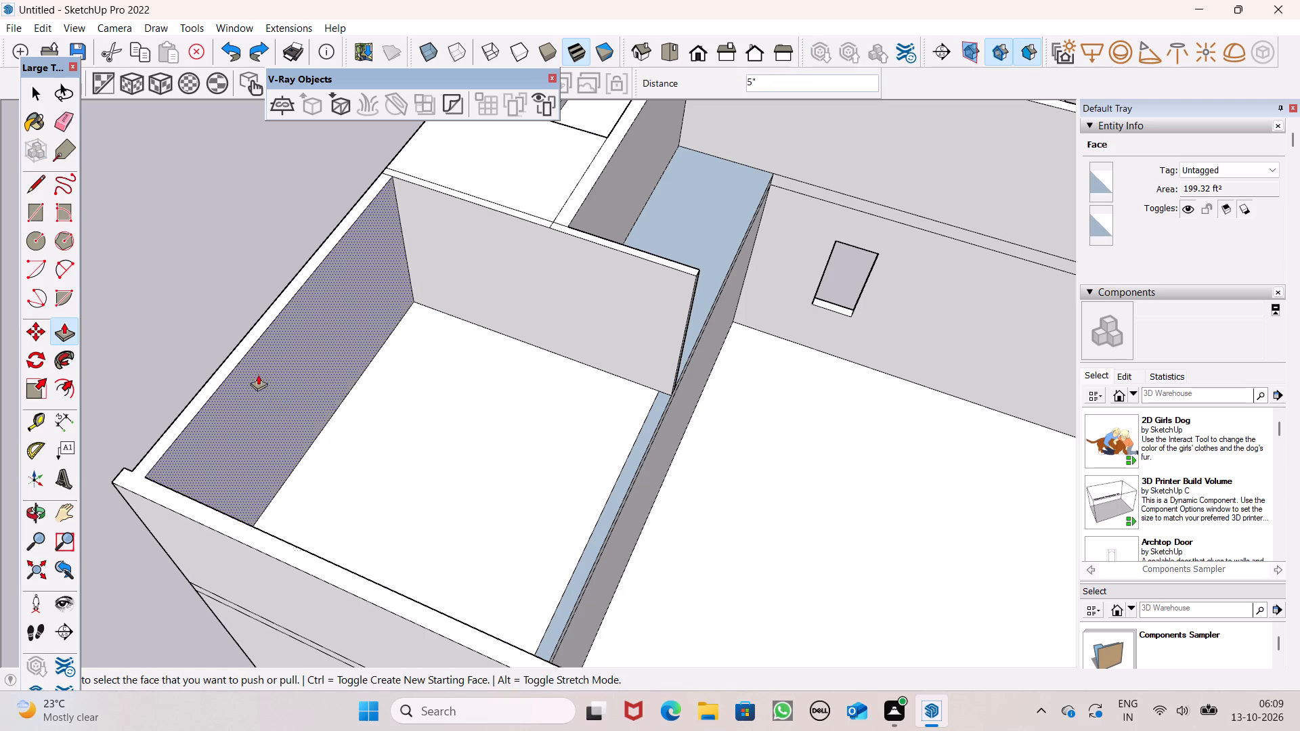
# Examine the hollowed front room, the front elevation and the underside of the upper storey from above, front and below.
pyautogui.scroll(-4, 223, 307)
pyautogui.moveTo(228, 353); pyautogui.dragTo(548, 290, button='middle')
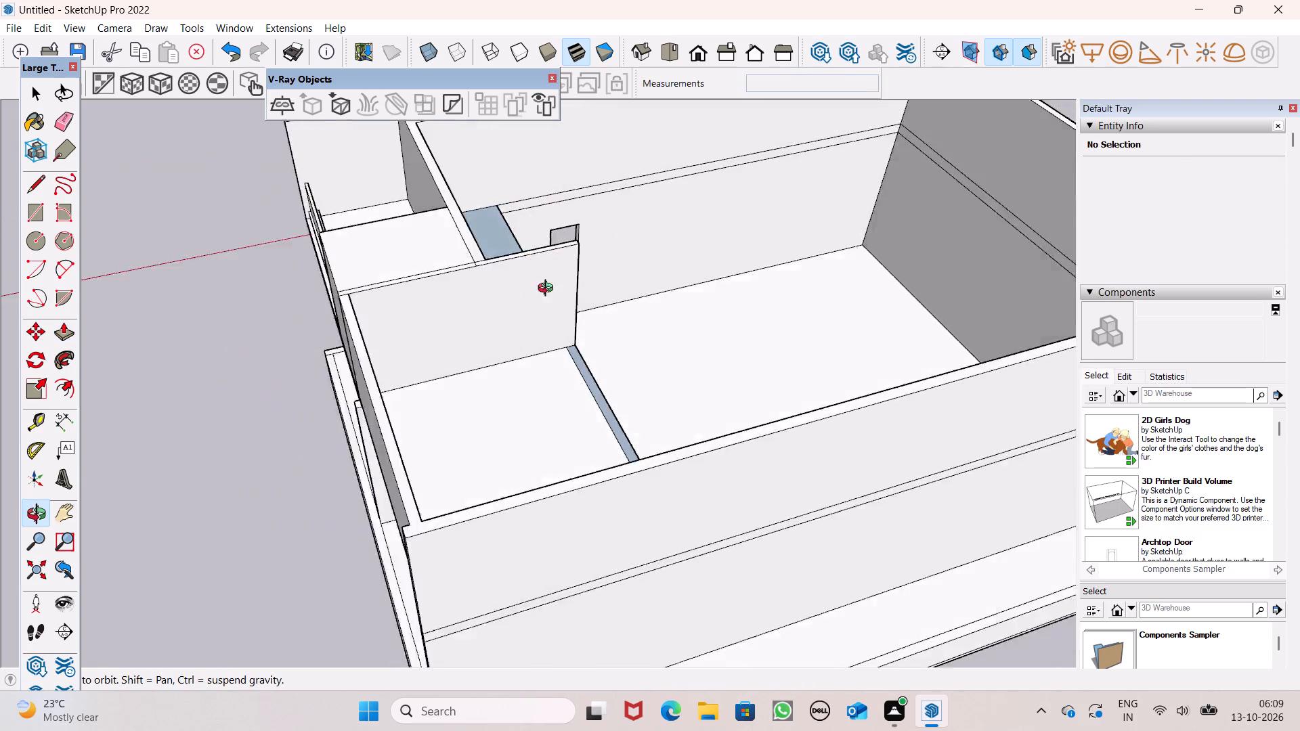
pyautogui.moveTo(548, 290); pyautogui.dragTo(846, 187, button='middle')
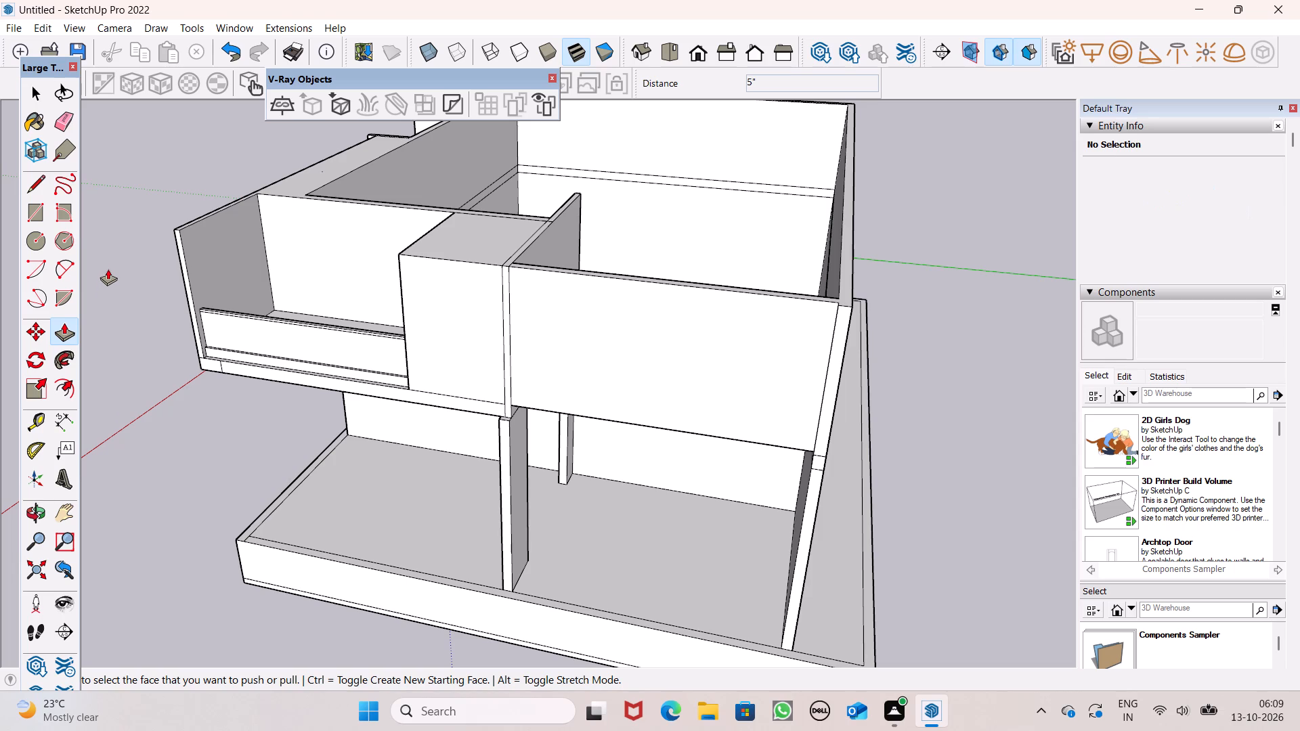
pyautogui.scroll(-1, 108, 269)
pyautogui.press('space')
pyautogui.scroll(-5, 110, 265)
pyautogui.moveTo(261, 364); pyautogui.dragTo(265, 365, button='middle')
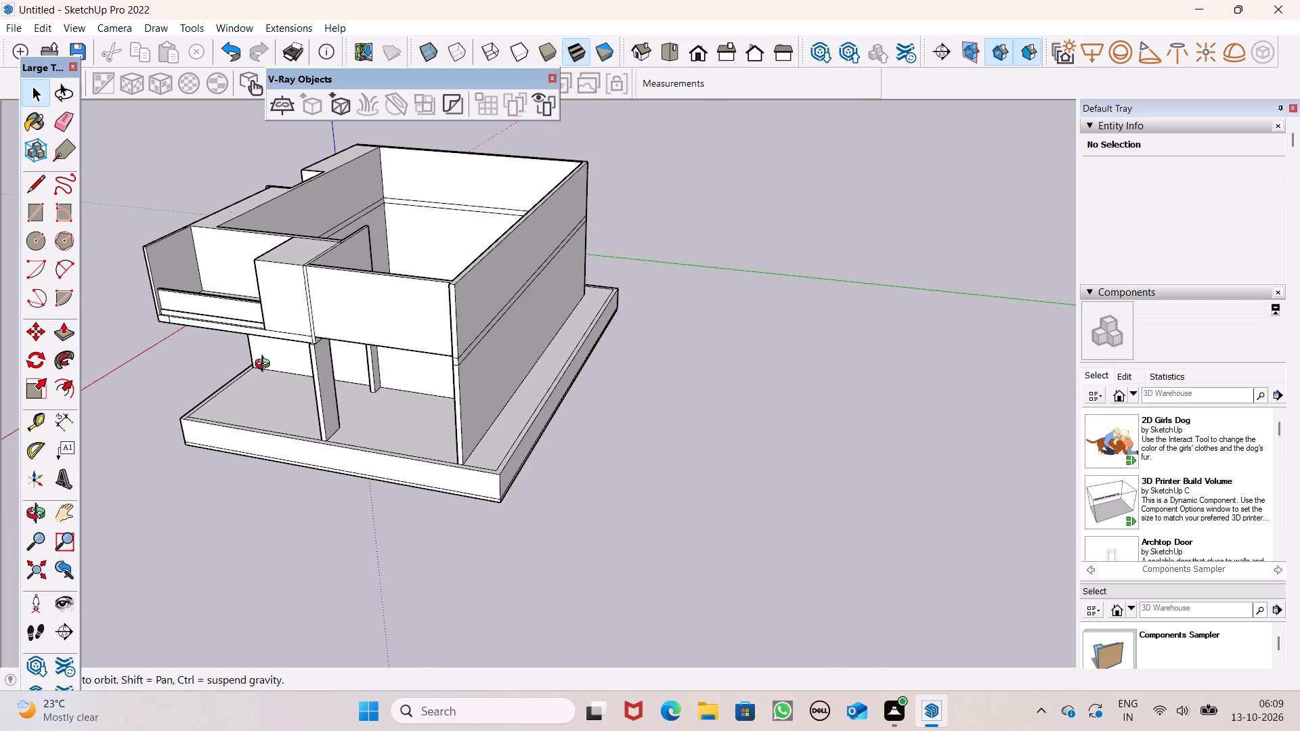
pyautogui.moveTo(265, 365); pyautogui.dragTo(407, 264, button='middle')
pyautogui.scroll(-2, 503, 293)
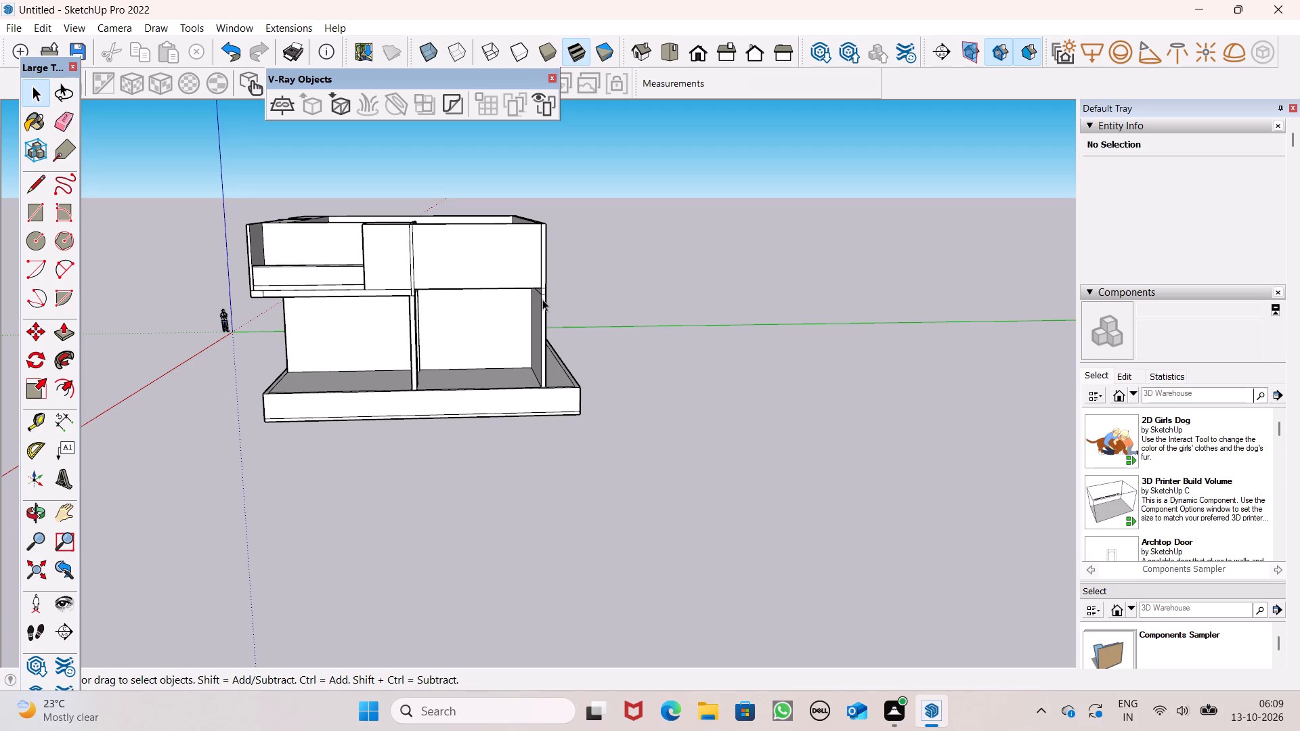
pyautogui.scroll(-2, 544, 284)
pyautogui.moveTo(536, 317); pyautogui.dragTo(526, 390, button='middle')
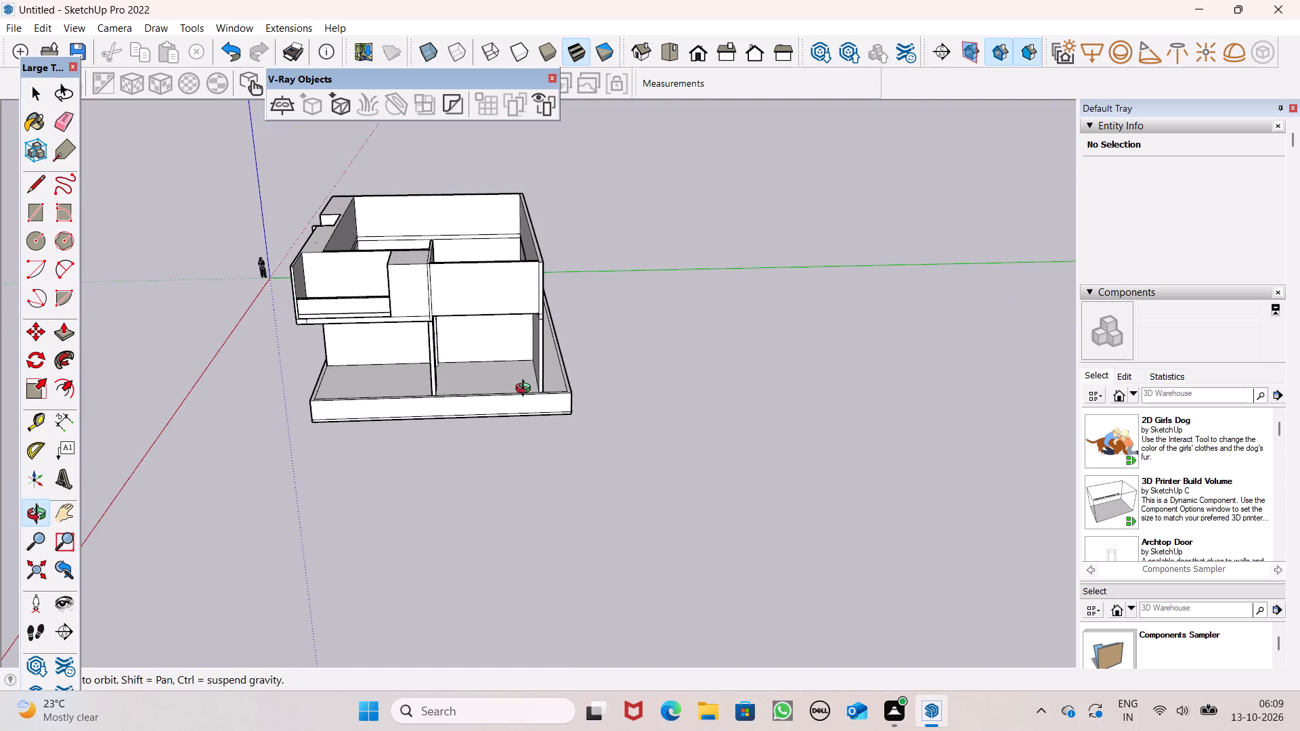
pyautogui.moveTo(526, 390); pyautogui.dragTo(773, 70, button='middle')
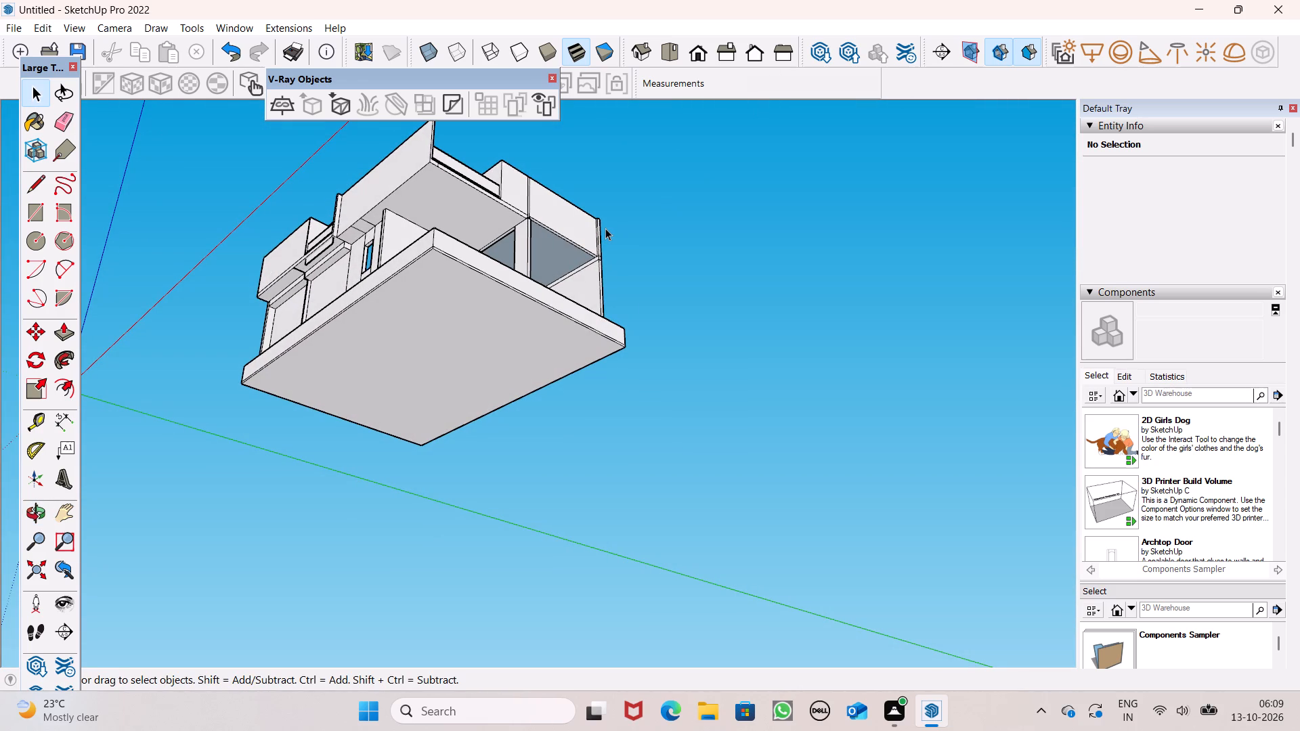
pyautogui.moveTo(596, 229); pyautogui.dragTo(582, 260, button='middle')
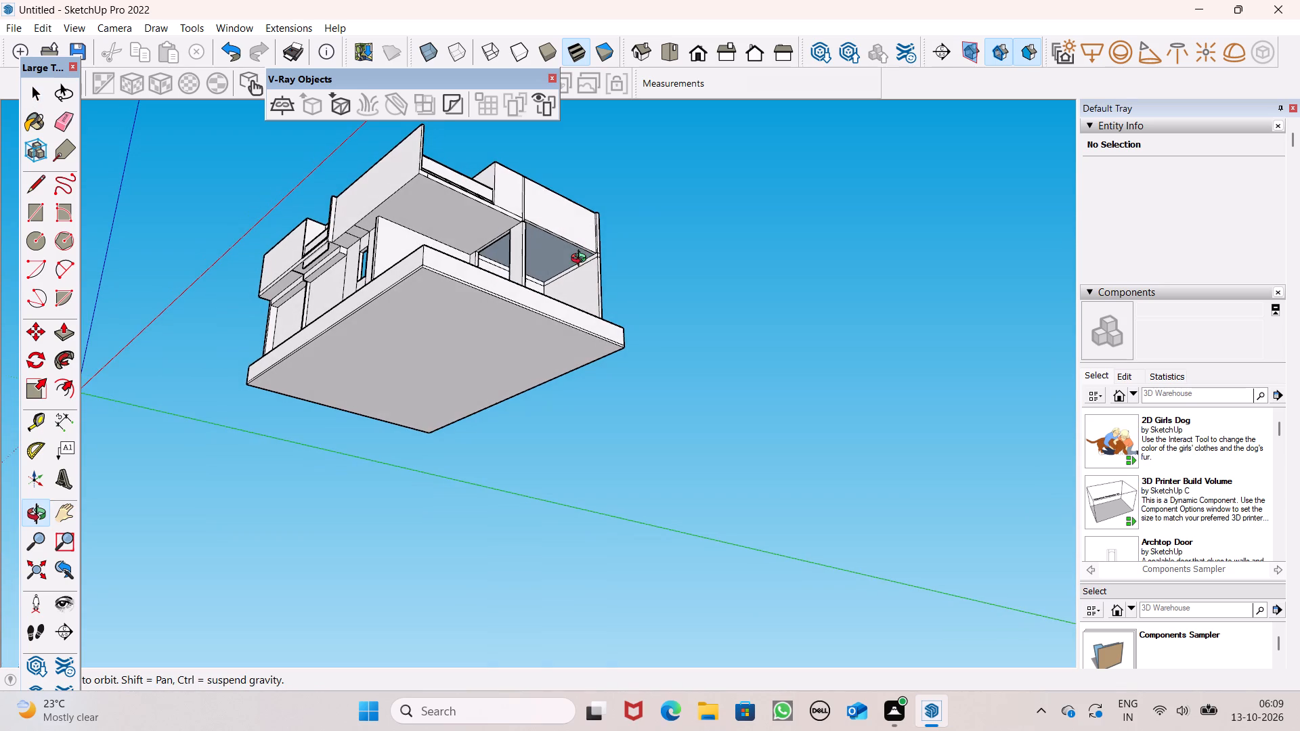
pyautogui.moveTo(582, 260); pyautogui.dragTo(328, 280, button='middle')
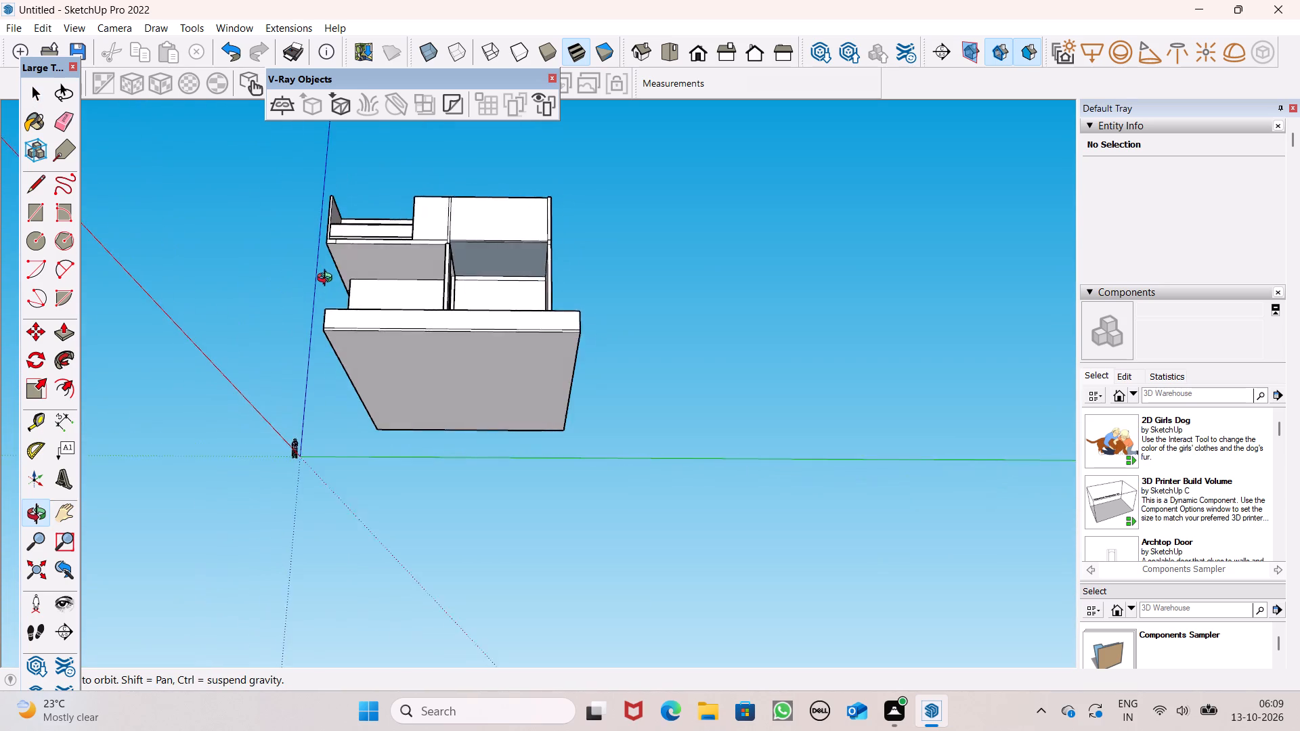
pyautogui.moveTo(328, 280); pyautogui.dragTo(295, 196, button='middle')
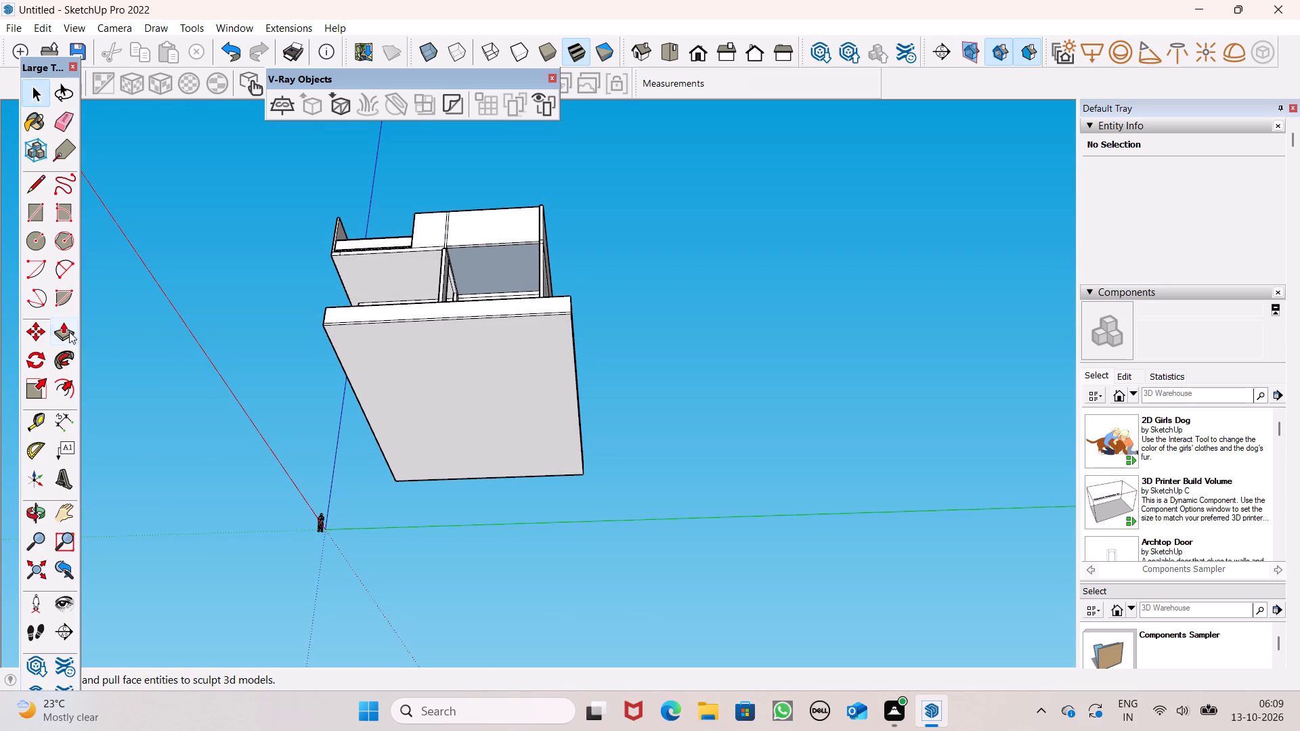
# Pull the narrow underside strip between the two supporting columns down 2' 10 5/8" to form a beam.
pyautogui.click(69, 332)
pyautogui.scroll(9, 387, 242)
pyautogui.scroll(7, 485, 284)
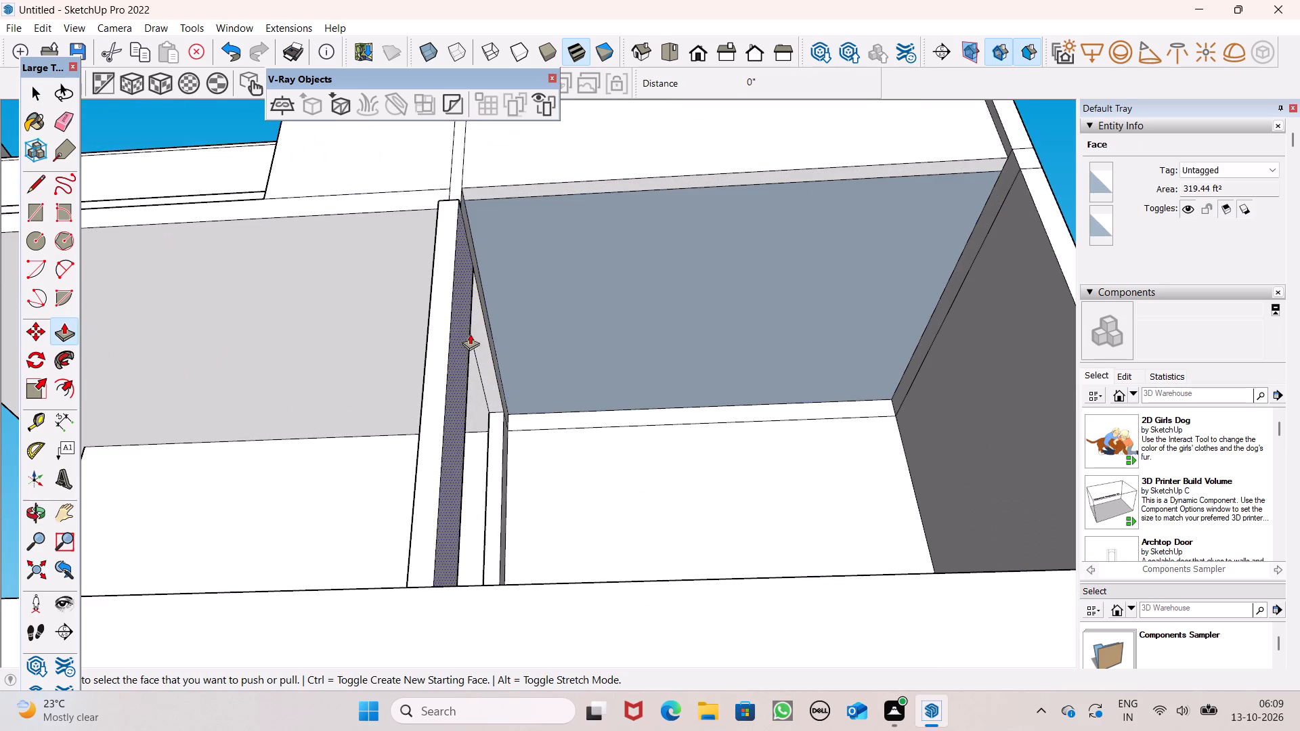
pyautogui.moveTo(533, 359); pyautogui.dragTo(849, 413, button='middle')
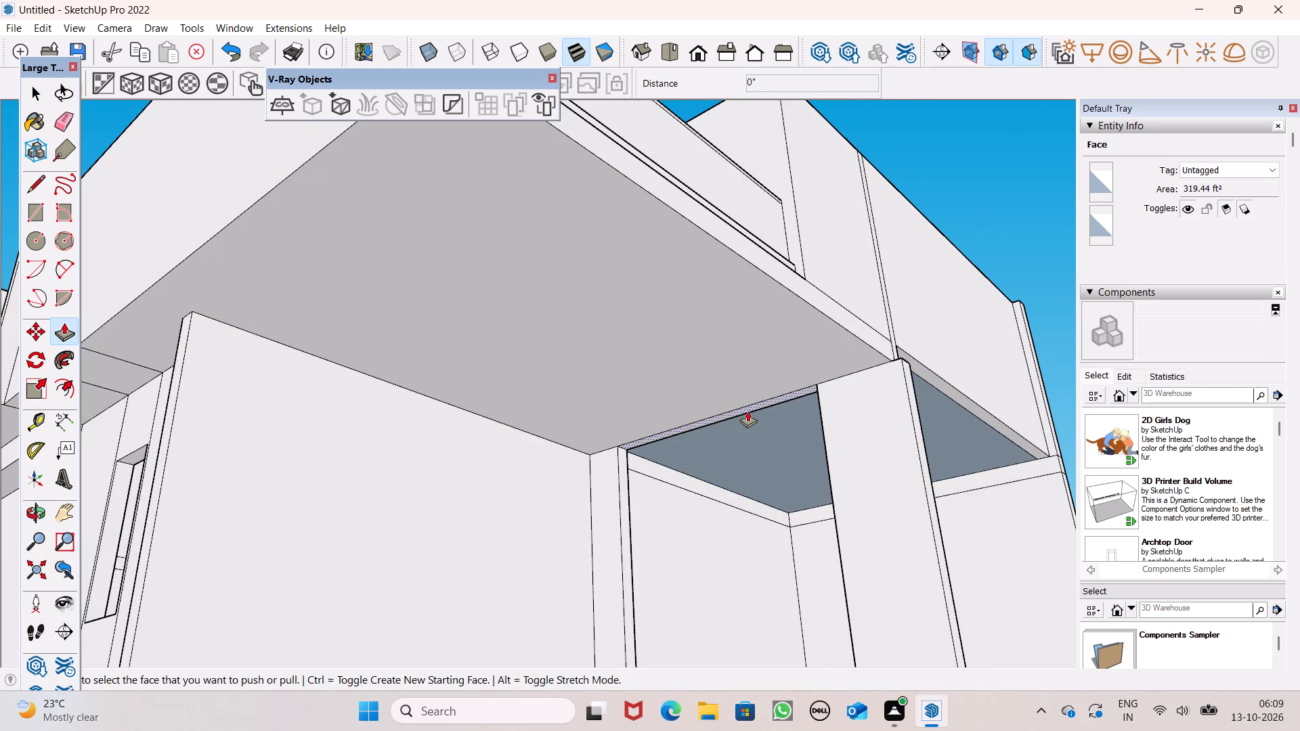
pyautogui.moveTo(747, 409); pyautogui.dragTo(752, 462)
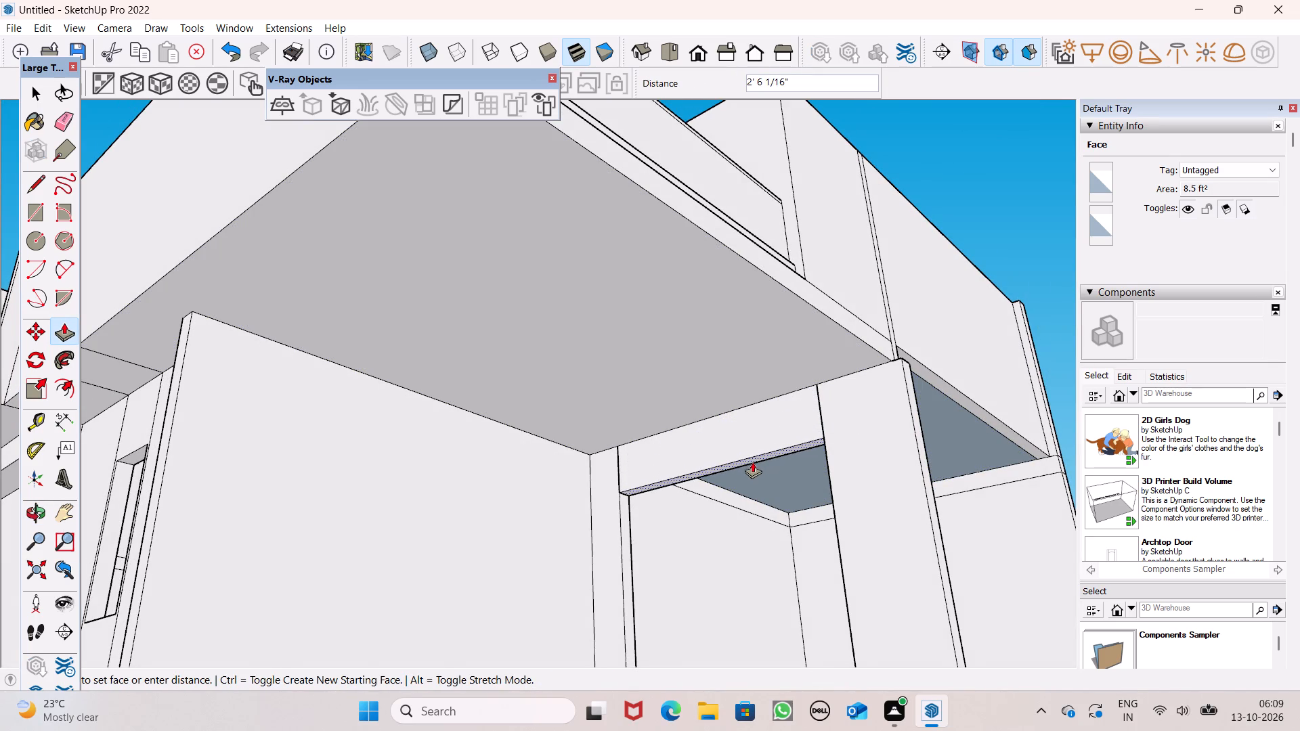
pyautogui.moveTo(752, 462); pyautogui.dragTo(750, 468)
pyautogui.scroll(-2, 840, 349)
pyautogui.scroll(1, 835, 381)
pyautogui.scroll(-2, 834, 383)
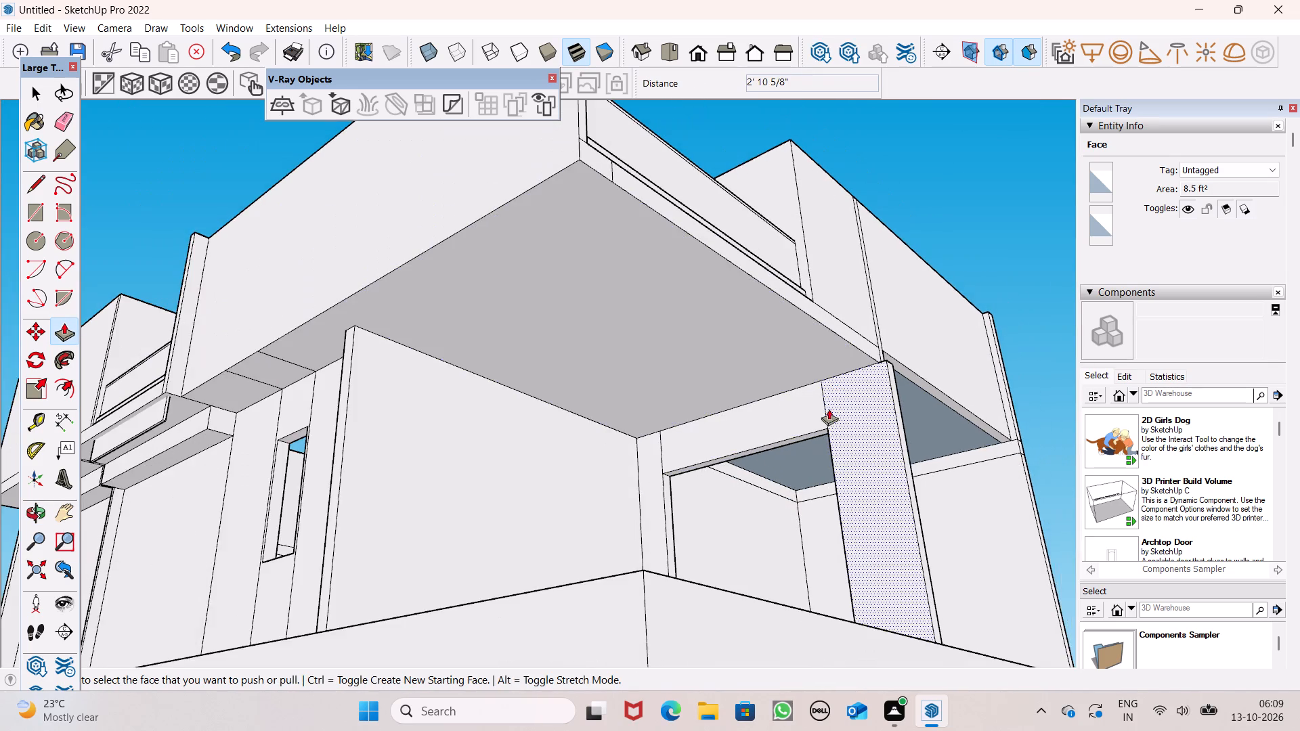
# Pull the underside of the upper storey's new front wall down to the projecting slab's bottom level.
pyautogui.moveTo(838, 468); pyautogui.dragTo(366, 525, button='middle')
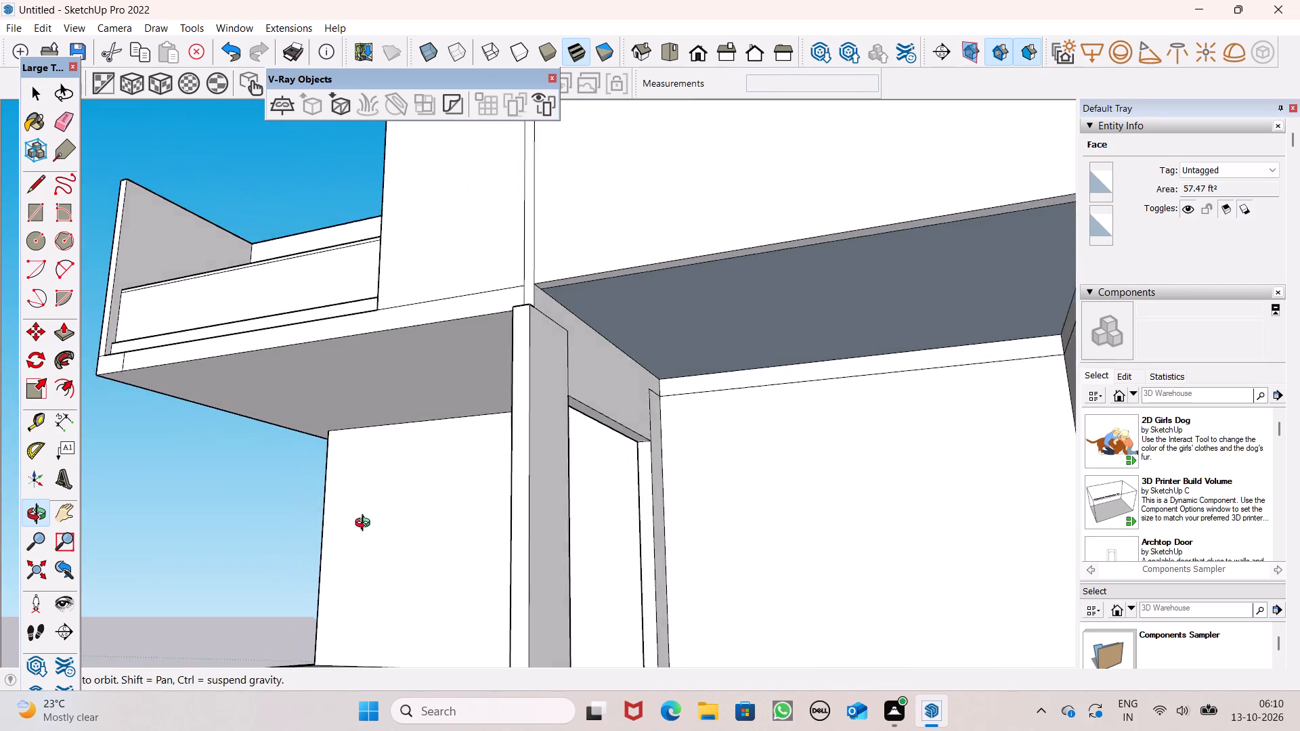
pyautogui.moveTo(366, 525); pyautogui.dragTo(341, 524, button='middle')
pyautogui.moveTo(487, 275); pyautogui.dragTo(487, 295)
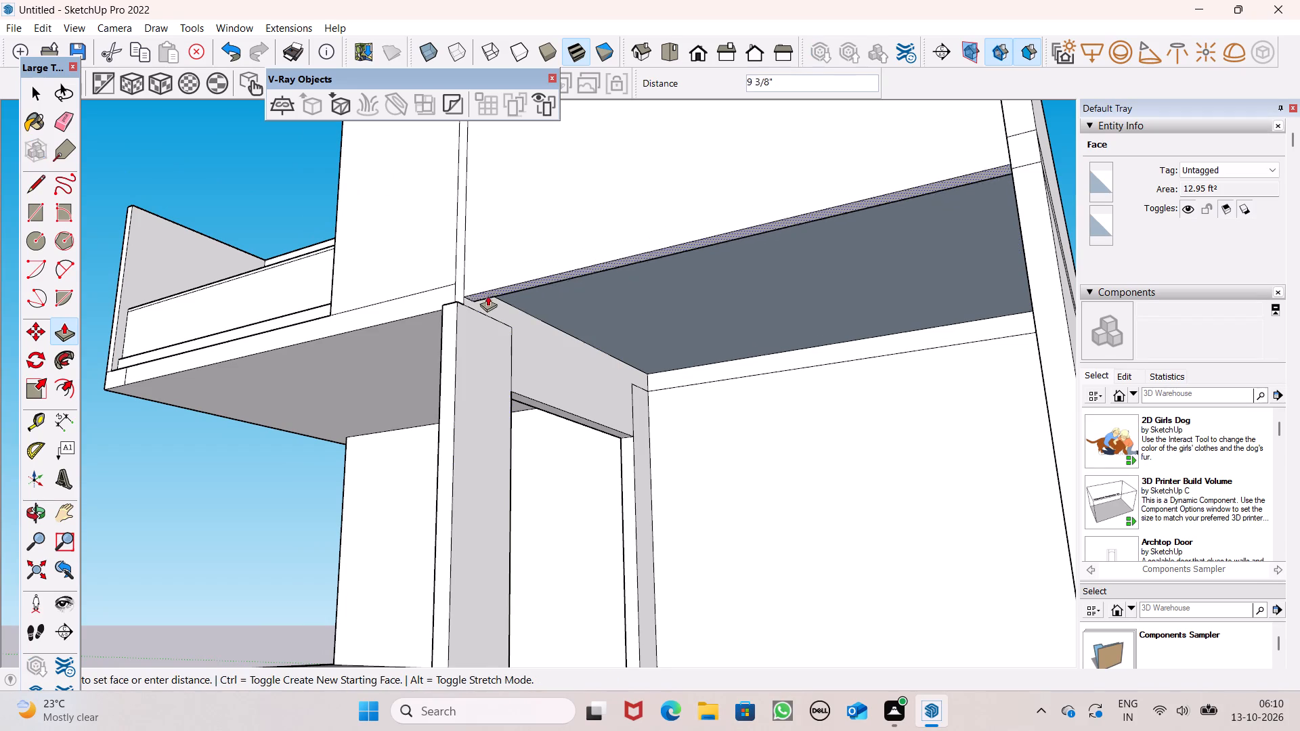
pyautogui.moveTo(487, 295); pyautogui.dragTo(476, 376)
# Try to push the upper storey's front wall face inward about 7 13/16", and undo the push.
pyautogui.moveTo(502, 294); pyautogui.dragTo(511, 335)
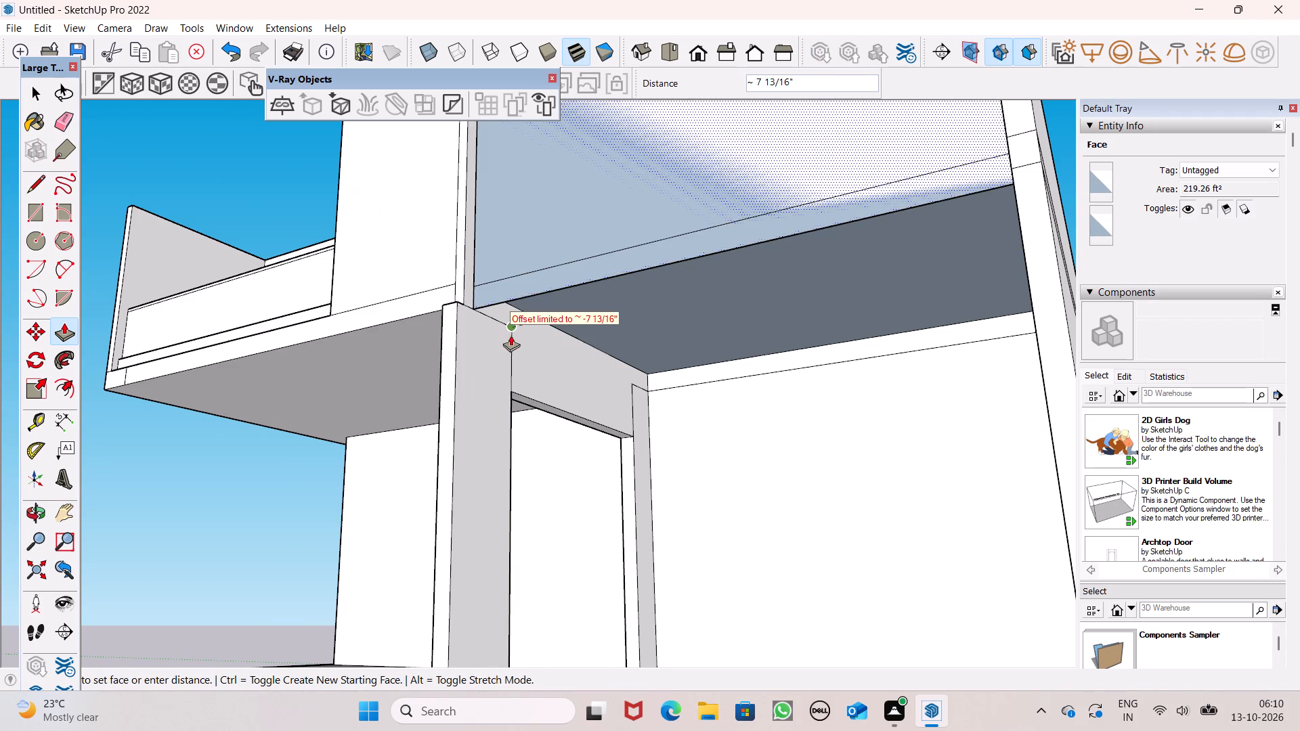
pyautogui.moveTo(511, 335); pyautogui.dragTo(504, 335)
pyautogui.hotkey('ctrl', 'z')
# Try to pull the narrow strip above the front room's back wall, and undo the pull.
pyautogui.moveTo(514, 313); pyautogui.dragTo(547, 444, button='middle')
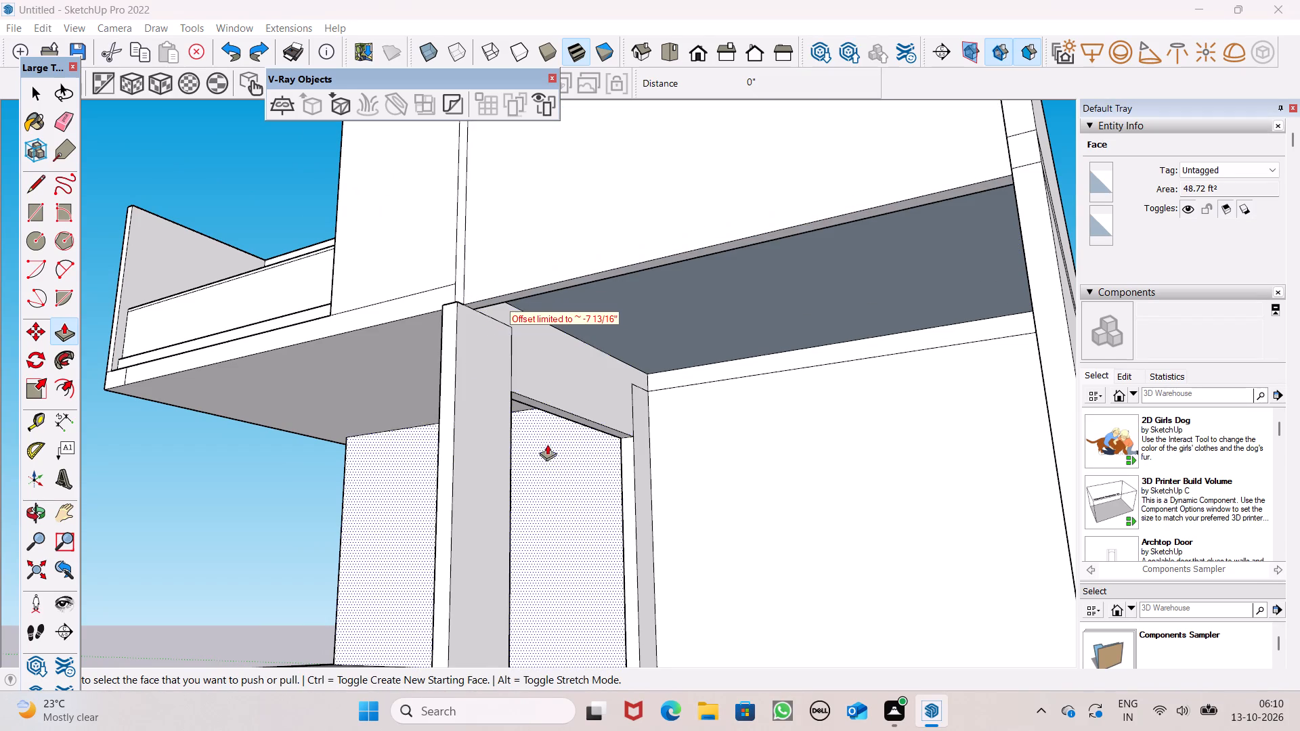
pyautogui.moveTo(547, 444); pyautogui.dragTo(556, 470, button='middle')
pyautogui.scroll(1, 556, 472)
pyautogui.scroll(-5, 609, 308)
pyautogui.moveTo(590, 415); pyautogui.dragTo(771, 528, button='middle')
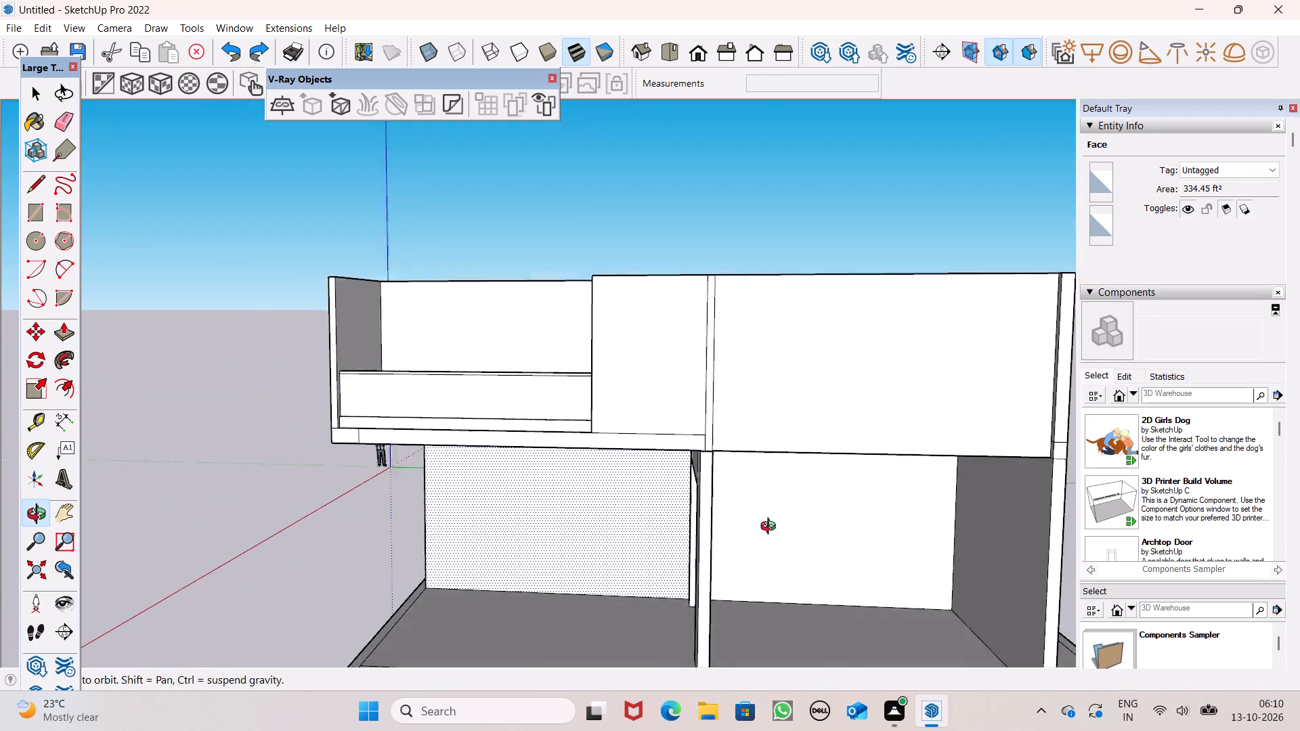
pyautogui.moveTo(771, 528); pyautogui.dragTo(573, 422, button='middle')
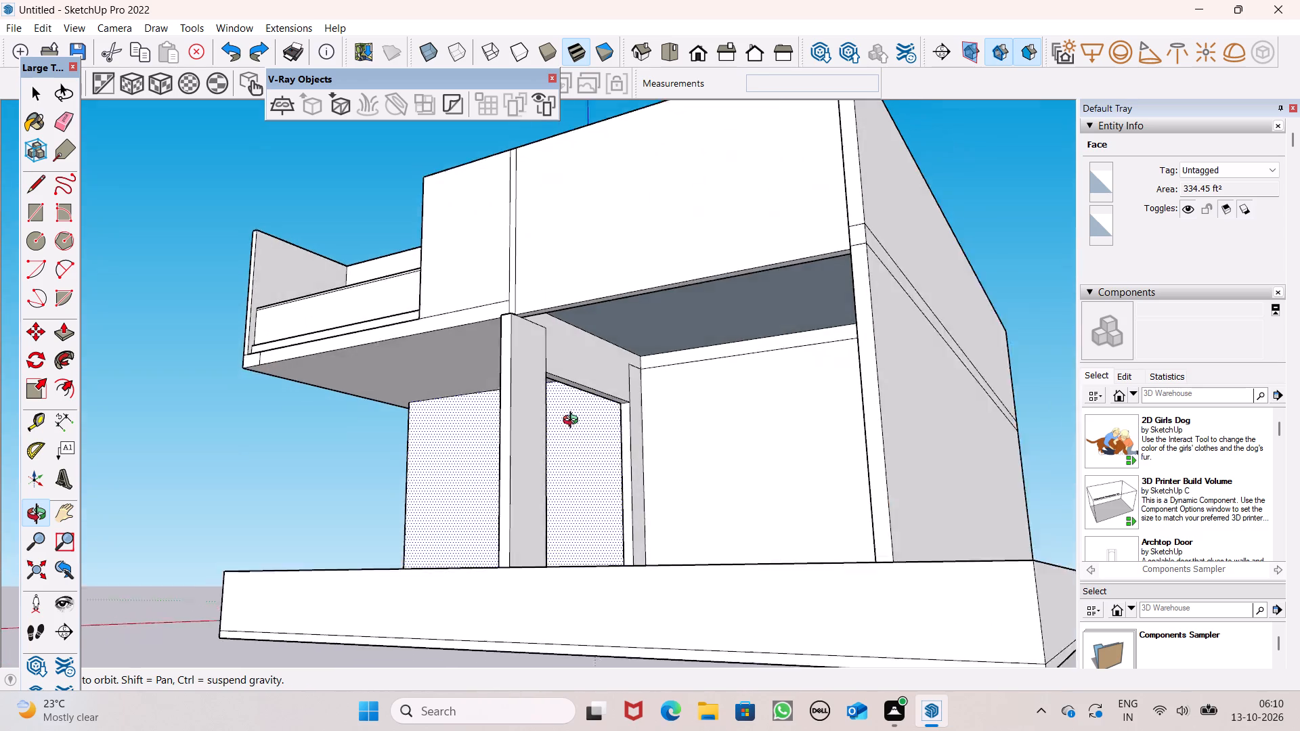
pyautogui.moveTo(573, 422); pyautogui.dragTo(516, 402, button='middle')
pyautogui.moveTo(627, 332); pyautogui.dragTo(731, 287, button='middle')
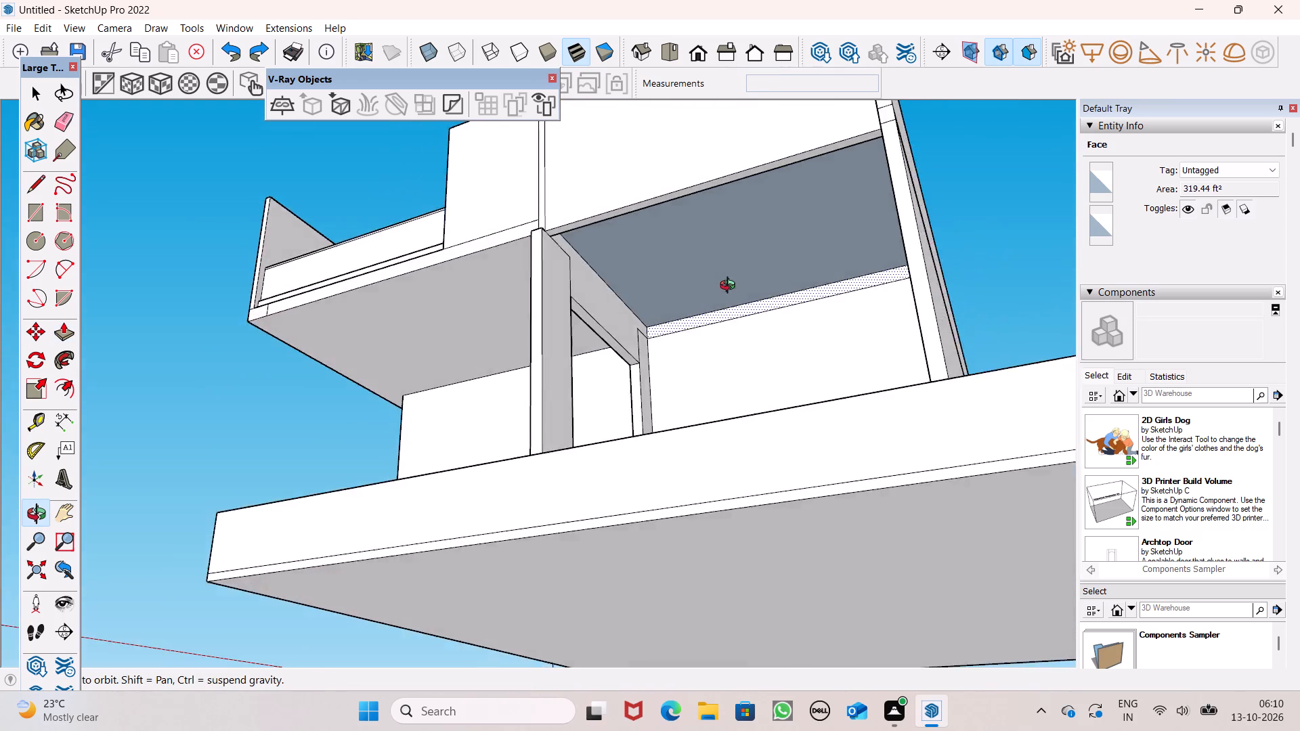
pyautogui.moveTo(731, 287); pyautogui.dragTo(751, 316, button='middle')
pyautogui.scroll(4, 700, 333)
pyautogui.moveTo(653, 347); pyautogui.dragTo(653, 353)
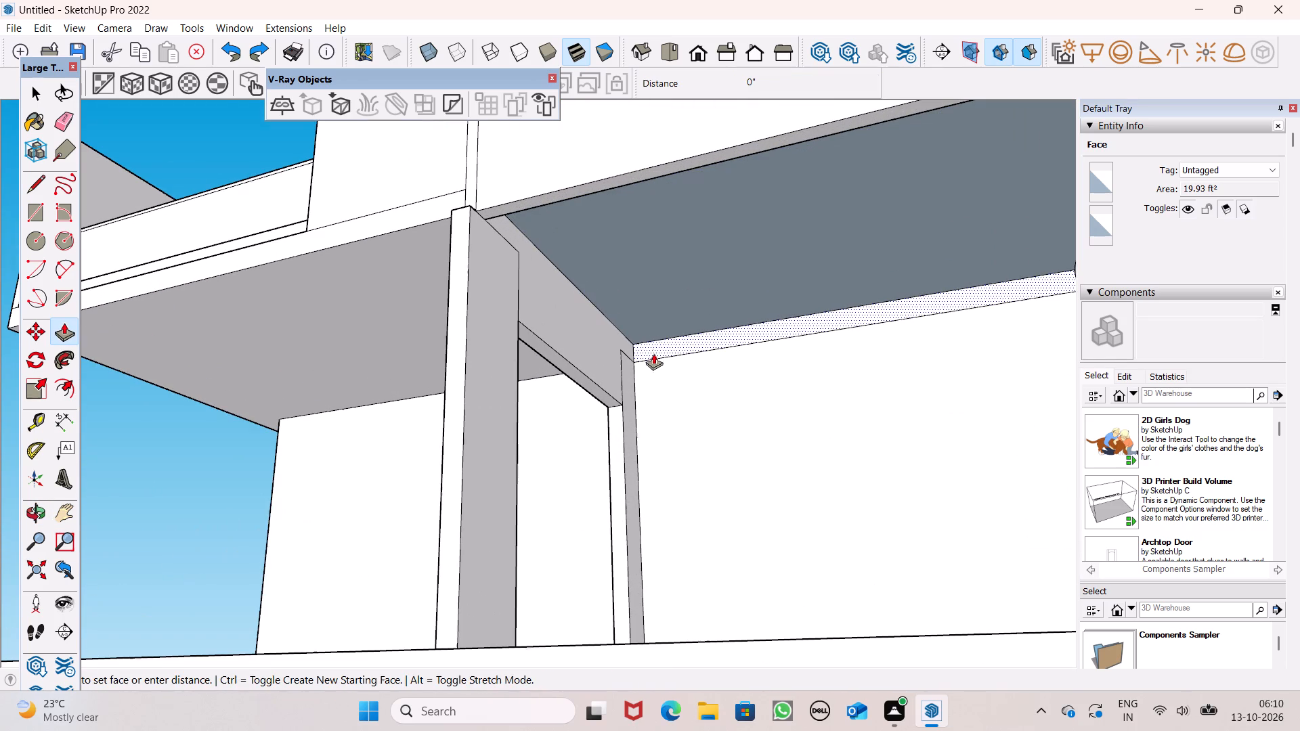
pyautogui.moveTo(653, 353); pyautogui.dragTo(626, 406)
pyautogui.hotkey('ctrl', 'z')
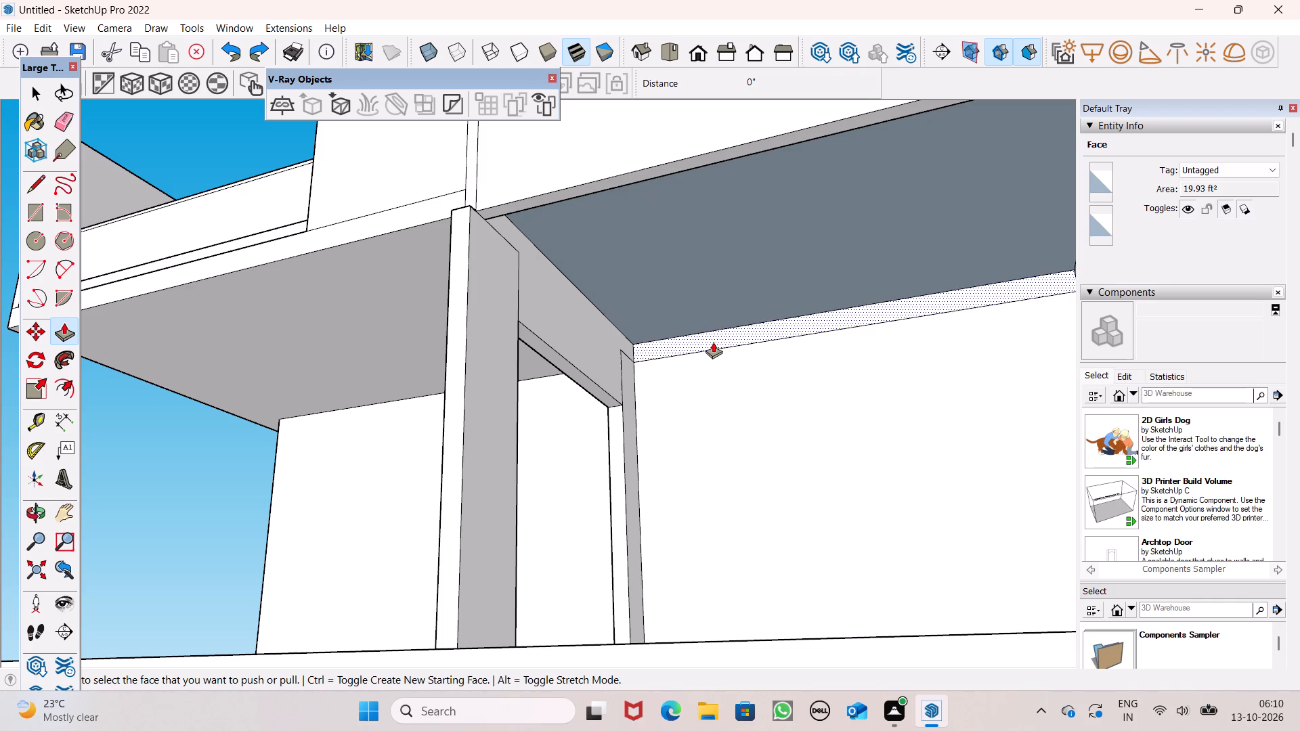
# Pull the narrow strip above the front room's back wall forward 1' 8 9/16".
pyautogui.moveTo(711, 348); pyautogui.dragTo(699, 336)
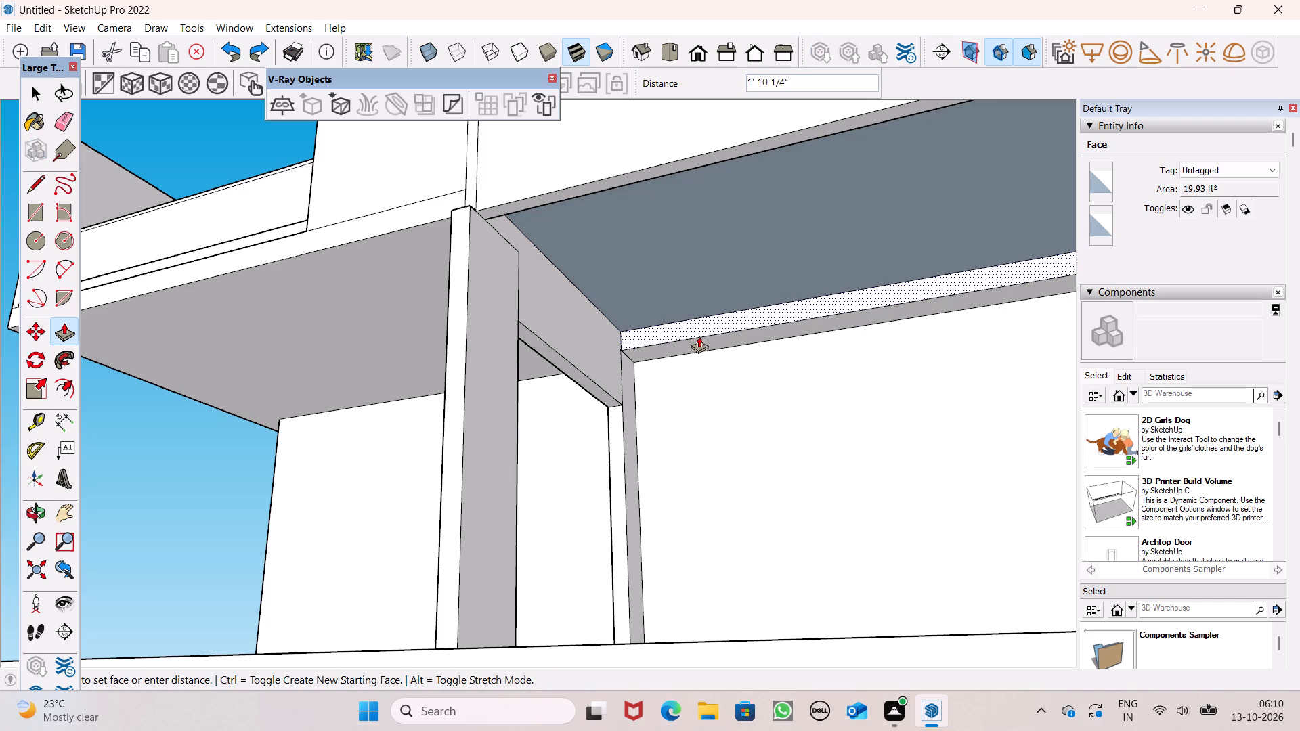
pyautogui.moveTo(699, 336); pyautogui.dragTo(697, 339)
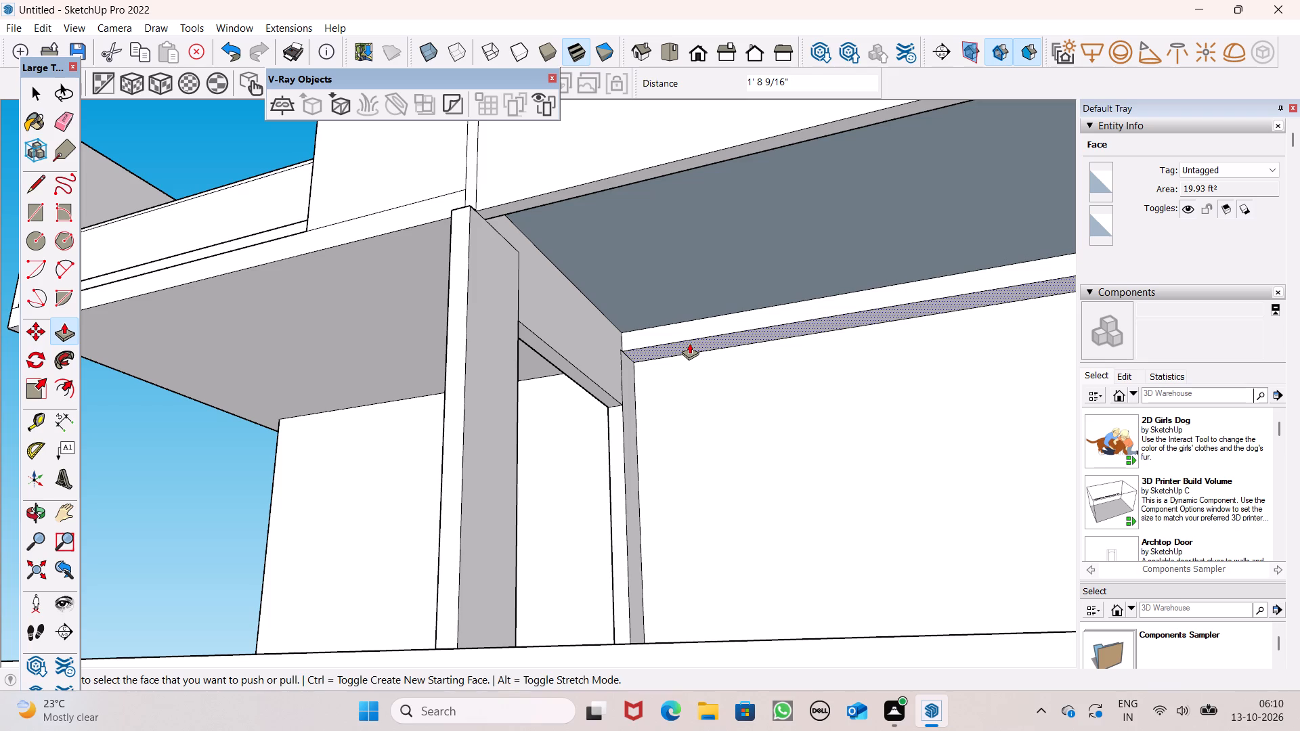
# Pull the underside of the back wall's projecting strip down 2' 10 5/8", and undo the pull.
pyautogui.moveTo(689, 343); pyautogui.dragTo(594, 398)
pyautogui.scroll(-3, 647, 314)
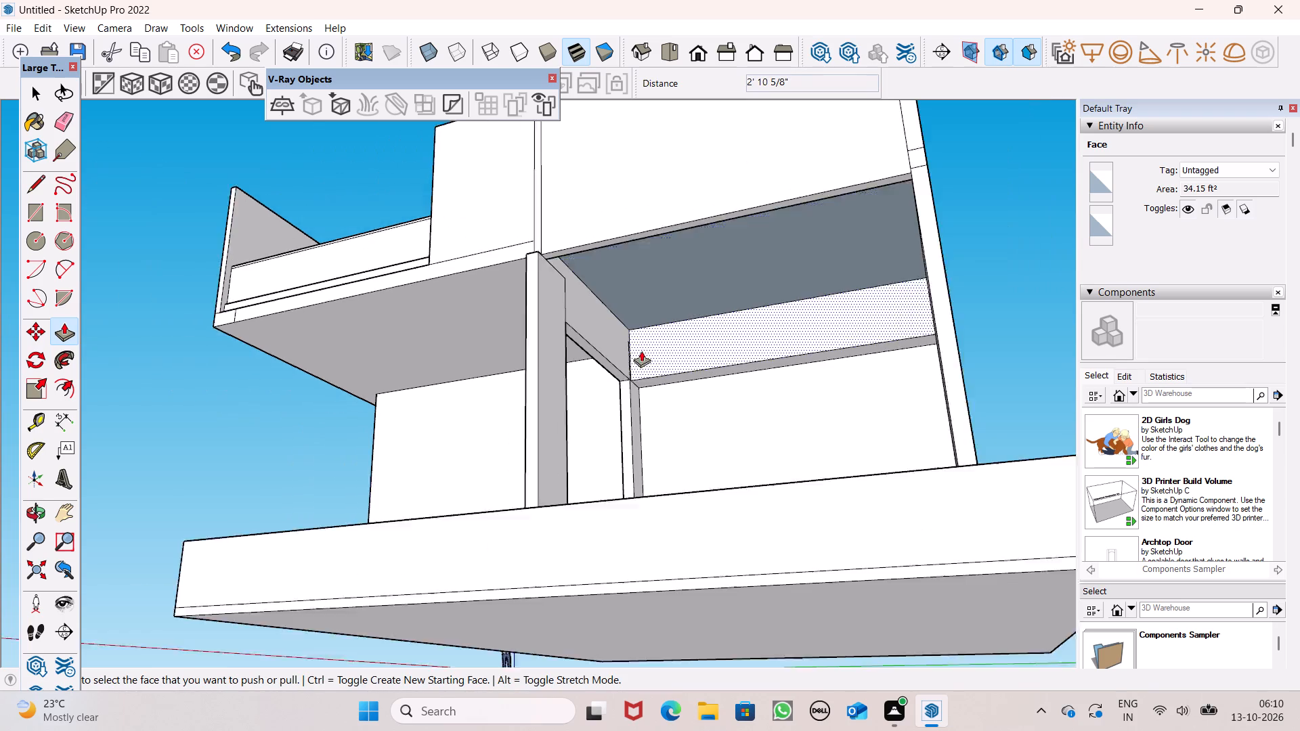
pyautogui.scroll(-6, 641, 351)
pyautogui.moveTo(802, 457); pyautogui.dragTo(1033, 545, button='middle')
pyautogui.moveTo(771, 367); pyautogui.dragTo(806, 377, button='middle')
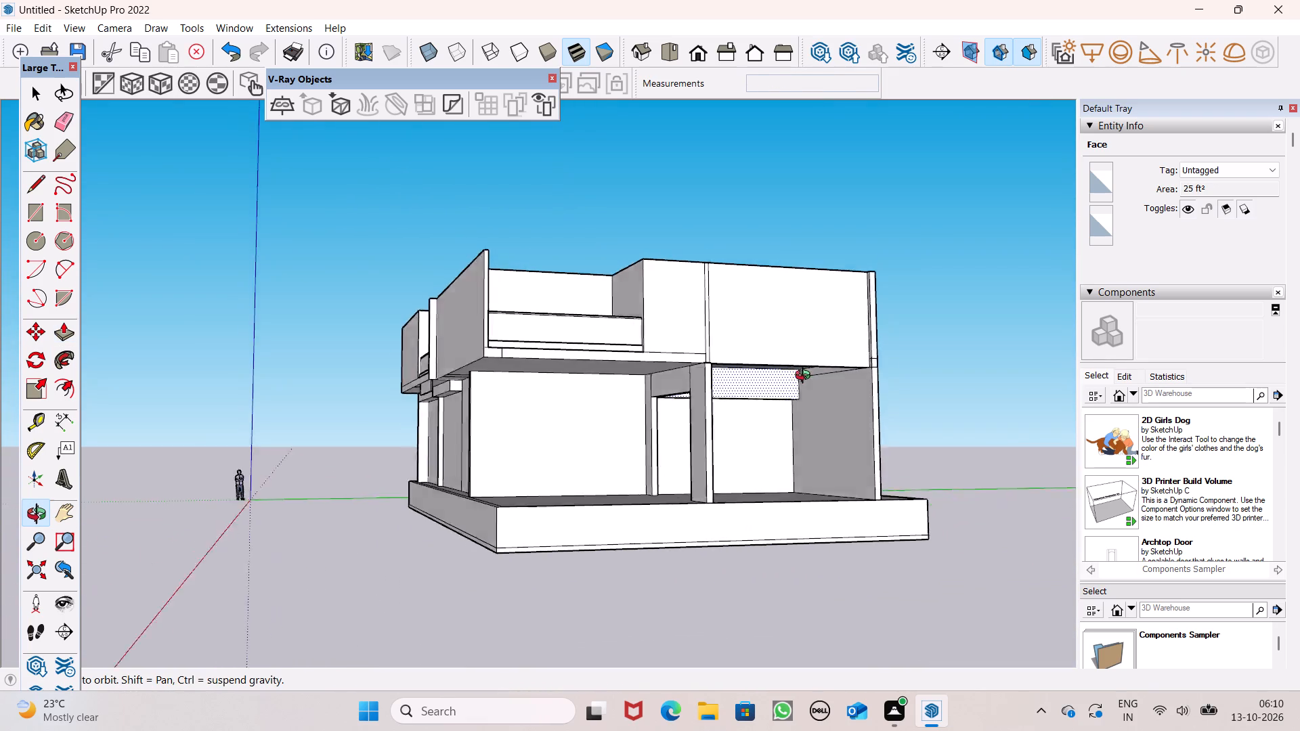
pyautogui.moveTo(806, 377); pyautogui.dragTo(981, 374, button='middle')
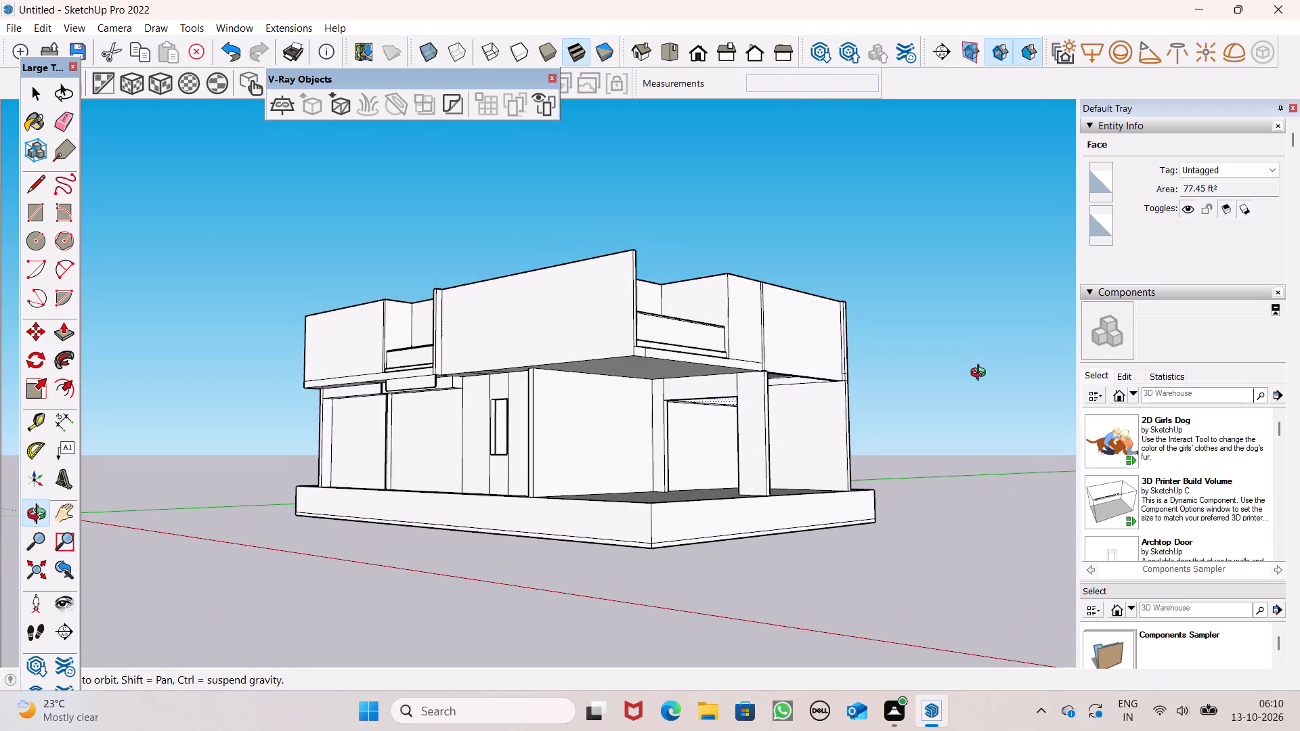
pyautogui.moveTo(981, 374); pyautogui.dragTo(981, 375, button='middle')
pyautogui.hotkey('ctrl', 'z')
# Pull the underside of the upper storey's front wall down below the level of the beam between the supporting columns.
pyautogui.scroll(1, 915, 399)
pyautogui.moveTo(910, 403); pyautogui.dragTo(716, 383, button='middle')
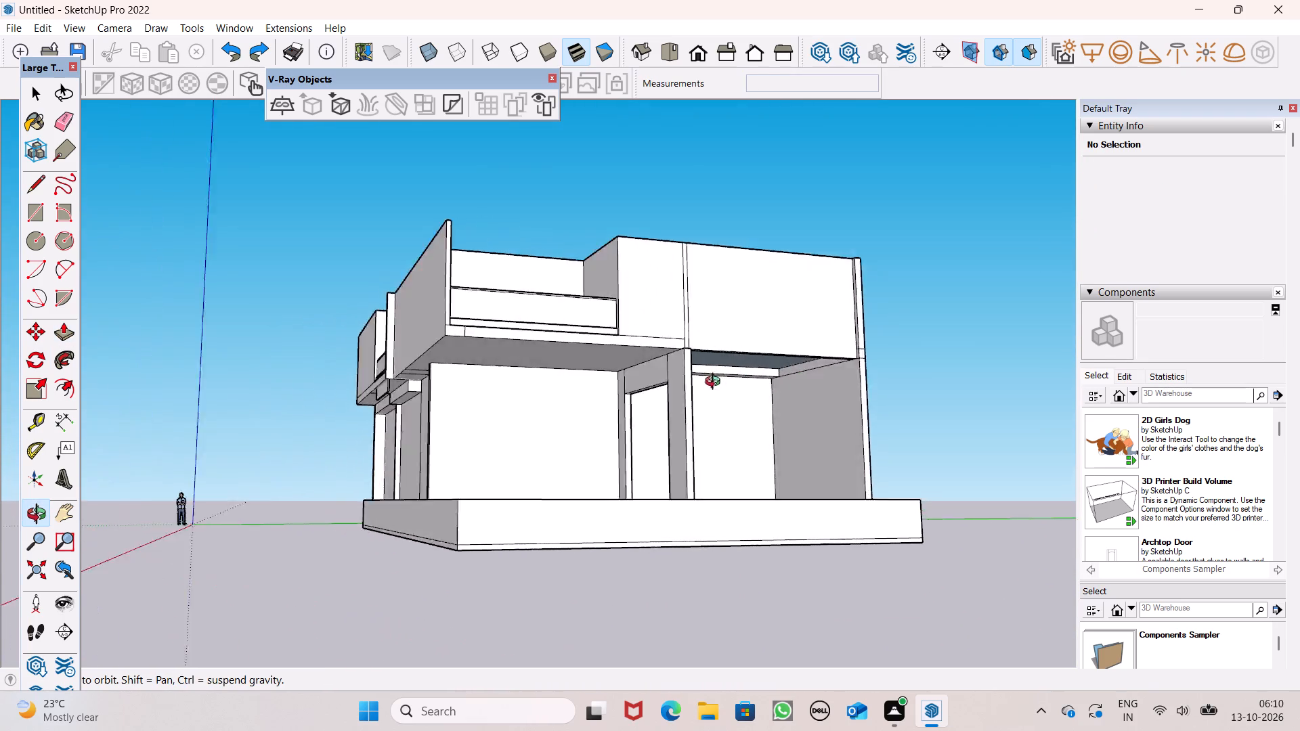
pyautogui.moveTo(716, 383); pyautogui.dragTo(651, 390, button='middle')
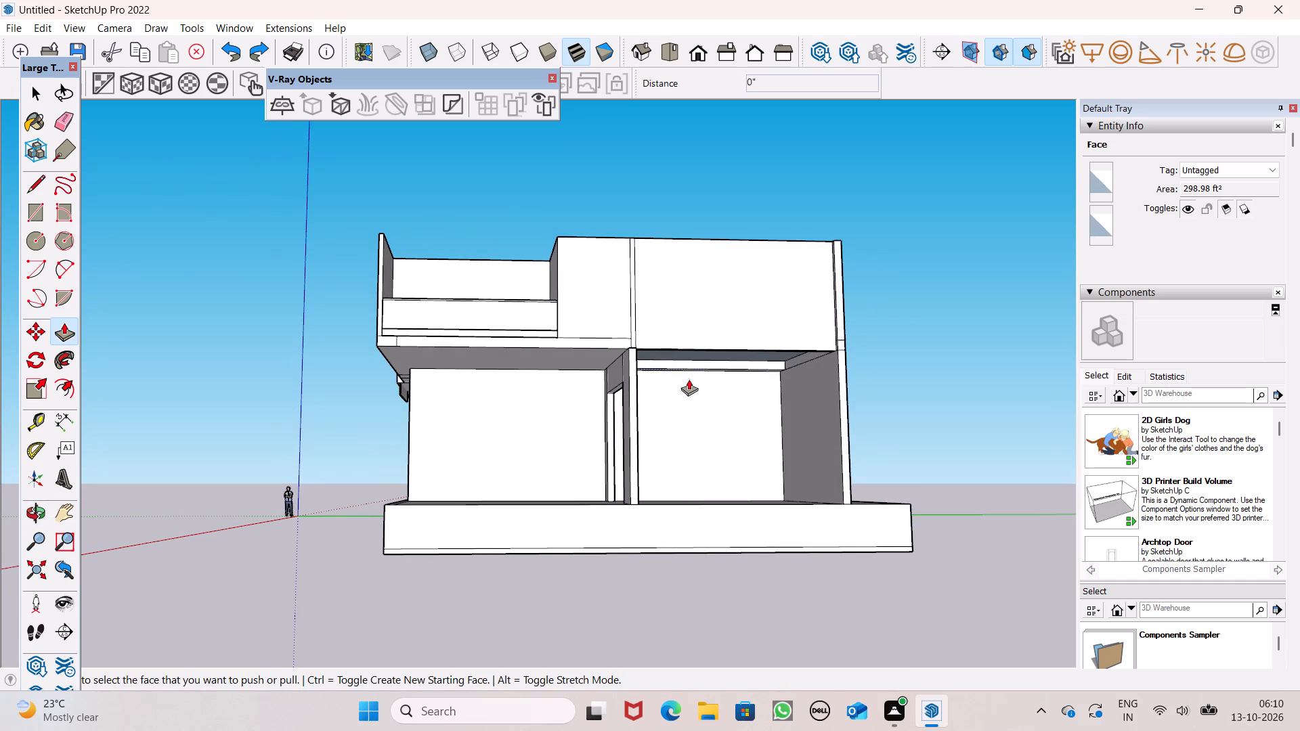
pyautogui.scroll(1, 699, 368)
pyautogui.moveTo(699, 370); pyautogui.dragTo(668, 254, button='middle')
pyautogui.scroll(6, 663, 269)
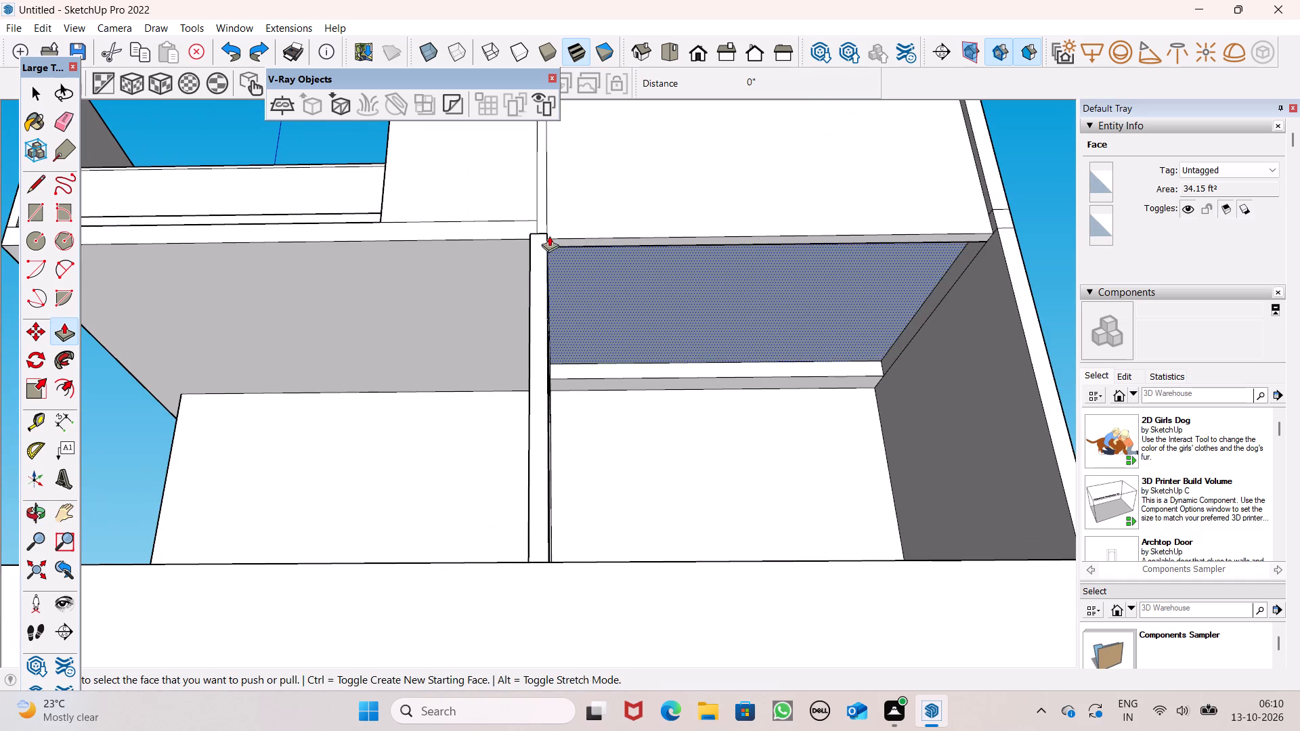
pyautogui.moveTo(566, 242); pyautogui.dragTo(565, 315)
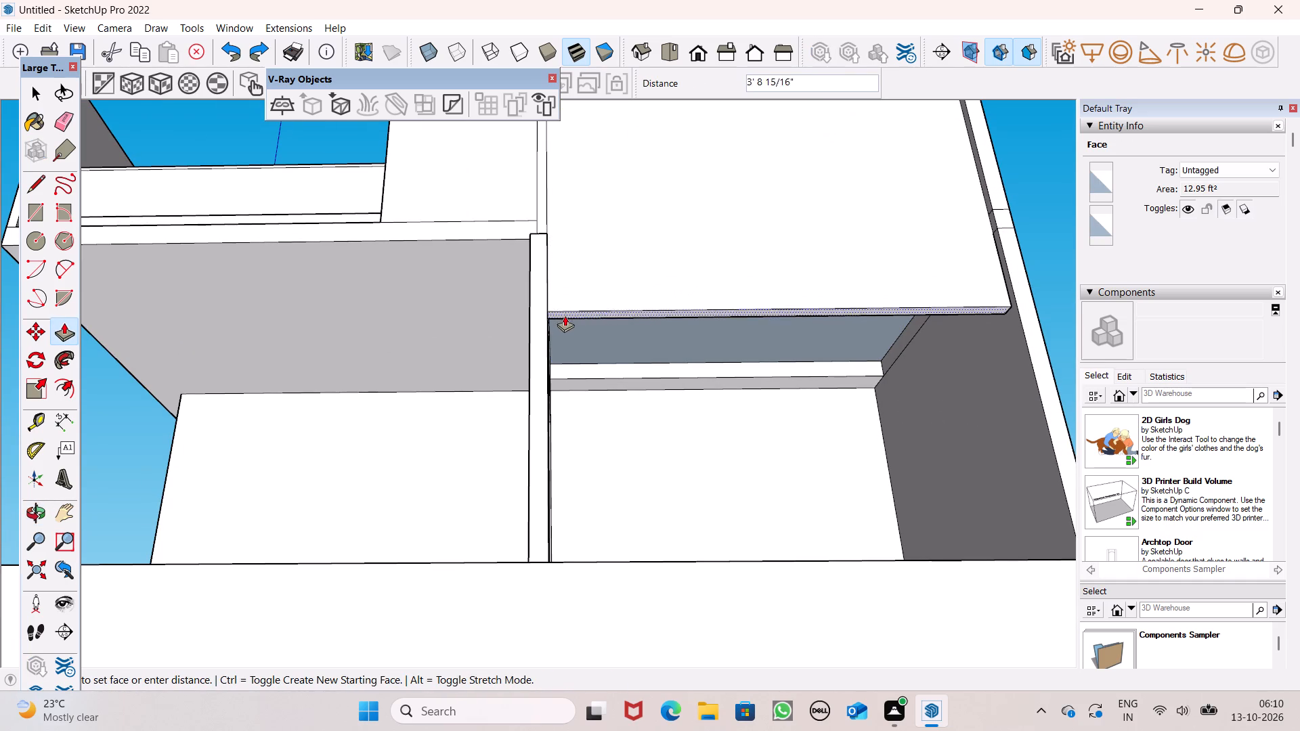
pyautogui.moveTo(565, 315); pyautogui.dragTo(566, 322)
# Push the underside of the front wall back up 1' 2 3/4" to match the bottom of the beam between the columns.
pyautogui.scroll(1, 631, 353)
pyautogui.moveTo(632, 358); pyautogui.dragTo(859, 383, button='middle')
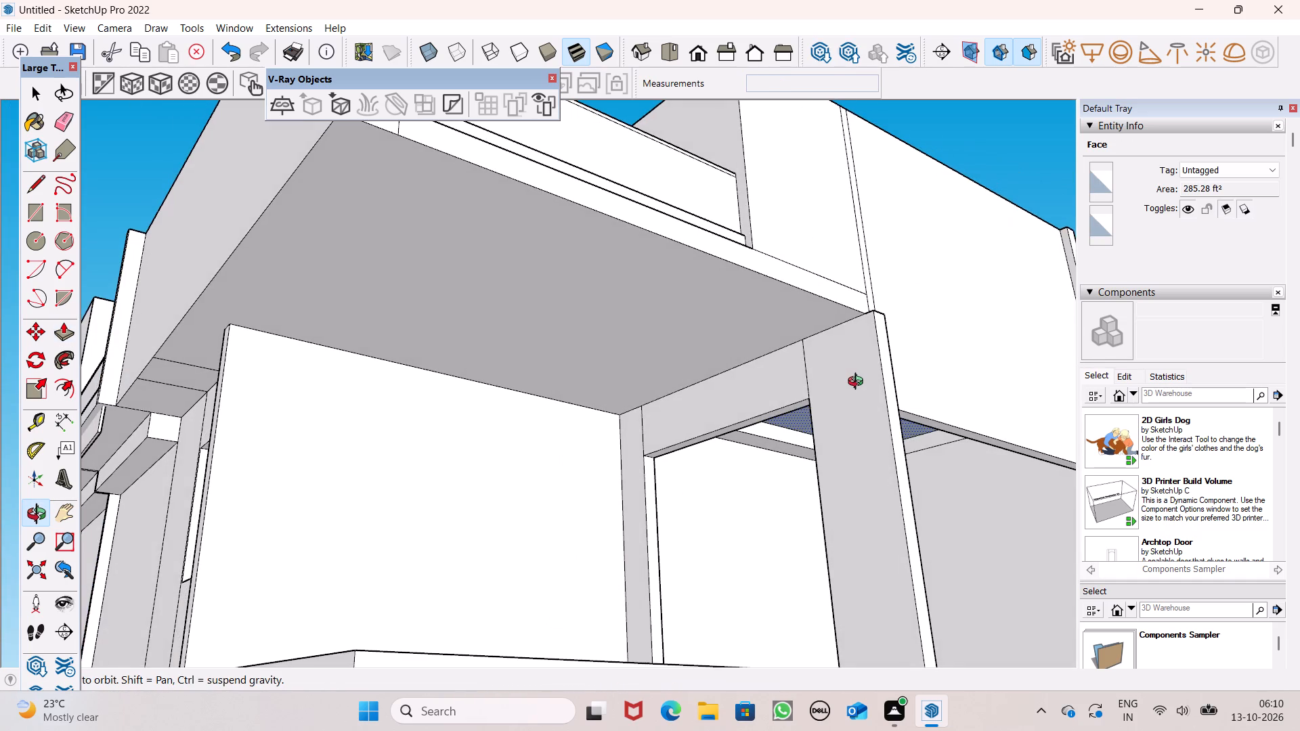
pyautogui.moveTo(859, 383); pyautogui.dragTo(825, 395, button='middle')
pyautogui.moveTo(875, 419); pyautogui.dragTo(867, 398)
pyautogui.press('space')
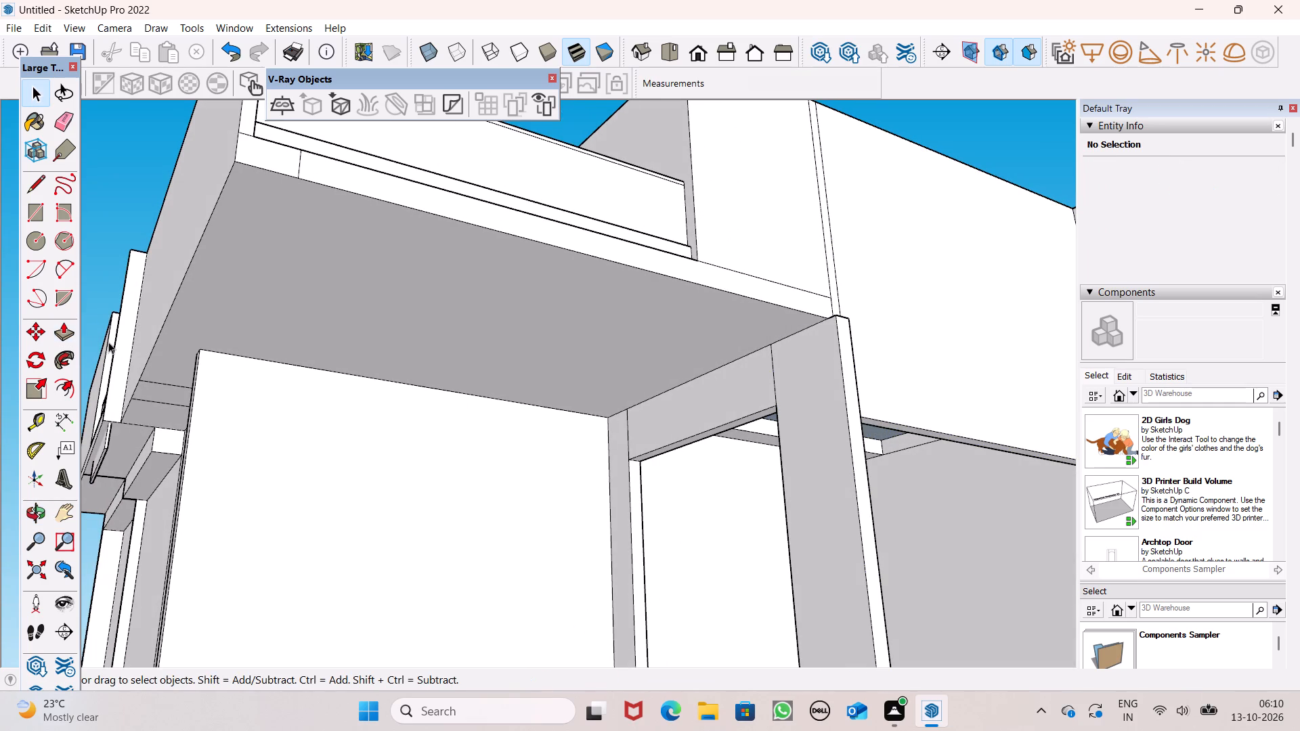
pyautogui.click(66, 344)
pyautogui.click(56, 329)
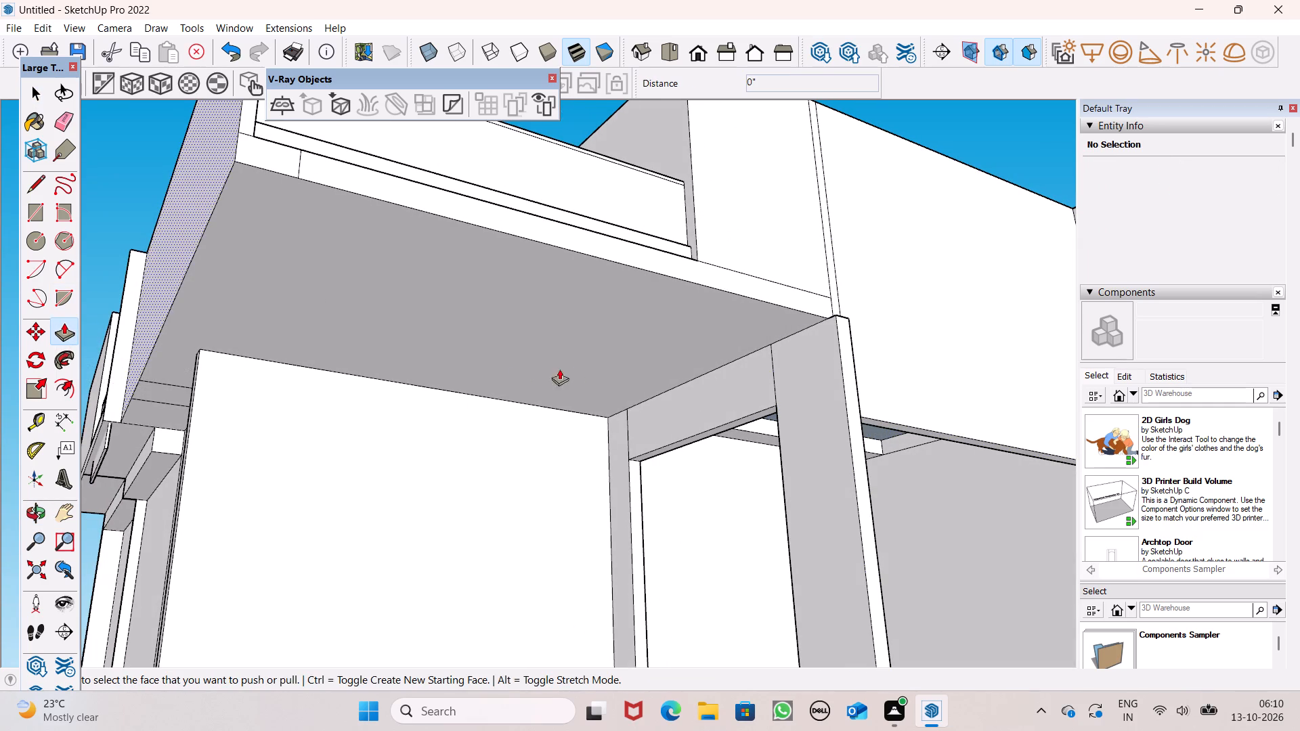
pyautogui.moveTo(876, 426); pyautogui.dragTo(756, 407)
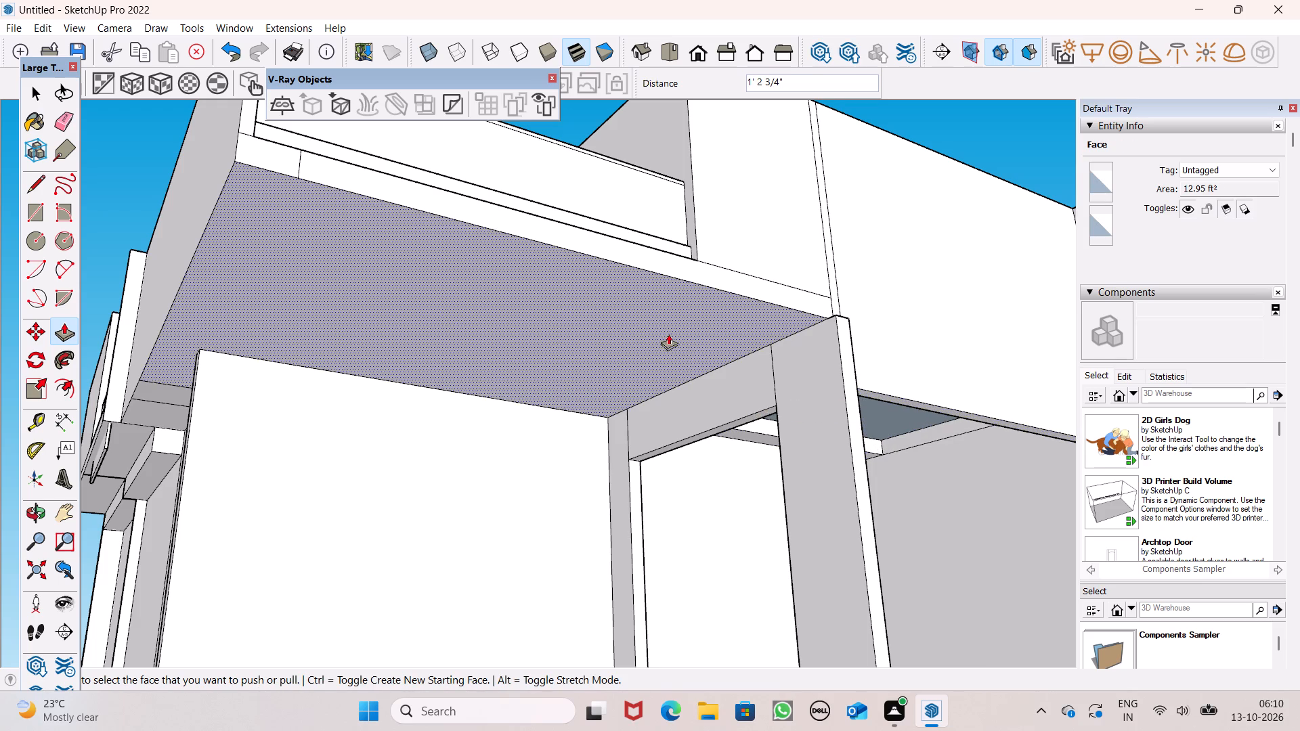
# Pull the upper storey's recessed front wall face outward about 4 15/16", flush with the adjoining side wall.
pyautogui.scroll(-9, 431, 310)
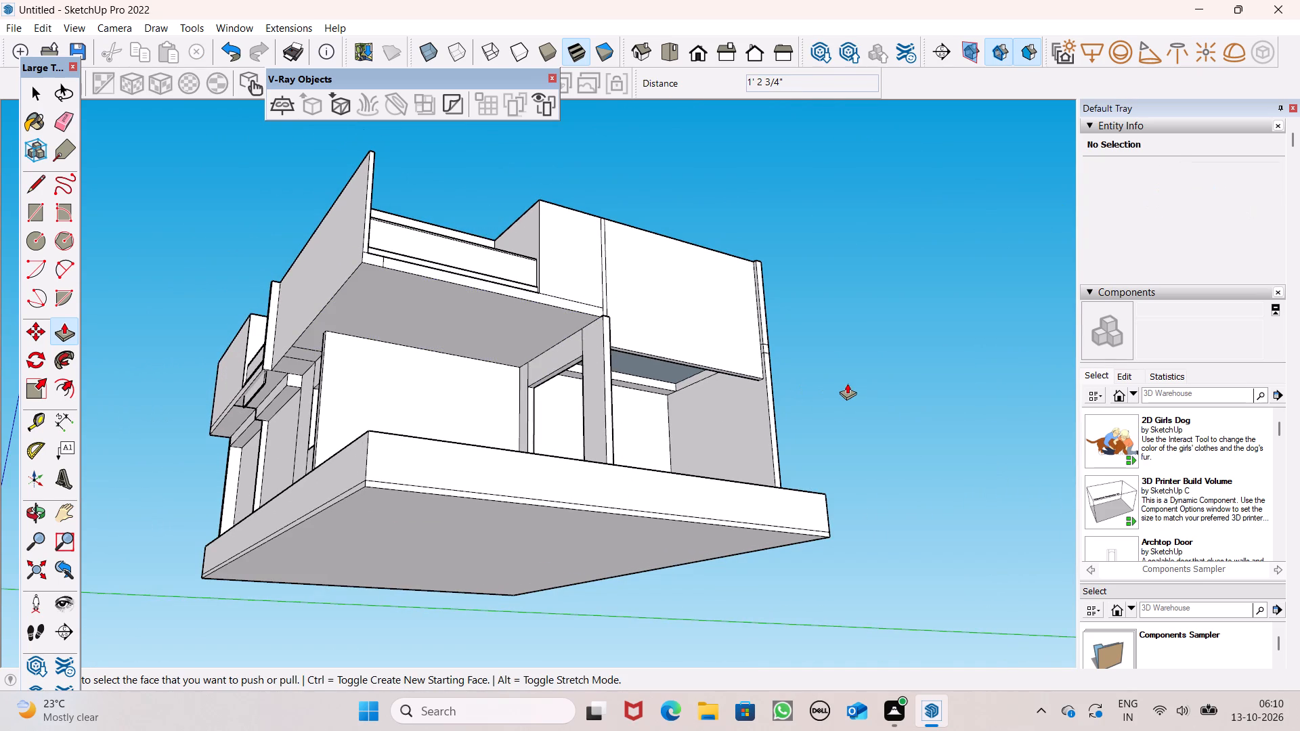
pyautogui.moveTo(846, 384); pyautogui.dragTo(765, 466, button='middle')
pyautogui.scroll(-3, 786, 342)
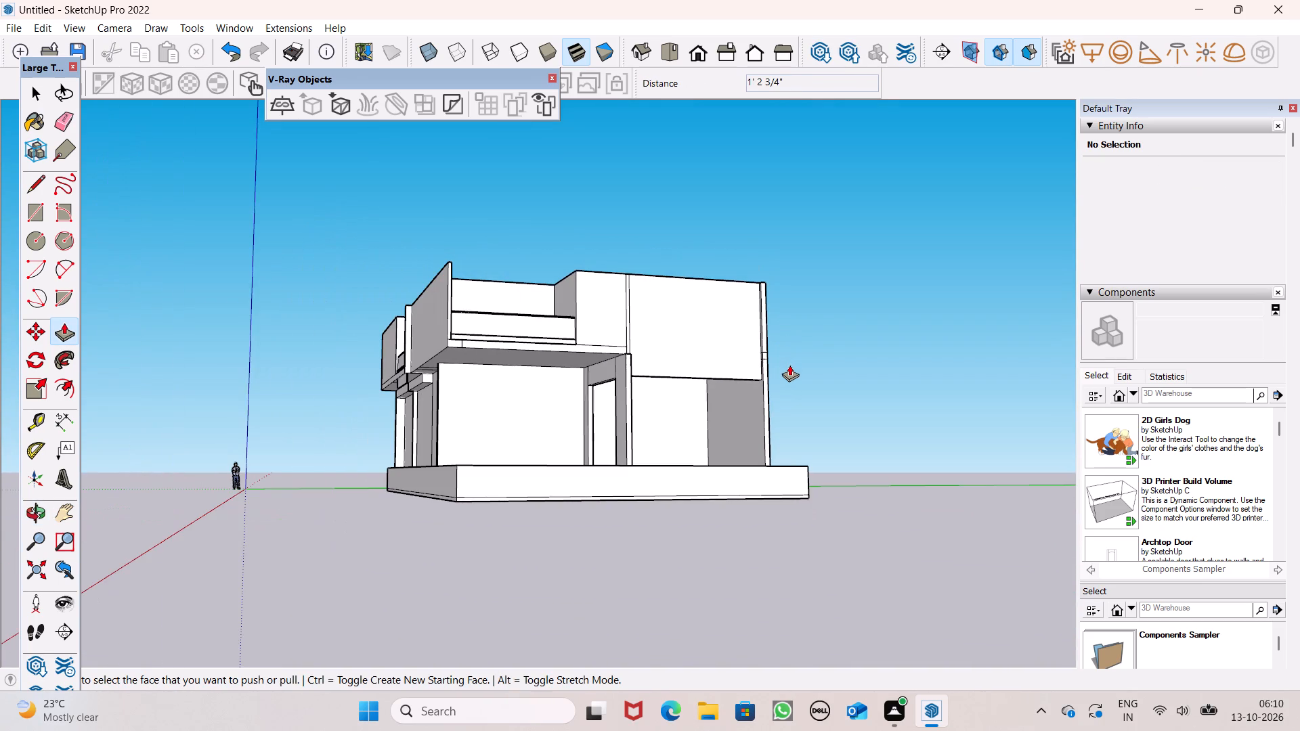
pyautogui.scroll(-1, 789, 361)
pyautogui.moveTo(789, 397); pyautogui.dragTo(794, 626, button='middle')
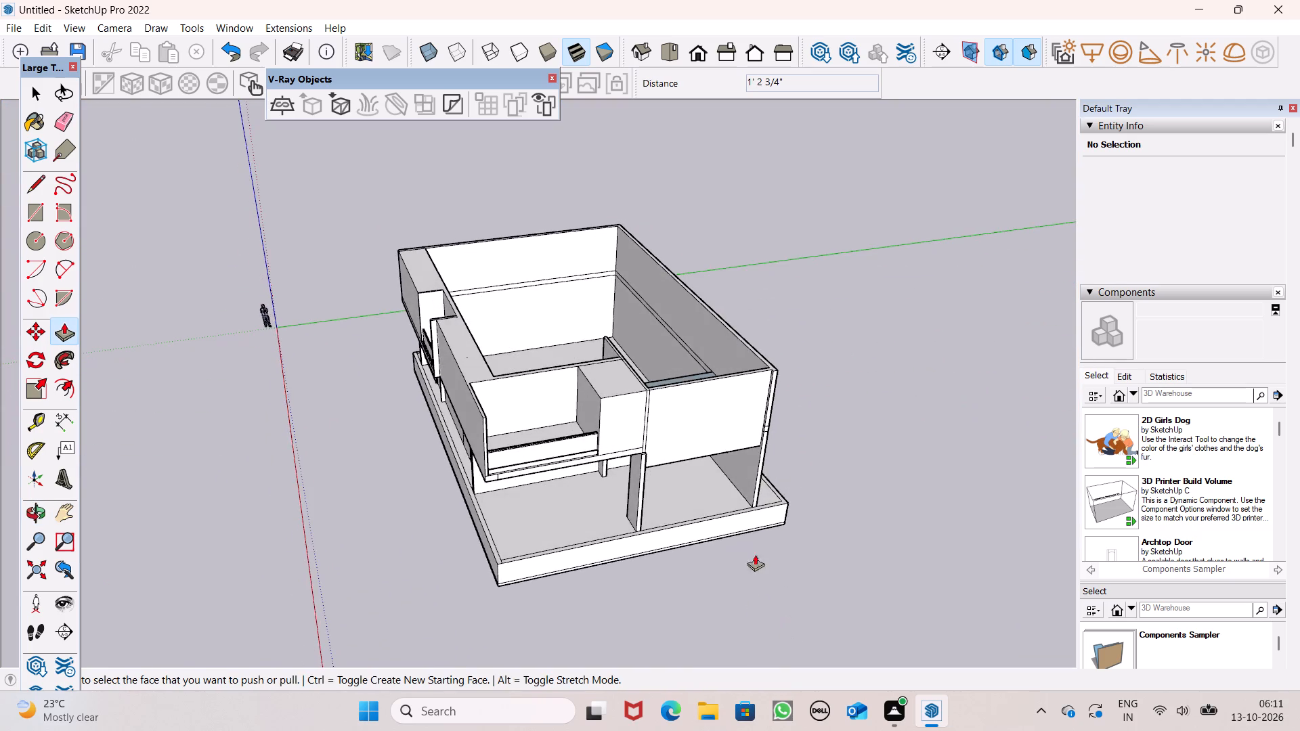
pyautogui.scroll(7, 755, 491)
pyautogui.scroll(6, 754, 427)
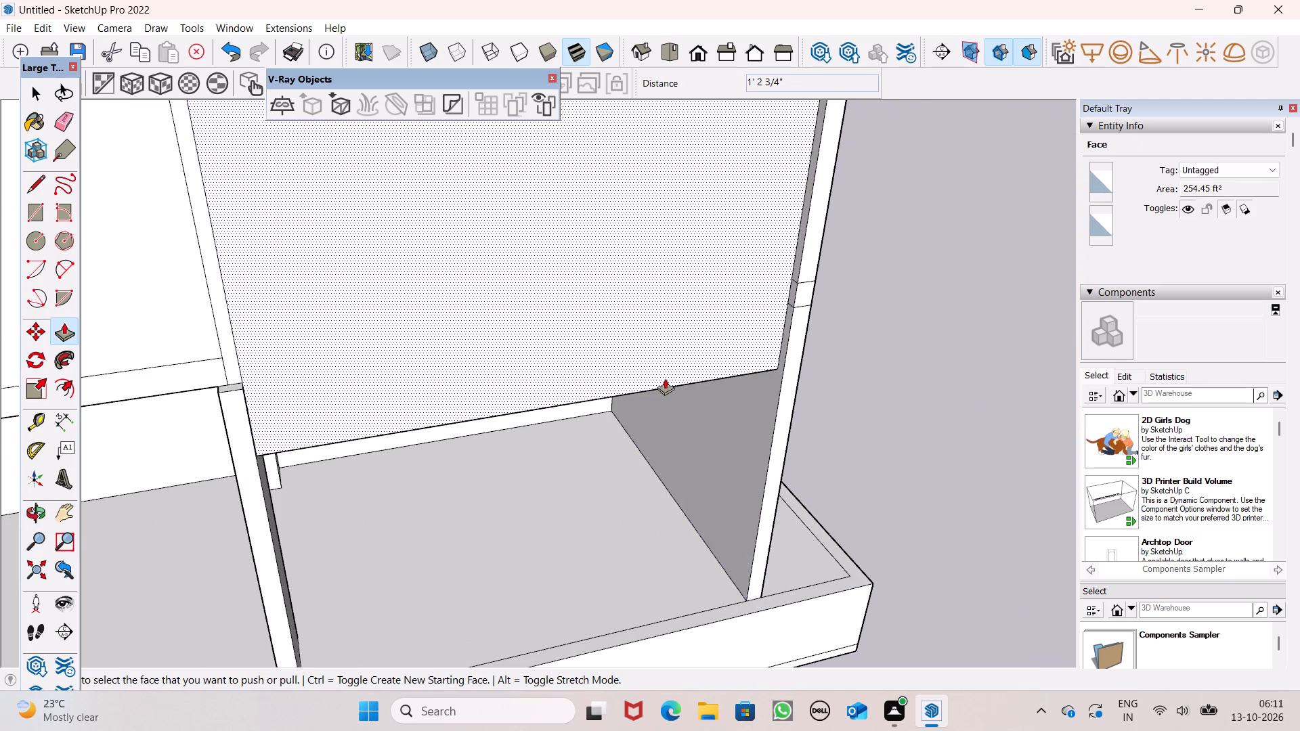
pyautogui.moveTo(665, 376); pyautogui.dragTo(690, 393)
# Examine the whole building from the front, the side and above, including the open rooms of the upper storey.
pyautogui.scroll(-5, 920, 319)
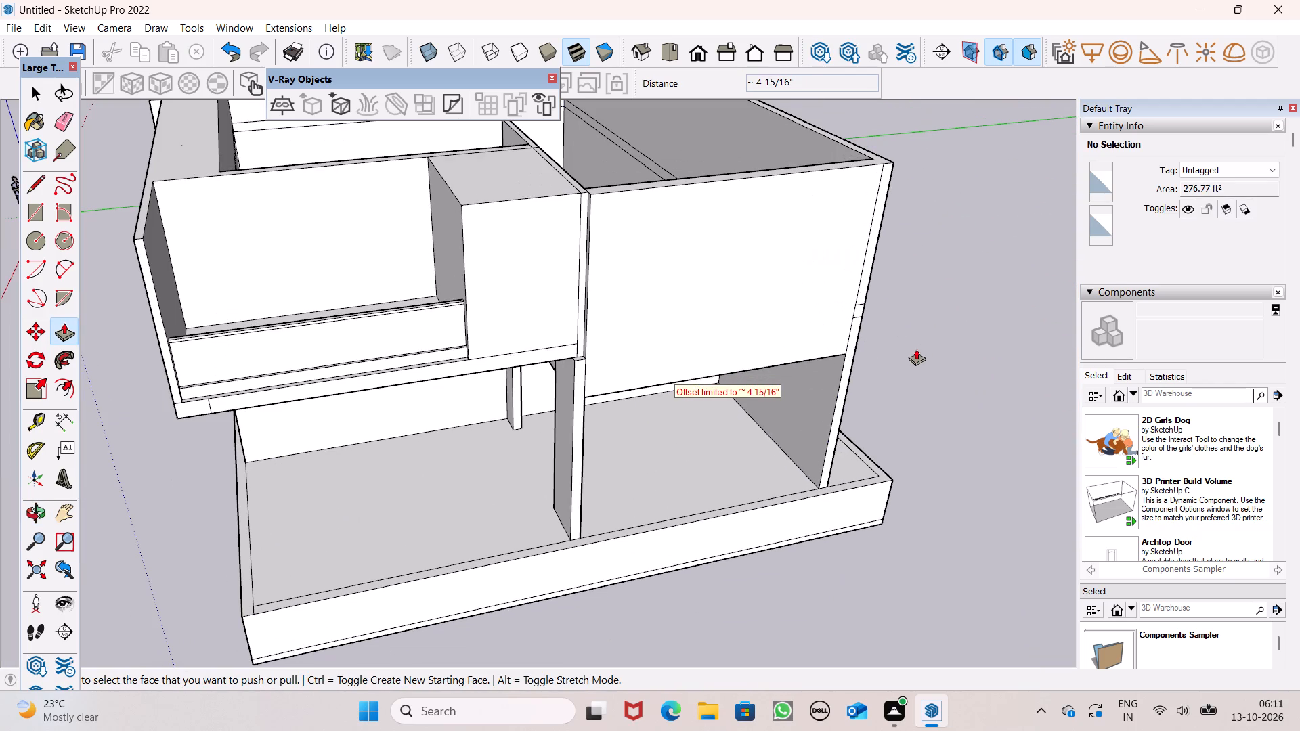
pyautogui.scroll(-2, 918, 358)
pyautogui.moveTo(932, 380); pyautogui.dragTo(844, 379, button='middle')
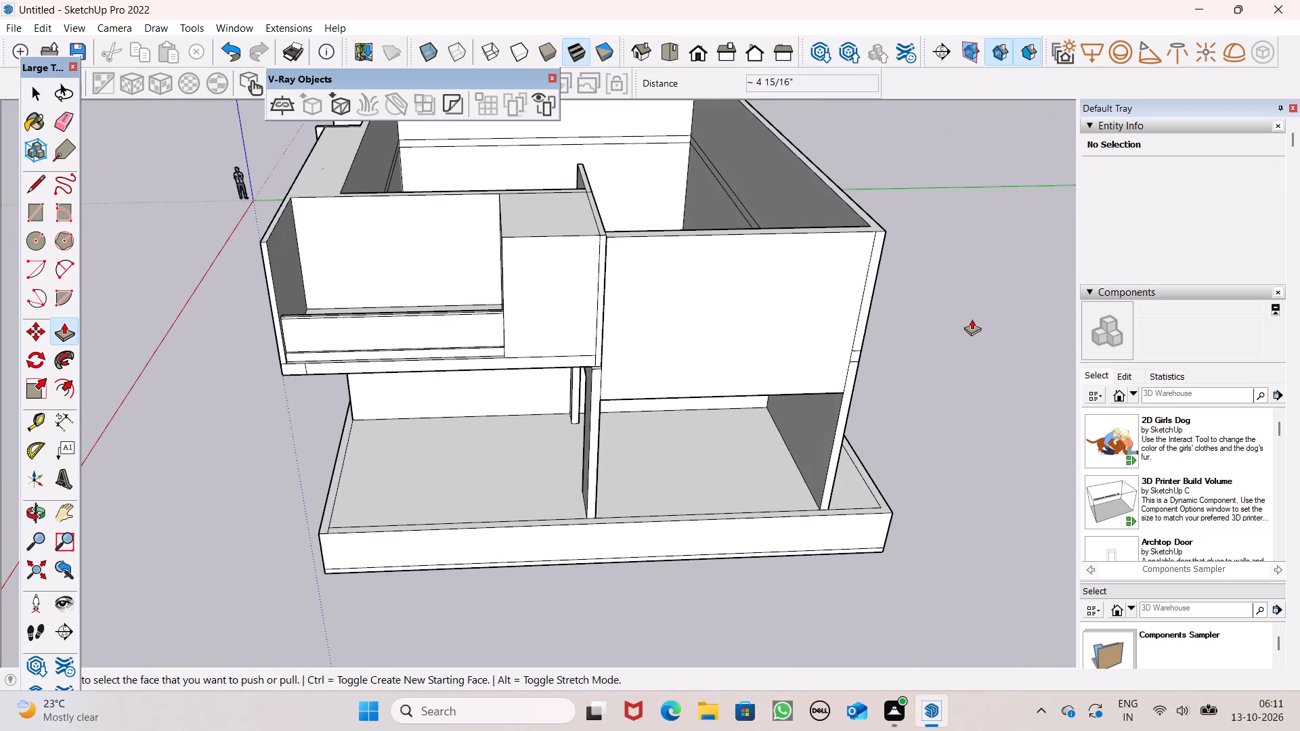
pyautogui.moveTo(972, 319); pyautogui.dragTo(954, 449, button='middle')
pyautogui.scroll(-6, 990, 319)
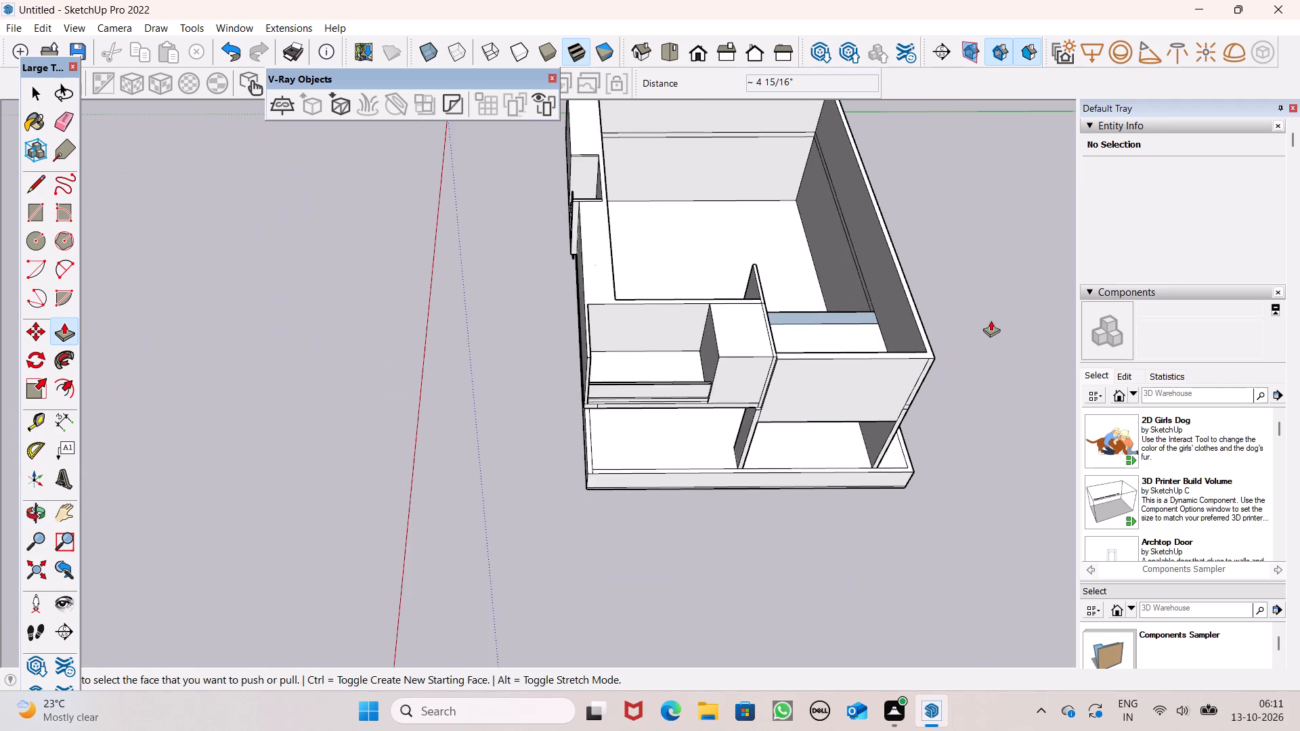
pyautogui.scroll(-5, 991, 320)
pyautogui.press('space')
pyautogui.scroll(-2, 873, 315)
pyautogui.moveTo(817, 376); pyautogui.dragTo(865, 395, button='middle')
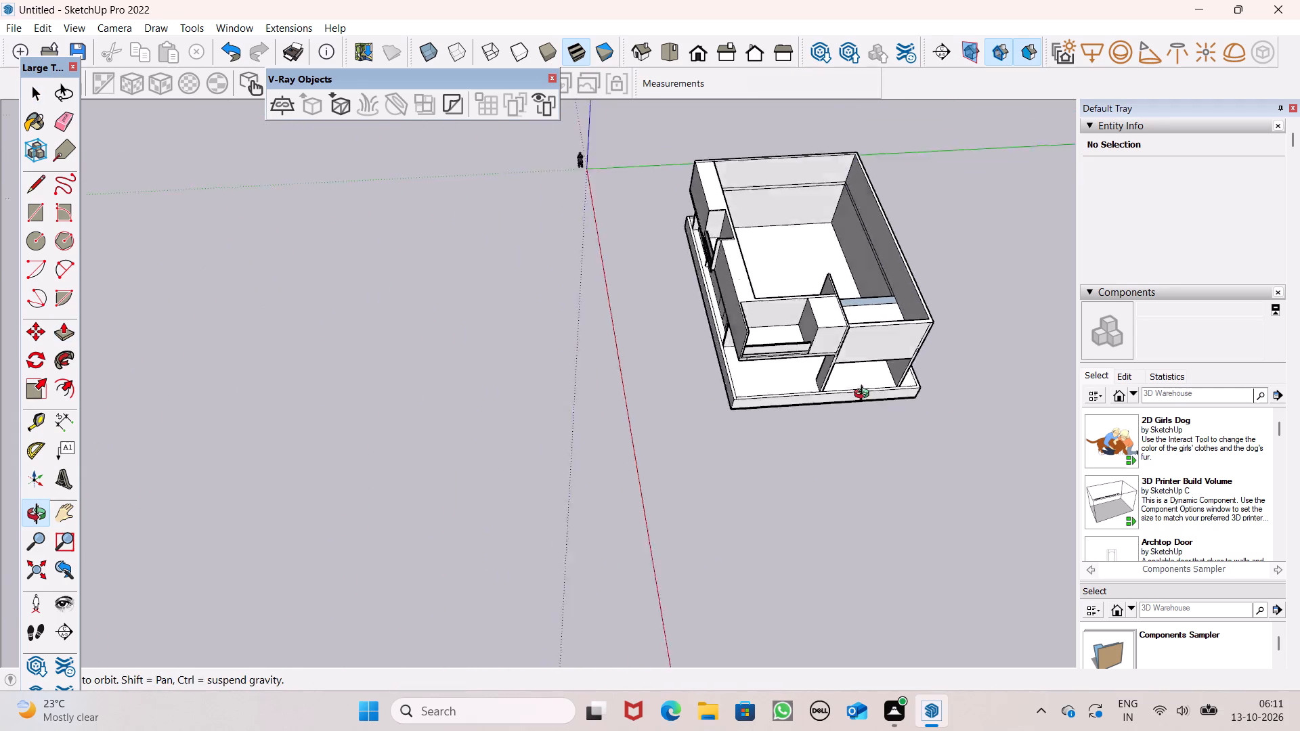
pyautogui.moveTo(865, 395); pyautogui.dragTo(1117, 353, button='middle')
pyautogui.scroll(-6, 632, 305)
pyautogui.moveTo(637, 325); pyautogui.dragTo(886, 240, button='middle')
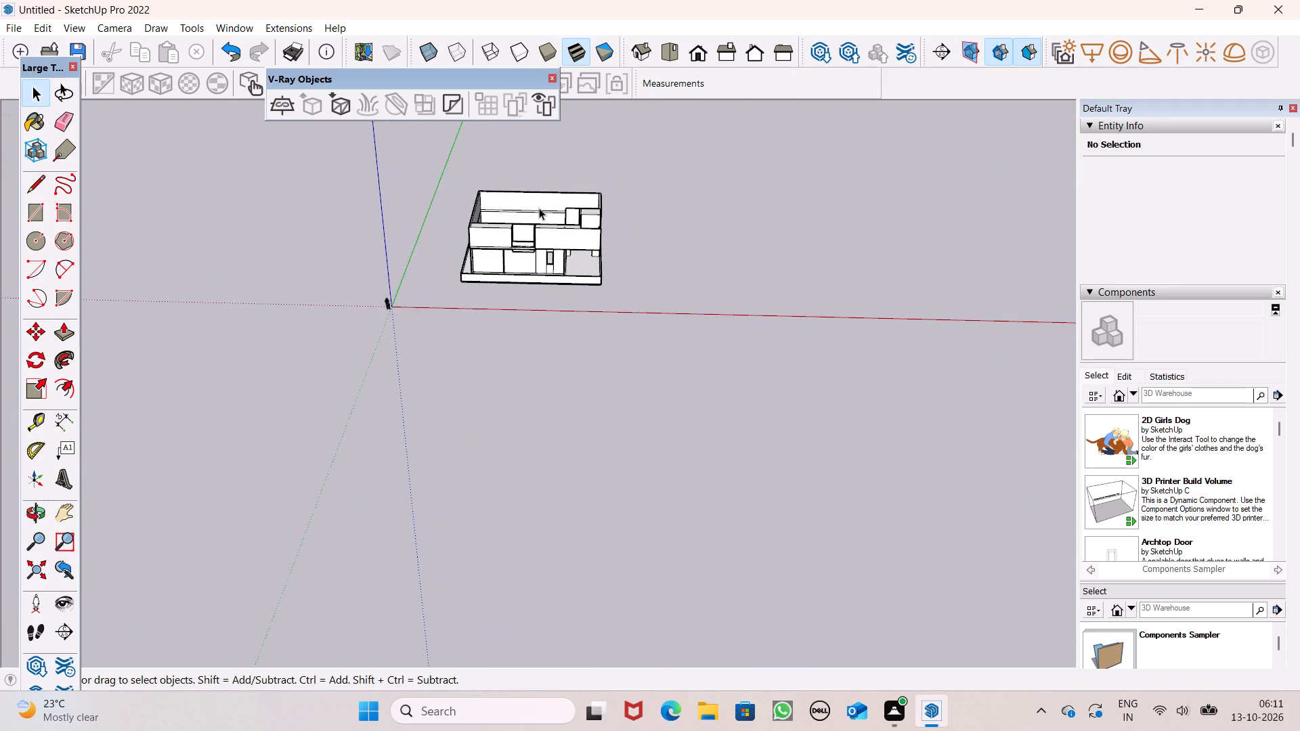
pyautogui.scroll(9, 537, 206)
pyautogui.moveTo(752, 322); pyautogui.dragTo(279, 258, button='middle')
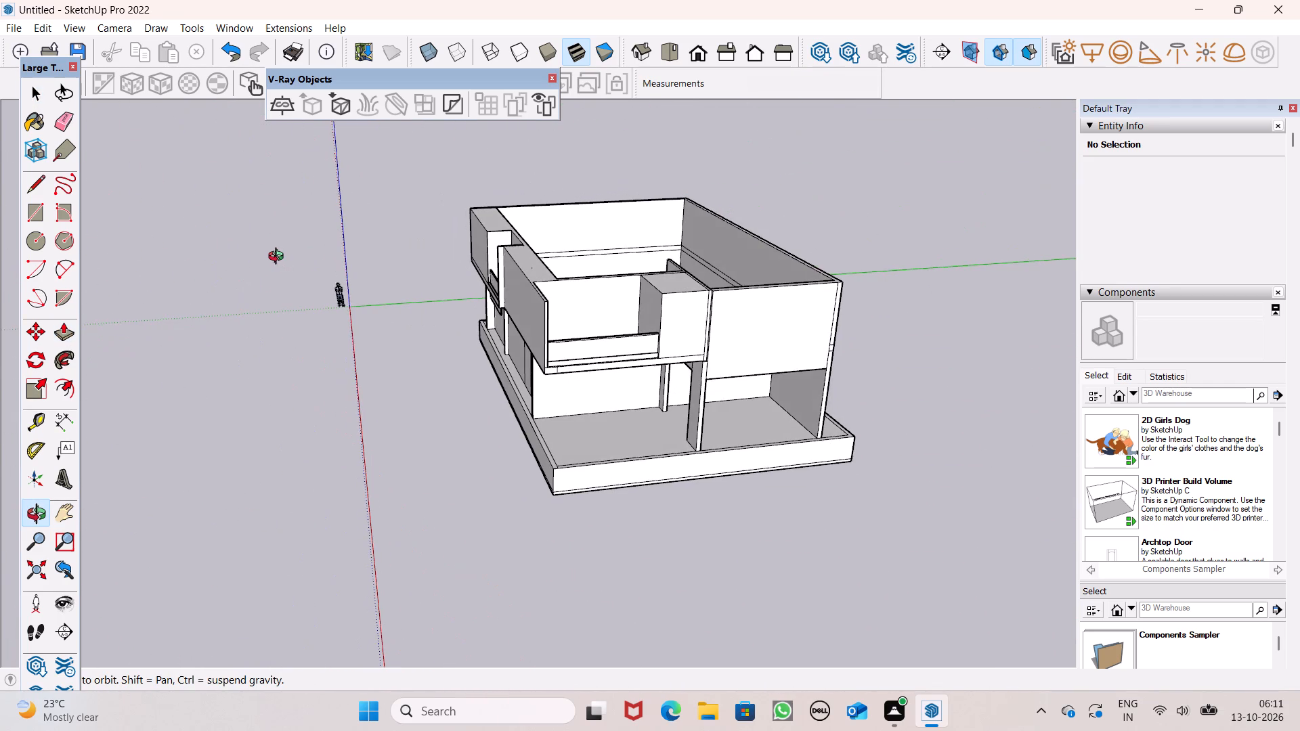
pyautogui.moveTo(279, 258); pyautogui.dragTo(863, 432, button='middle')
pyautogui.scroll(2, 581, 171)
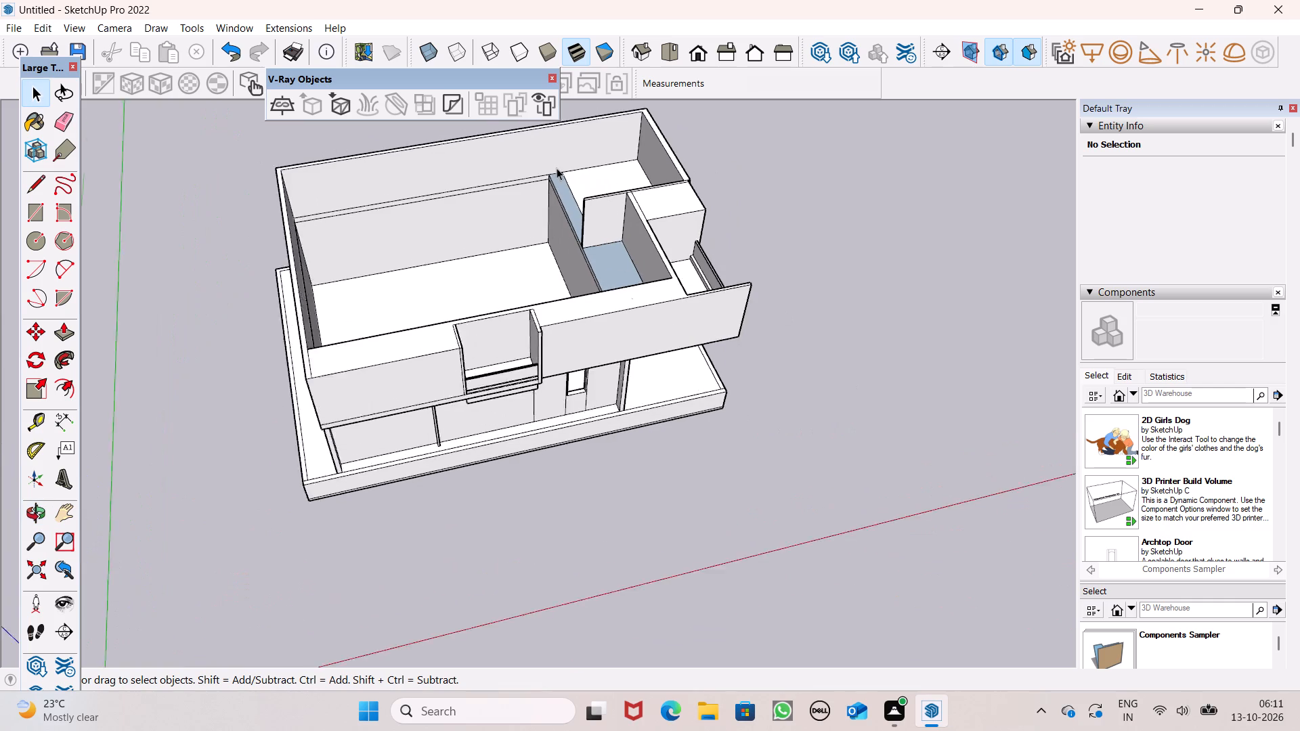
pyautogui.scroll(4, 557, 168)
pyautogui.scroll(-5, 565, 218)
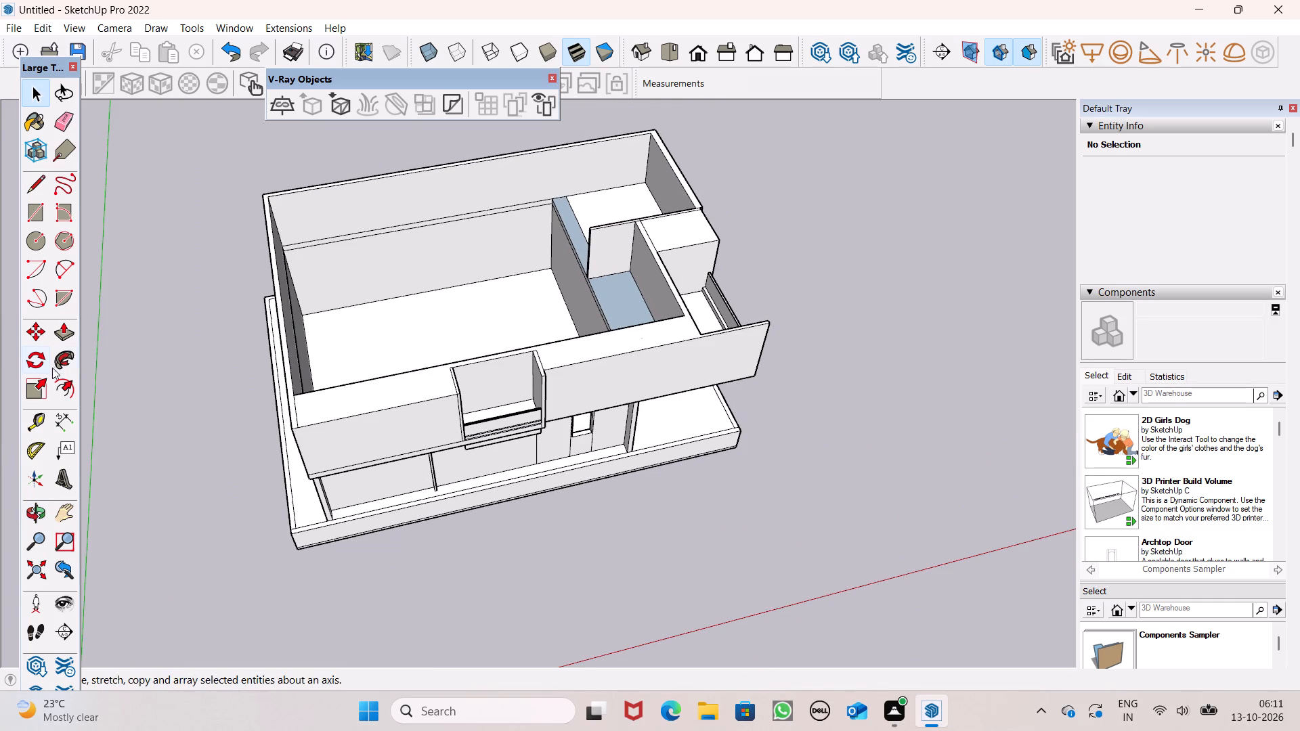
# Pull the top of the upper storey's thick front wall up 10'.
pyautogui.click(70, 332)
pyautogui.scroll(-4, 555, 353)
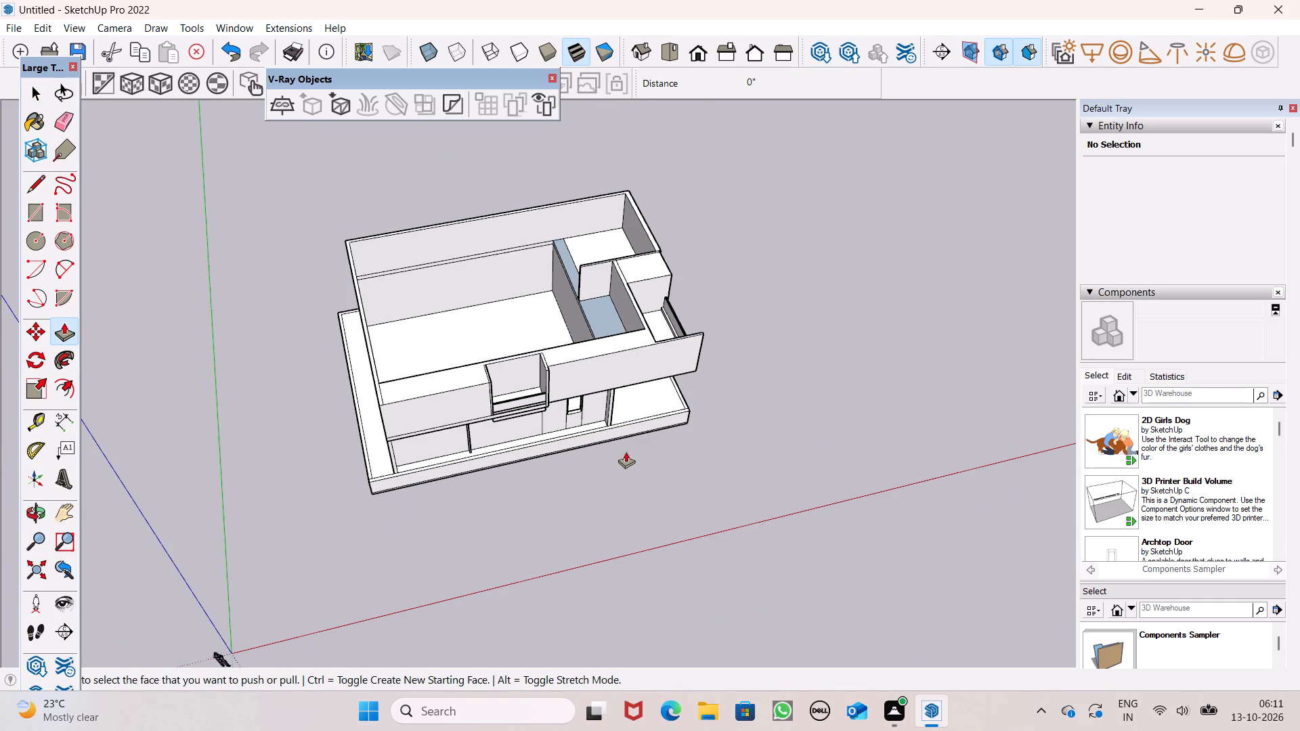
pyautogui.moveTo(620, 459); pyautogui.dragTo(547, 495, button='middle')
pyautogui.scroll(2, 393, 370)
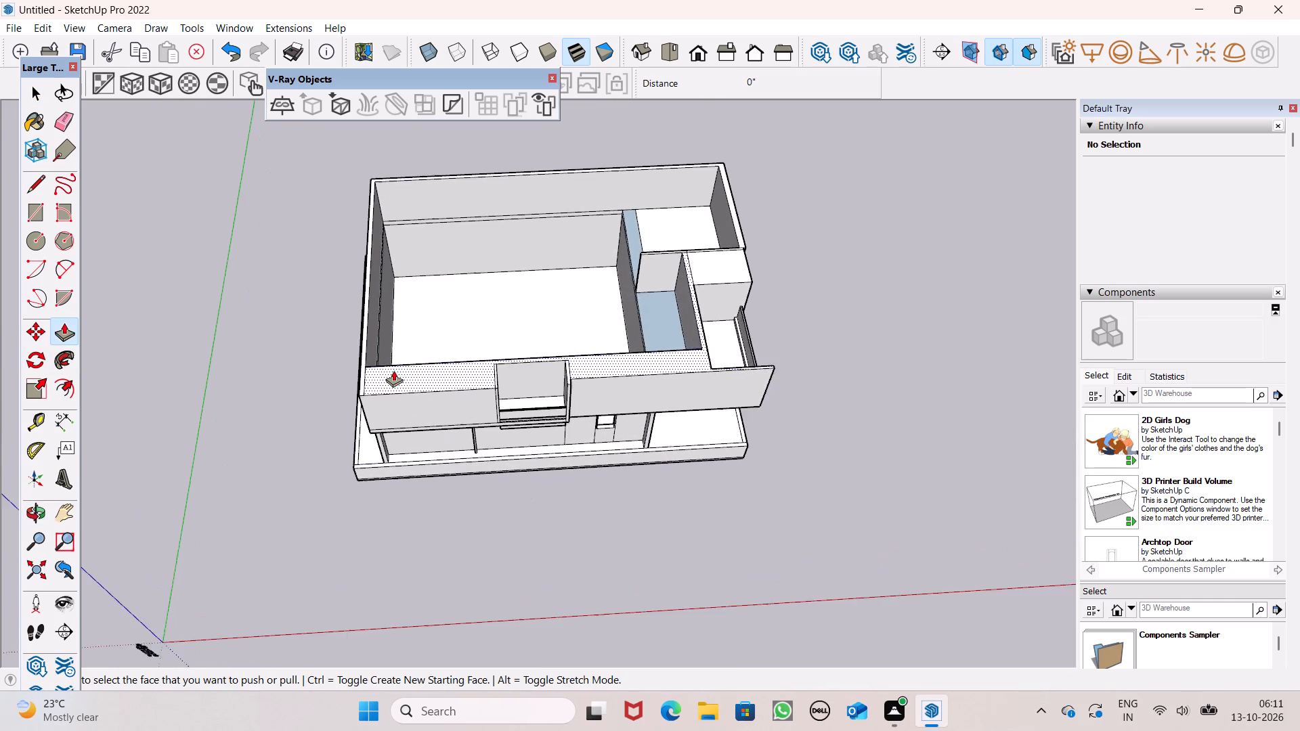
pyautogui.scroll(5, 393, 370)
pyautogui.scroll(-4, 375, 382)
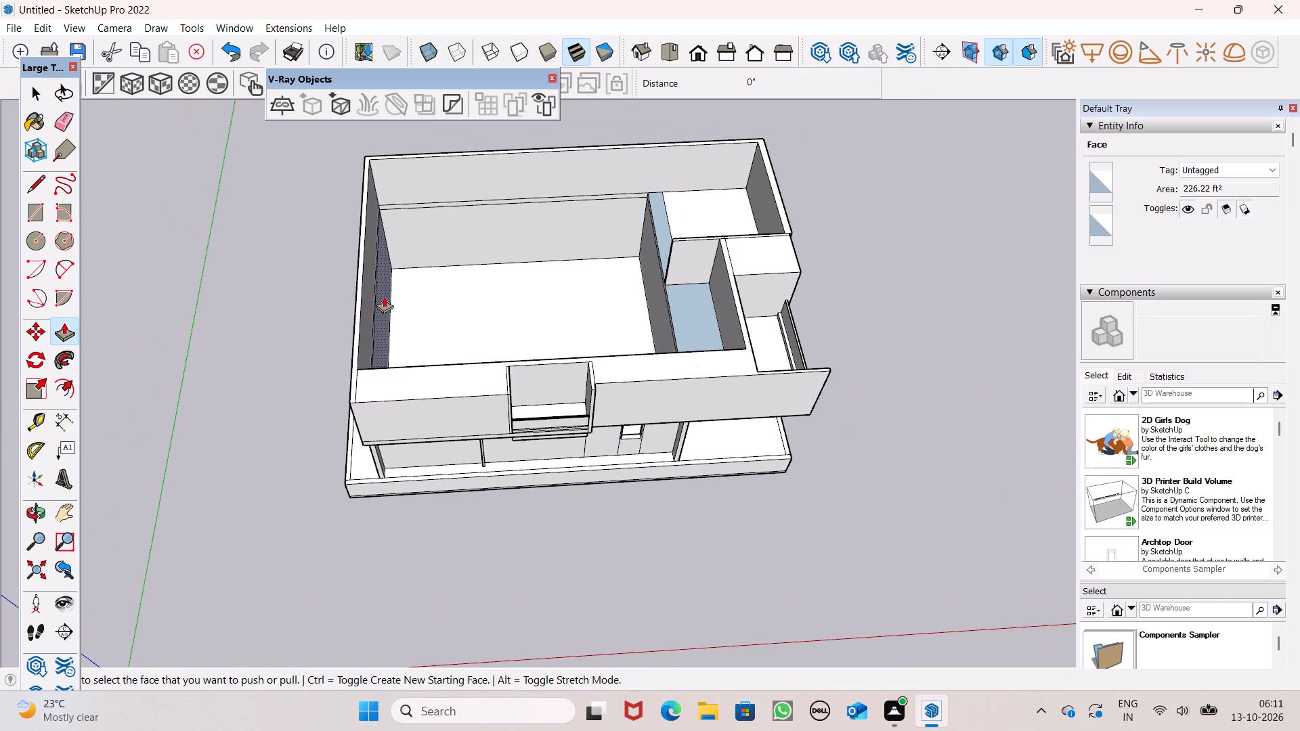
pyautogui.scroll(5, 415, 163)
pyautogui.scroll(-6, 406, 191)
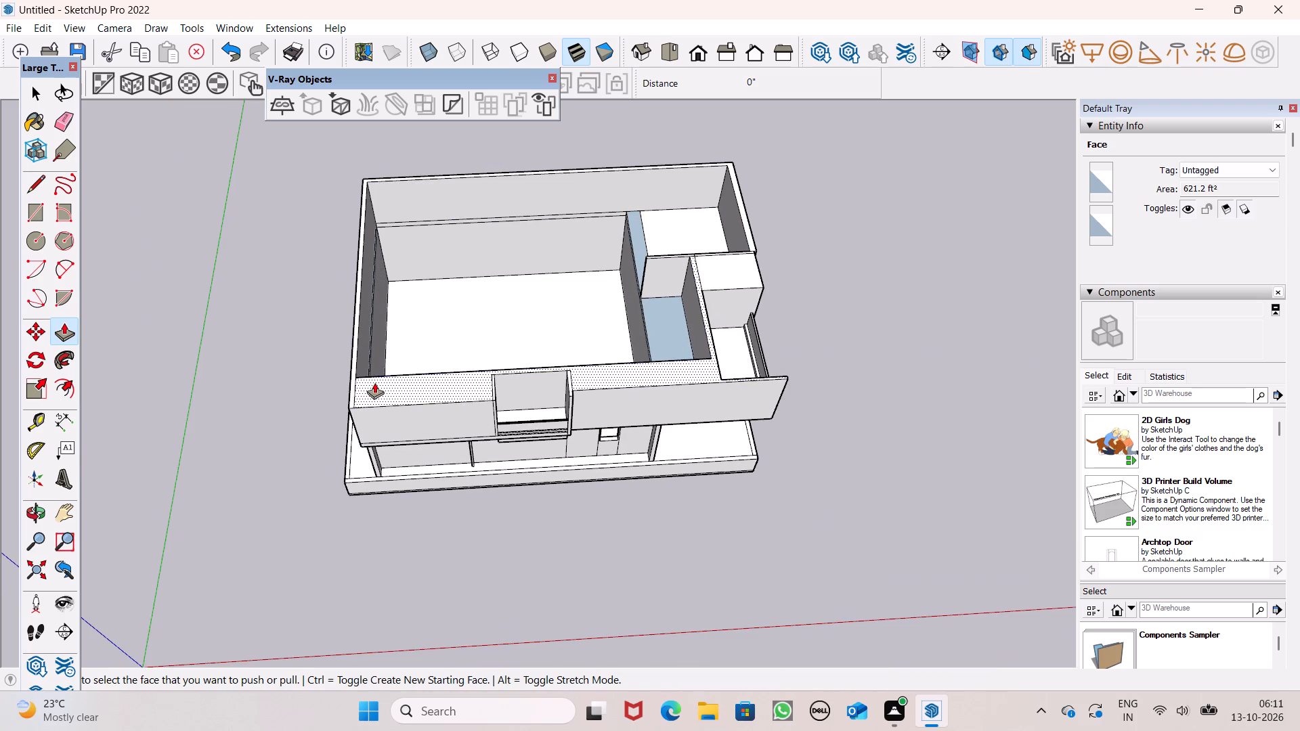
pyautogui.moveTo(374, 387); pyautogui.dragTo(371, 370)
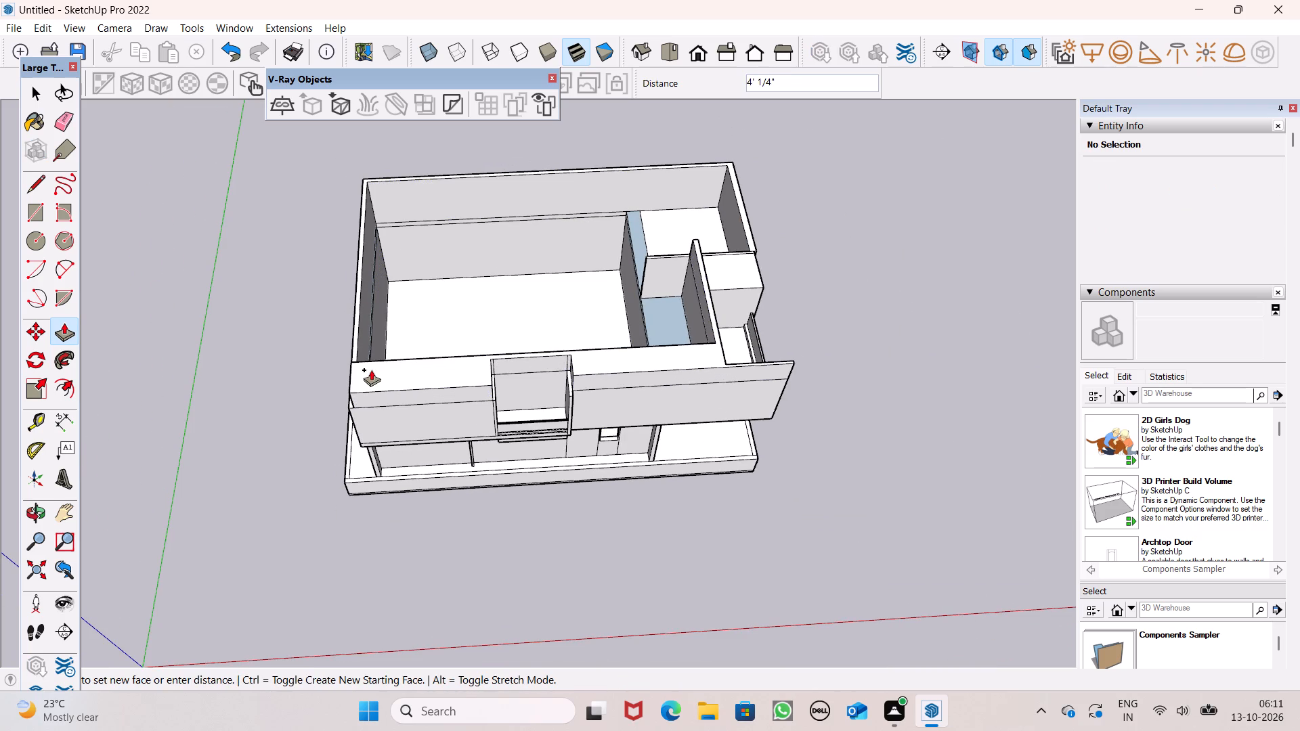
pyautogui.moveTo(371, 370); pyautogui.dragTo(370, 344)
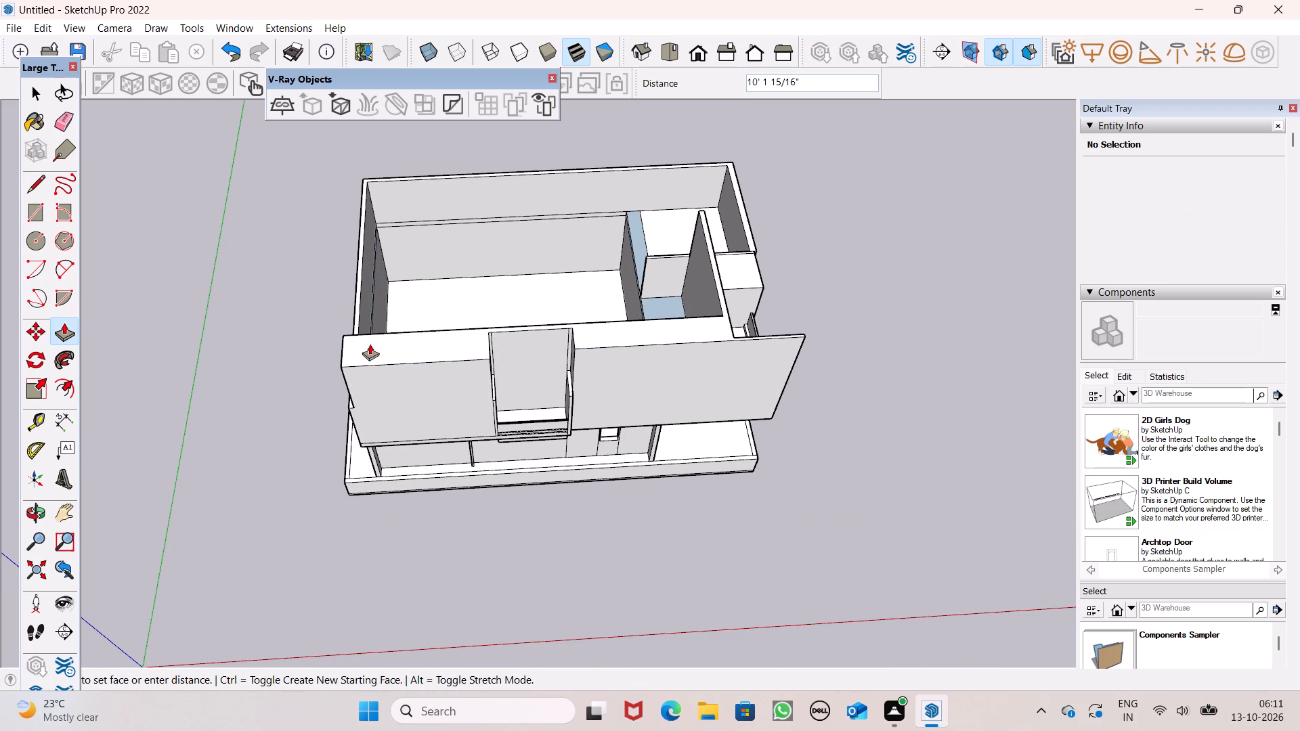
pyautogui.moveTo(370, 344); pyautogui.dragTo(370, 343)
pyautogui.press('1')
pyautogui.write("0'")
pyautogui.press('Return')
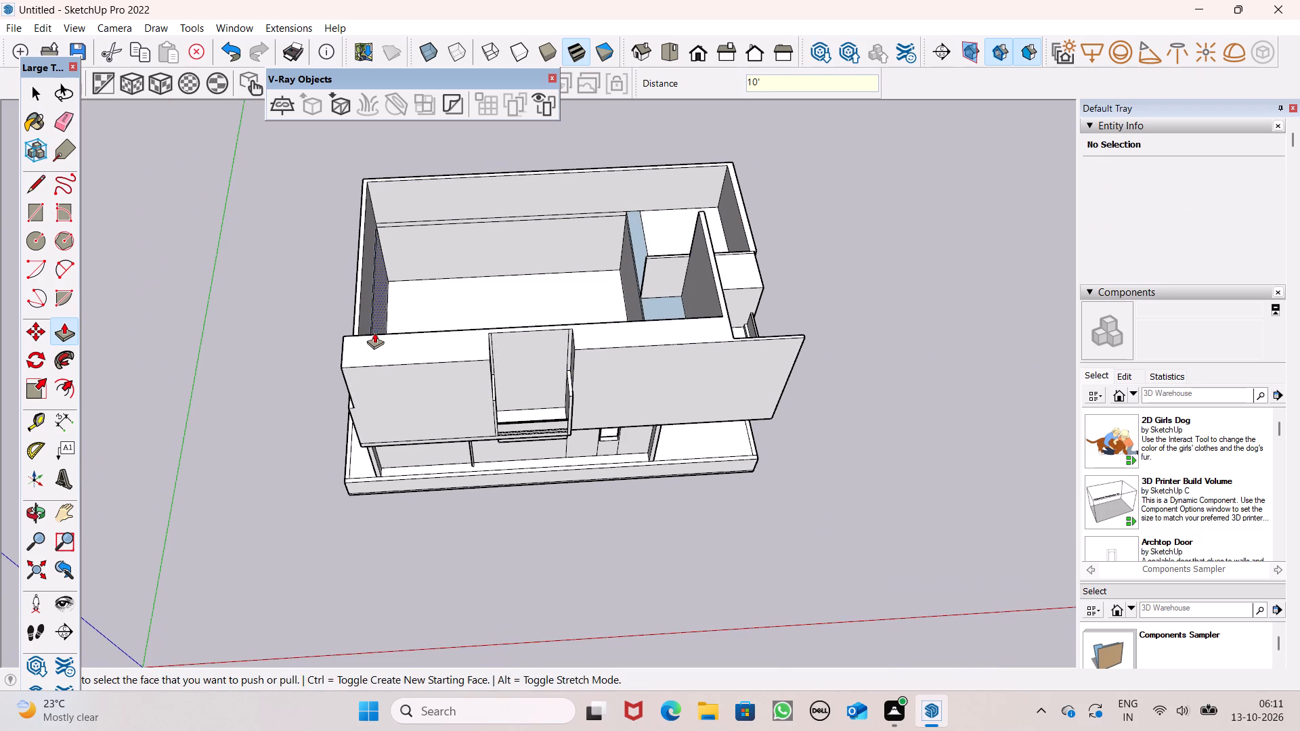
# Examine the raised front wall and the lower walls around it from the sides, front and above.
pyautogui.scroll(-4, 393, 318)
pyautogui.moveTo(386, 361); pyautogui.dragTo(831, 246, button='middle')
pyautogui.scroll(1, 452, 406)
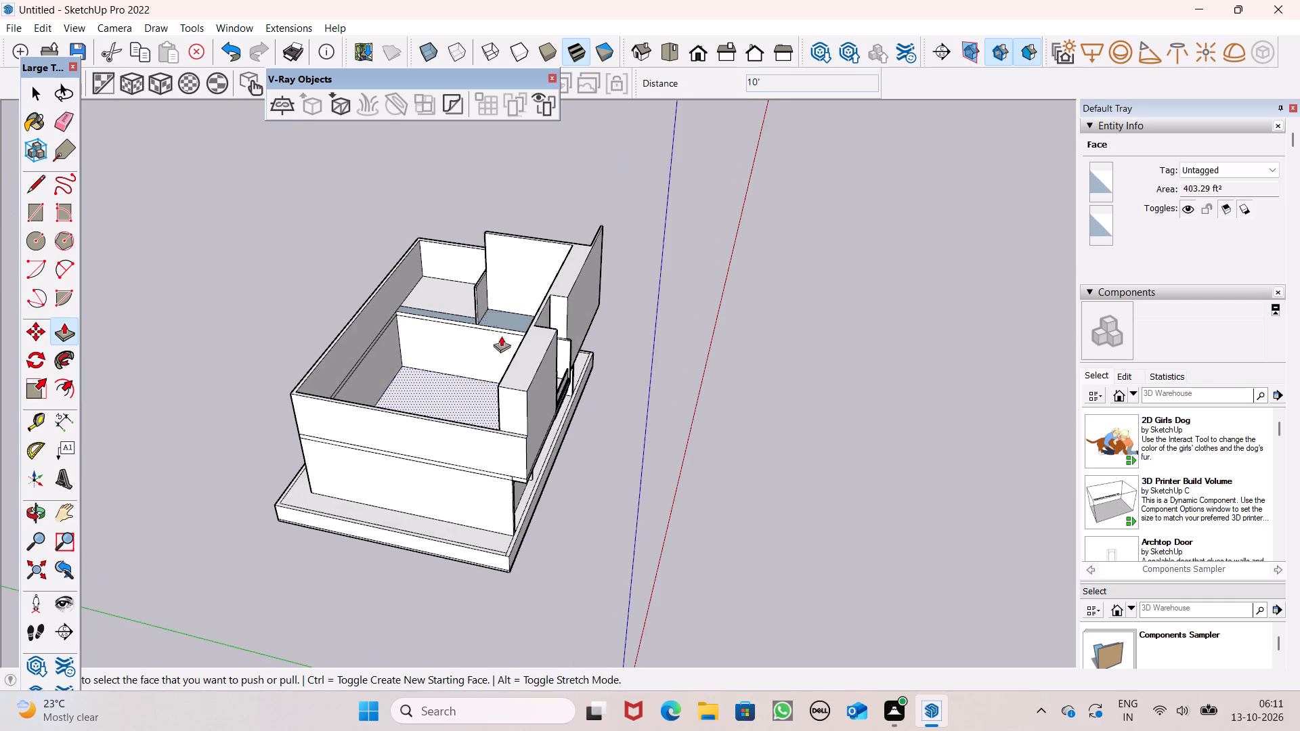
pyautogui.scroll(-5, 511, 305)
pyautogui.moveTo(533, 475); pyautogui.dragTo(580, 567, button='middle')
pyautogui.scroll(7, 522, 389)
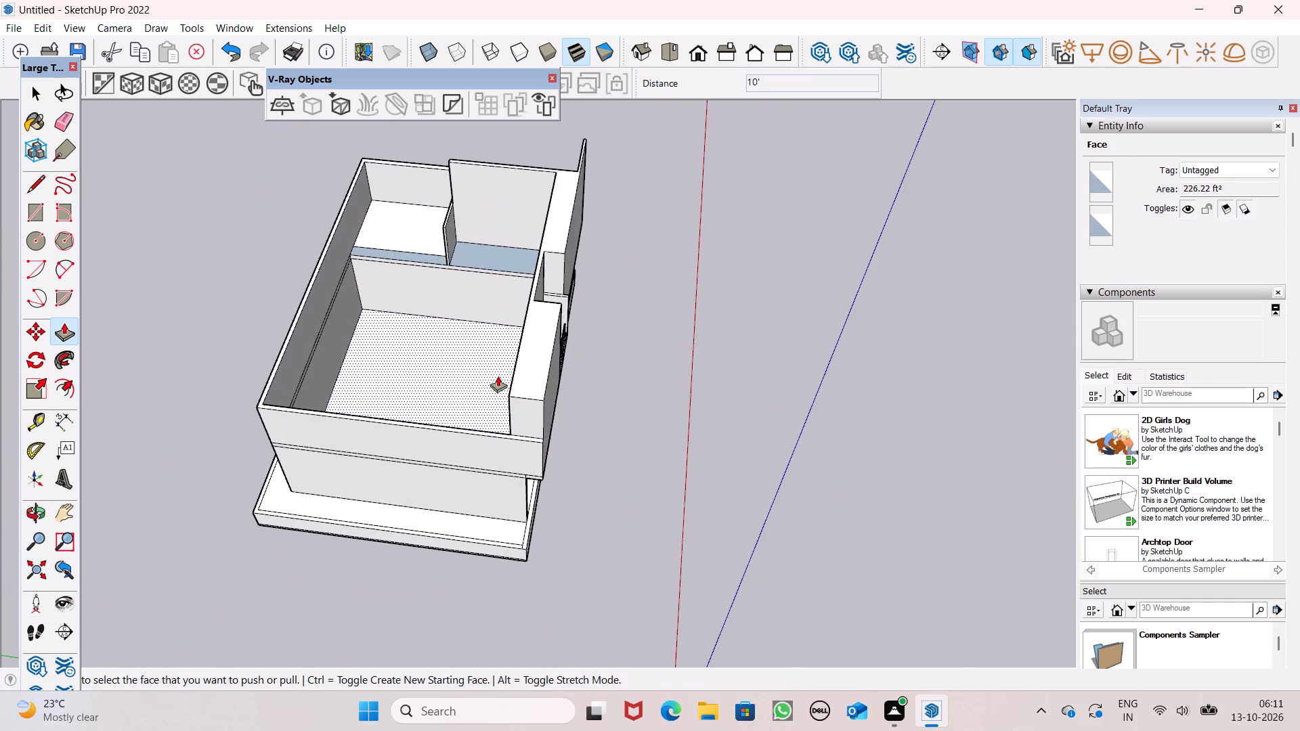
pyautogui.scroll(6, 498, 376)
pyautogui.scroll(-3, 497, 378)
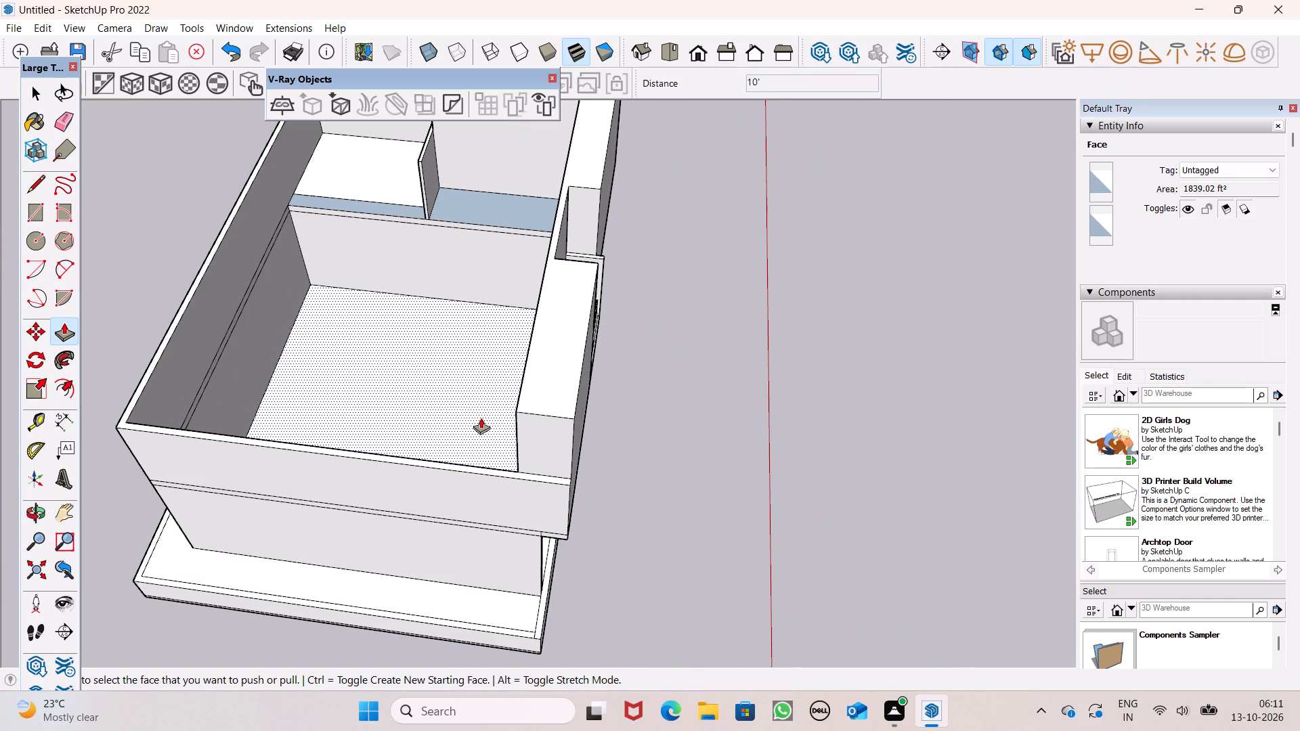
pyautogui.scroll(-7, 599, 427)
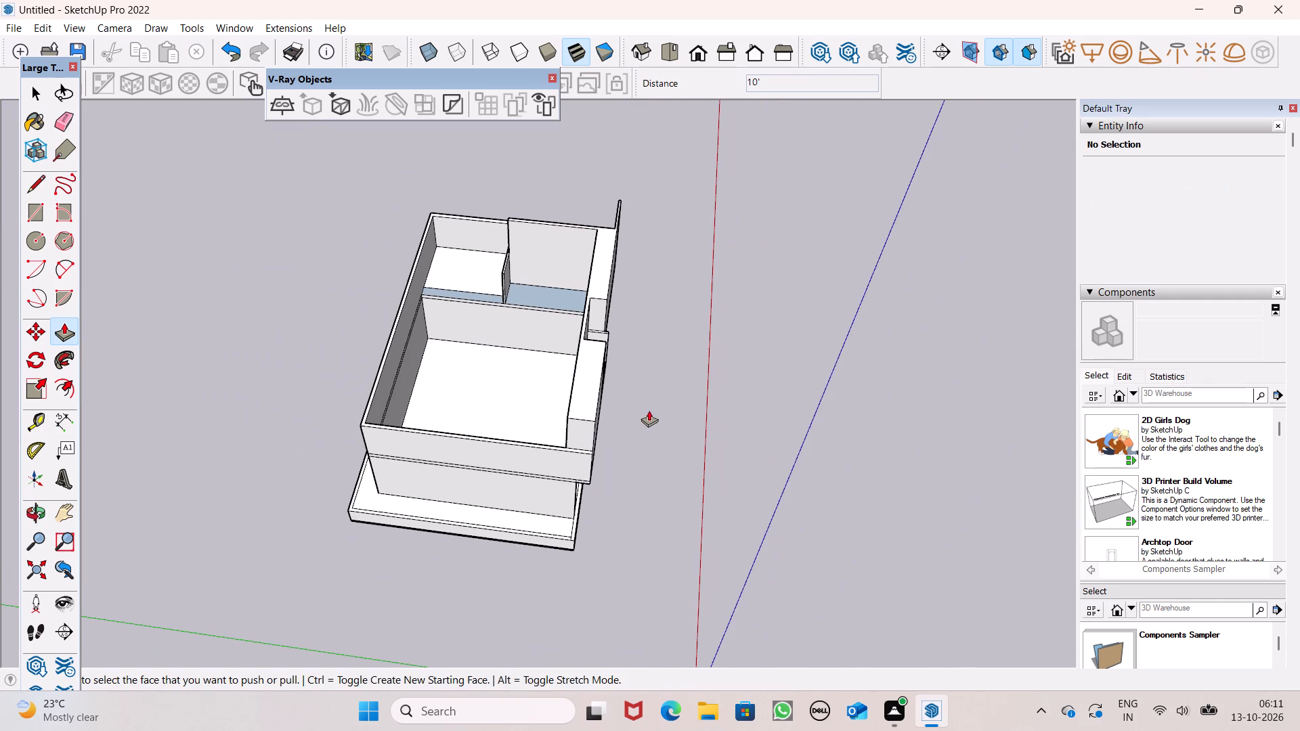
pyautogui.scroll(-2, 694, 397)
pyautogui.moveTo(720, 418); pyautogui.dragTo(462, 458, button='middle')
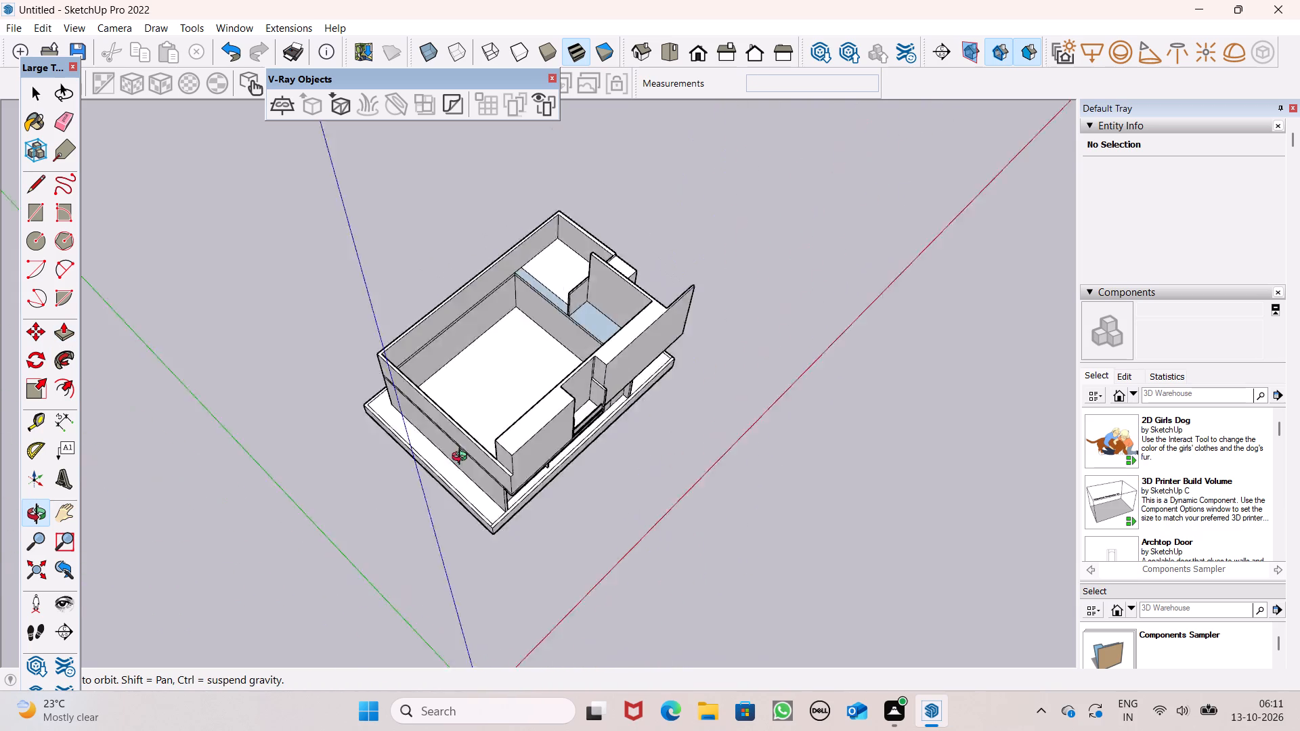
pyautogui.moveTo(462, 458); pyautogui.dragTo(192, 371, button='middle')
pyautogui.scroll(-3, 597, 301)
pyautogui.moveTo(734, 369); pyautogui.dragTo(473, 424, button='middle')
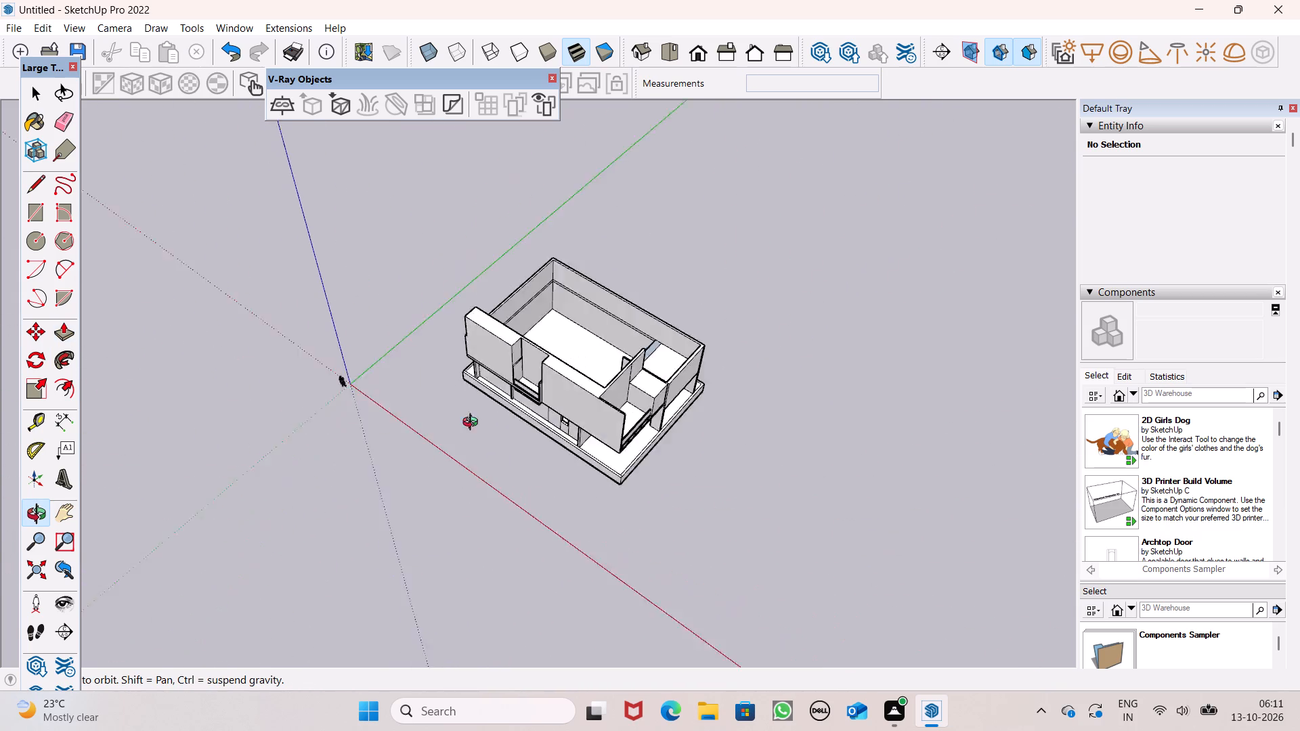
pyautogui.moveTo(473, 424); pyautogui.dragTo(317, 430, button='middle')
pyautogui.scroll(2, 703, 425)
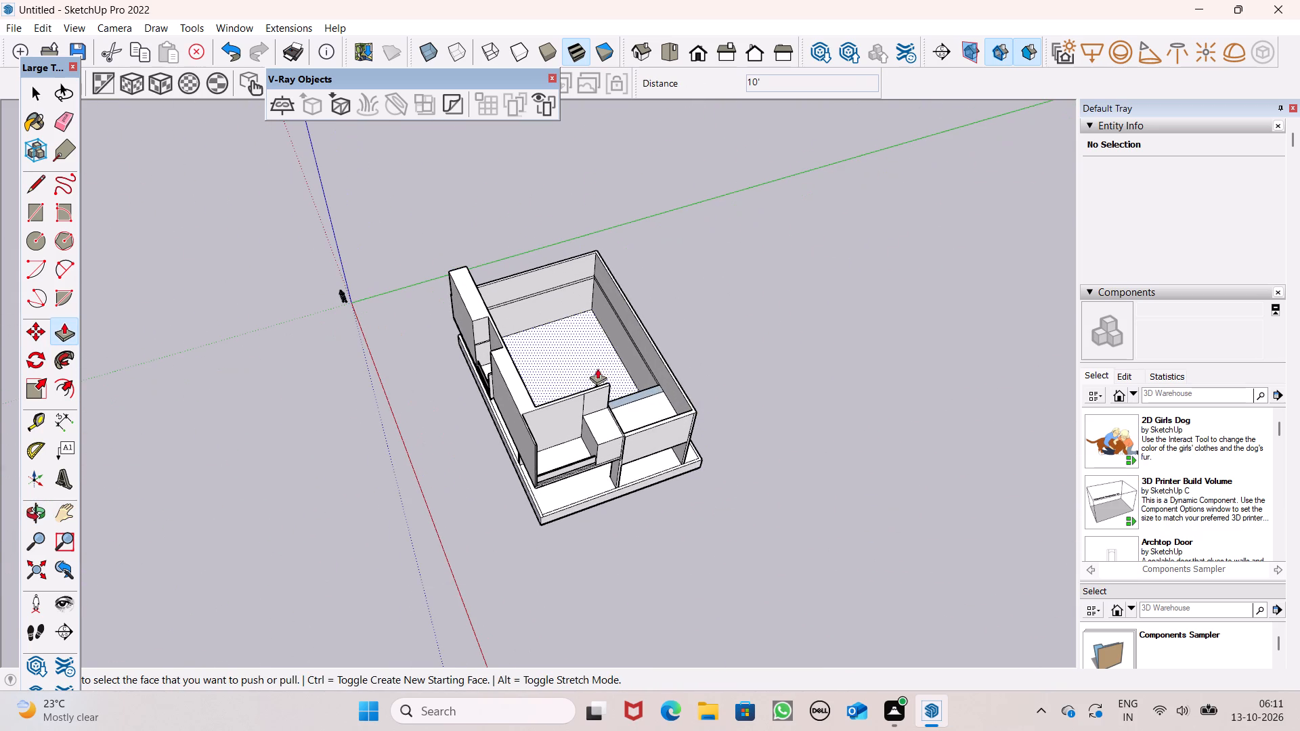
pyautogui.click(30, 189)
pyautogui.moveTo(458, 470); pyautogui.dragTo(351, 387, button='middle')
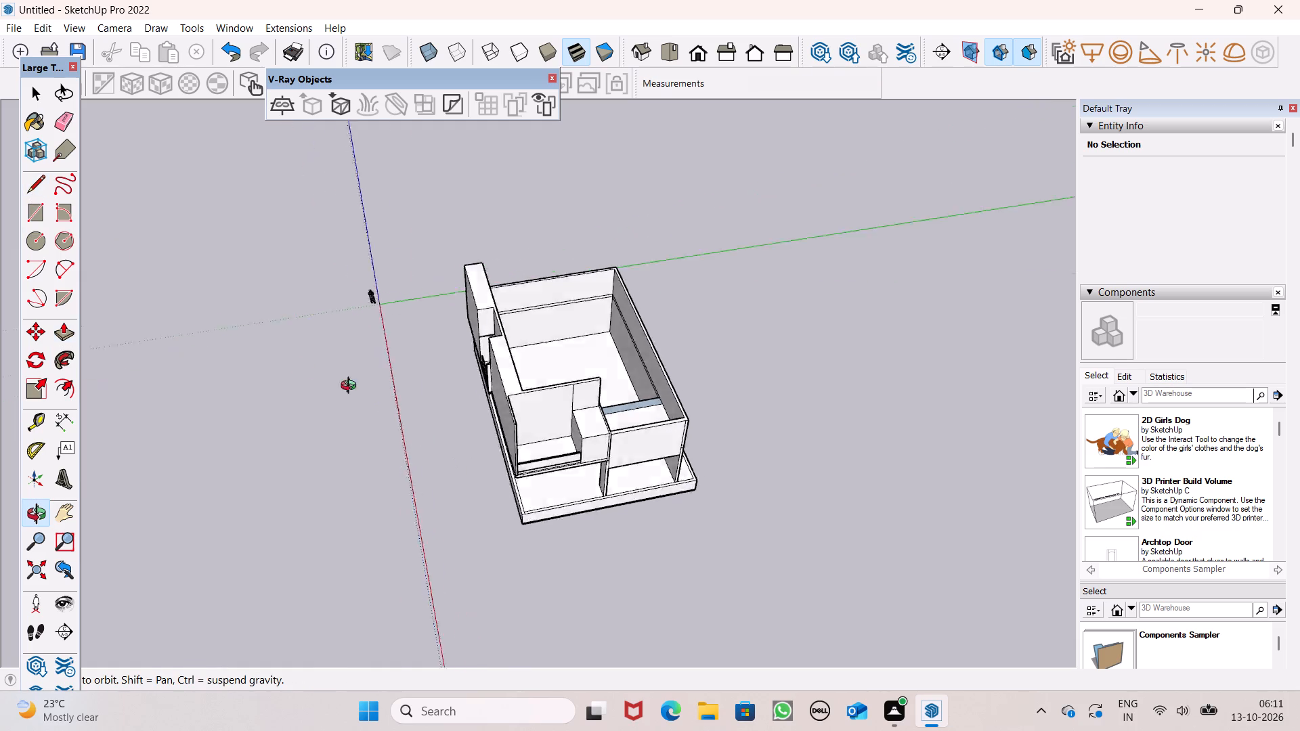
pyautogui.moveTo(351, 387); pyautogui.dragTo(19, 341, button='middle')
pyautogui.scroll(1, 19, 341)
pyautogui.scroll(7, 475, 373)
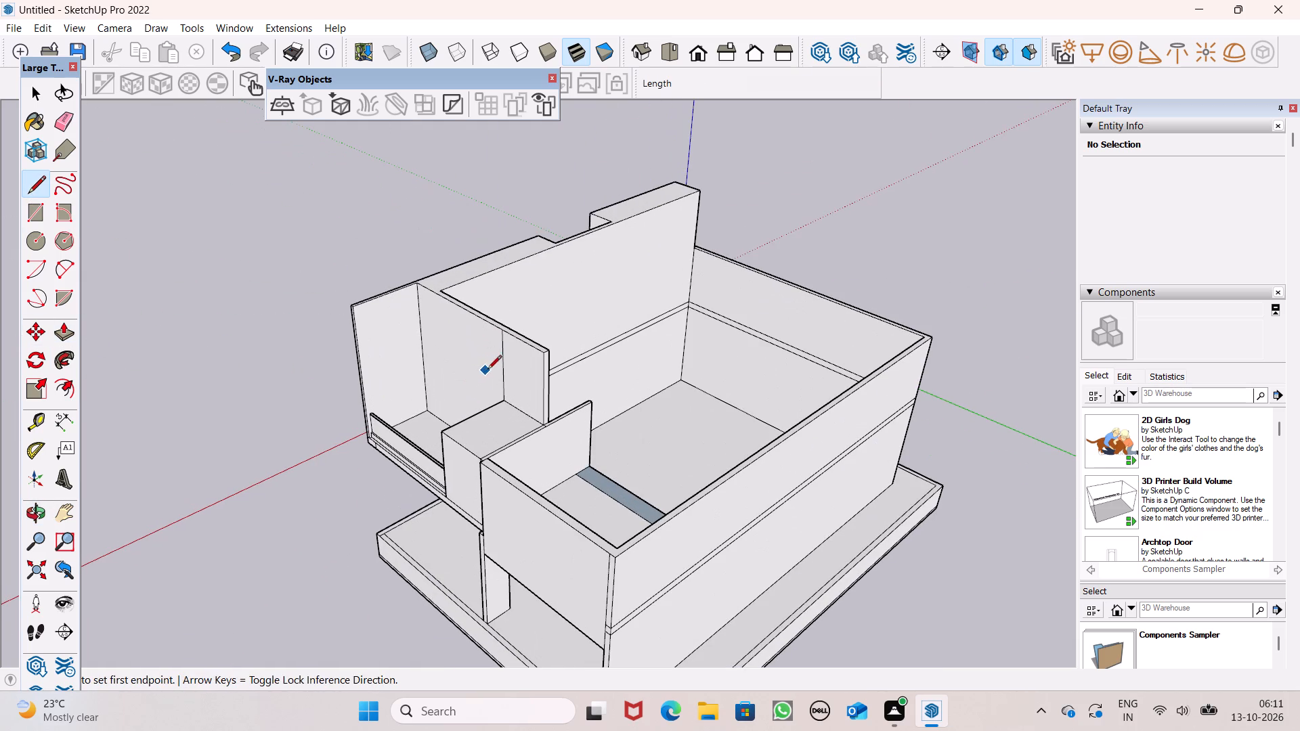
pyautogui.moveTo(568, 427); pyautogui.dragTo(839, 303, button='middle')
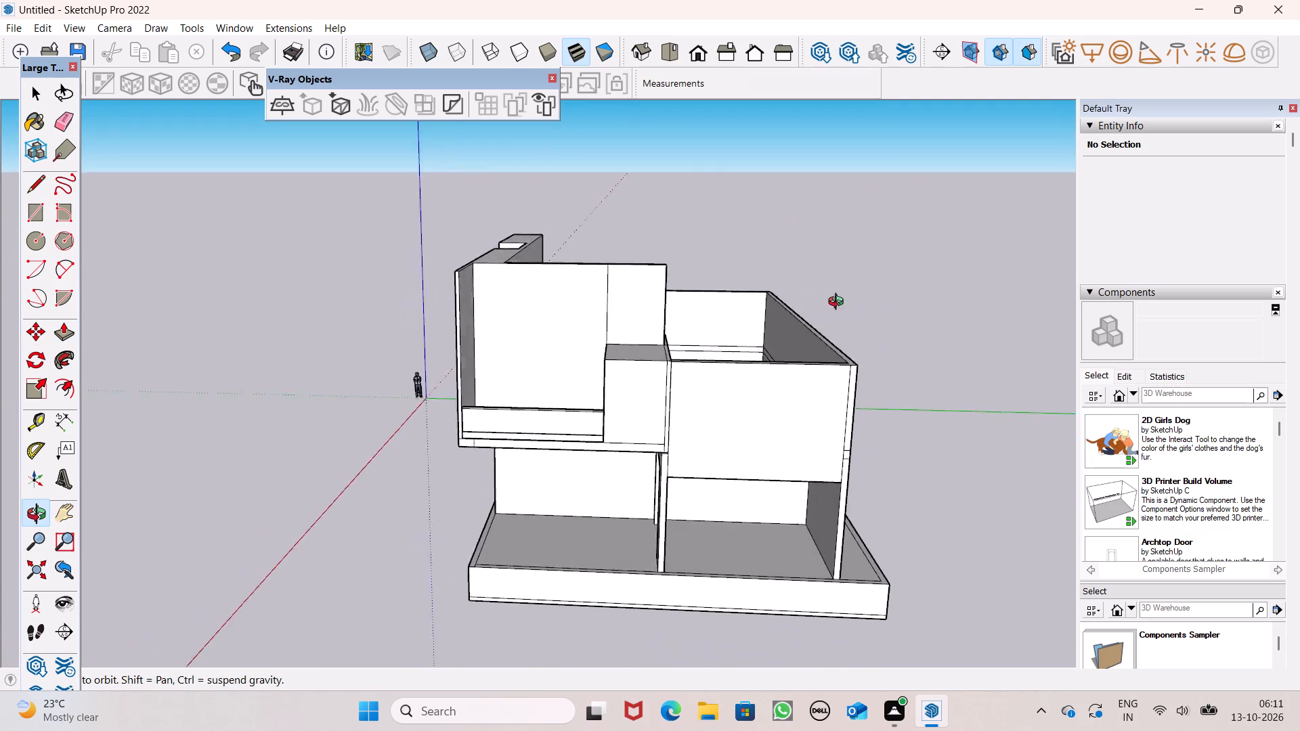
pyautogui.moveTo(839, 303); pyautogui.dragTo(913, 305, button='middle')
pyautogui.scroll(-4, 913, 305)
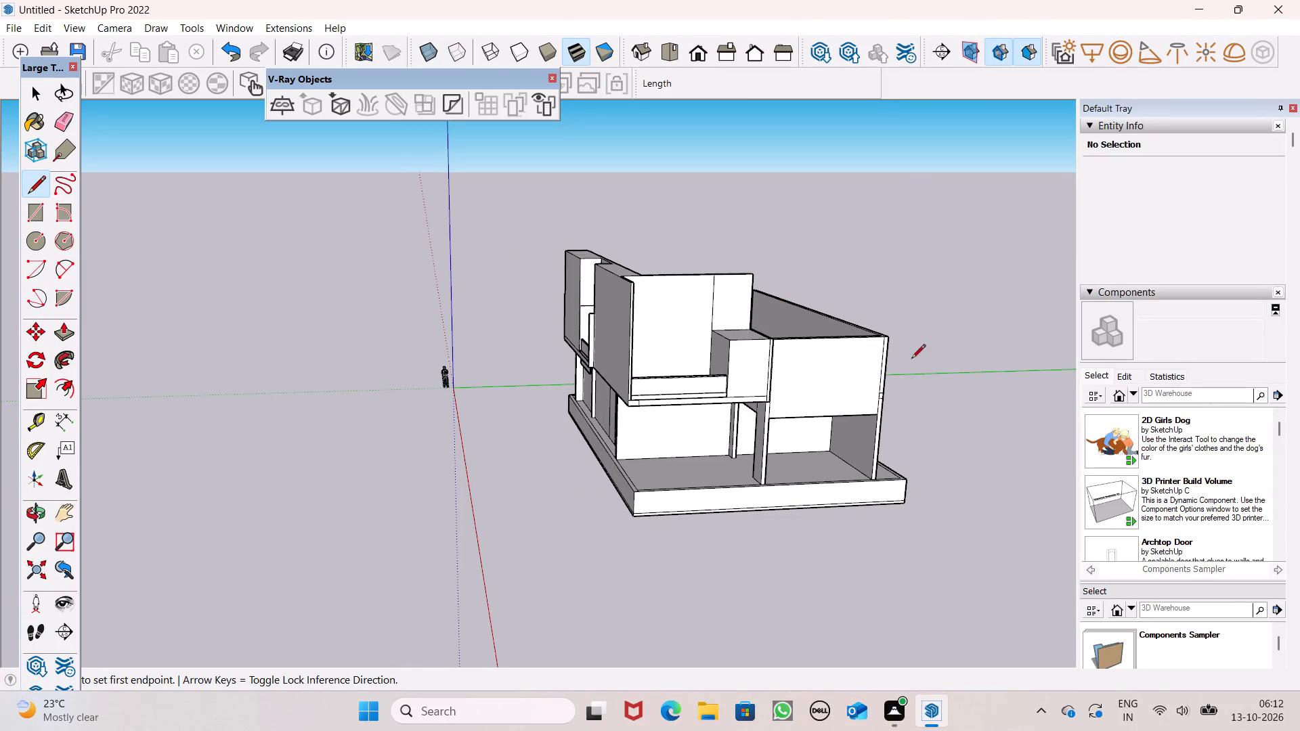
pyautogui.moveTo(806, 376); pyautogui.dragTo(726, 523, button='middle')
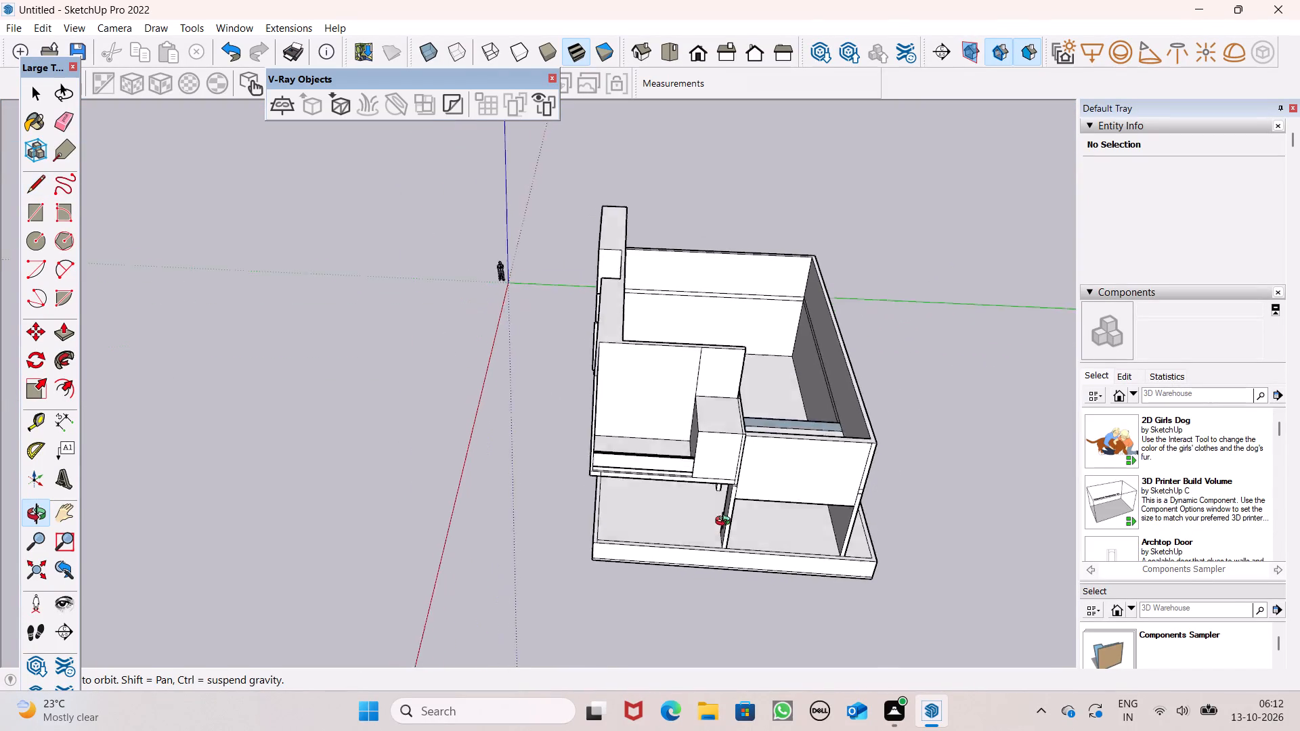
pyautogui.moveTo(726, 523); pyautogui.dragTo(625, 554, button='middle')
# Pull the top of the partition section beside the low box up 10', level with the raised front room walls.
pyautogui.click(72, 336)
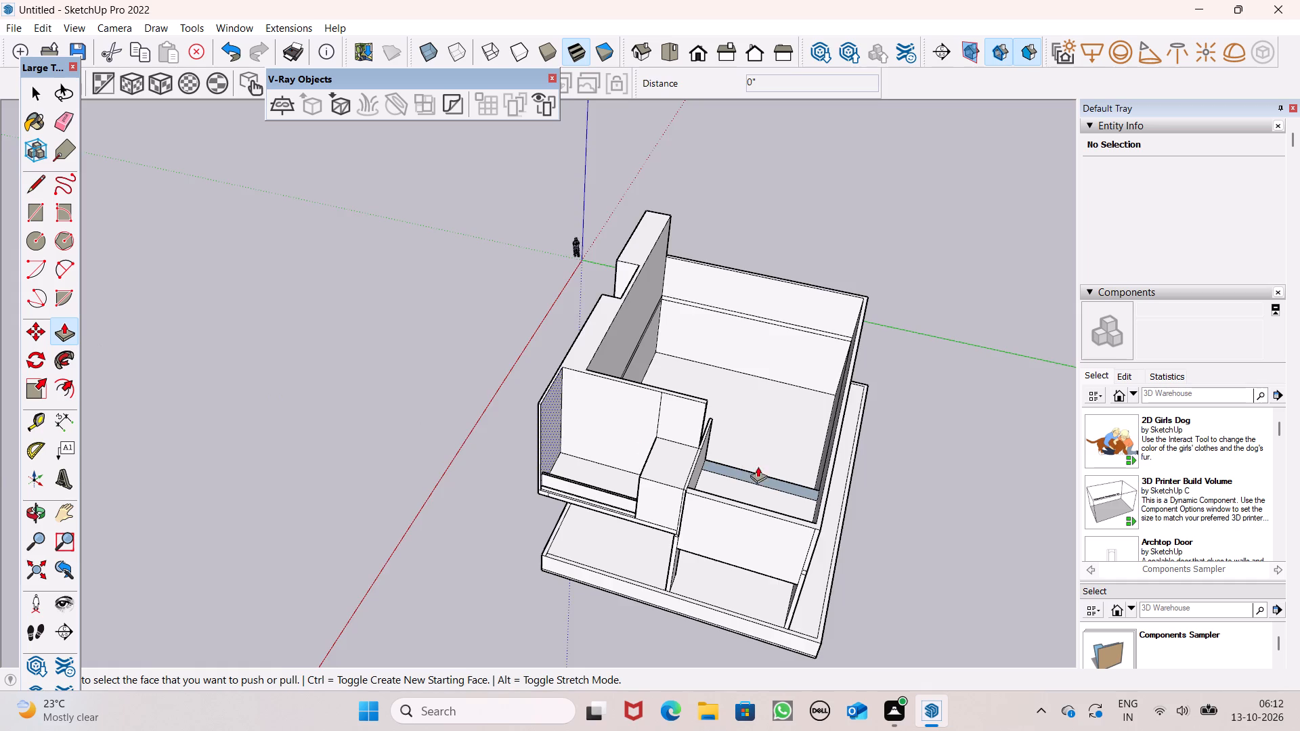
pyautogui.scroll(4, 760, 471)
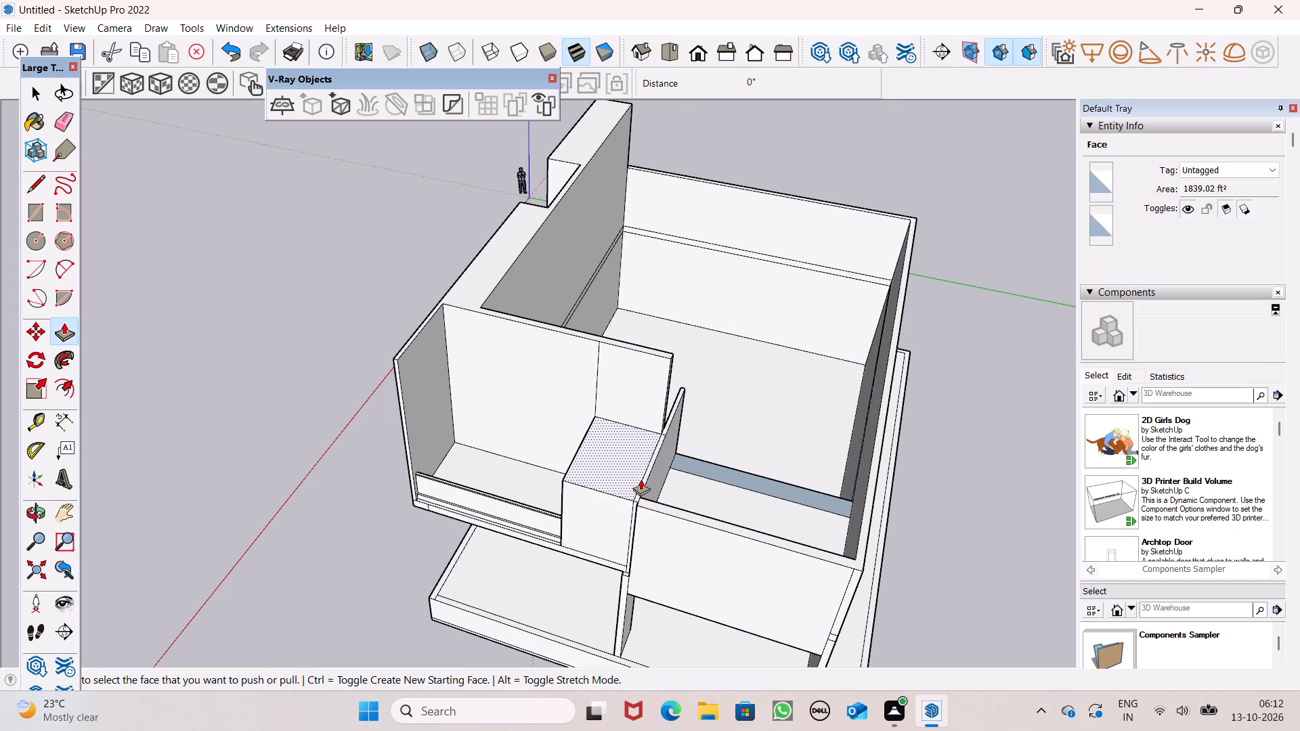
pyautogui.moveTo(644, 479); pyautogui.dragTo(623, 347)
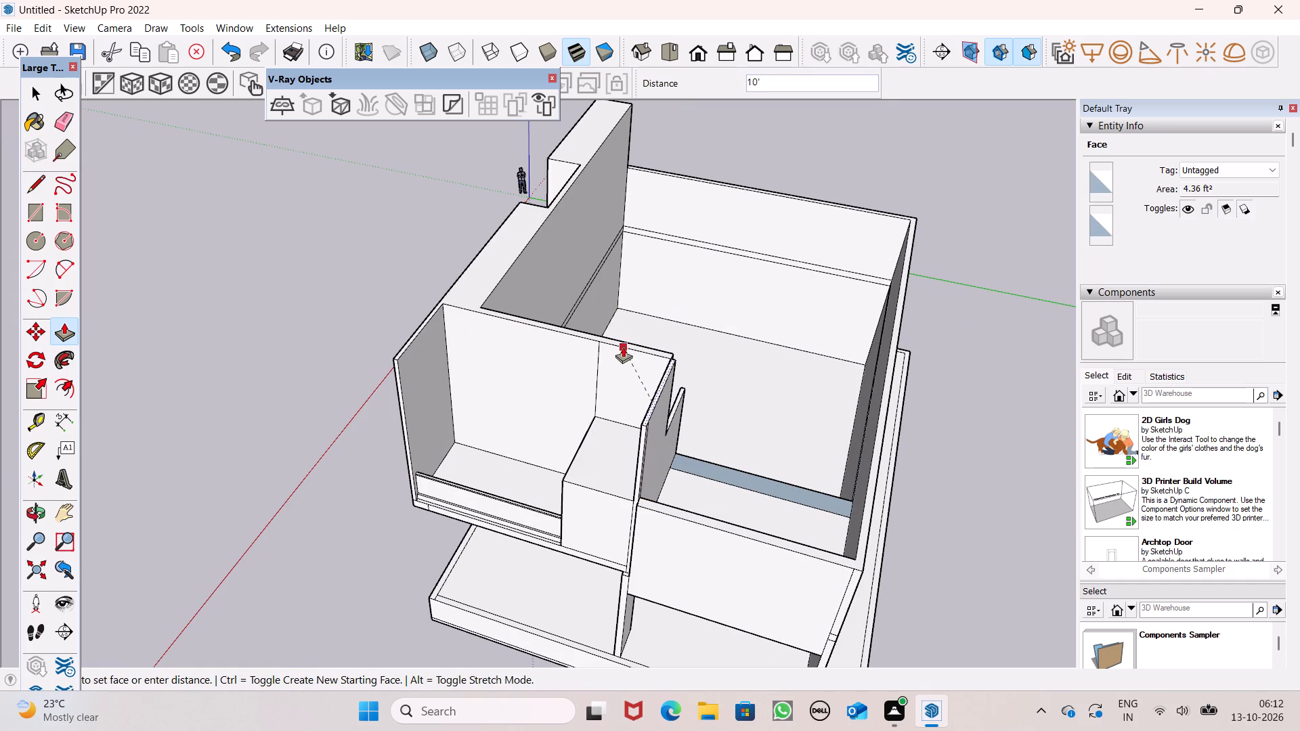
pyautogui.moveTo(623, 347); pyautogui.dragTo(622, 346)
# Pull the remaining low section of that partition up 10', level with its raised part.
pyautogui.moveTo(722, 418); pyautogui.dragTo(410, 454, button='middle')
pyautogui.scroll(8, 435, 411)
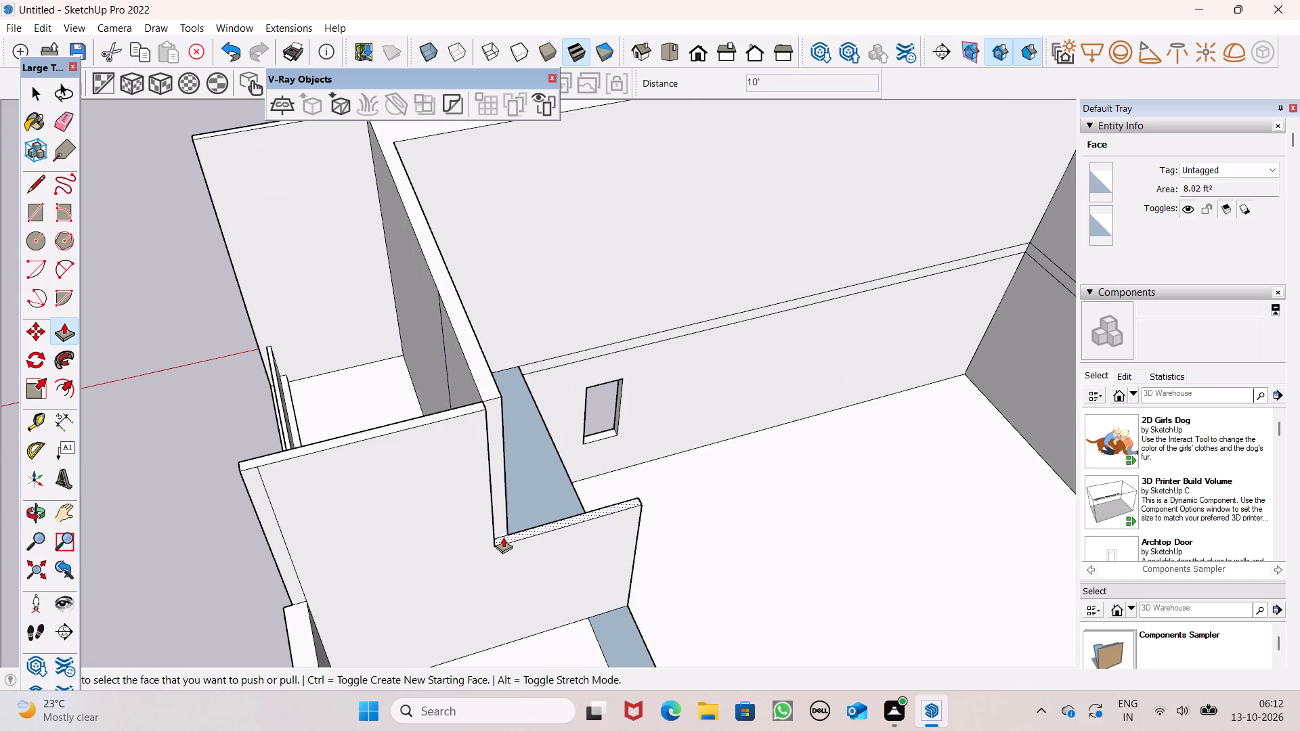
pyautogui.moveTo(502, 537); pyautogui.dragTo(502, 484)
pyautogui.press('space')
pyautogui.click(63, 334)
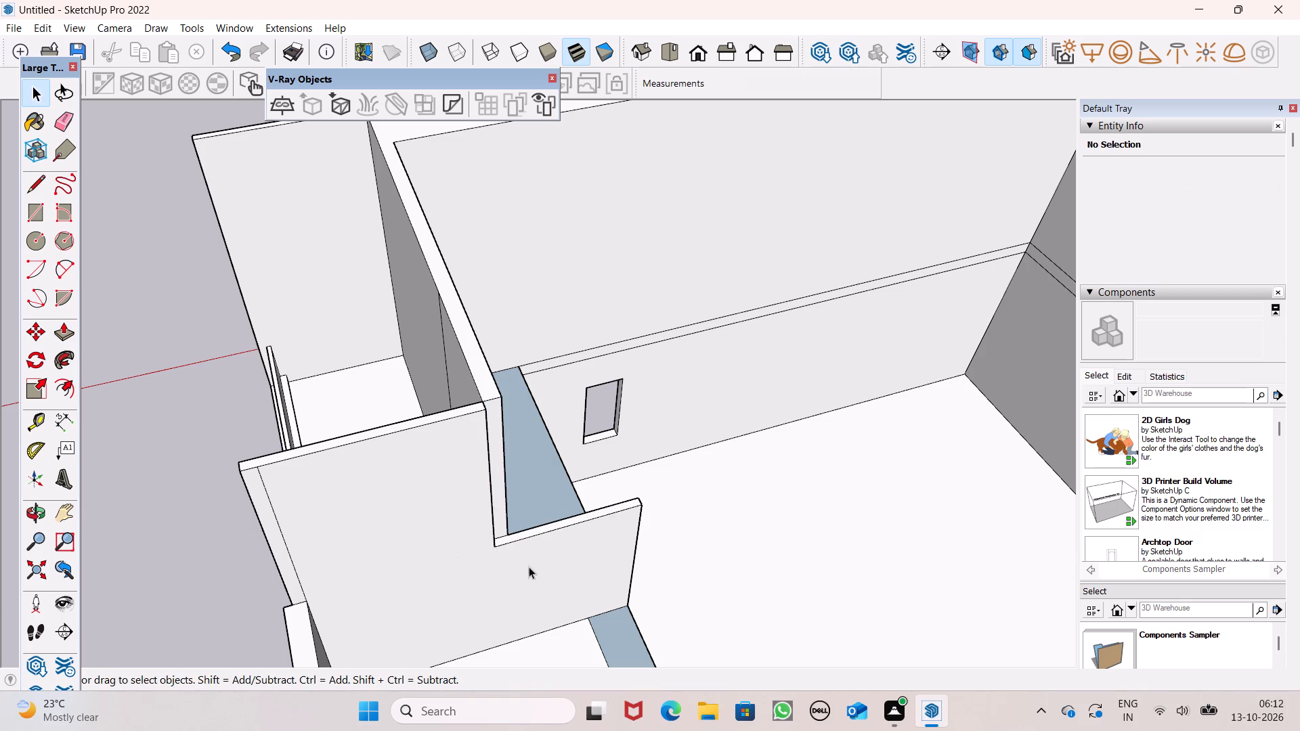
pyautogui.click(50, 332)
pyautogui.scroll(-2, 744, 285)
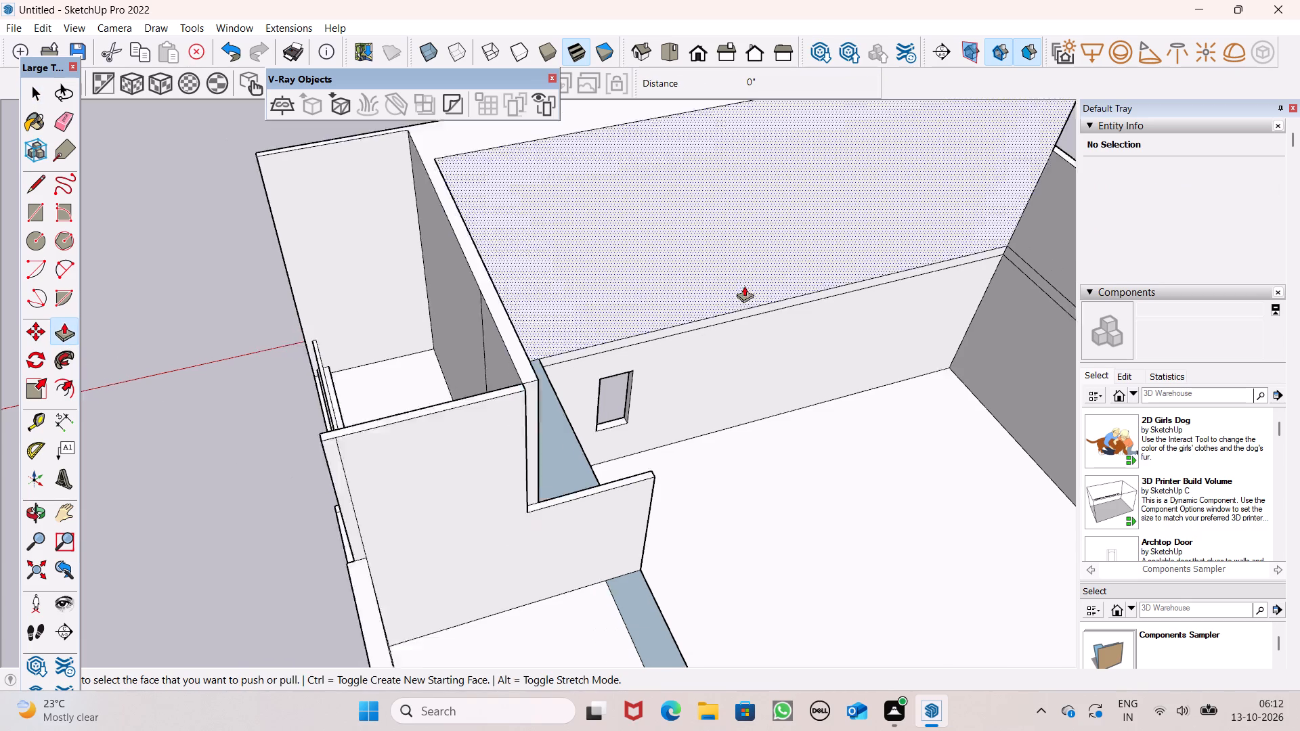
pyautogui.scroll(-2, 744, 286)
pyautogui.moveTo(740, 386); pyautogui.dragTo(549, 561, button='middle')
pyautogui.scroll(8, 458, 535)
pyautogui.scroll(6, 496, 576)
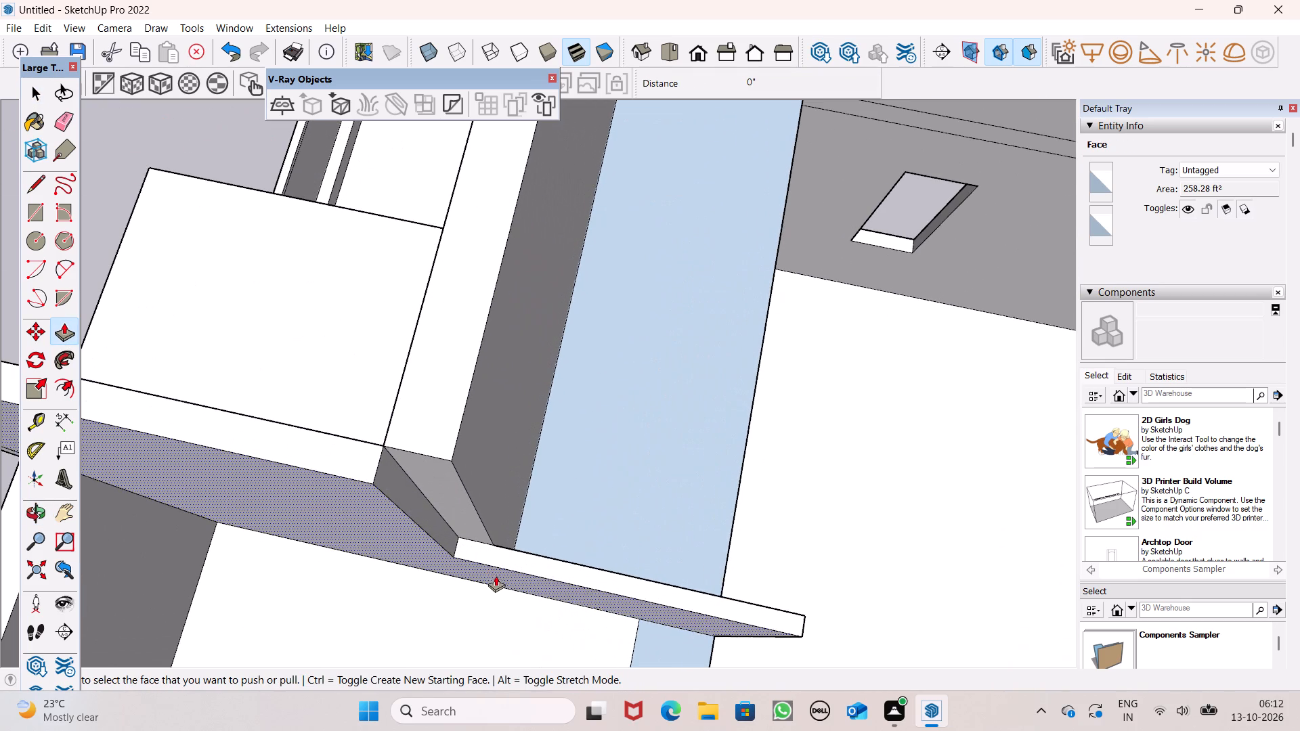
pyautogui.moveTo(494, 552); pyautogui.dragTo(428, 469)
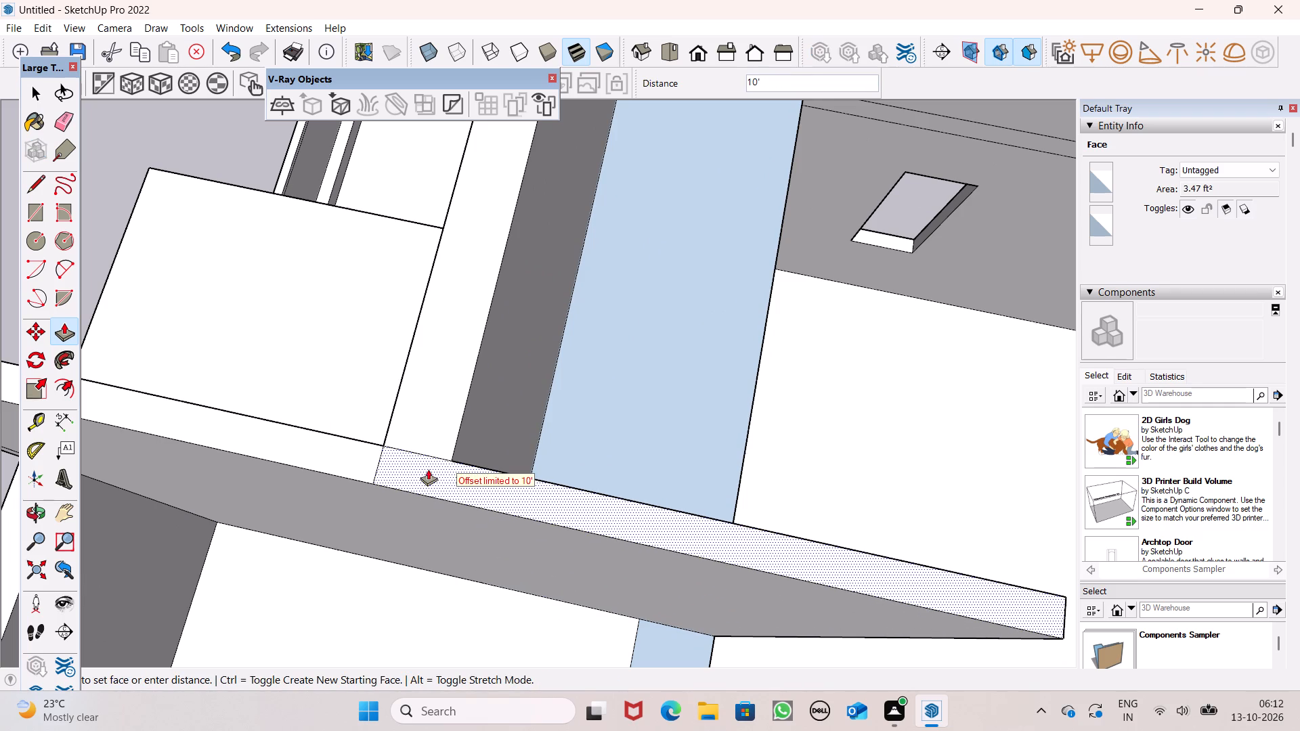
pyautogui.moveTo(428, 469); pyautogui.dragTo(400, 469)
# Pull the top of the upper storey's outer side and rear walls up 10', level with the raised partition.
pyautogui.scroll(-7, 475, 349)
pyautogui.scroll(-6, 662, 271)
pyautogui.scroll(-6, 786, 223)
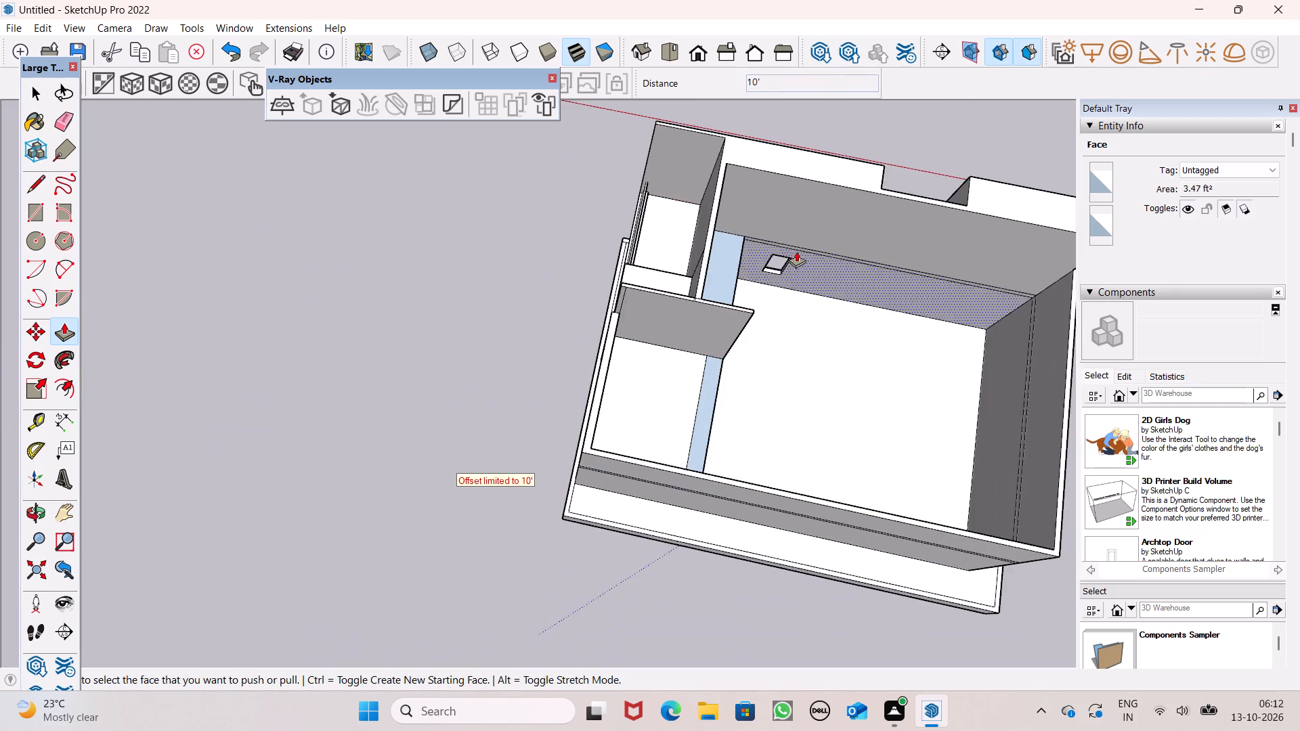
pyautogui.scroll(-4, 796, 240)
pyautogui.moveTo(754, 395); pyautogui.dragTo(583, 441, button='middle')
pyautogui.scroll(8, 621, 433)
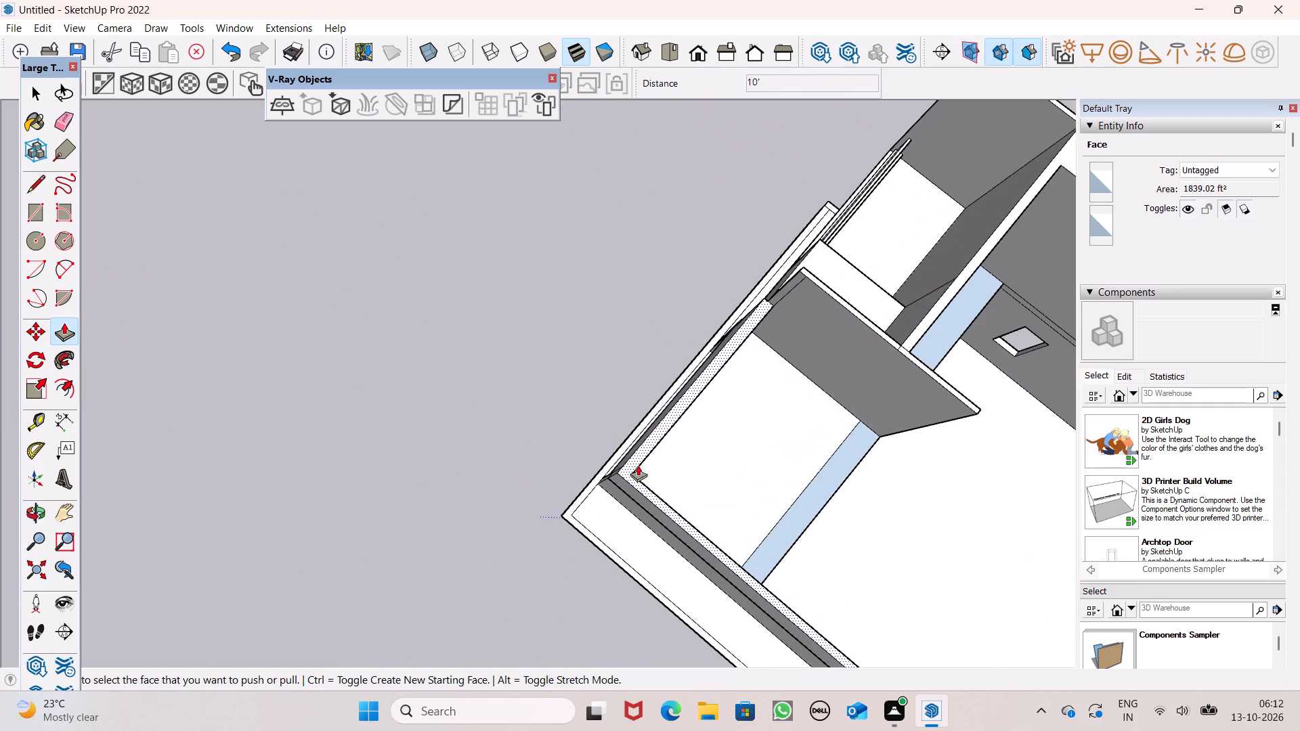
pyautogui.moveTo(635, 470); pyautogui.dragTo(918, 351)
# Examine the raised upper storey walls from all sides, ending at the recessed bay in the front wall.
pyautogui.scroll(-7, 630, 304)
pyautogui.scroll(-4, 511, 337)
pyautogui.moveTo(885, 525); pyautogui.dragTo(645, 447, button='middle')
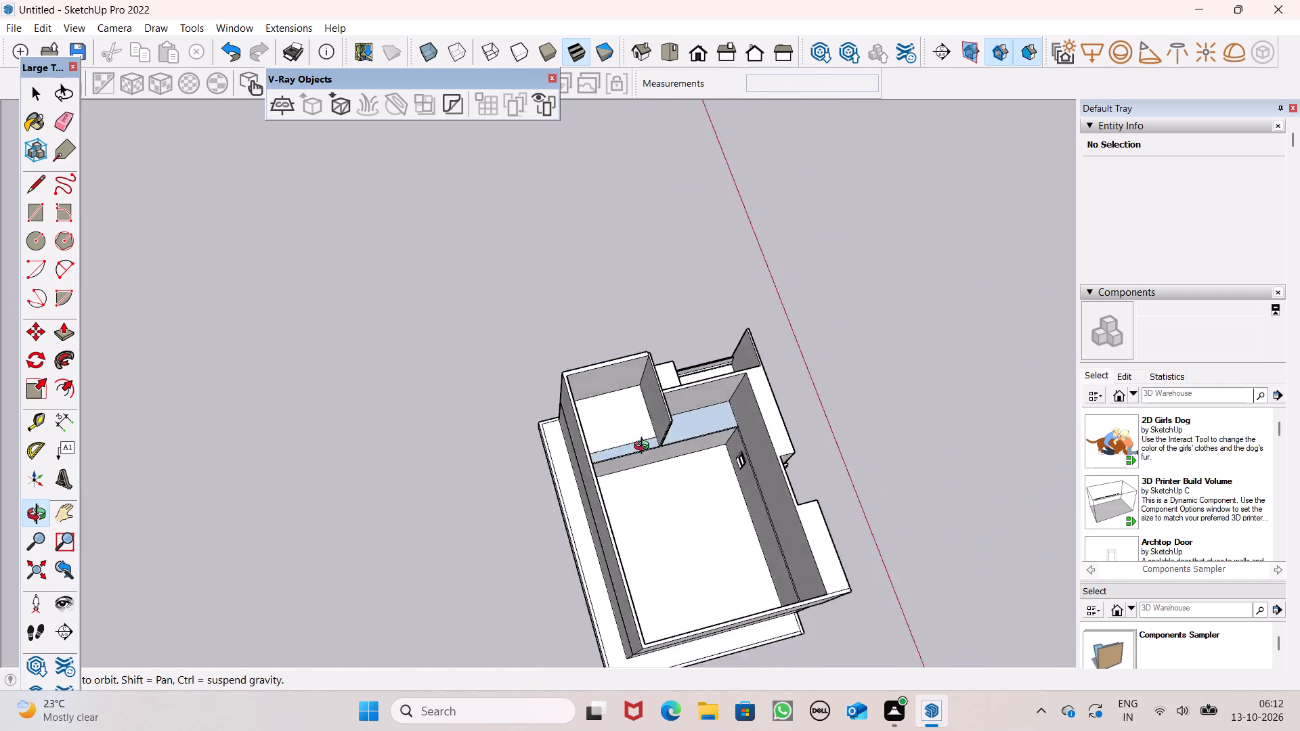
pyautogui.moveTo(645, 447); pyautogui.dragTo(550, 426, button='middle')
pyautogui.scroll(-4, 832, 378)
pyautogui.moveTo(758, 572); pyautogui.dragTo(691, 236, button='middle')
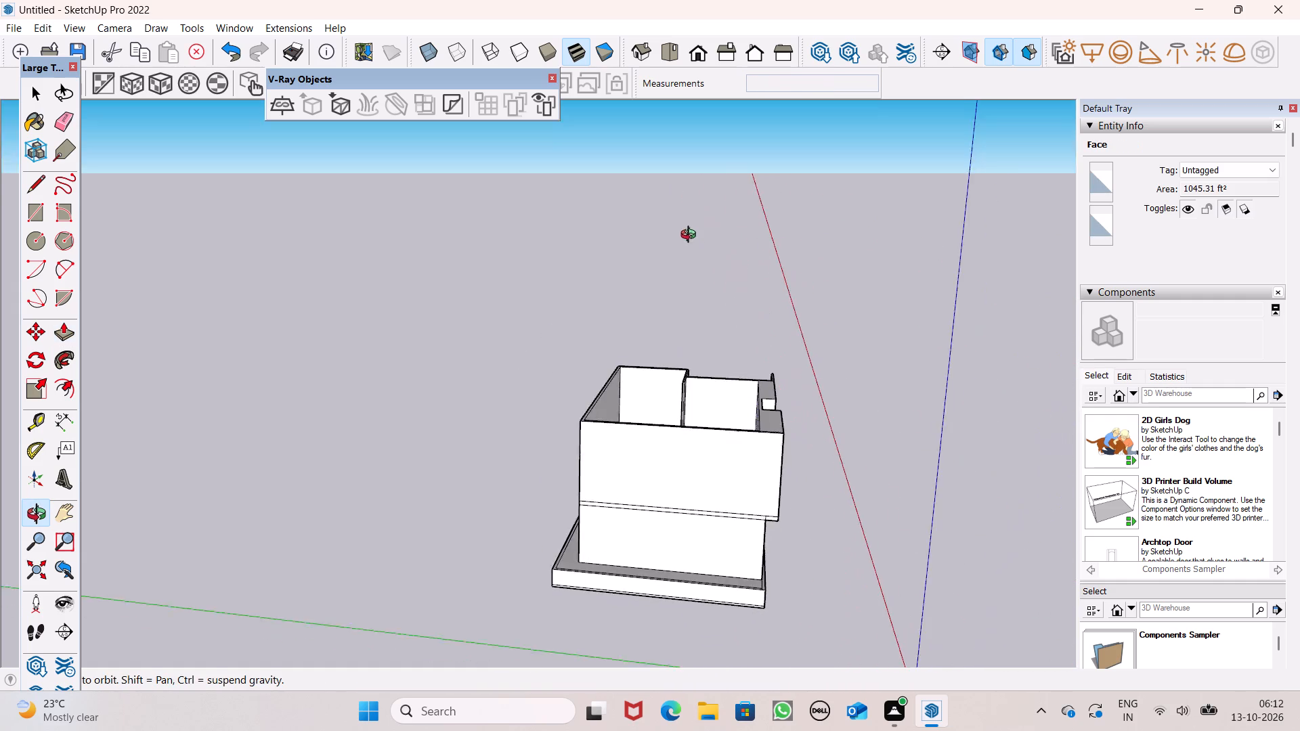
pyautogui.moveTo(691, 236); pyautogui.dragTo(431, 245, button='middle')
pyautogui.scroll(-1, 573, 368)
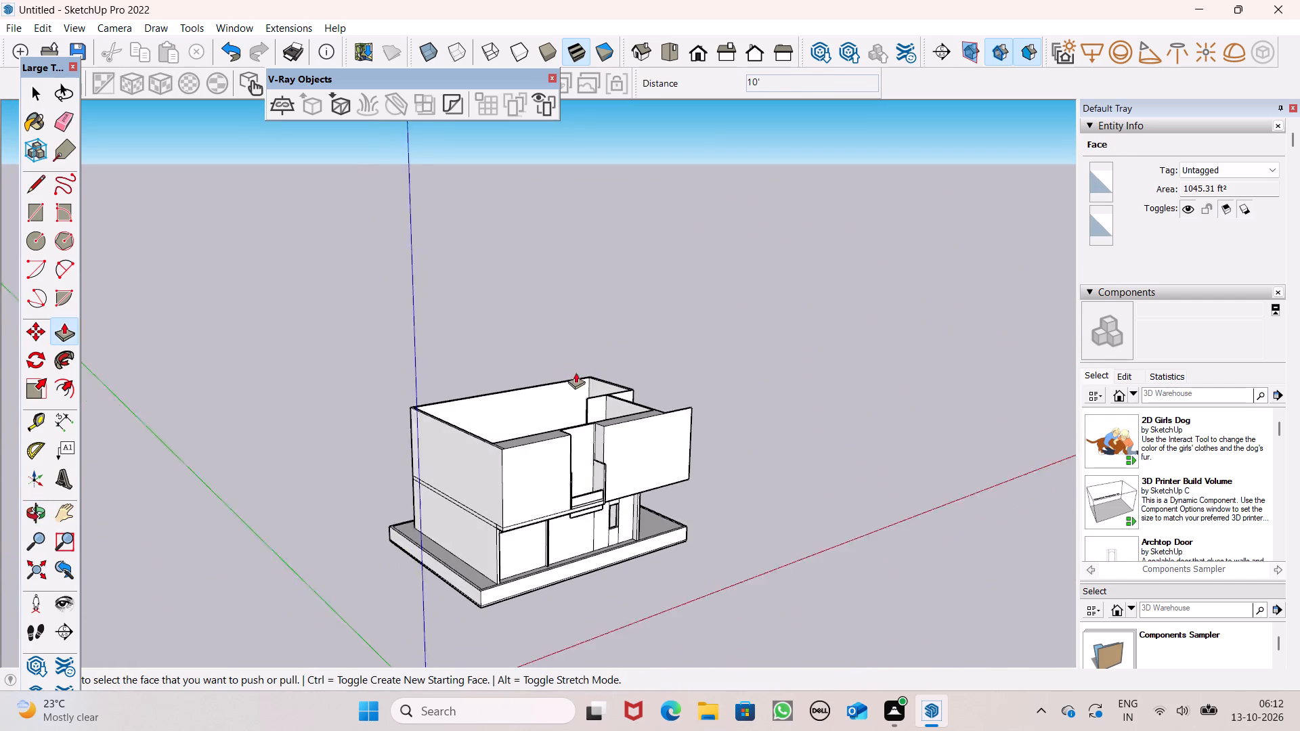
pyautogui.scroll(-2, 576, 372)
pyautogui.moveTo(636, 422); pyautogui.dragTo(417, 426, button='middle')
pyautogui.scroll(9, 520, 491)
pyautogui.moveTo(567, 506); pyautogui.dragTo(415, 586, button='middle')
pyautogui.scroll(1, 415, 583)
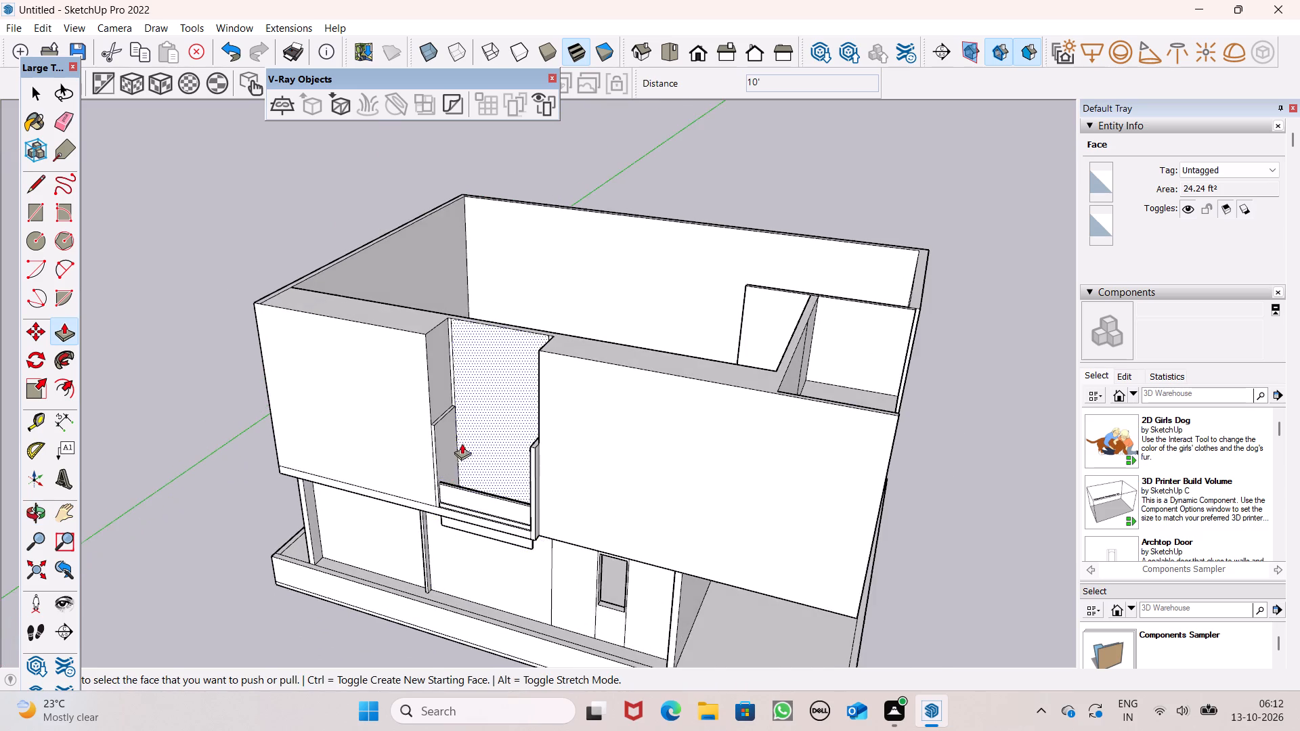
pyautogui.scroll(7, 462, 442)
pyautogui.scroll(-2, 464, 387)
pyautogui.moveTo(497, 425); pyautogui.dragTo(523, 420, button='middle')
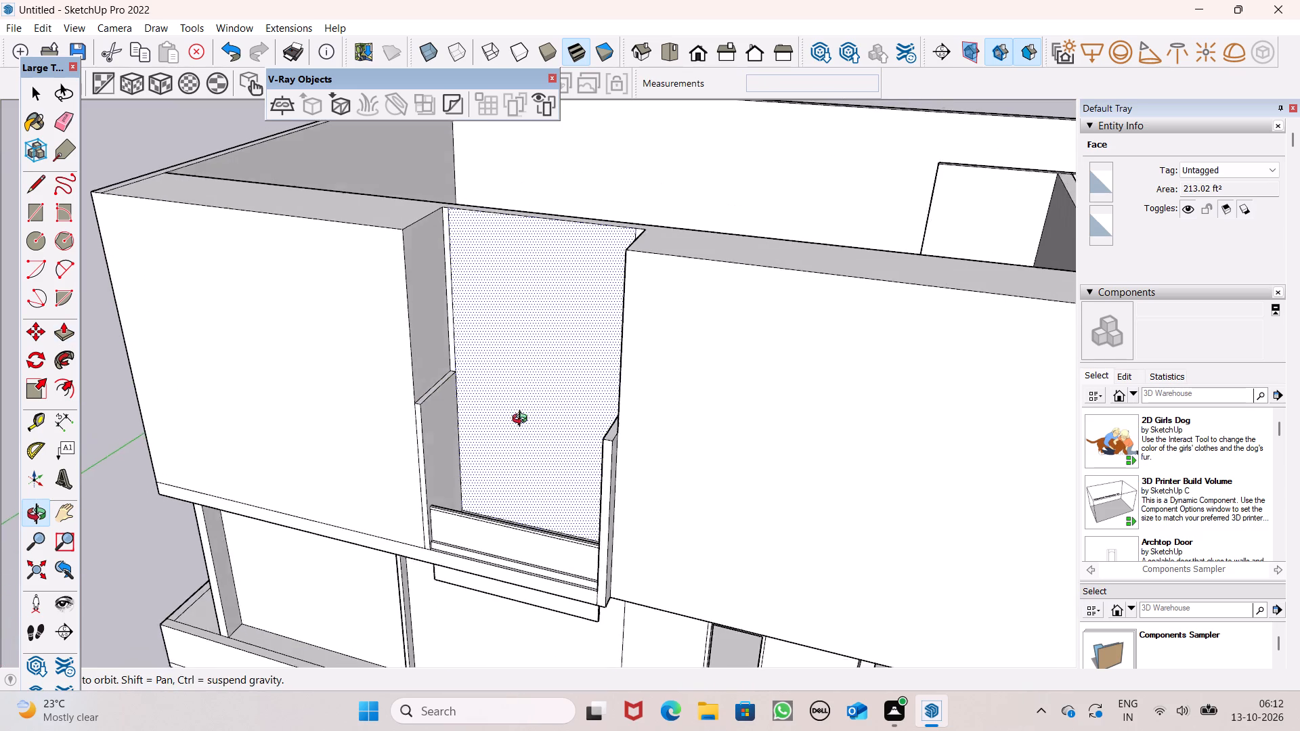
pyautogui.moveTo(523, 420); pyautogui.dragTo(590, 409, button='middle')
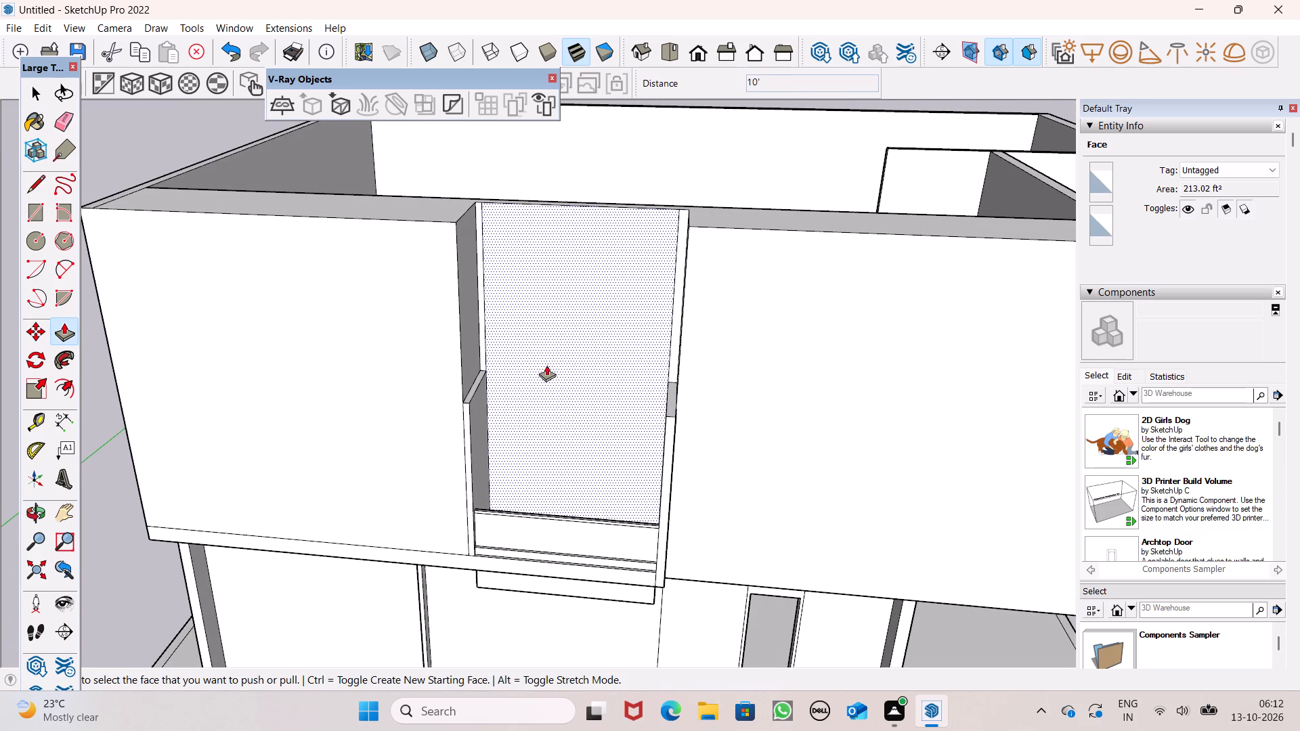
# Pull the low part of the recessed bay's side wall beside the shorter front wall up 10', flush with that wall's top.
pyautogui.scroll(-2, 587, 350)
pyautogui.scroll(1, 481, 334)
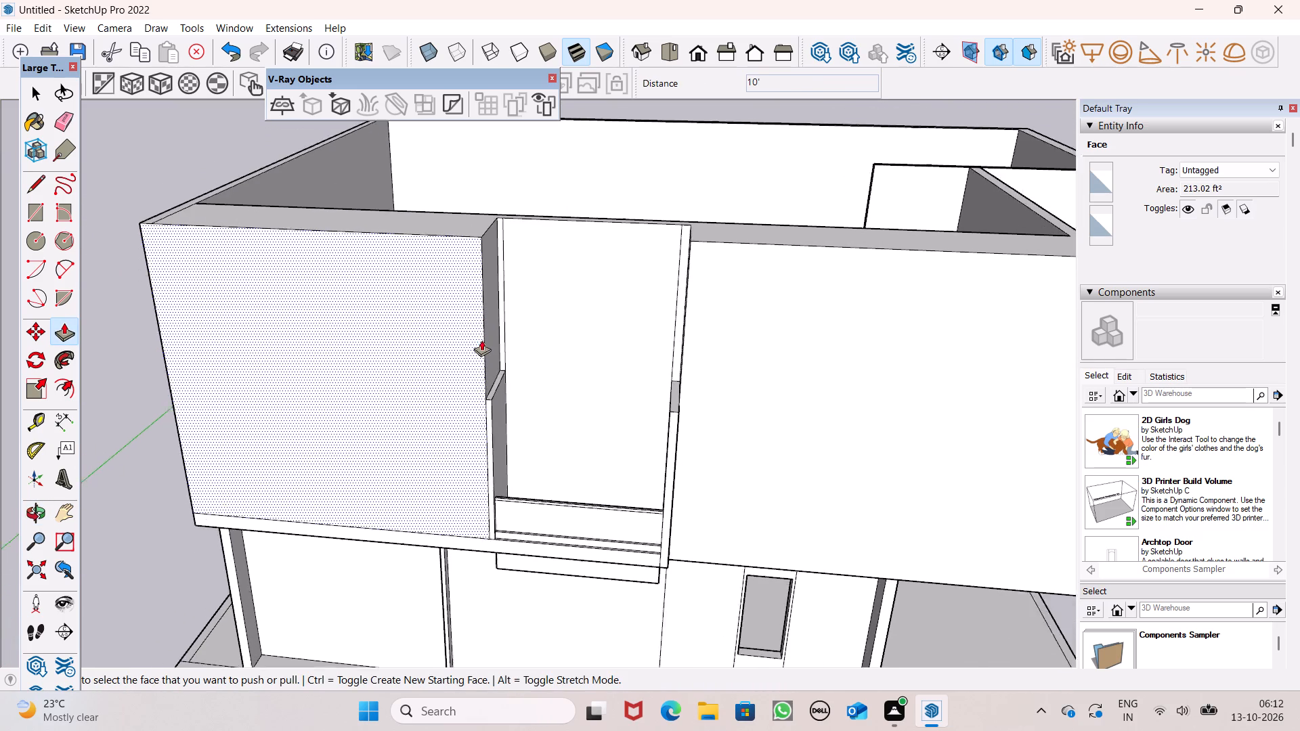
pyautogui.scroll(3, 481, 340)
pyautogui.moveTo(496, 407); pyautogui.dragTo(502, 386)
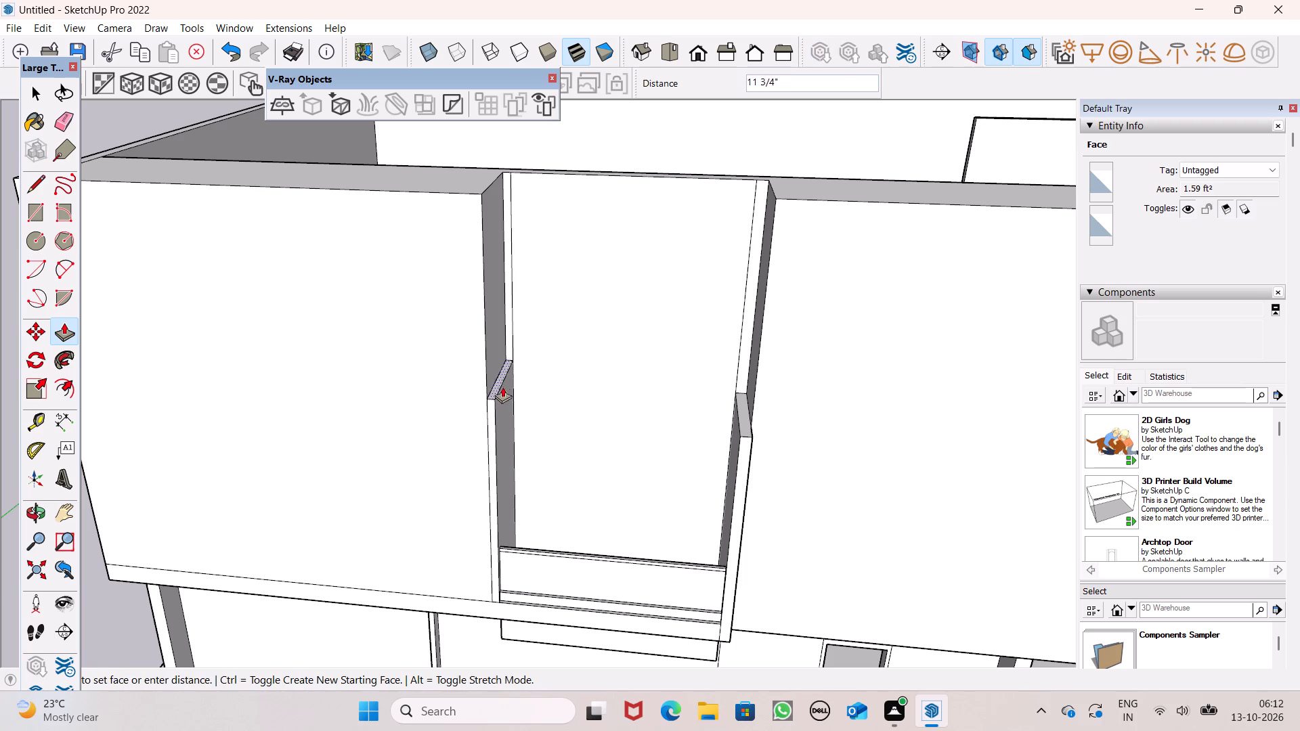
pyautogui.moveTo(502, 386); pyautogui.dragTo(494, 235)
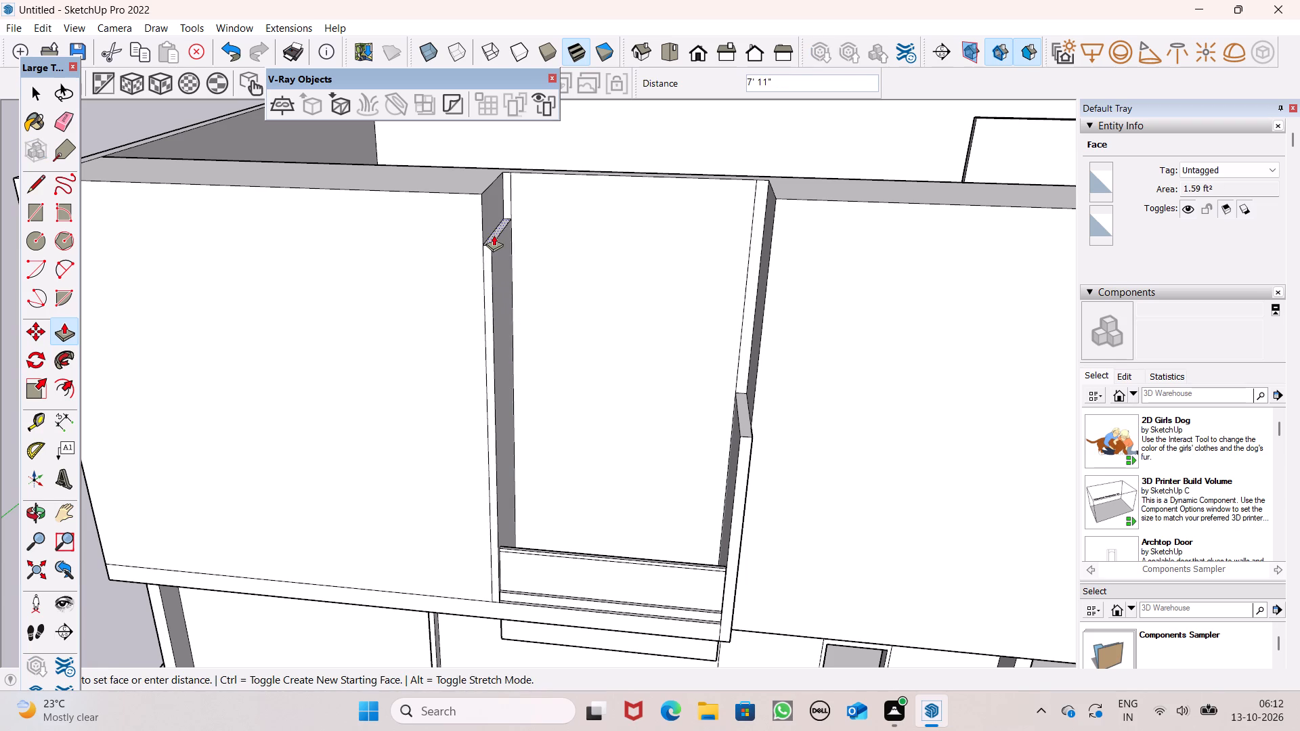
pyautogui.moveTo(494, 235); pyautogui.dragTo(474, 186)
pyautogui.moveTo(474, 186); pyautogui.dragTo(468, 187)
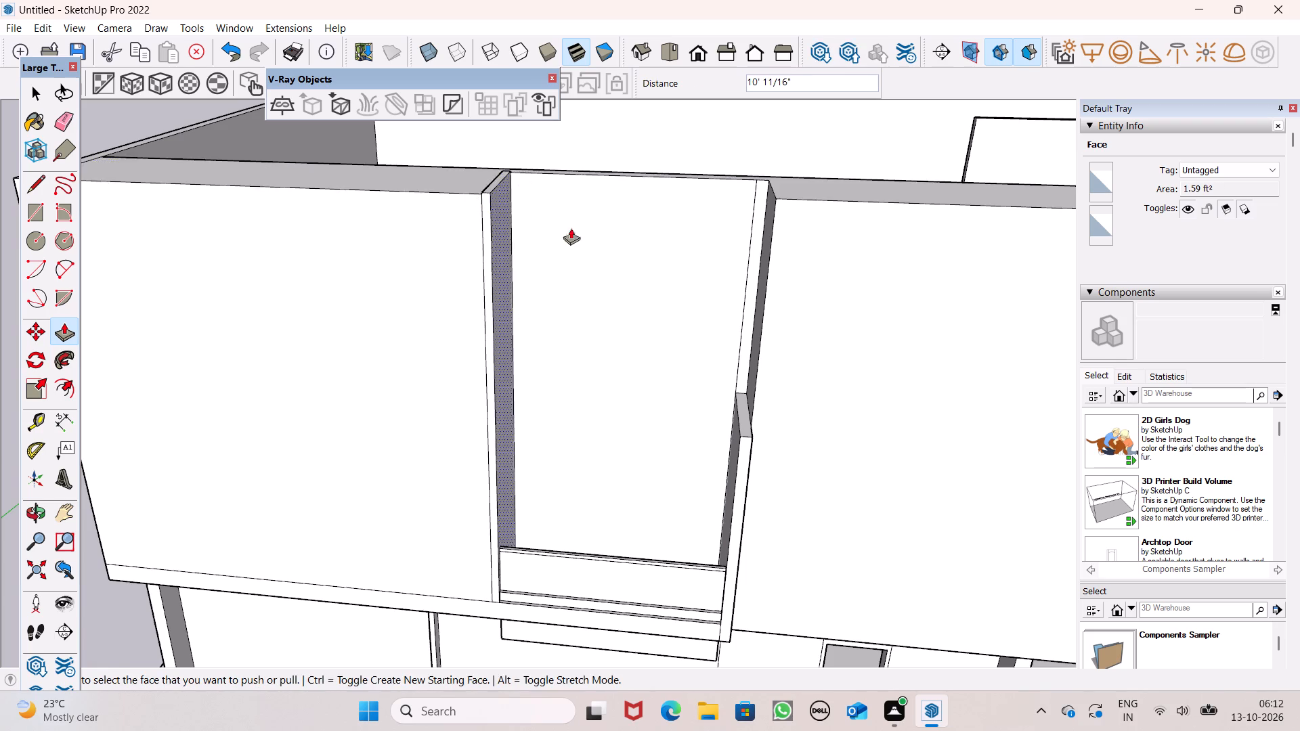
pyautogui.moveTo(593, 277); pyautogui.dragTo(609, 453, button='middle')
pyautogui.scroll(1, 603, 324)
pyautogui.scroll(8, 386, 309)
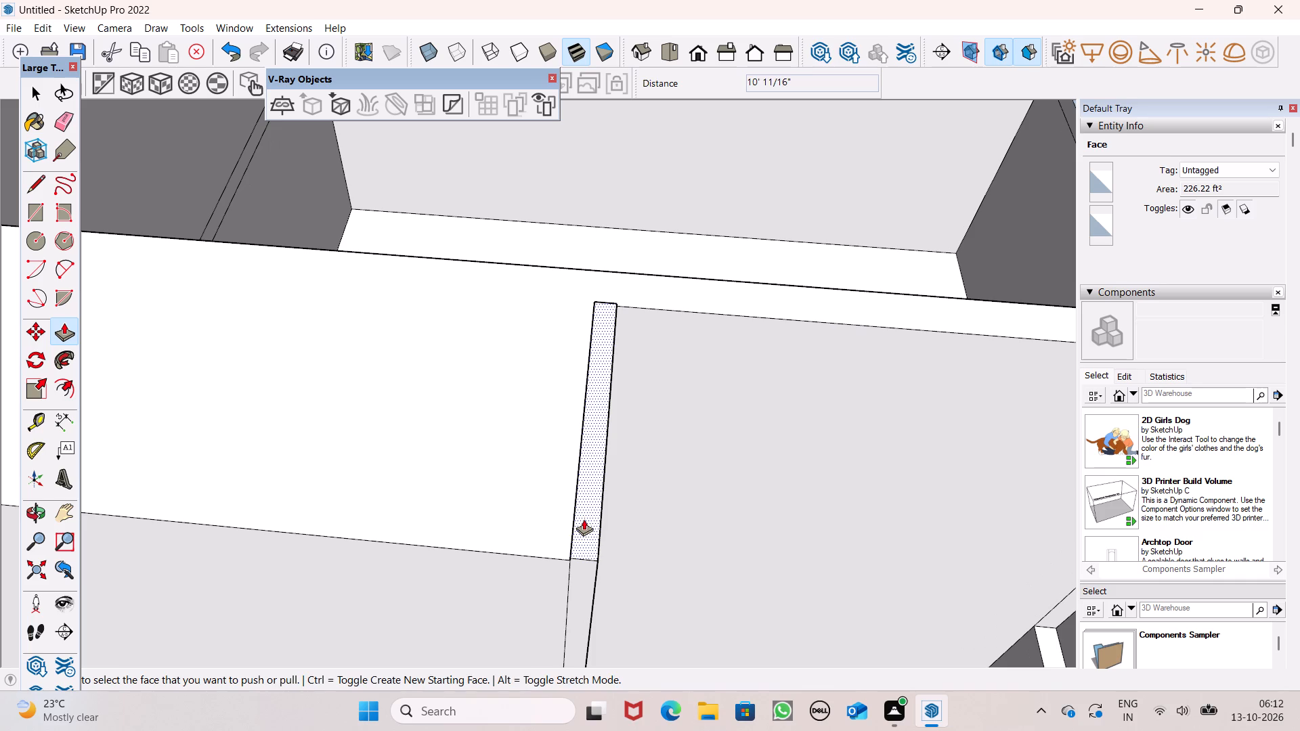
pyautogui.moveTo(584, 519); pyautogui.dragTo(558, 518)
pyautogui.scroll(-6, 532, 359)
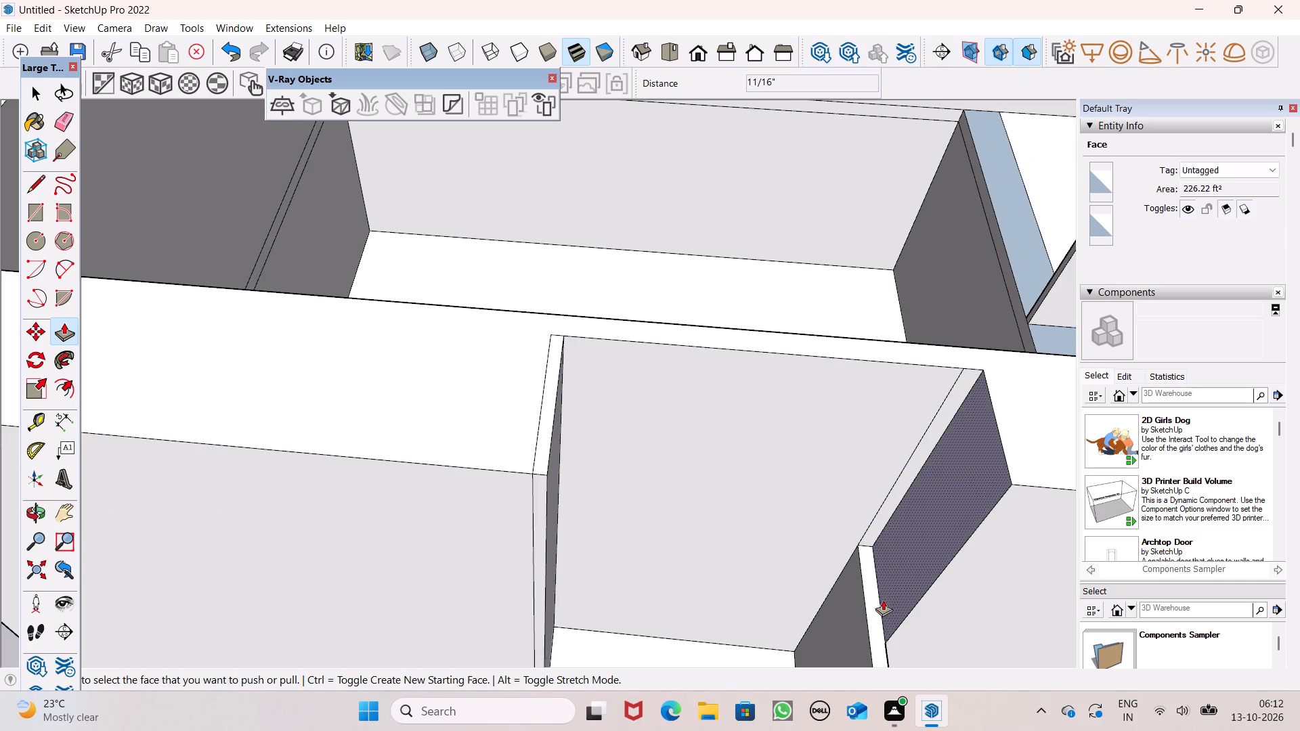
# Pull the low part of the bay's opposite side wall up 10', level with the longer front wall.
pyautogui.moveTo(871, 613); pyautogui.dragTo(1046, 454)
# Examine the recessed bay and its raised side walls from several heights and angles.
pyautogui.scroll(-10, 894, 326)
pyautogui.moveTo(958, 499); pyautogui.dragTo(905, 365, button='middle')
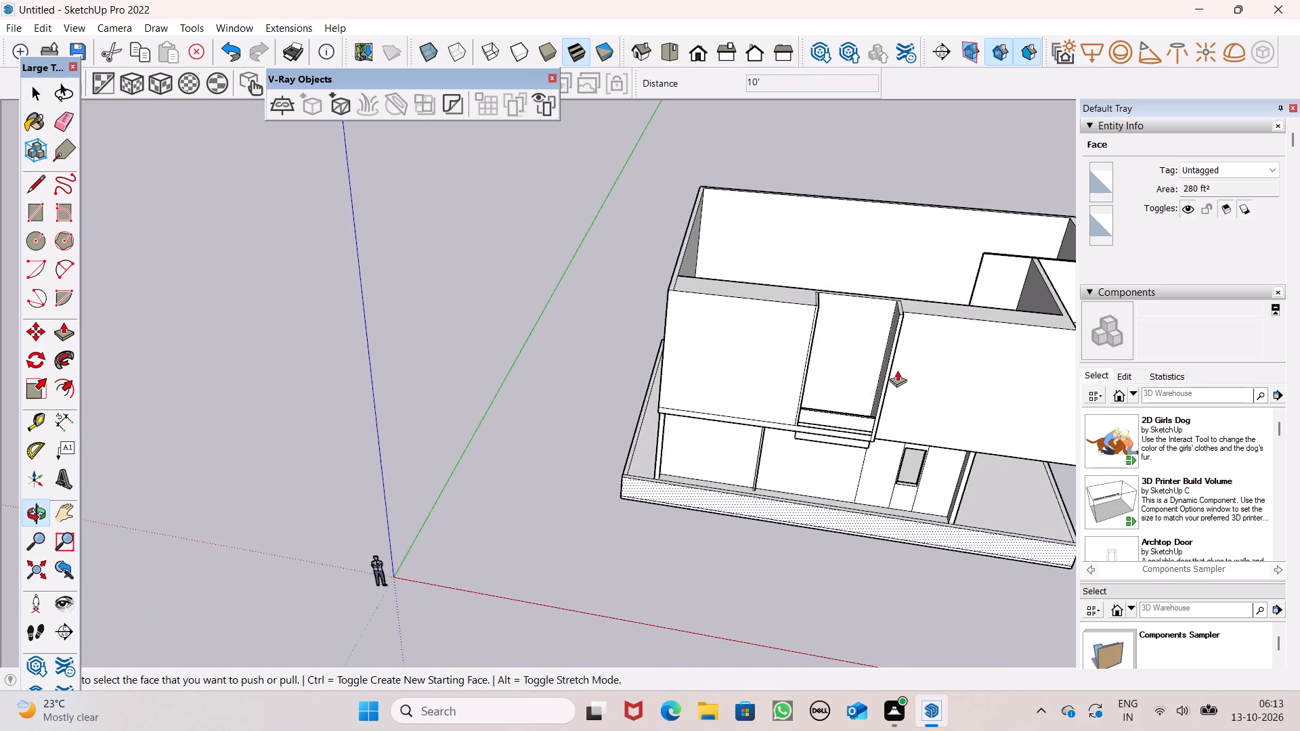
pyautogui.scroll(6, 888, 379)
pyautogui.moveTo(887, 400); pyautogui.dragTo(931, 324, button='middle')
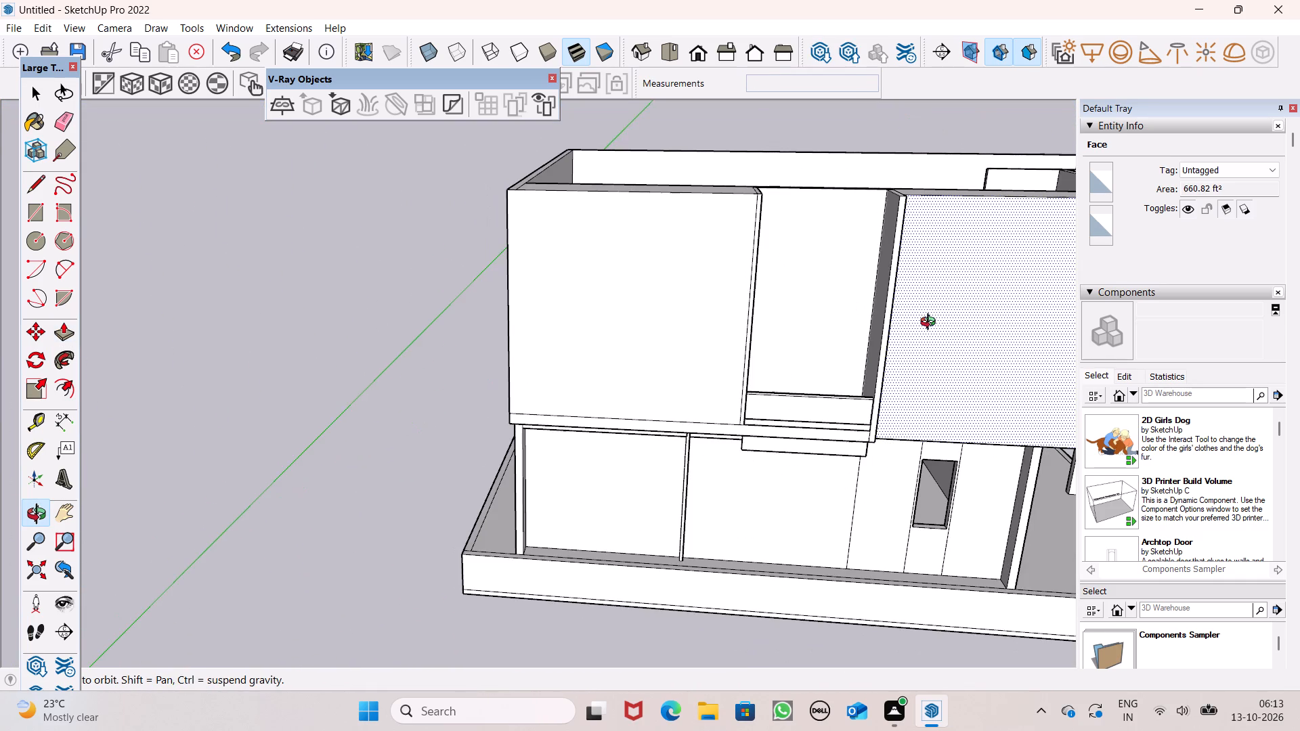
pyautogui.moveTo(931, 324); pyautogui.dragTo(931, 323, button='middle')
pyautogui.scroll(3, 925, 305)
pyautogui.moveTo(896, 336); pyautogui.dragTo(815, 338, button='middle')
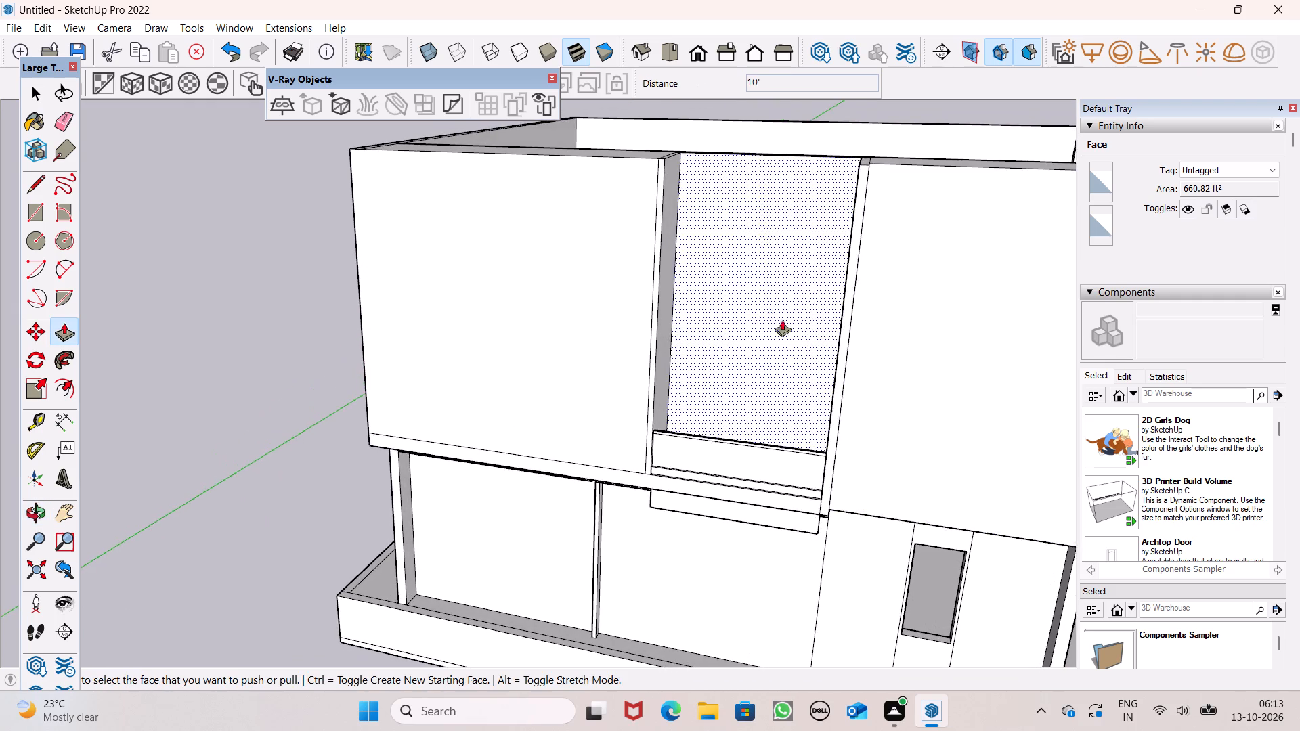
pyautogui.scroll(-12, 760, 311)
pyautogui.moveTo(782, 424); pyautogui.dragTo(825, 366, button='middle')
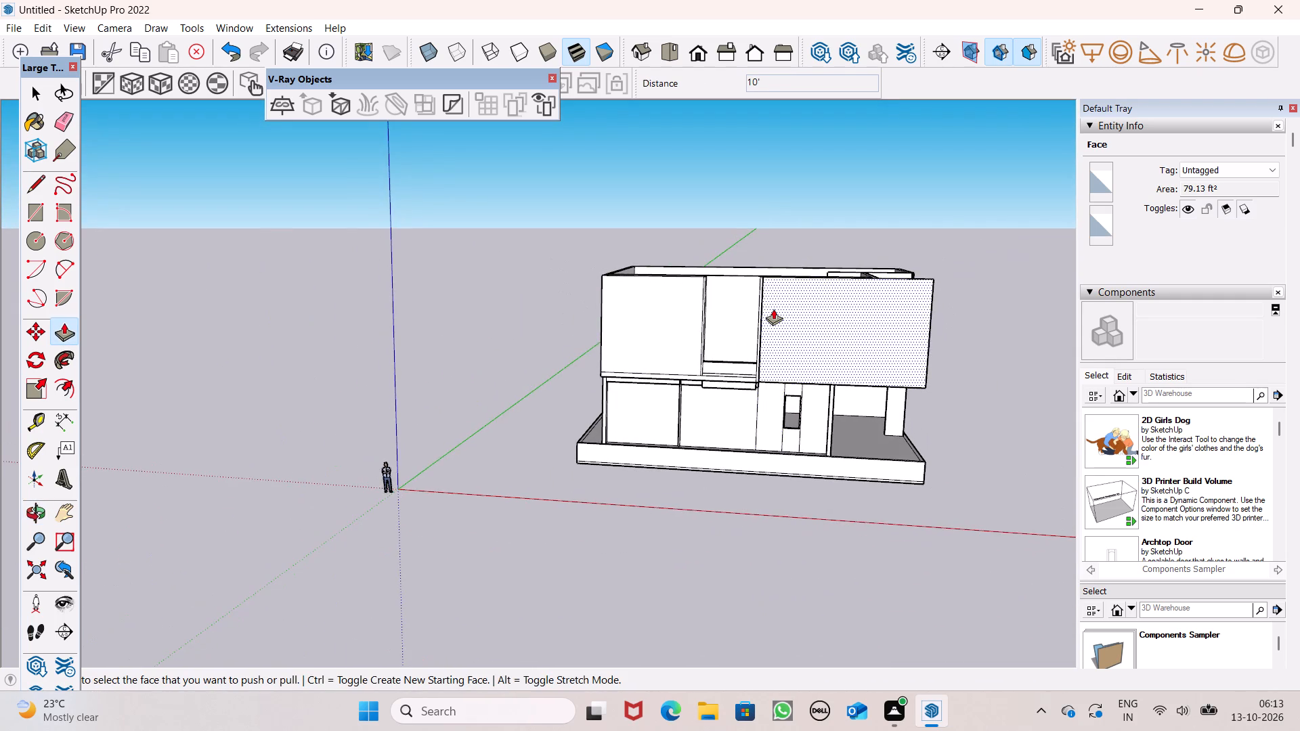
pyautogui.scroll(1, 773, 309)
pyautogui.moveTo(775, 324); pyautogui.dragTo(802, 341, button='middle')
pyautogui.scroll(6, 778, 309)
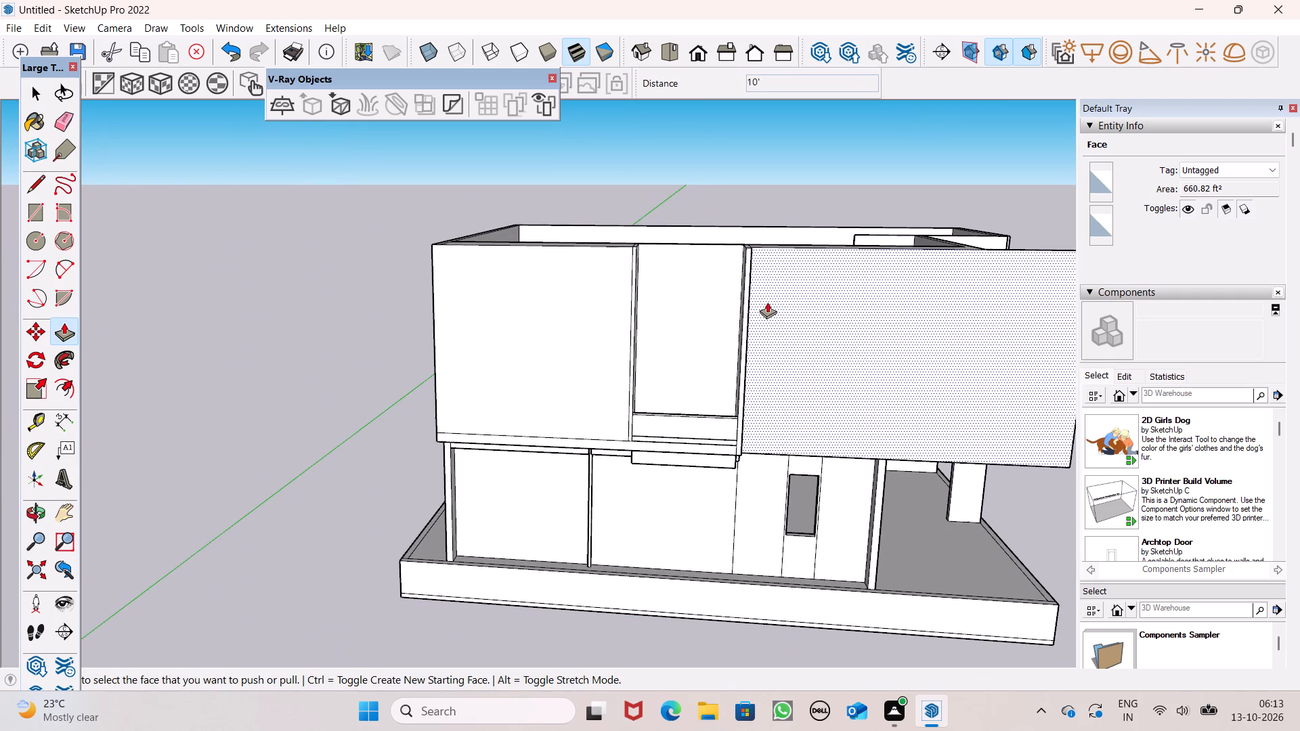
pyautogui.scroll(-2, 755, 295)
pyautogui.moveTo(762, 352); pyautogui.dragTo(762, 427, button='middle')
pyautogui.scroll(7, 783, 330)
pyautogui.moveTo(754, 315); pyautogui.dragTo(741, 317, button='middle')
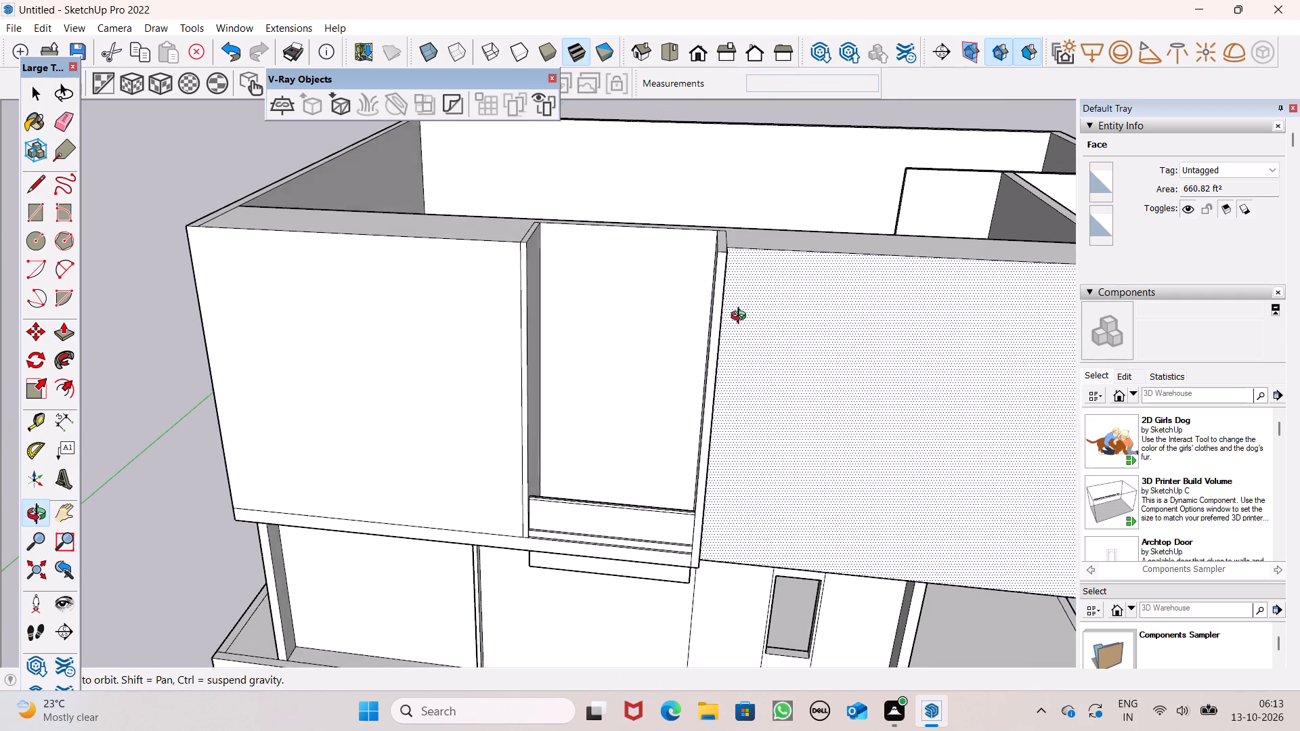
pyautogui.moveTo(741, 317); pyautogui.dragTo(731, 319, button='middle')
# Draw a rectangular strip about 1' 3" high and 10' 8" wide across the upper part of the bay's back wall.
pyautogui.click(26, 208)
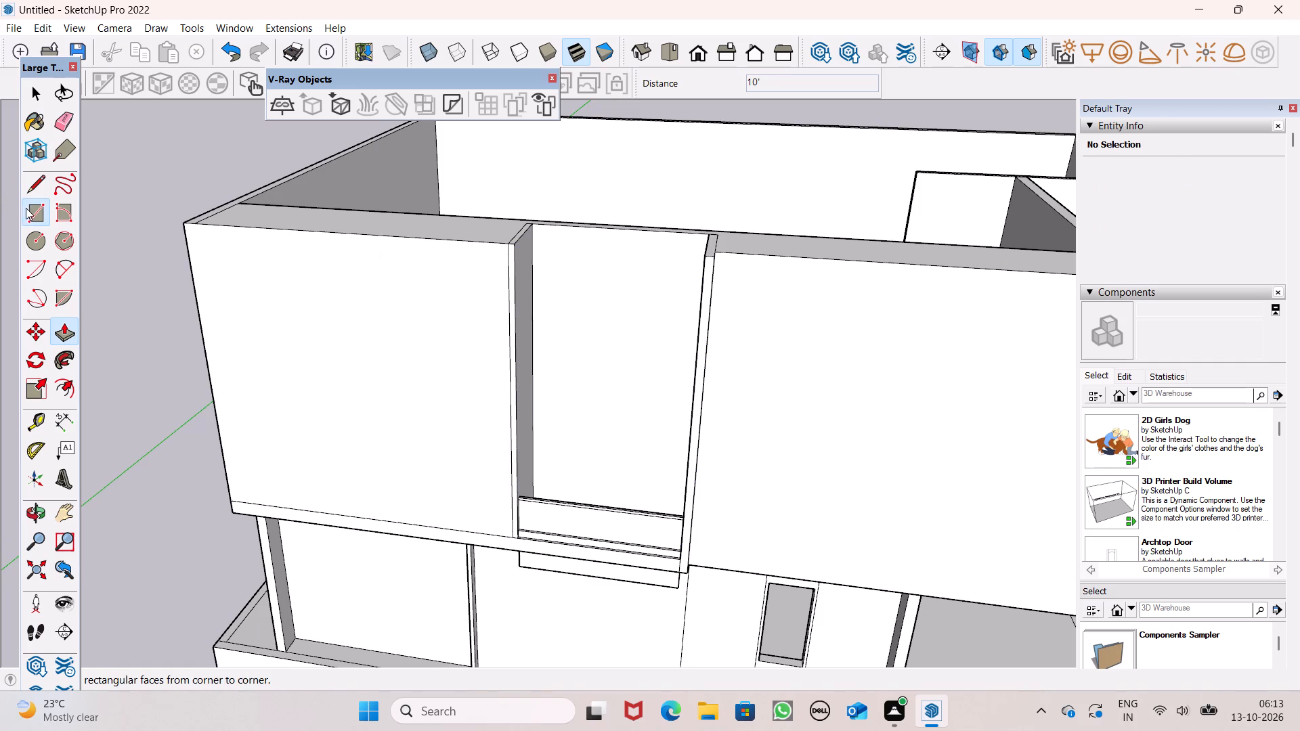
pyautogui.moveTo(424, 389); pyautogui.dragTo(451, 387, button='middle')
pyautogui.scroll(1, 464, 328)
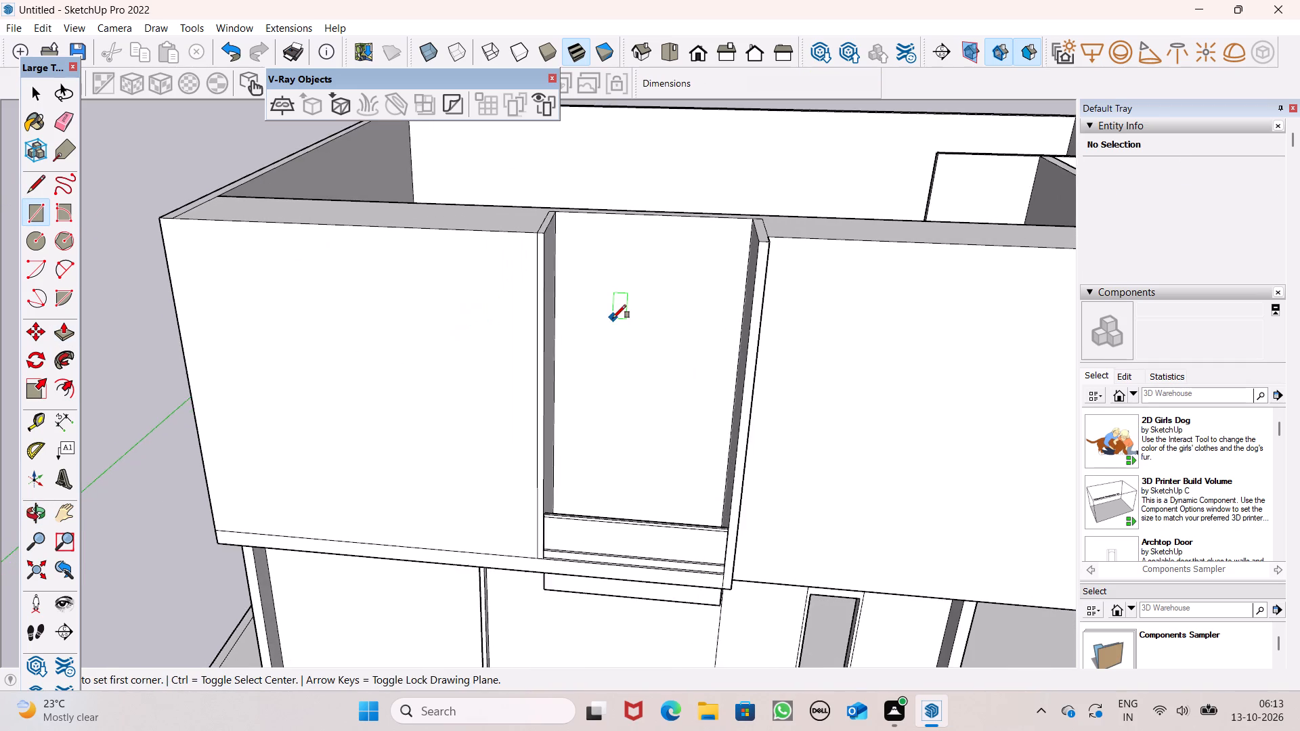
pyautogui.scroll(5, 612, 317)
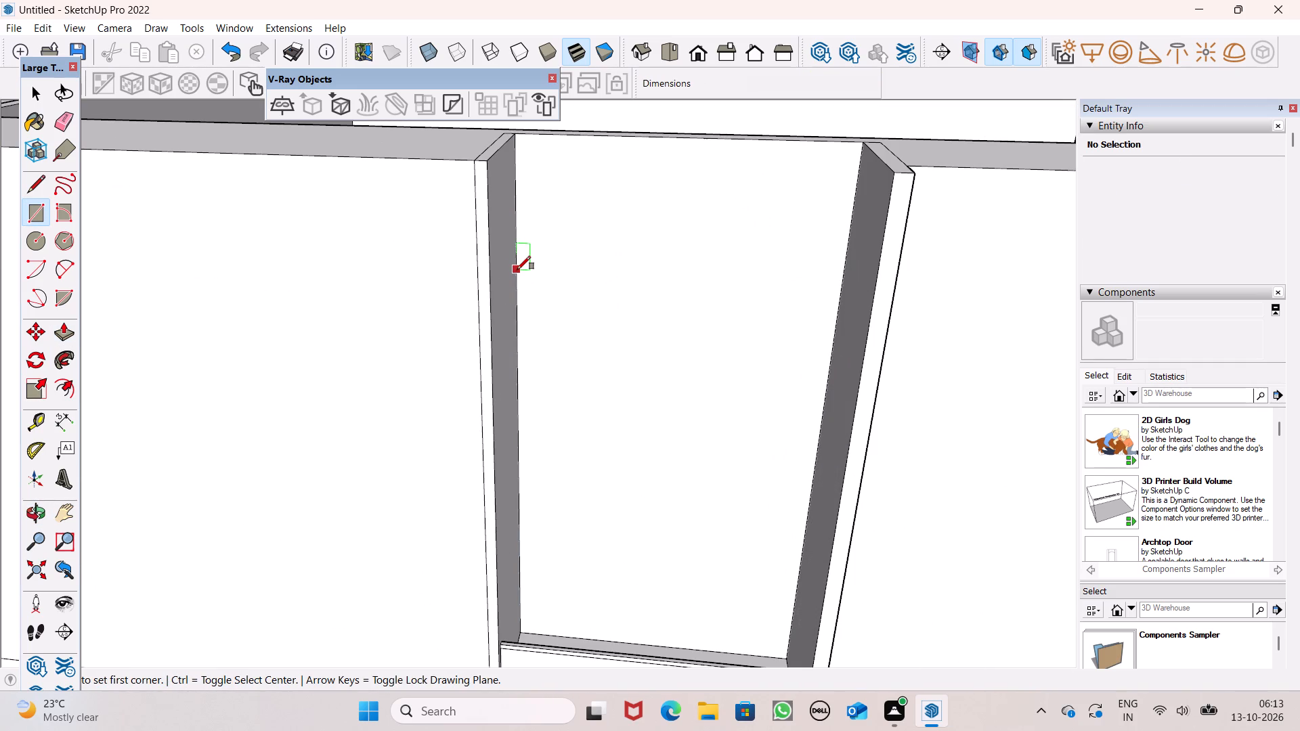
pyautogui.click(517, 261)
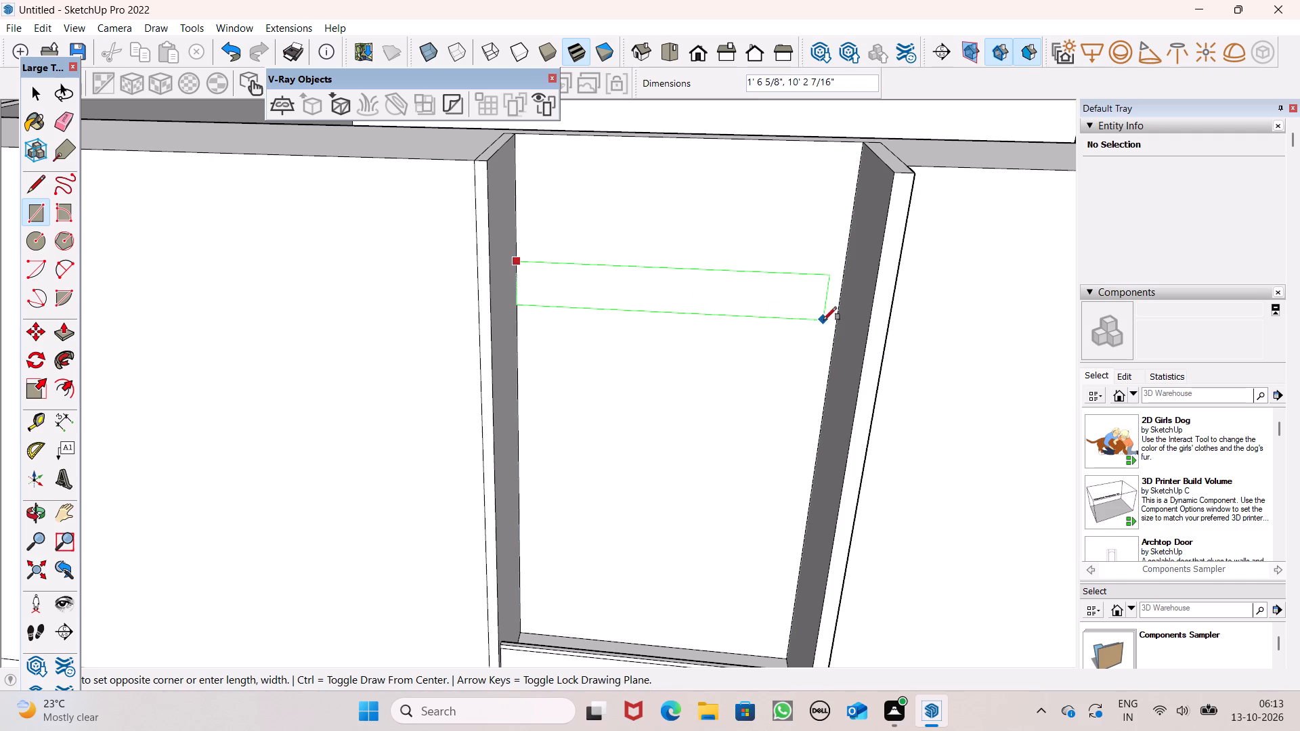
pyautogui.click(839, 313)
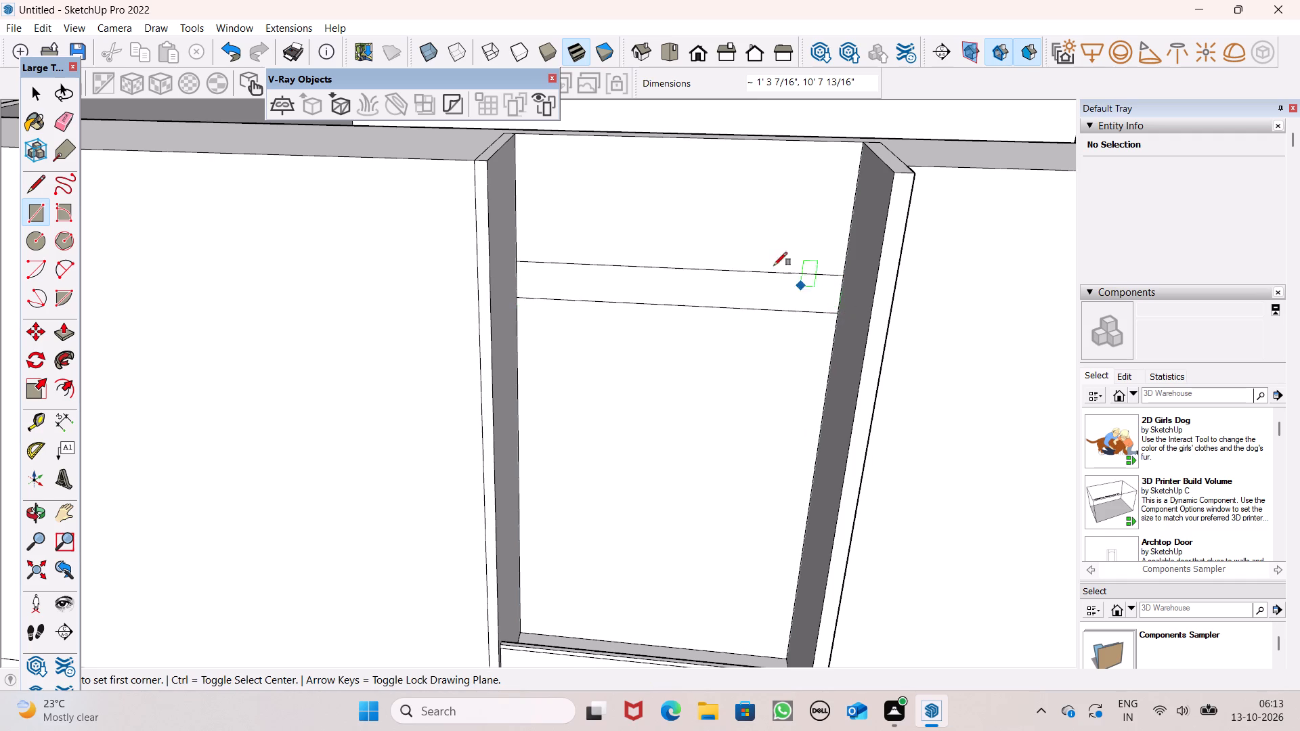
# Pull the strip on the bay's back wall out about 3' to form a ledge between the side walls.
pyautogui.scroll(-3, 585, 273)
pyautogui.click(70, 338)
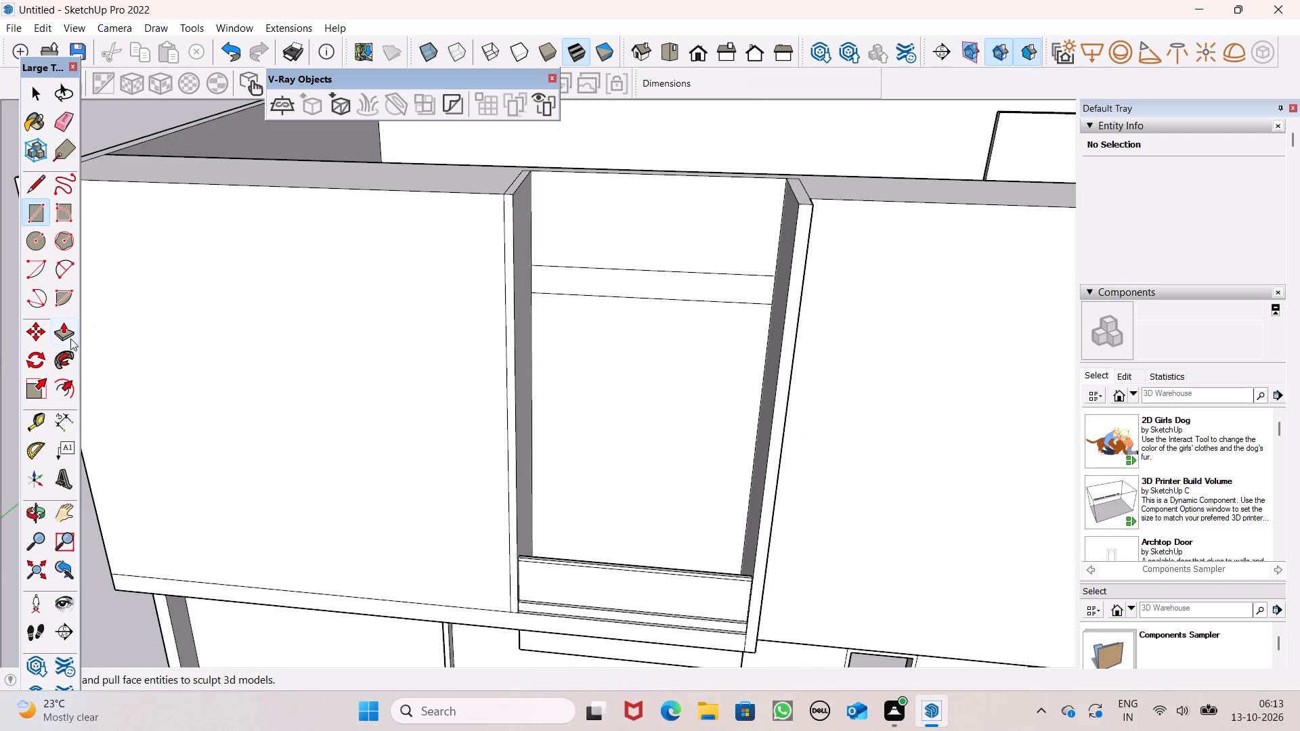
pyautogui.scroll(-2, 444, 268)
pyautogui.moveTo(674, 307); pyautogui.dragTo(638, 367, button='middle')
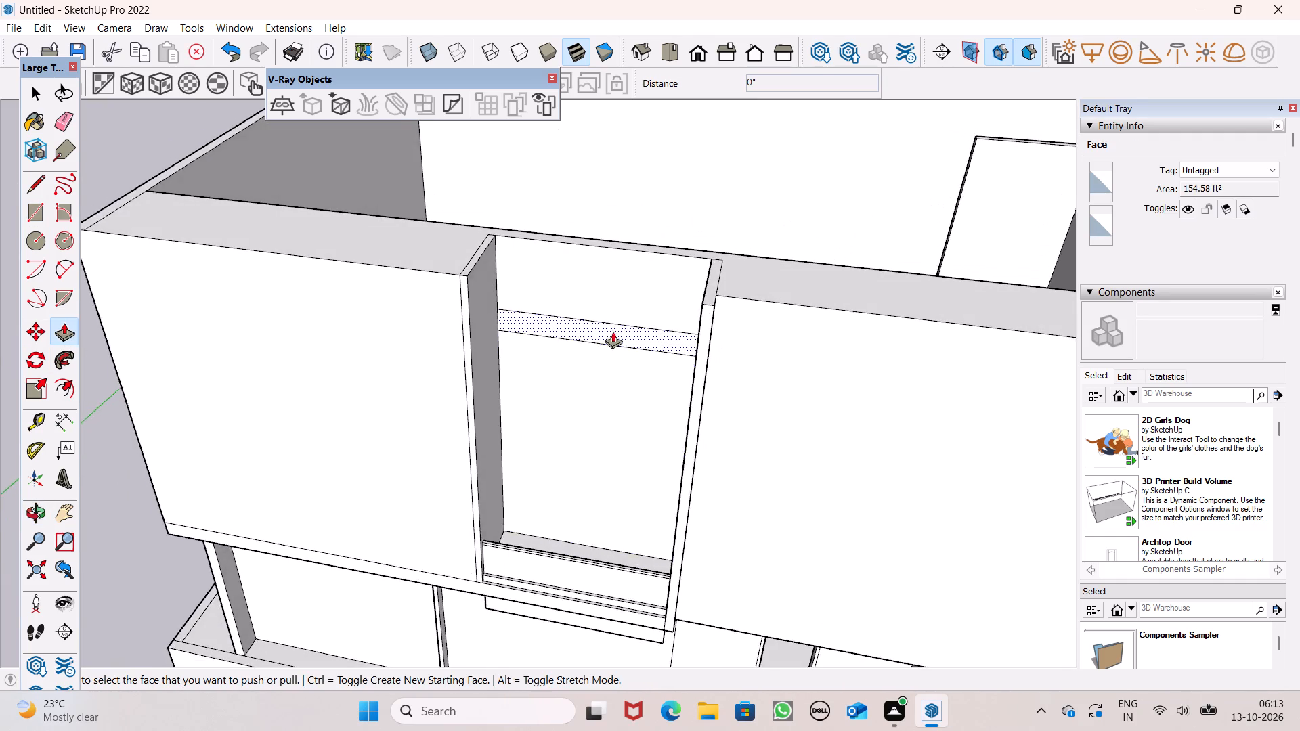
pyautogui.scroll(4, 608, 330)
pyautogui.moveTo(569, 334); pyautogui.dragTo(543, 354)
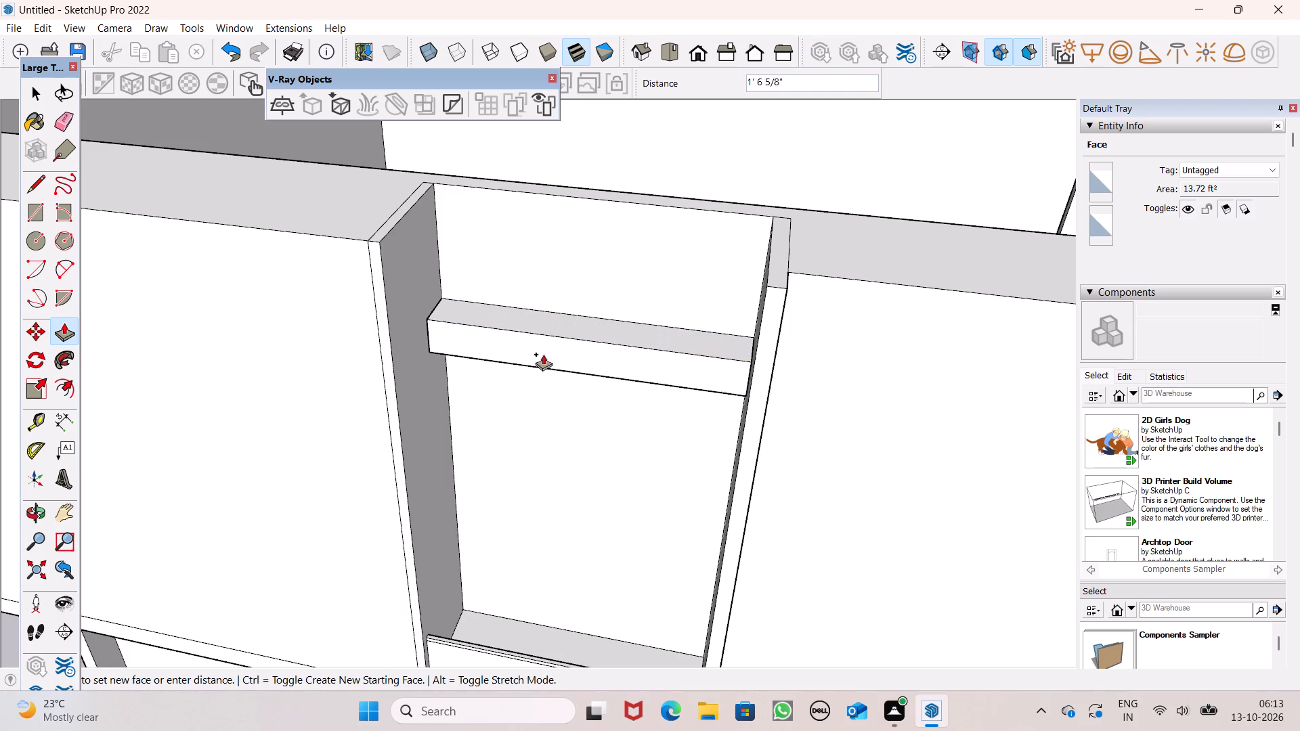
pyautogui.moveTo(543, 354); pyautogui.dragTo(517, 366)
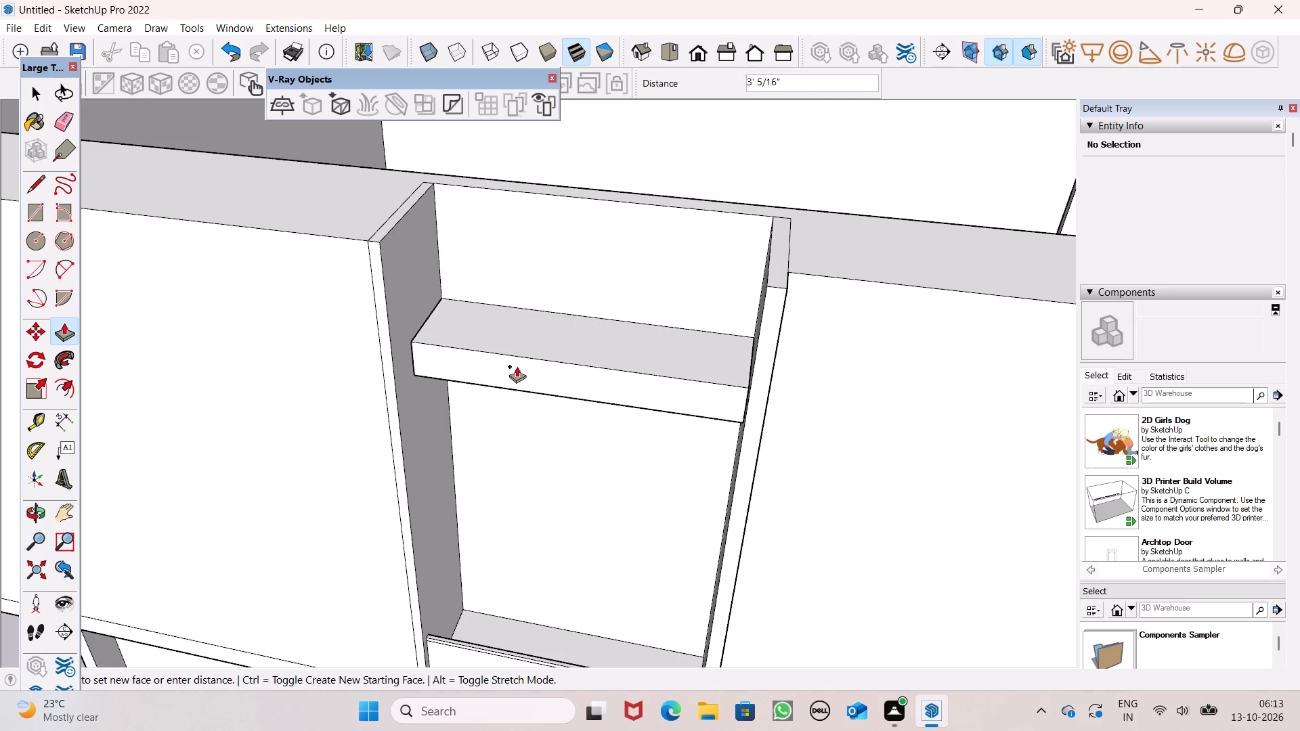
pyautogui.moveTo(517, 366); pyautogui.dragTo(516, 366)
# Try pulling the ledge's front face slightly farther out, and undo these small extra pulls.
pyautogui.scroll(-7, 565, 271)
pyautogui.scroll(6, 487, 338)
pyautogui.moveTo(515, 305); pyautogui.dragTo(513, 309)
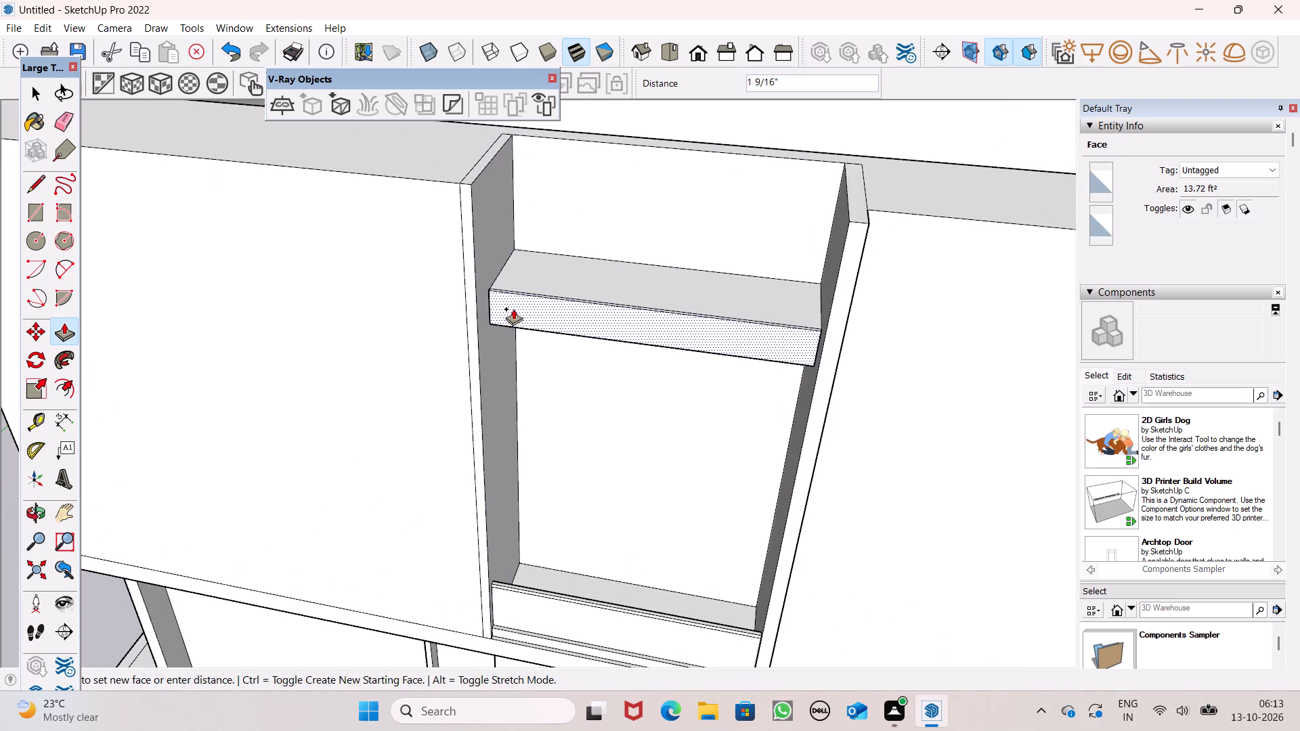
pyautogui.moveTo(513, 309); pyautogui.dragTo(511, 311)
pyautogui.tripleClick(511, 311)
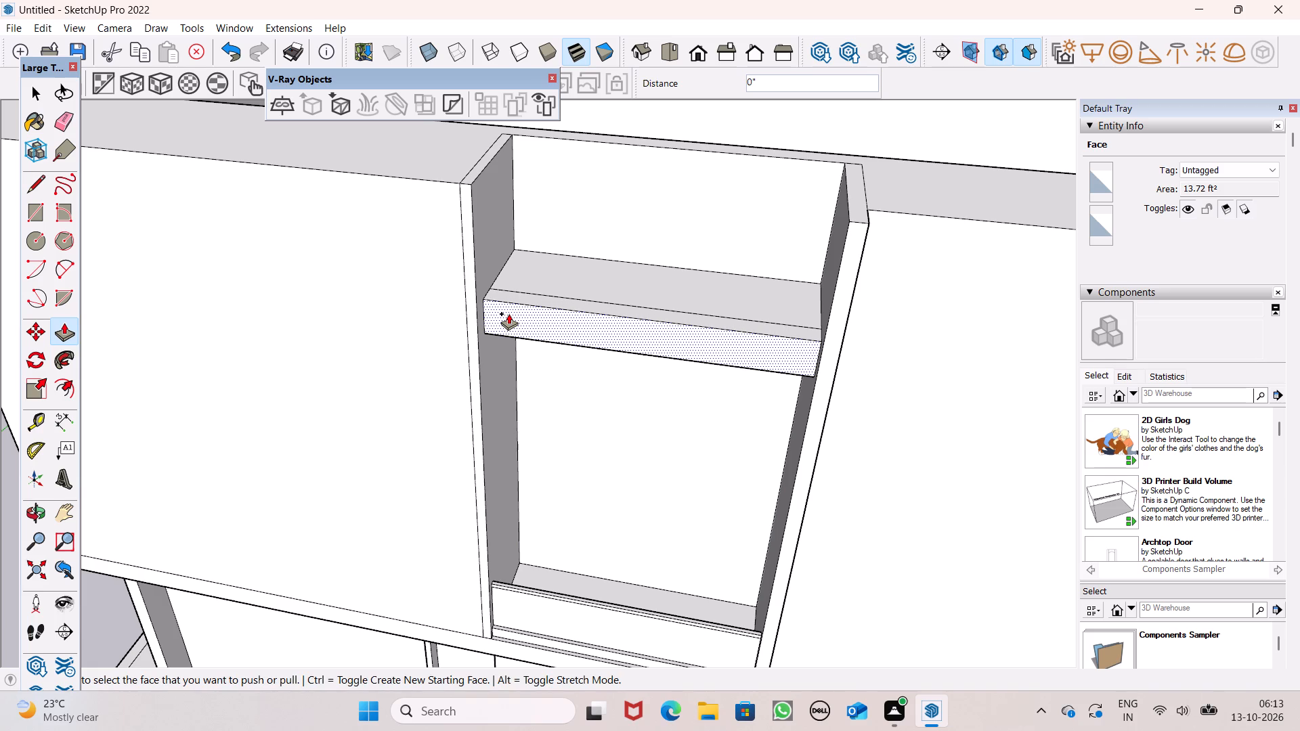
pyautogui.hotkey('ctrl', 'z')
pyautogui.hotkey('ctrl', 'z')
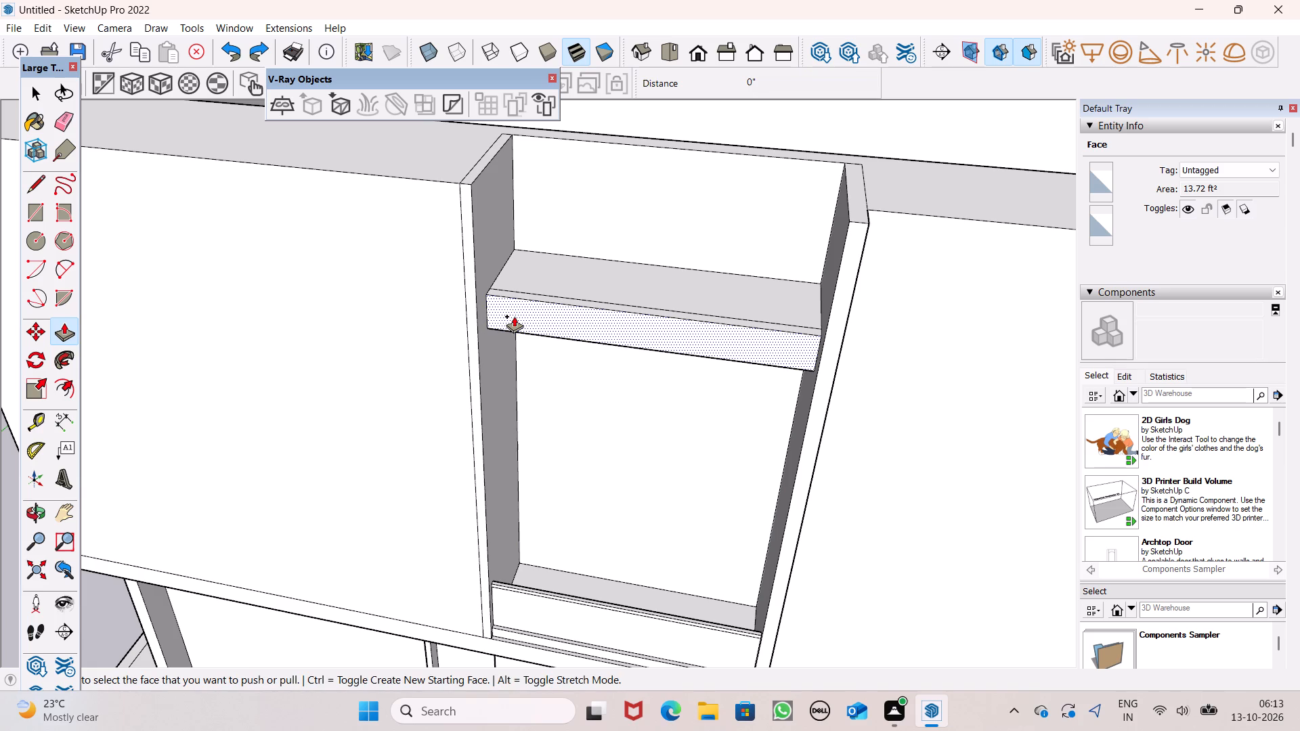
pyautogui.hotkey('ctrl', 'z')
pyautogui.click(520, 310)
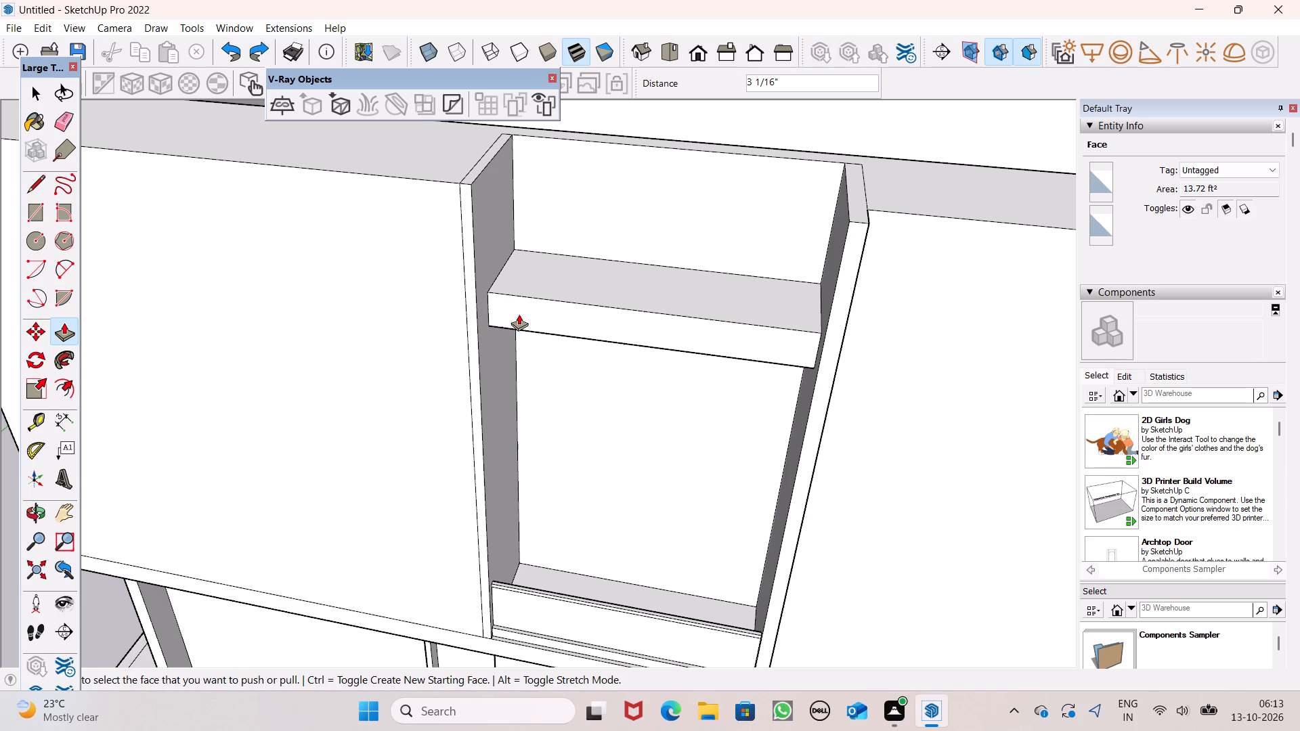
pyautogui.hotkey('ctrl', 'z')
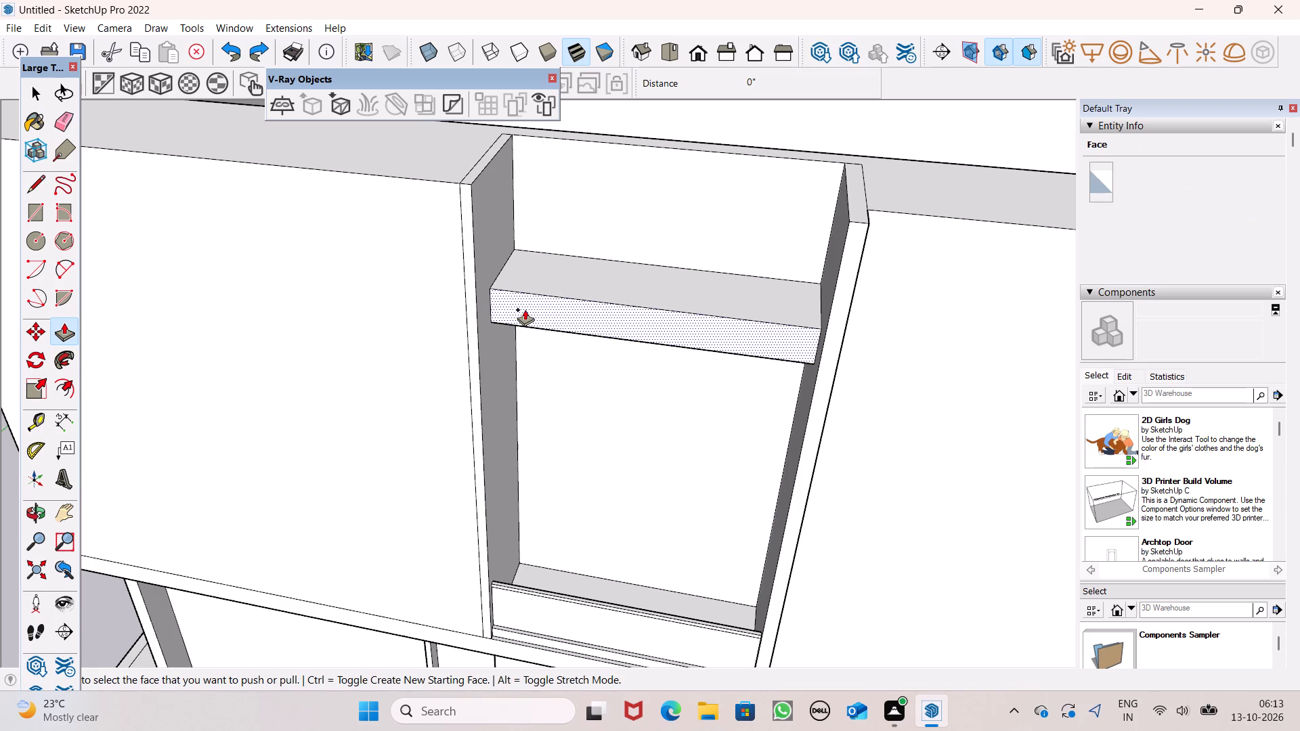
# Pull the ledge's front face out about 8" farther towards the front of the bay.
pyautogui.moveTo(525, 311); pyautogui.dragTo(519, 321)
pyautogui.scroll(-6, 544, 265)
pyautogui.moveTo(565, 345); pyautogui.dragTo(567, 345, button='middle')
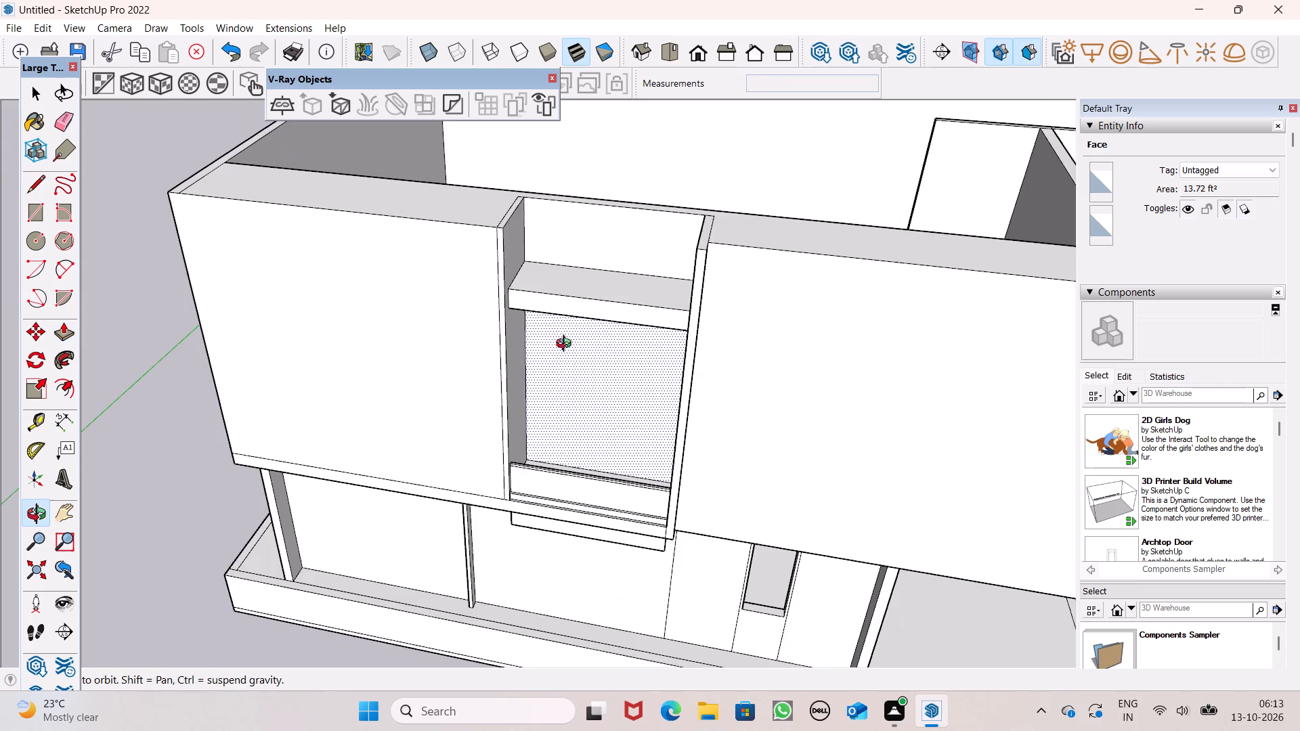
pyautogui.moveTo(567, 345); pyautogui.dragTo(786, 187, button='middle')
pyautogui.press('space')
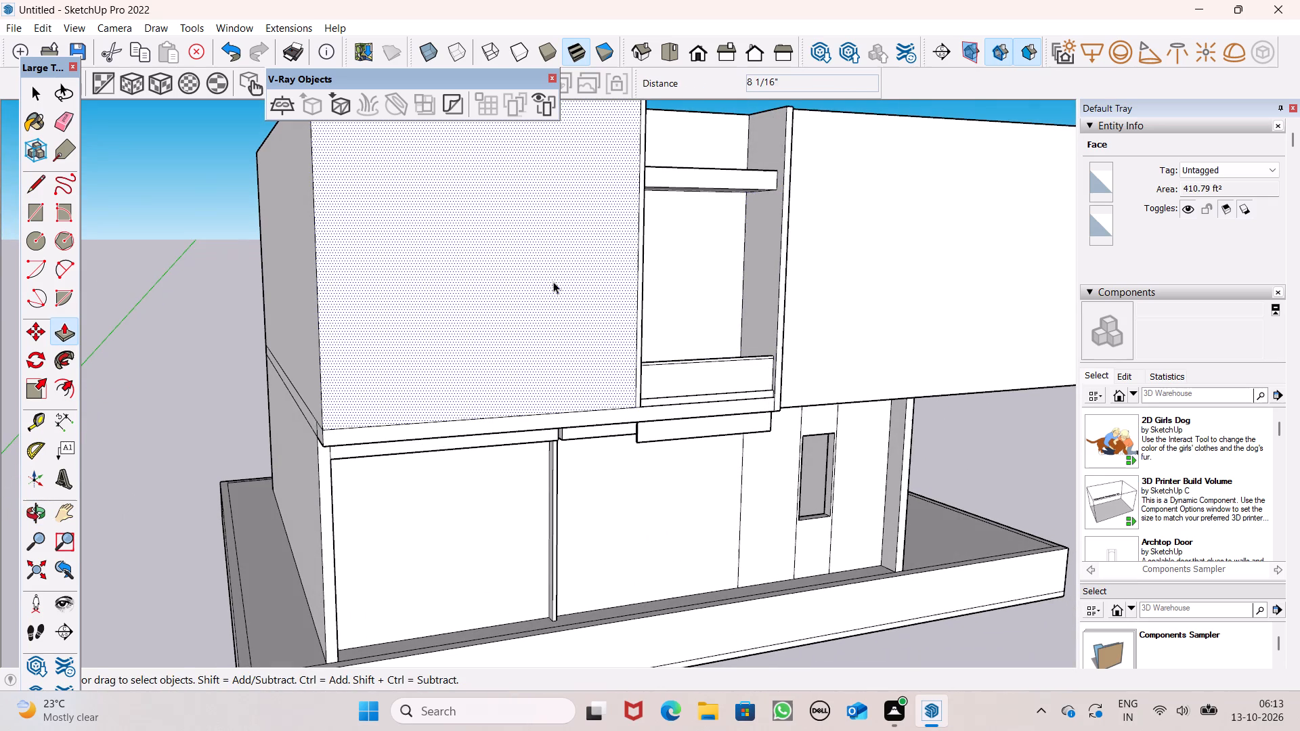
# Examine the whole building from the front and the open corner, checking the ledge against the upper storey walls.
pyautogui.scroll(-11, 553, 282)
pyautogui.scroll(-2, 869, 384)
pyautogui.moveTo(913, 377); pyautogui.dragTo(738, 410, button='middle')
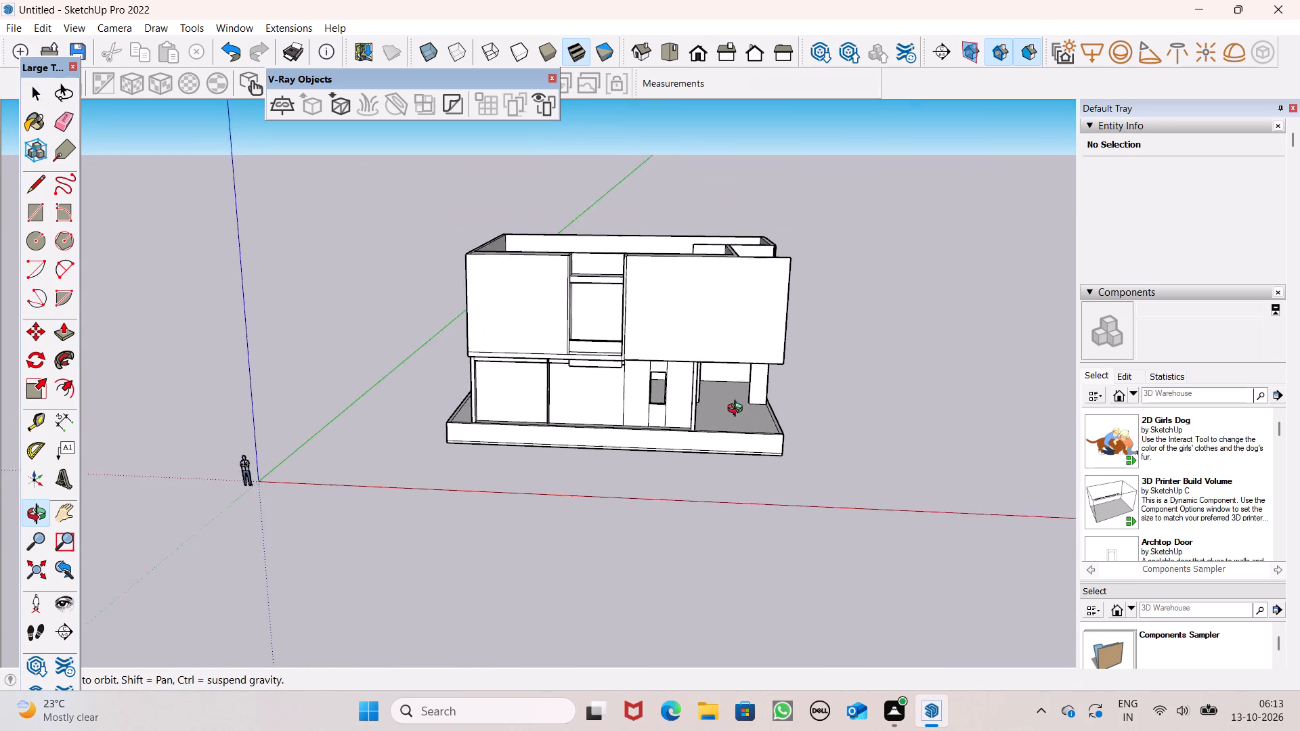
pyautogui.moveTo(738, 410); pyautogui.dragTo(738, 427, button='middle')
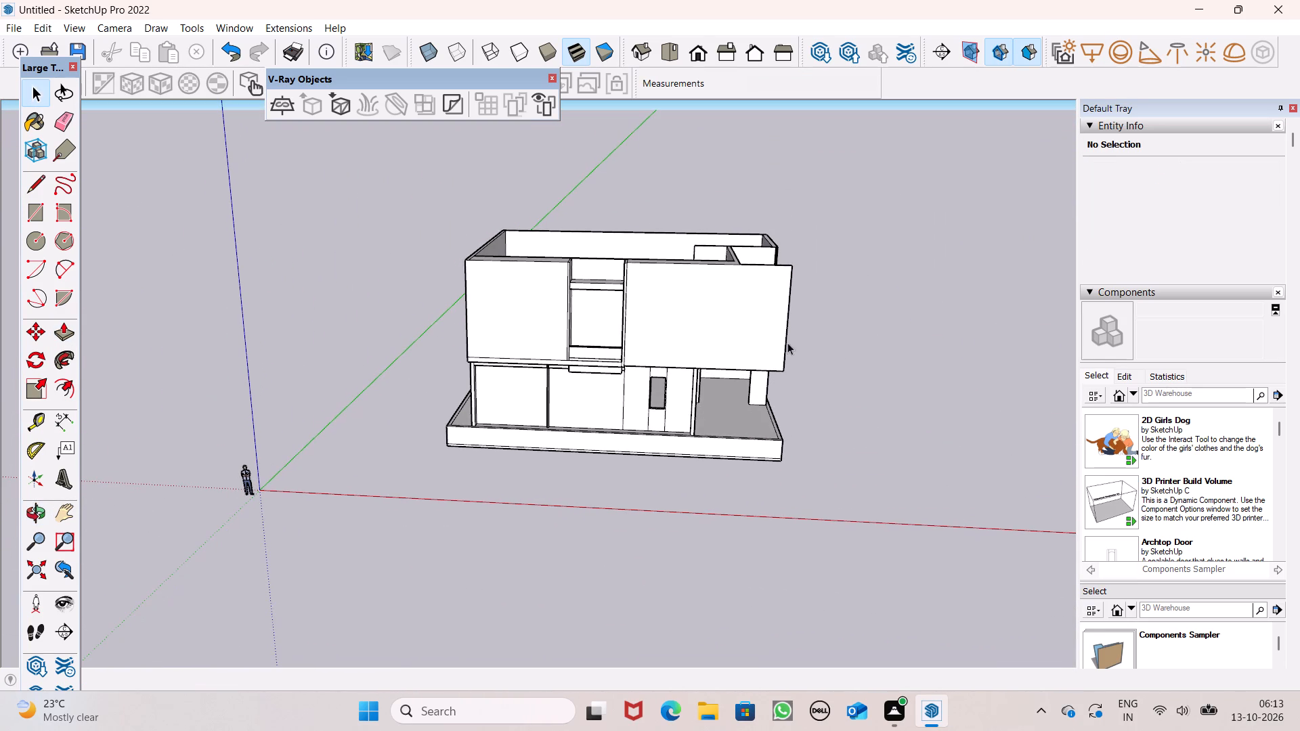
pyautogui.click(35, 180)
pyautogui.scroll(5, 795, 302)
pyautogui.moveTo(768, 330); pyautogui.dragTo(551, 392, button='middle')
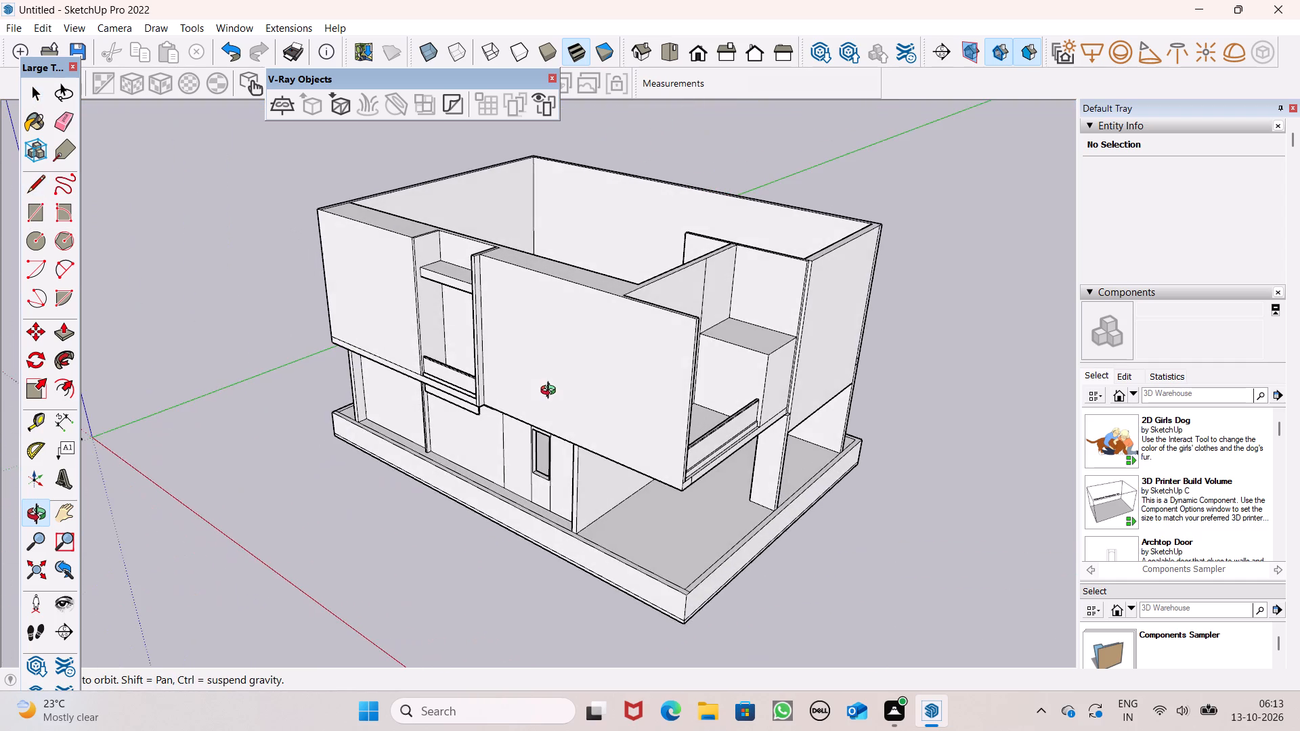
pyautogui.moveTo(551, 392); pyautogui.dragTo(782, 363, button='middle')
pyautogui.scroll(-2, 821, 320)
pyautogui.moveTo(861, 386); pyautogui.dragTo(797, 397, button='middle')
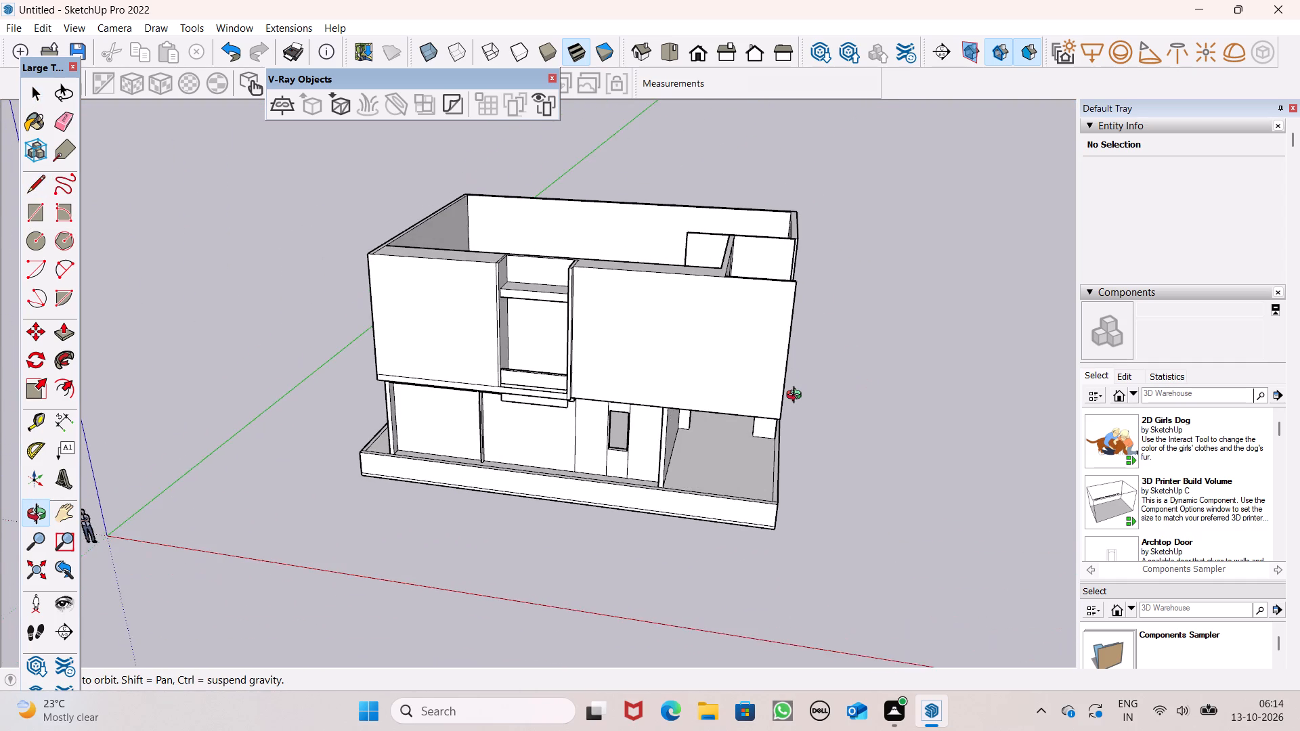
pyautogui.moveTo(797, 397); pyautogui.dragTo(837, 370, button='middle')
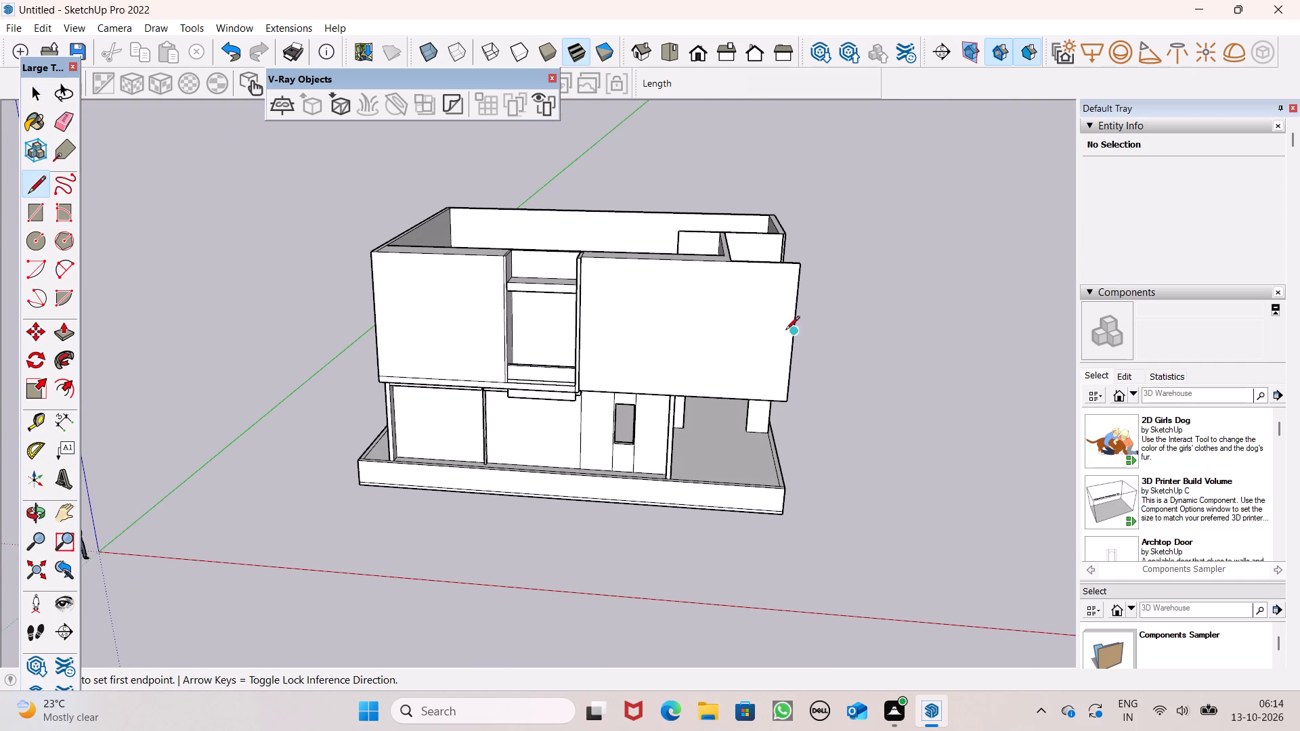
pyautogui.press('space')
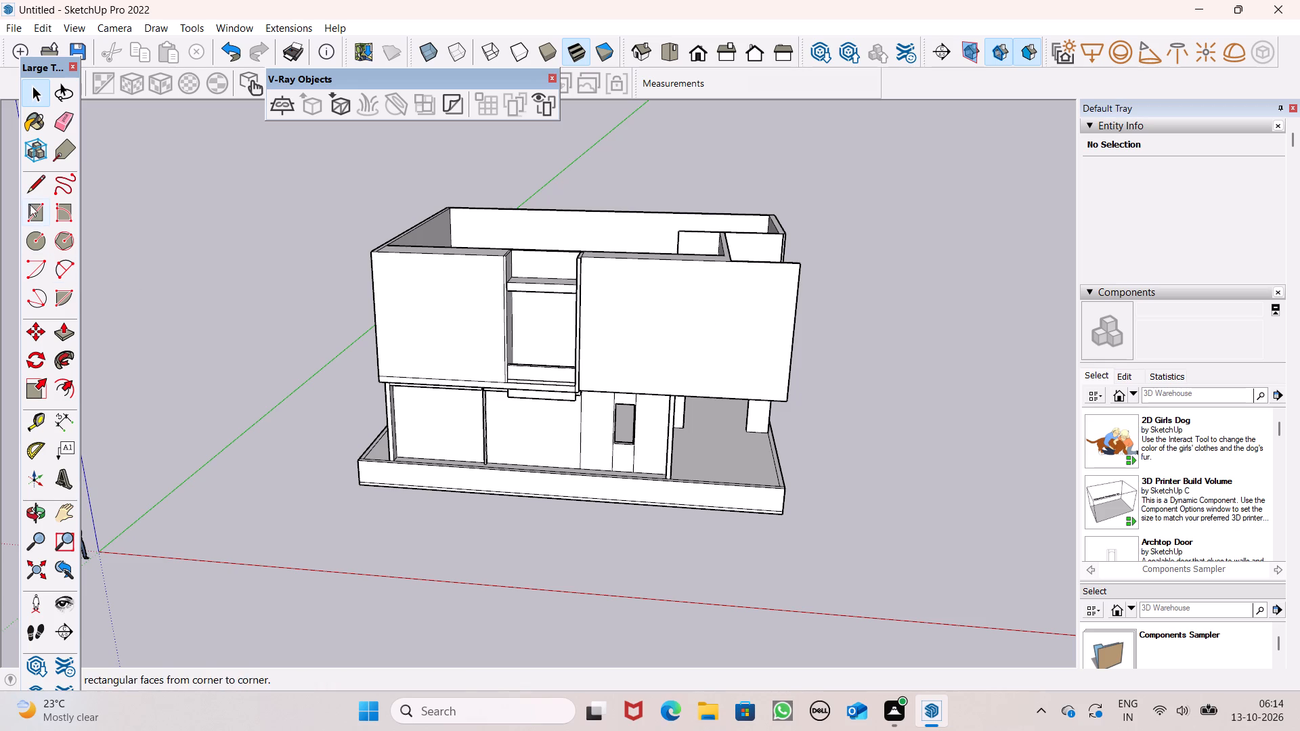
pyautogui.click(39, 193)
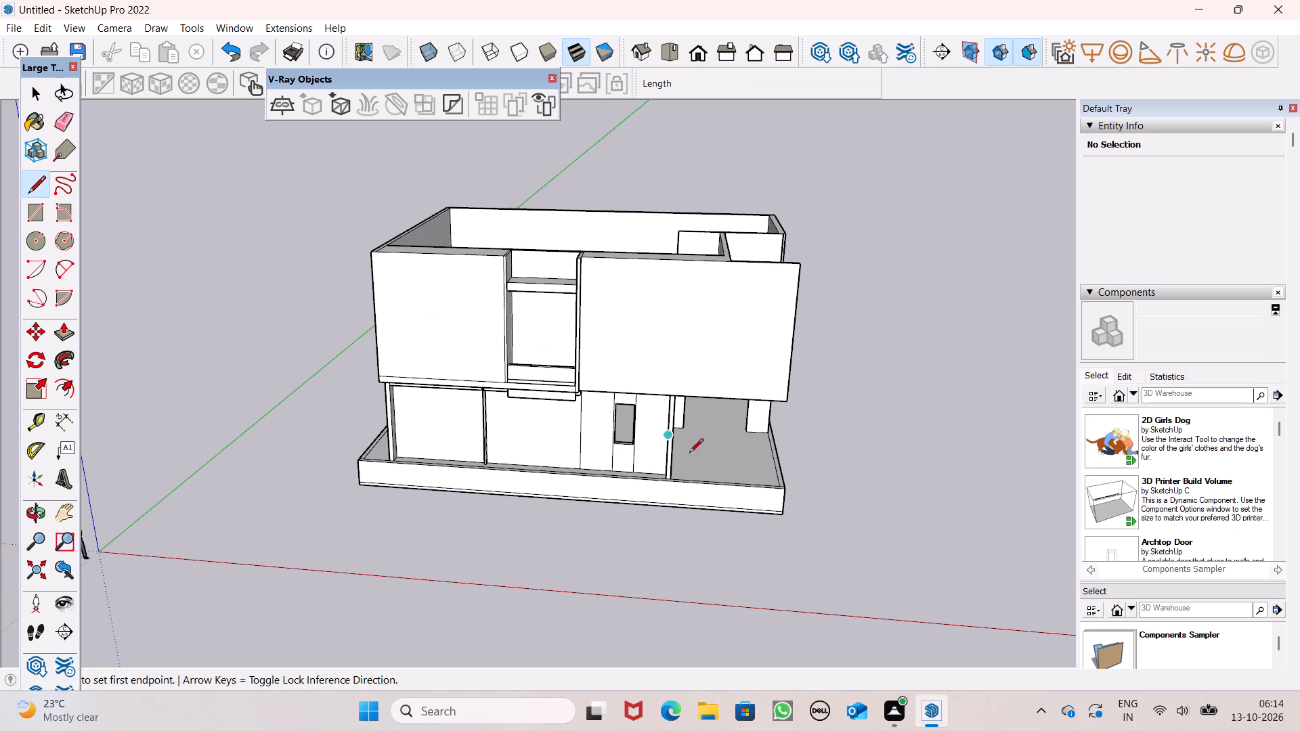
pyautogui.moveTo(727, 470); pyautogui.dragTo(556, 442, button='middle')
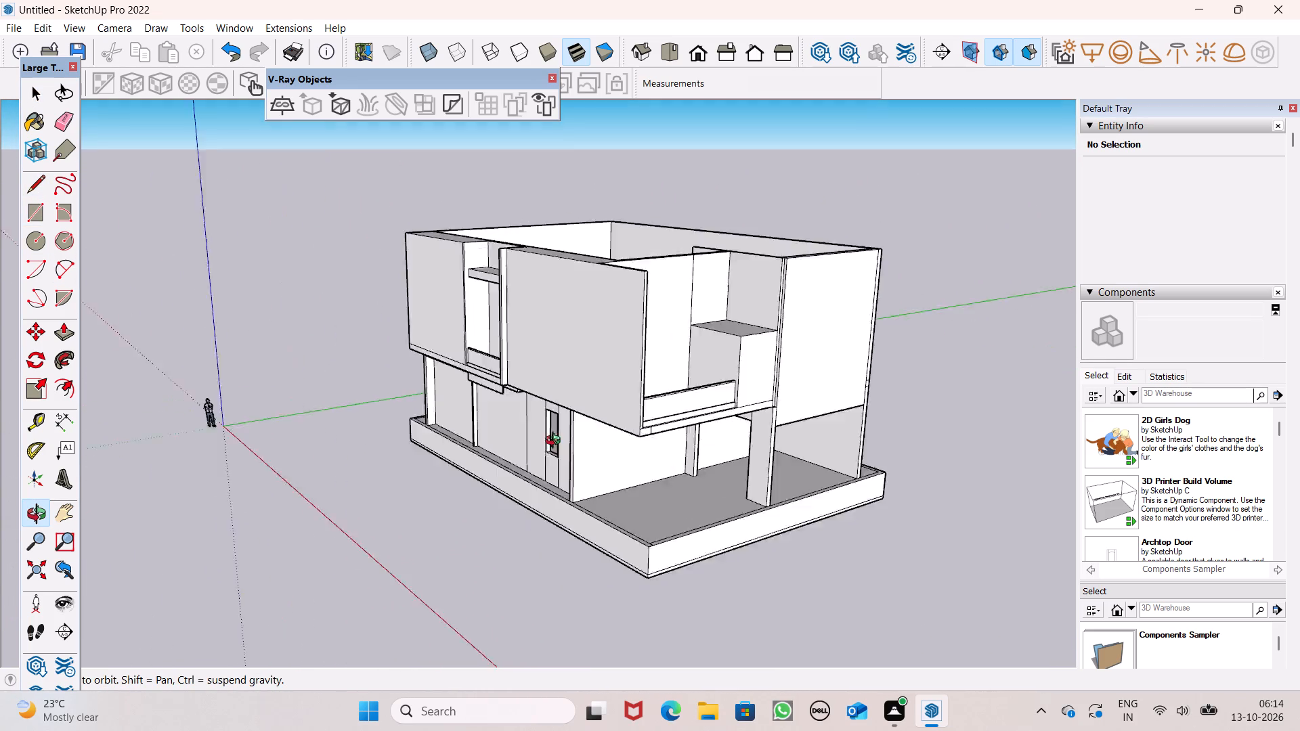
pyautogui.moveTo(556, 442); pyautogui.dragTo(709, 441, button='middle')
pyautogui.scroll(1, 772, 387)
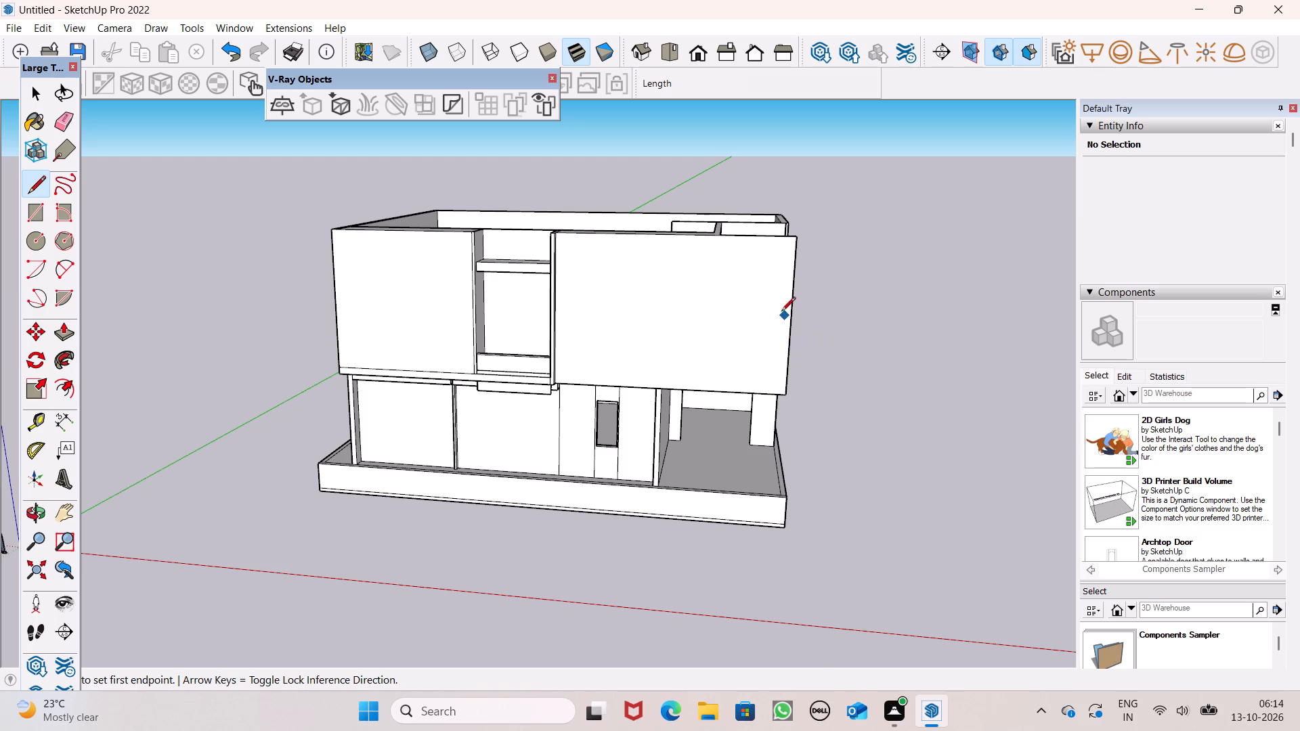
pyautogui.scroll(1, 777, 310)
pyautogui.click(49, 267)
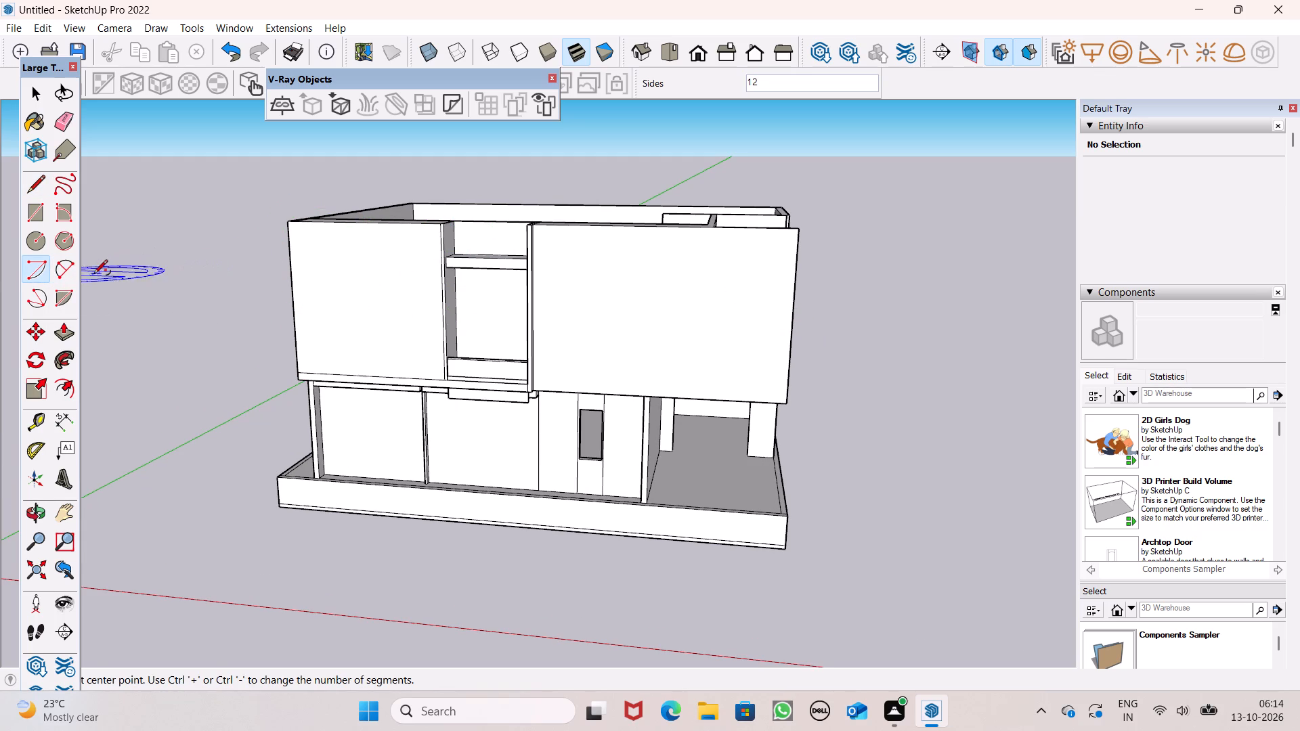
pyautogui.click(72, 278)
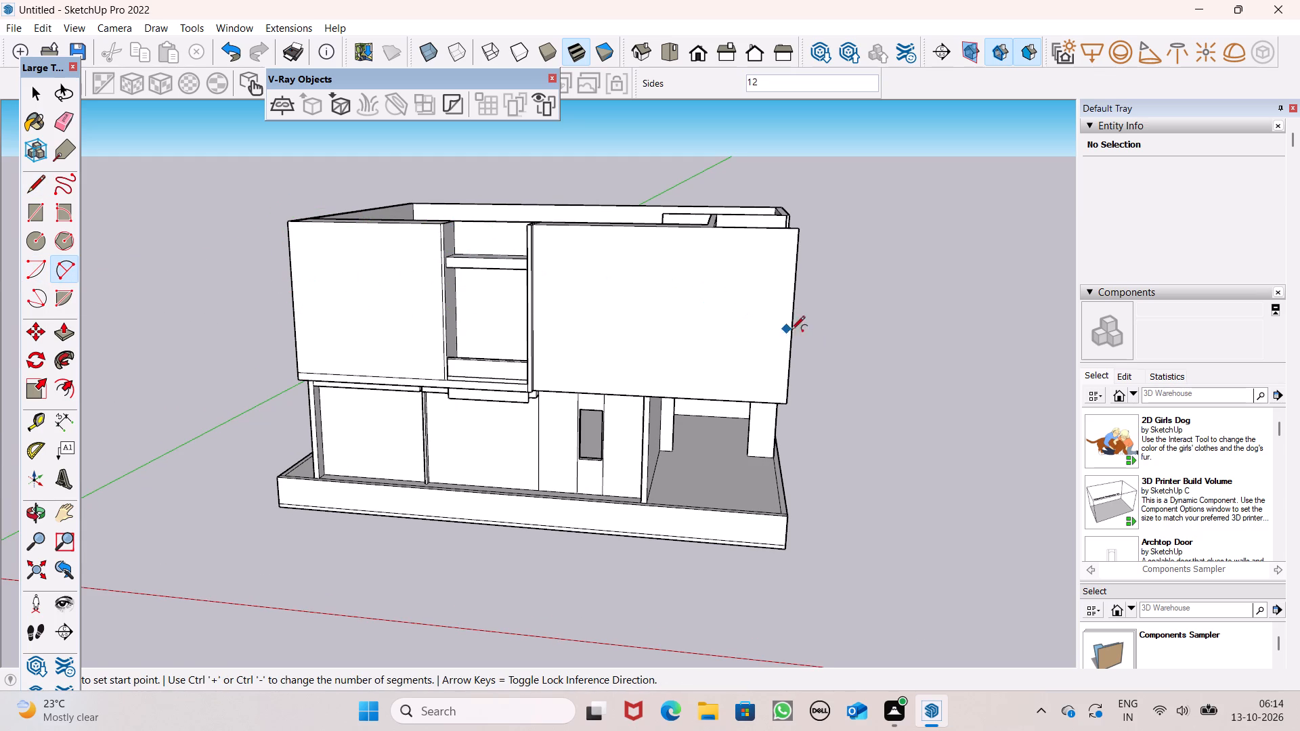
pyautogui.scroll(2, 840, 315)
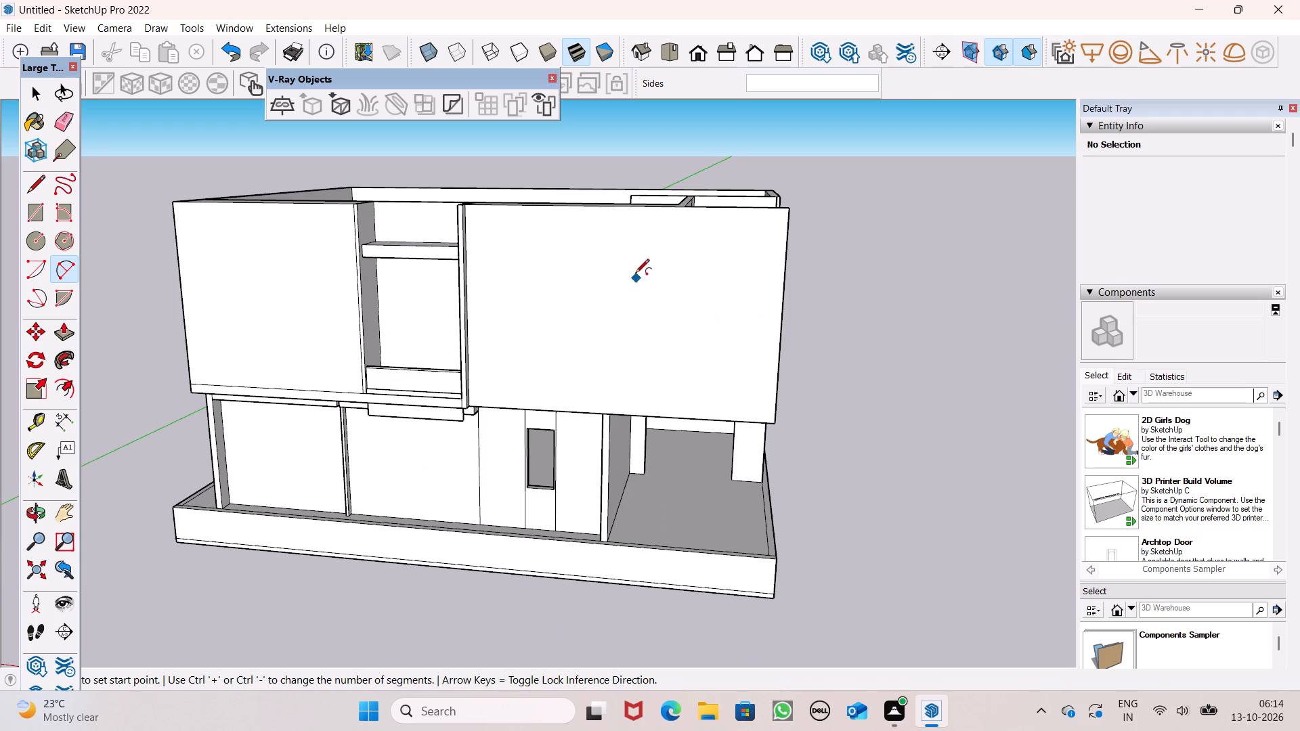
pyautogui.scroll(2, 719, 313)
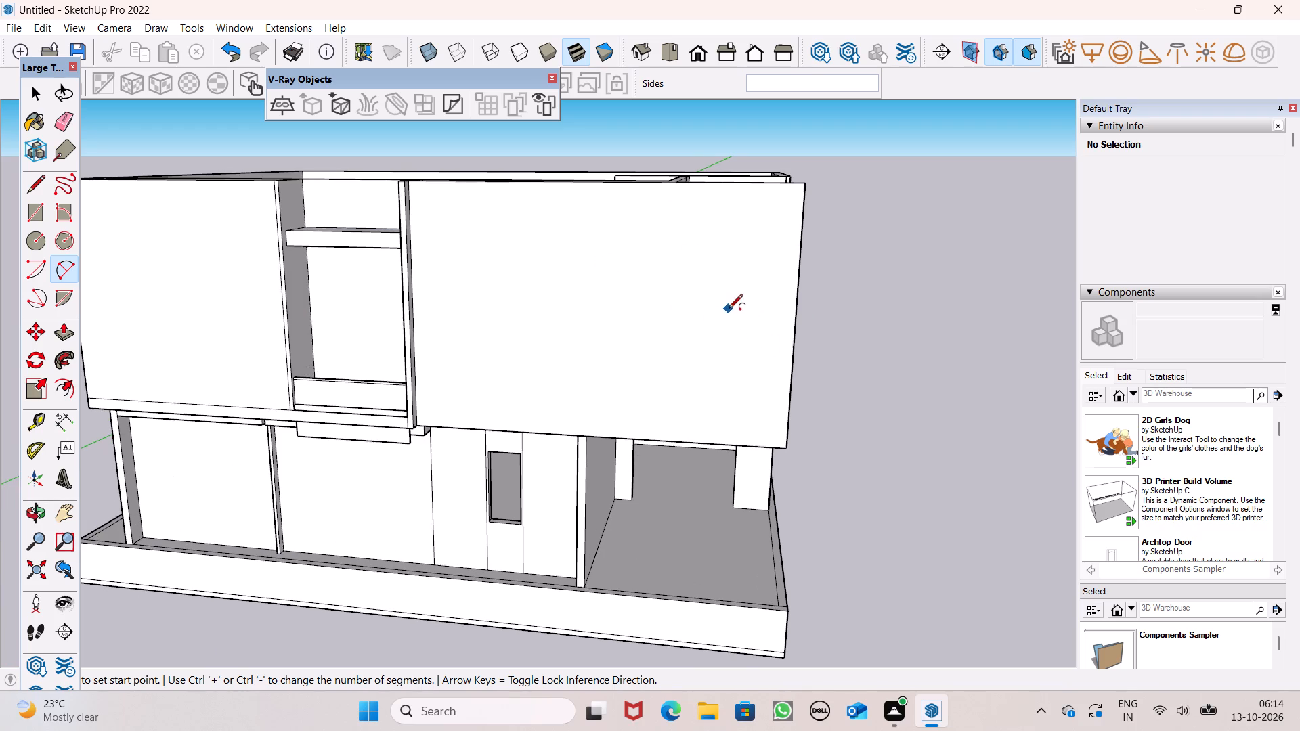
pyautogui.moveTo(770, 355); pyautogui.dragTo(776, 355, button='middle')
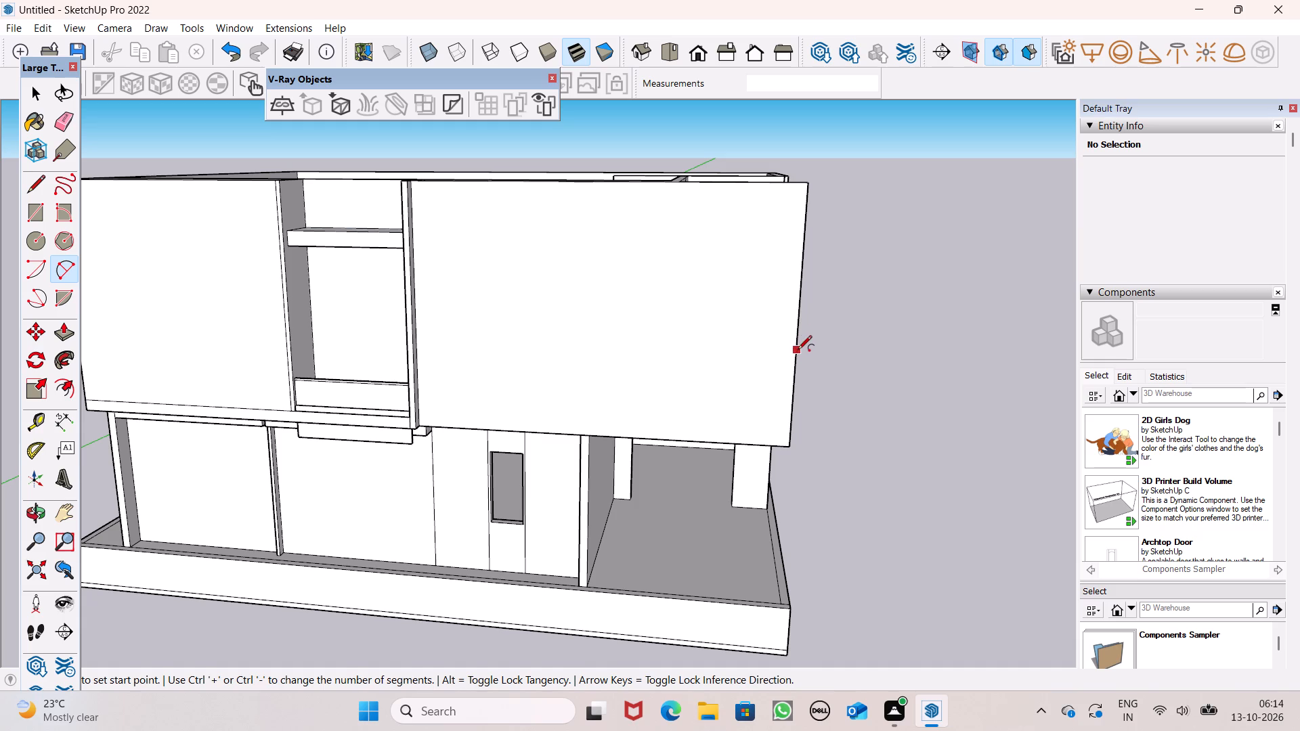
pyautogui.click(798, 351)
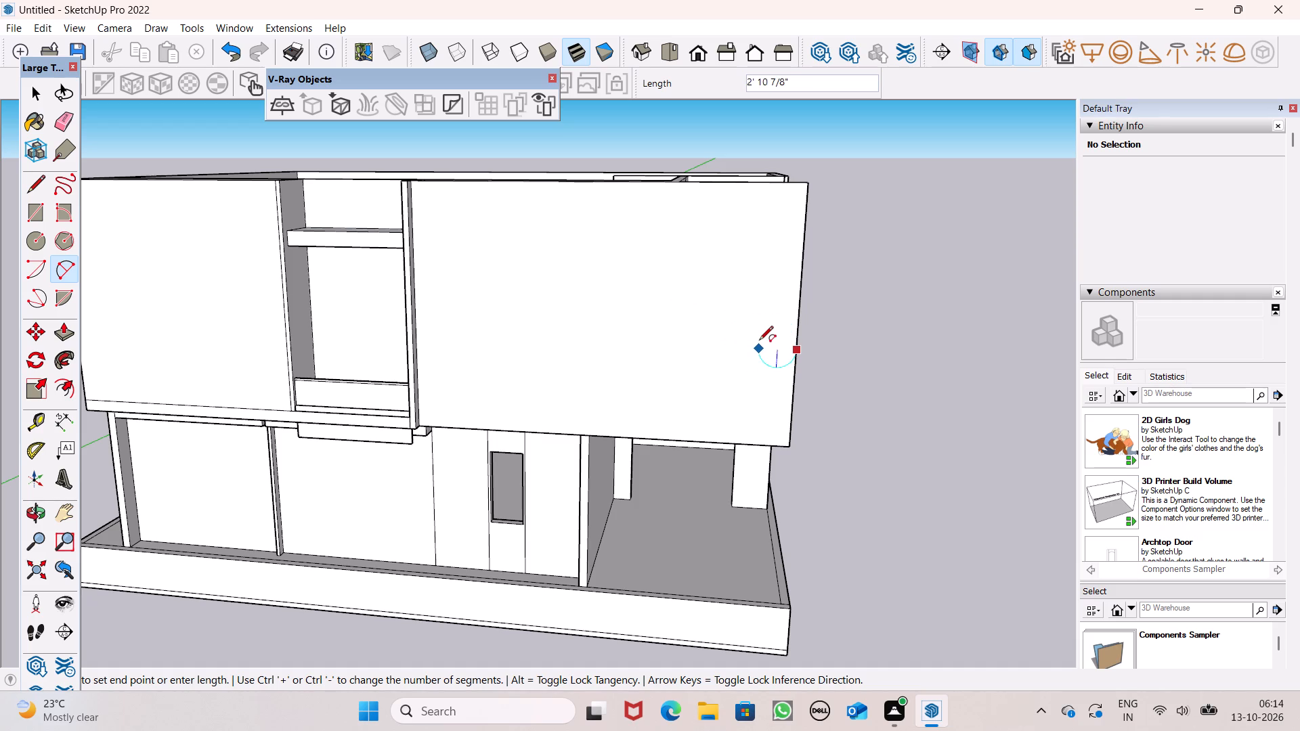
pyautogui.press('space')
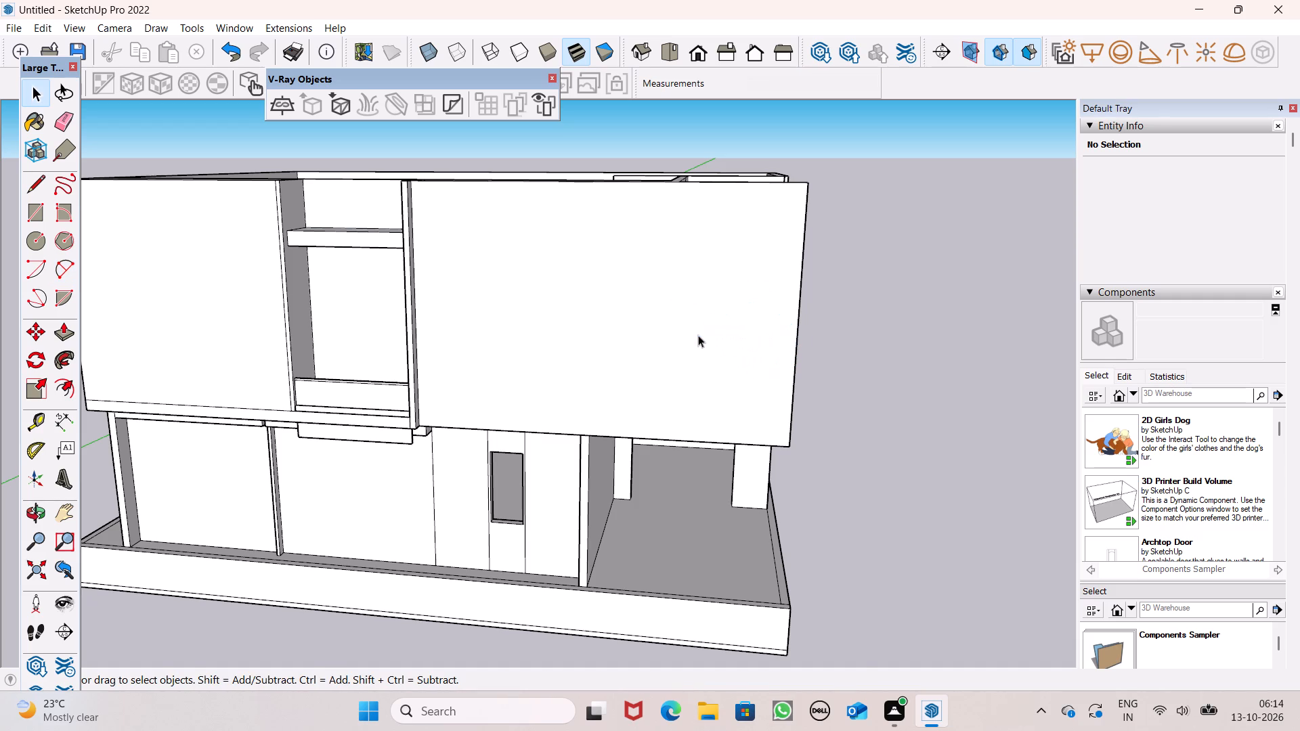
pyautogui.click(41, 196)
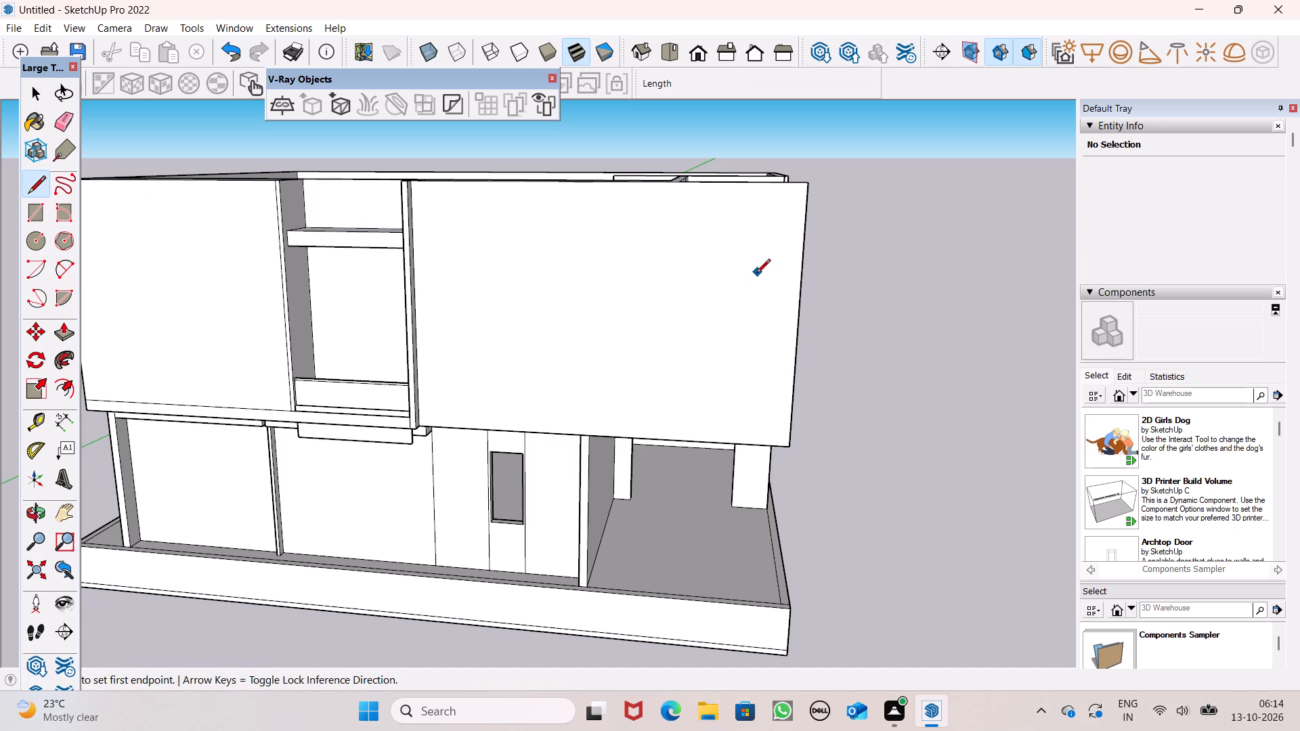
# Pull the top of the low block beside the balcony recess up about 10', level with the upper storey wall tops.
pyautogui.moveTo(833, 336); pyautogui.dragTo(546, 327, button='middle')
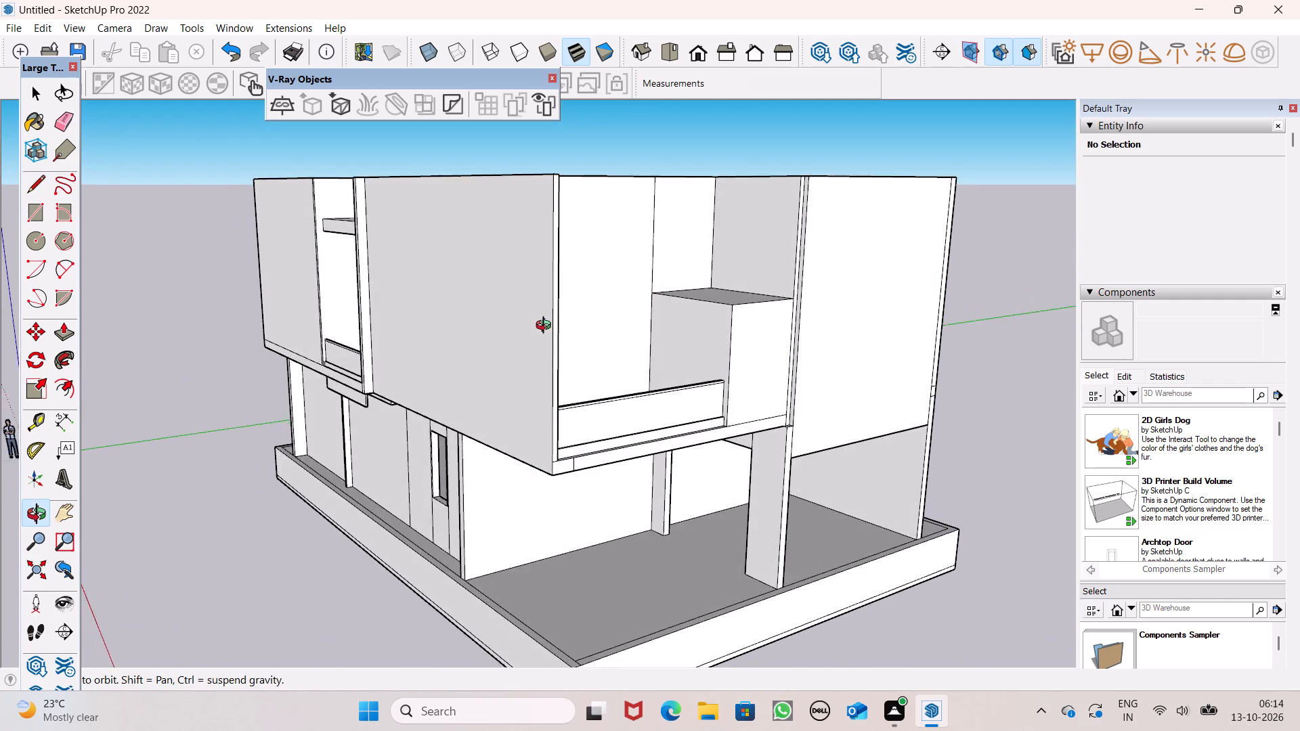
pyautogui.moveTo(546, 327); pyautogui.dragTo(390, 353, button='middle')
pyautogui.scroll(-1, 633, 290)
pyautogui.moveTo(636, 324); pyautogui.dragTo(565, 363, button='middle')
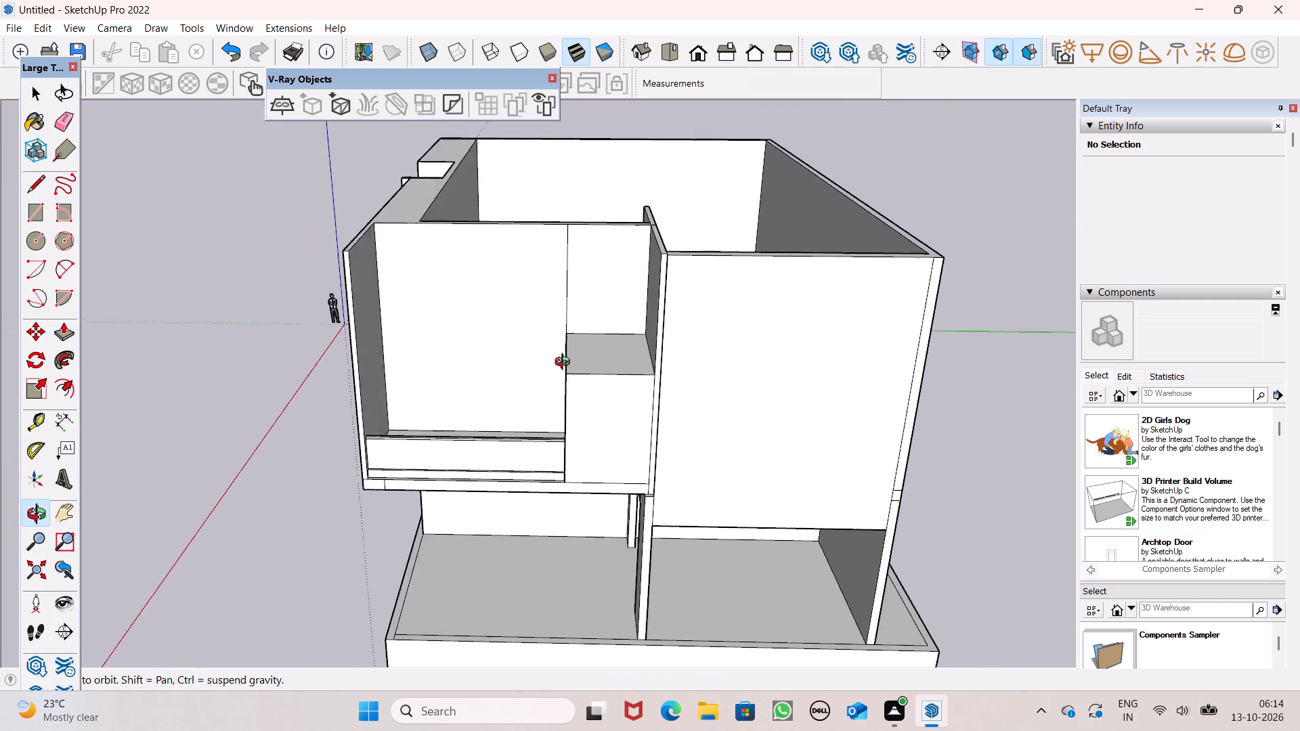
pyautogui.moveTo(565, 363); pyautogui.dragTo(578, 355, button='middle')
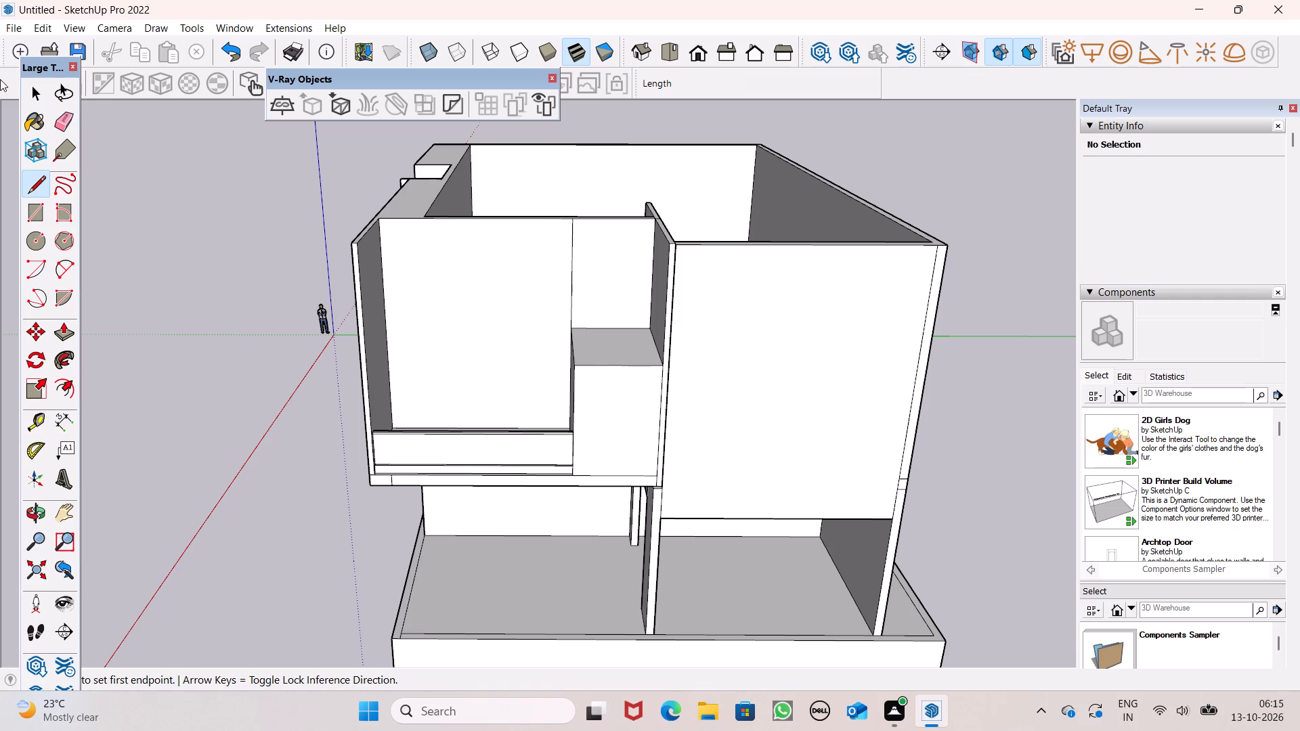
pyautogui.click(62, 330)
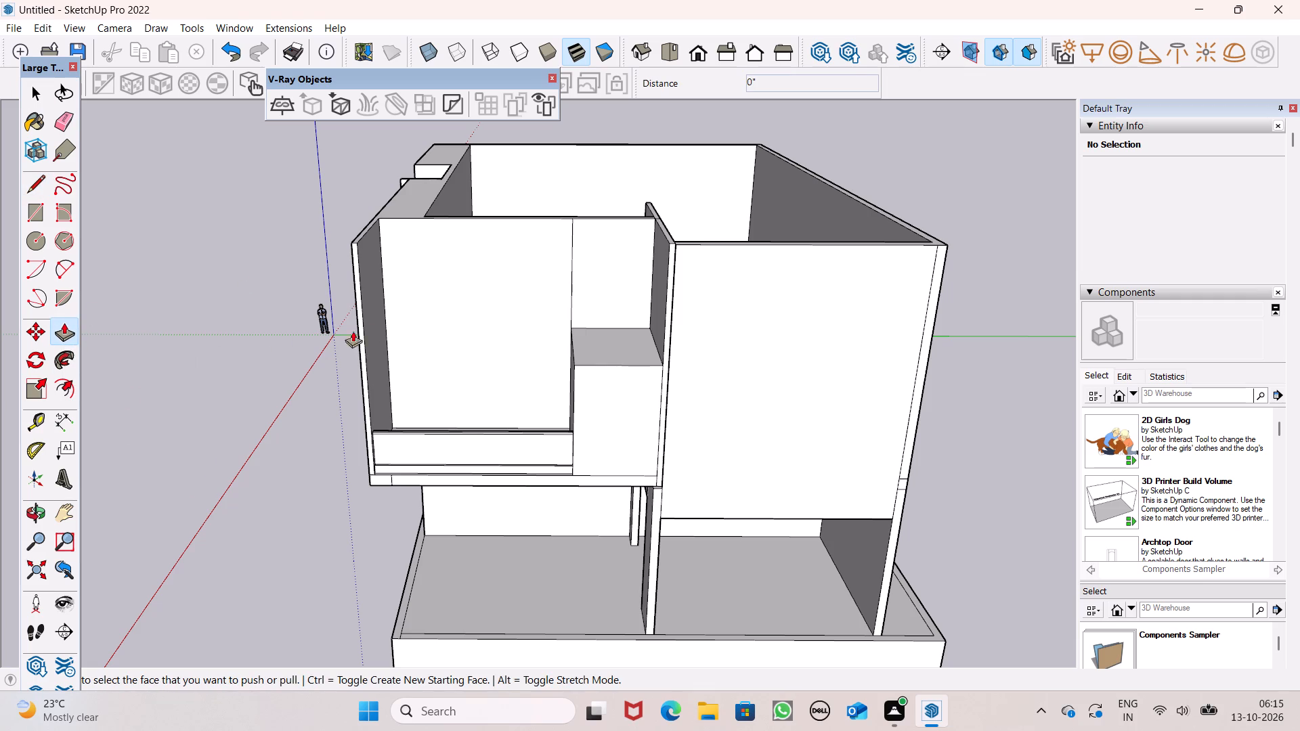
pyautogui.moveTo(610, 335); pyautogui.dragTo(620, 275)
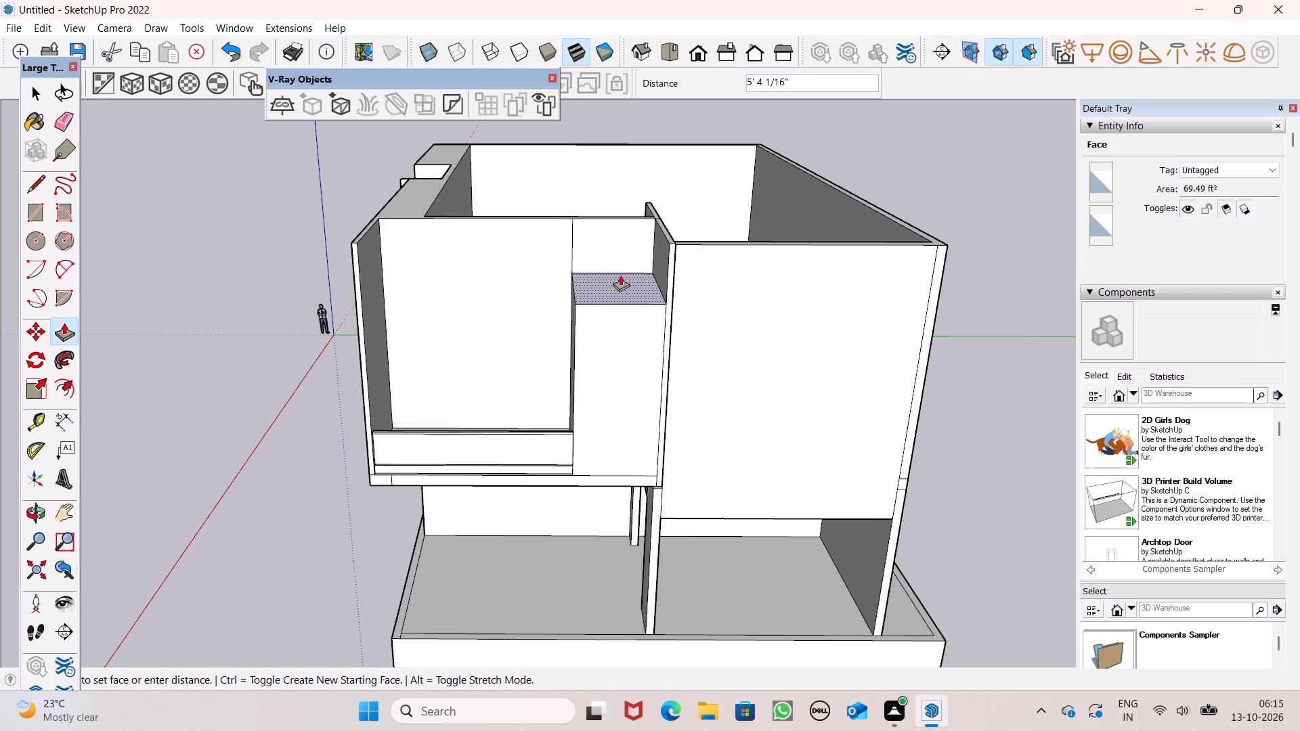
pyautogui.moveTo(620, 275); pyautogui.dragTo(532, 219)
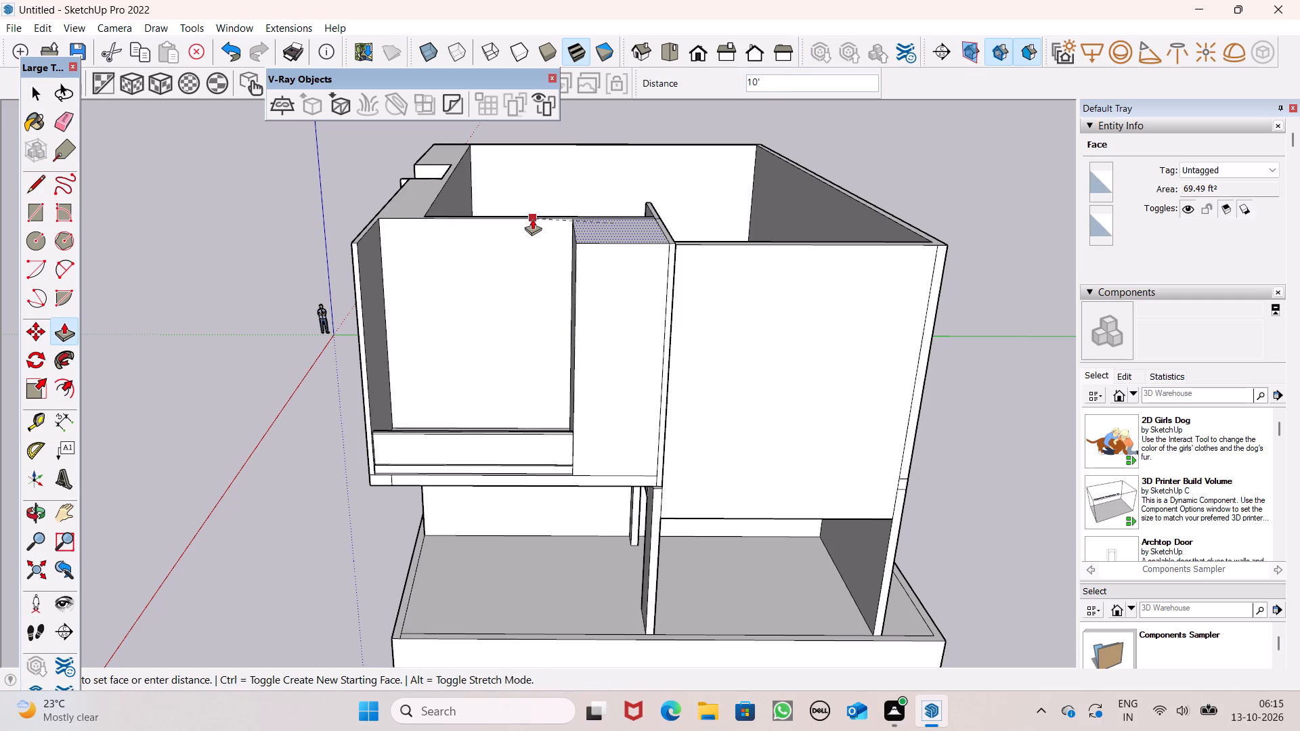
pyautogui.moveTo(532, 219); pyautogui.dragTo(531, 220)
pyautogui.press('space')
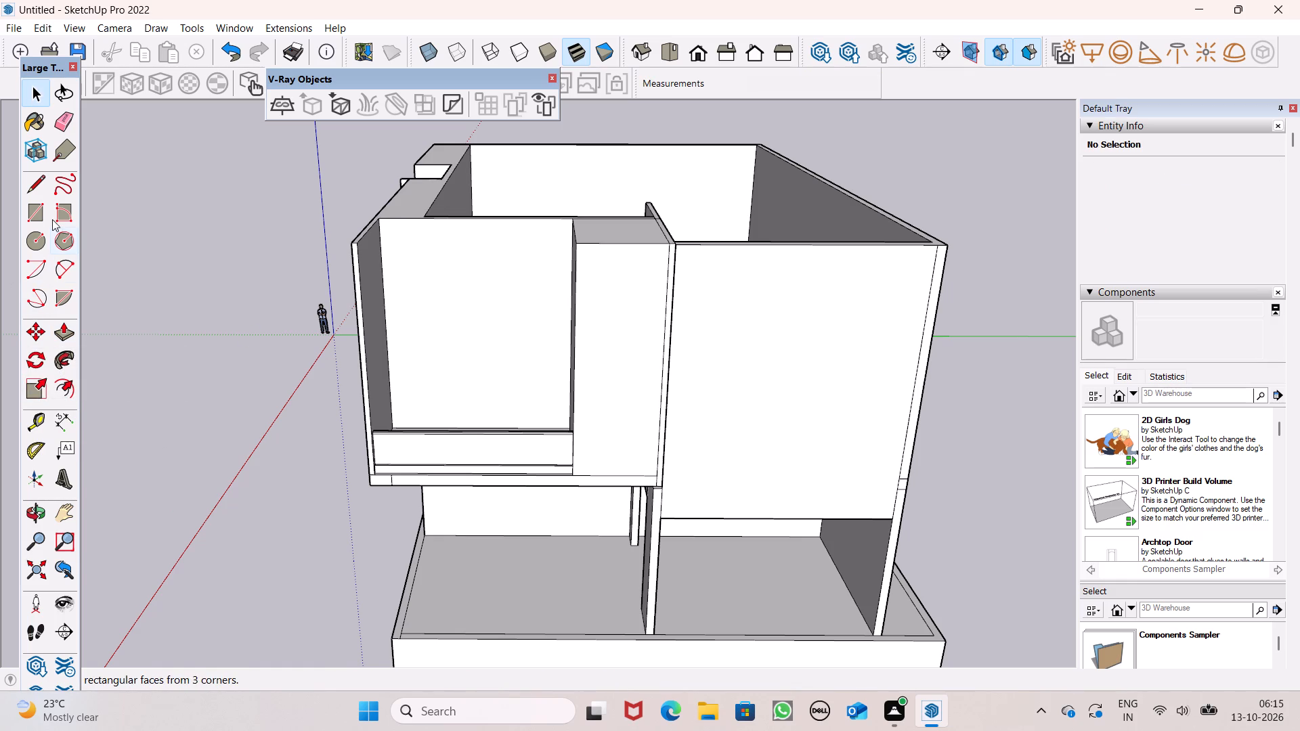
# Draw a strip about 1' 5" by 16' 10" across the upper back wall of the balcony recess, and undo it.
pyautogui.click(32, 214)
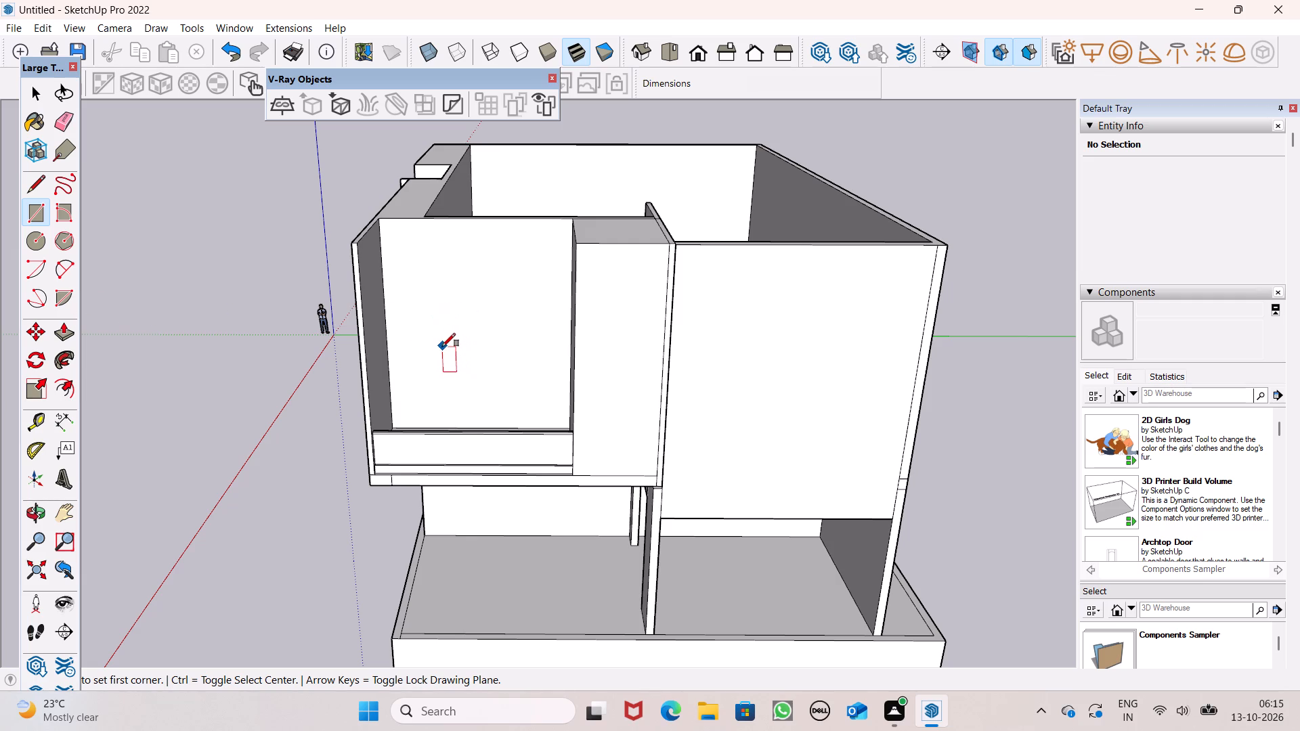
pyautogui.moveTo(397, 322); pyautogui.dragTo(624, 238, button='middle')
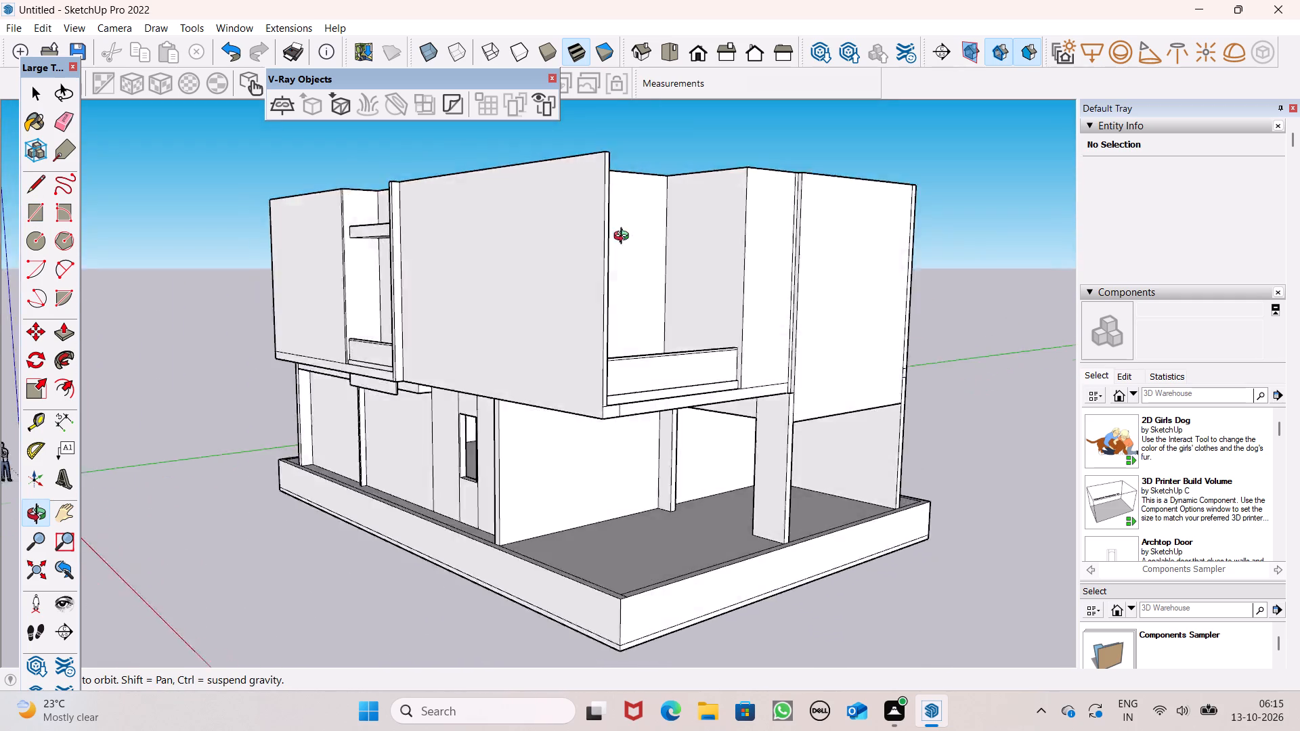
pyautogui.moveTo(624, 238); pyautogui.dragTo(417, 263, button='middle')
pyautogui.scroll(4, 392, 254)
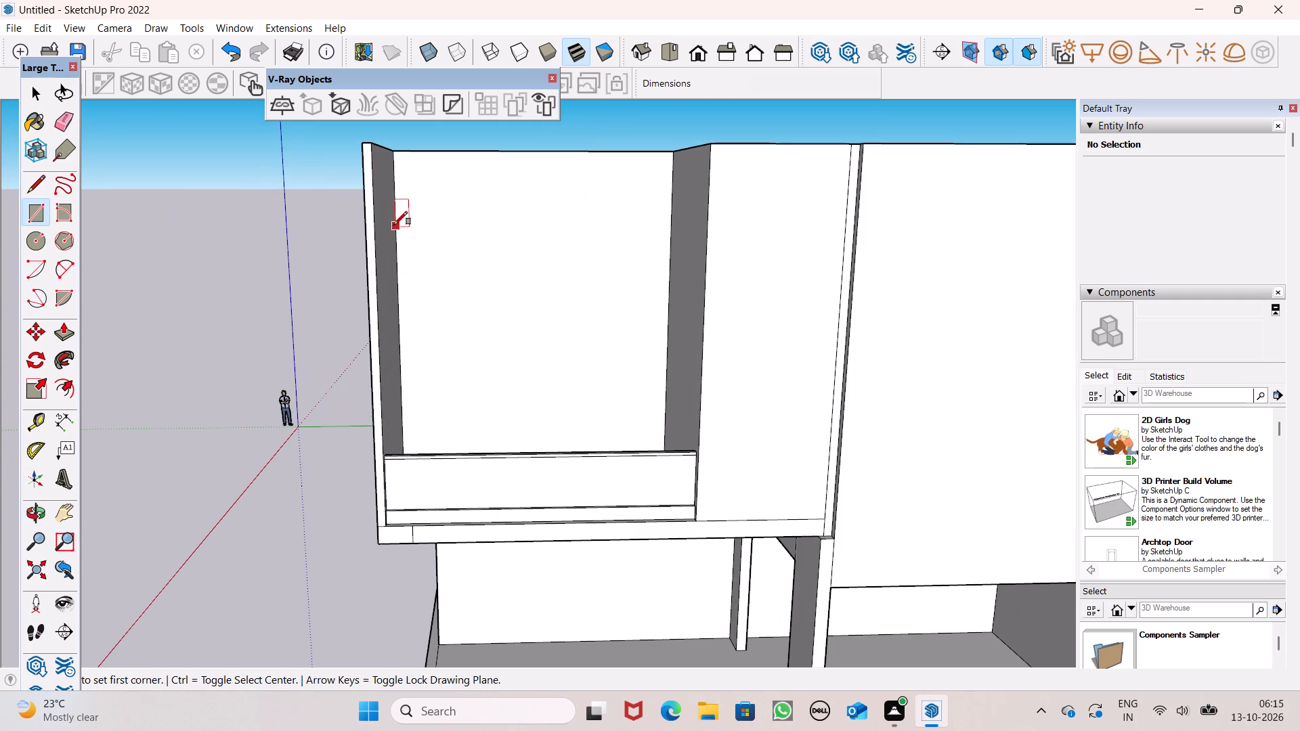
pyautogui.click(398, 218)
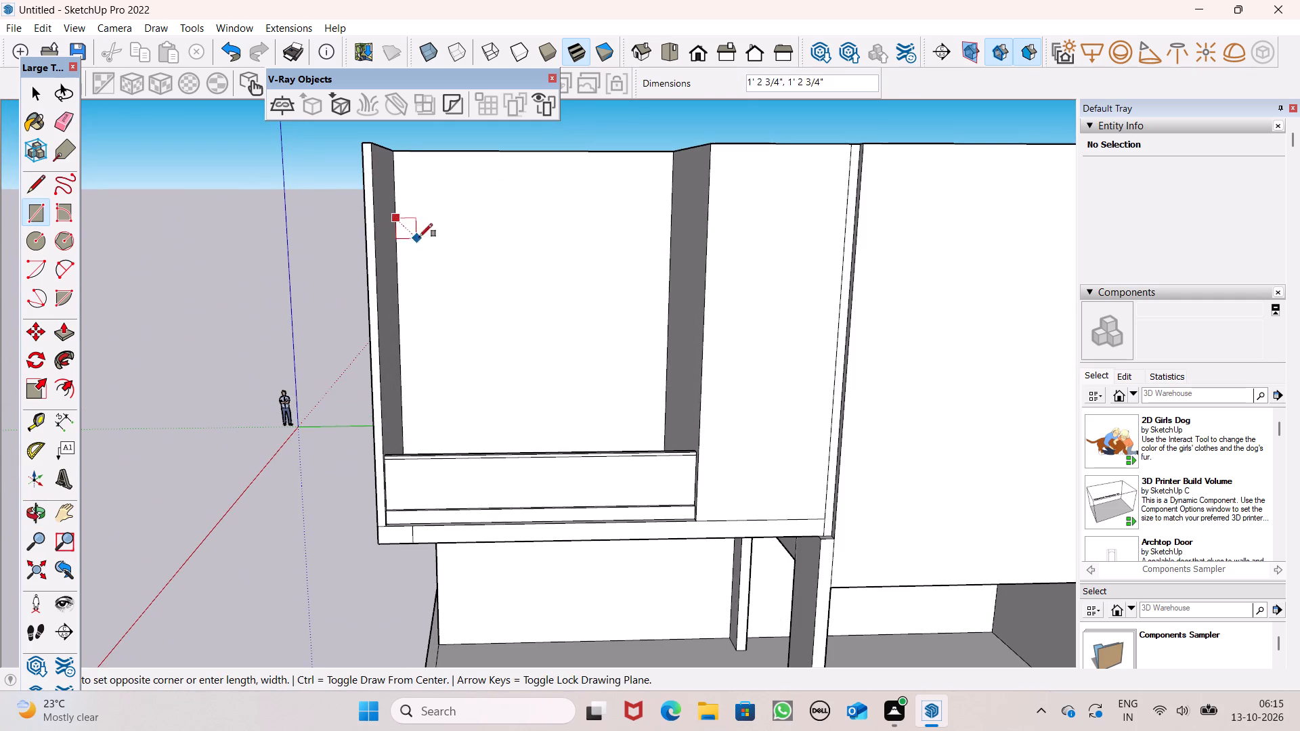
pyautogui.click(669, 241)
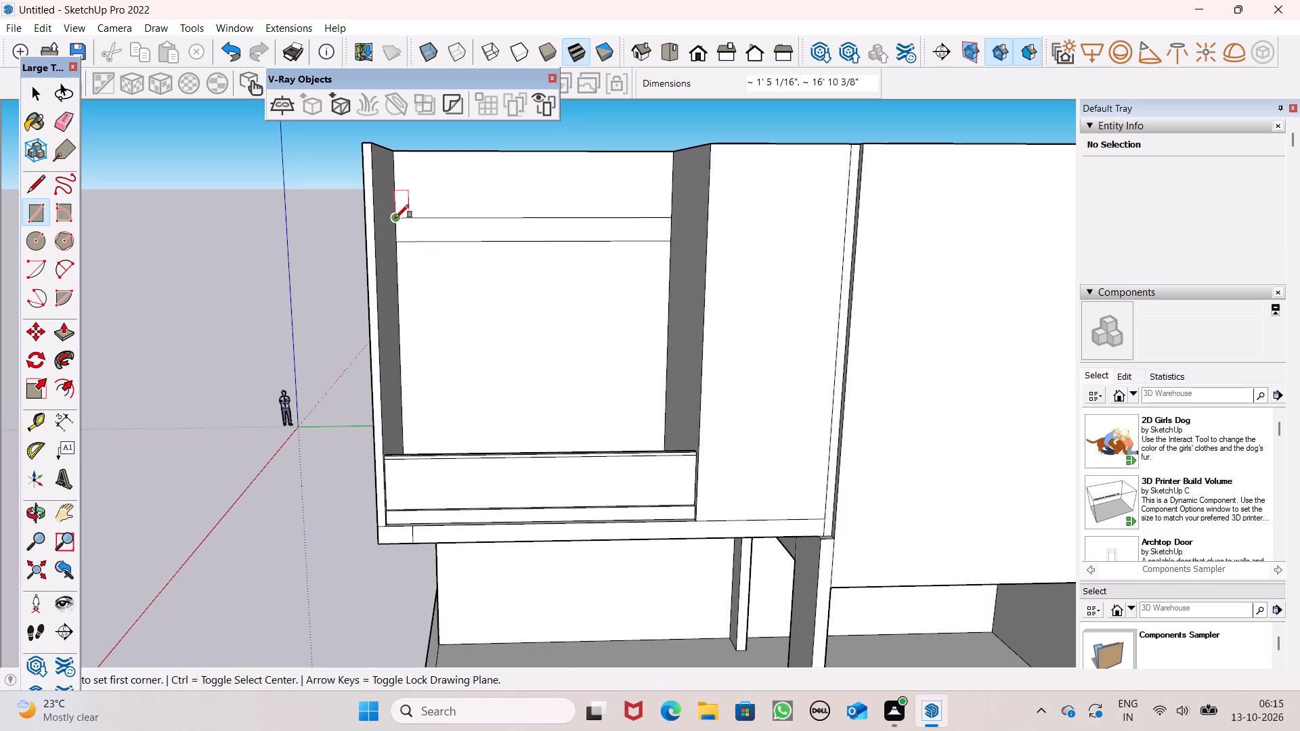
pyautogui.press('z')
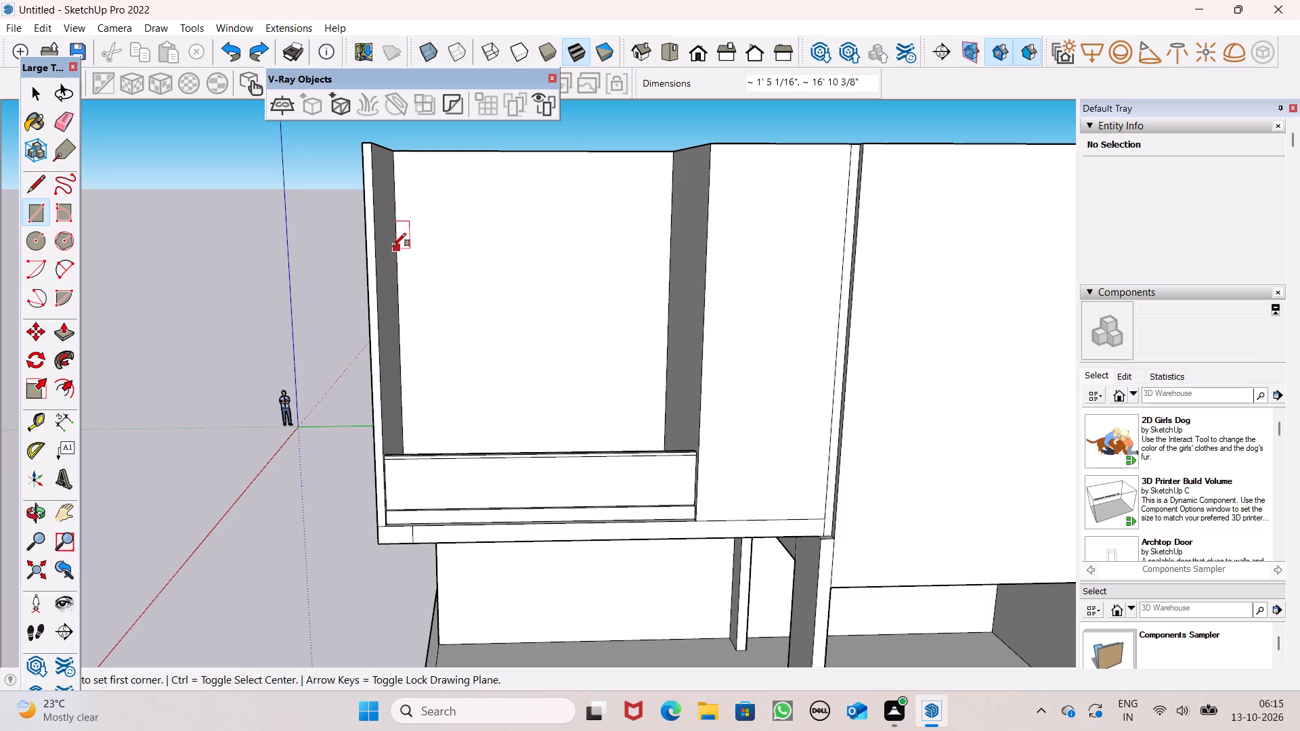
# Draw a strip about 1' high by 16' 10" across the balcony recess's back wall, between its side walls.
pyautogui.click(393, 246)
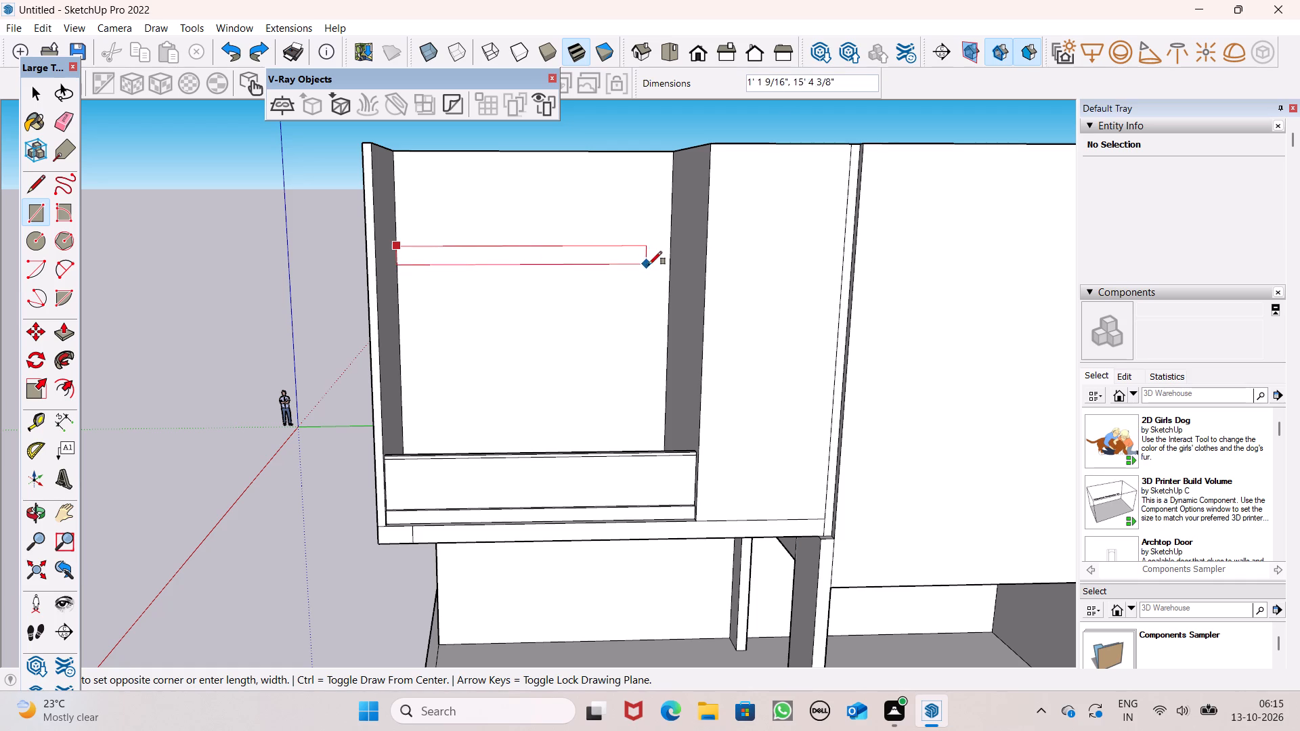
pyautogui.click(670, 263)
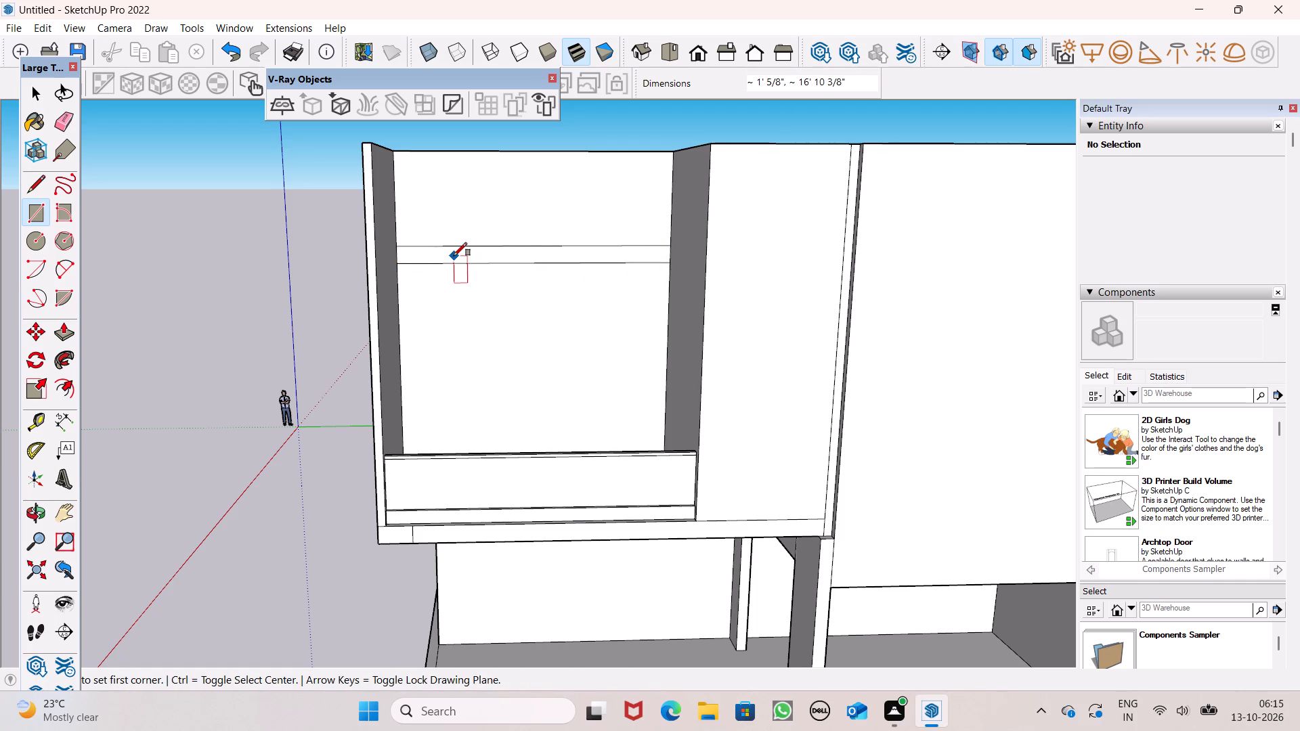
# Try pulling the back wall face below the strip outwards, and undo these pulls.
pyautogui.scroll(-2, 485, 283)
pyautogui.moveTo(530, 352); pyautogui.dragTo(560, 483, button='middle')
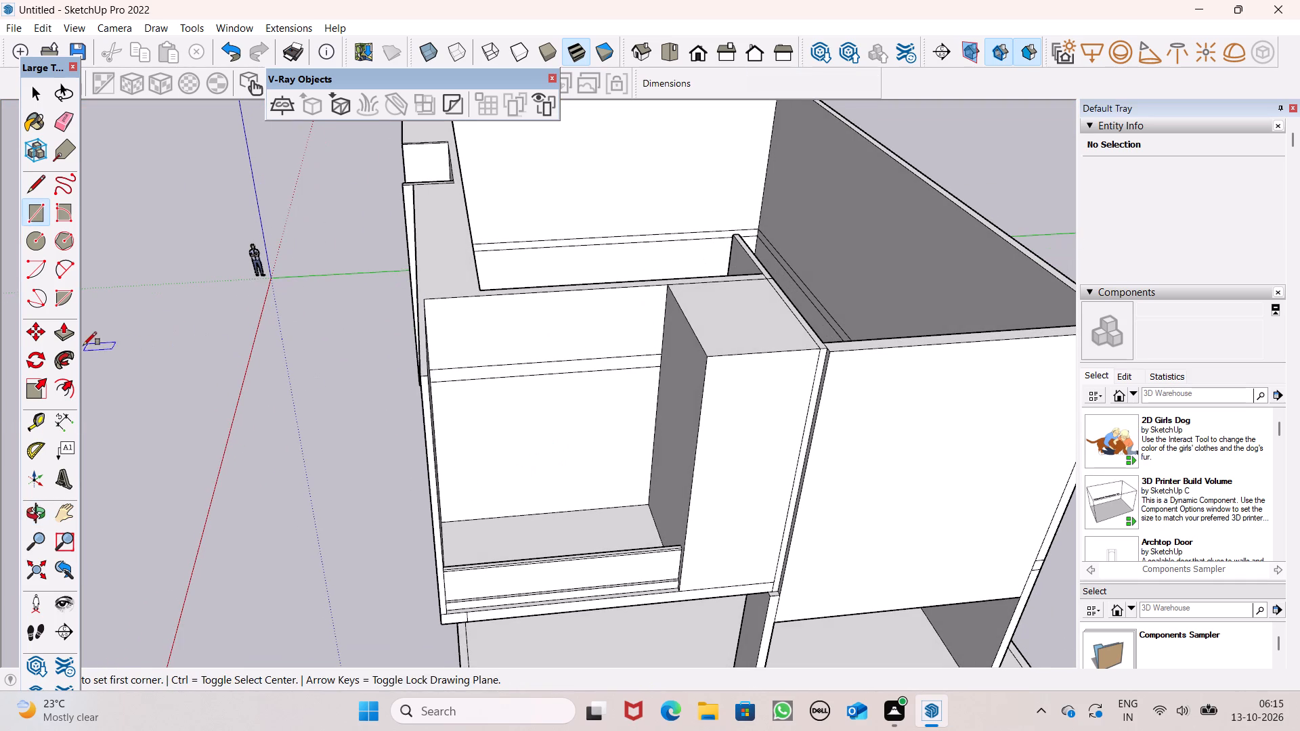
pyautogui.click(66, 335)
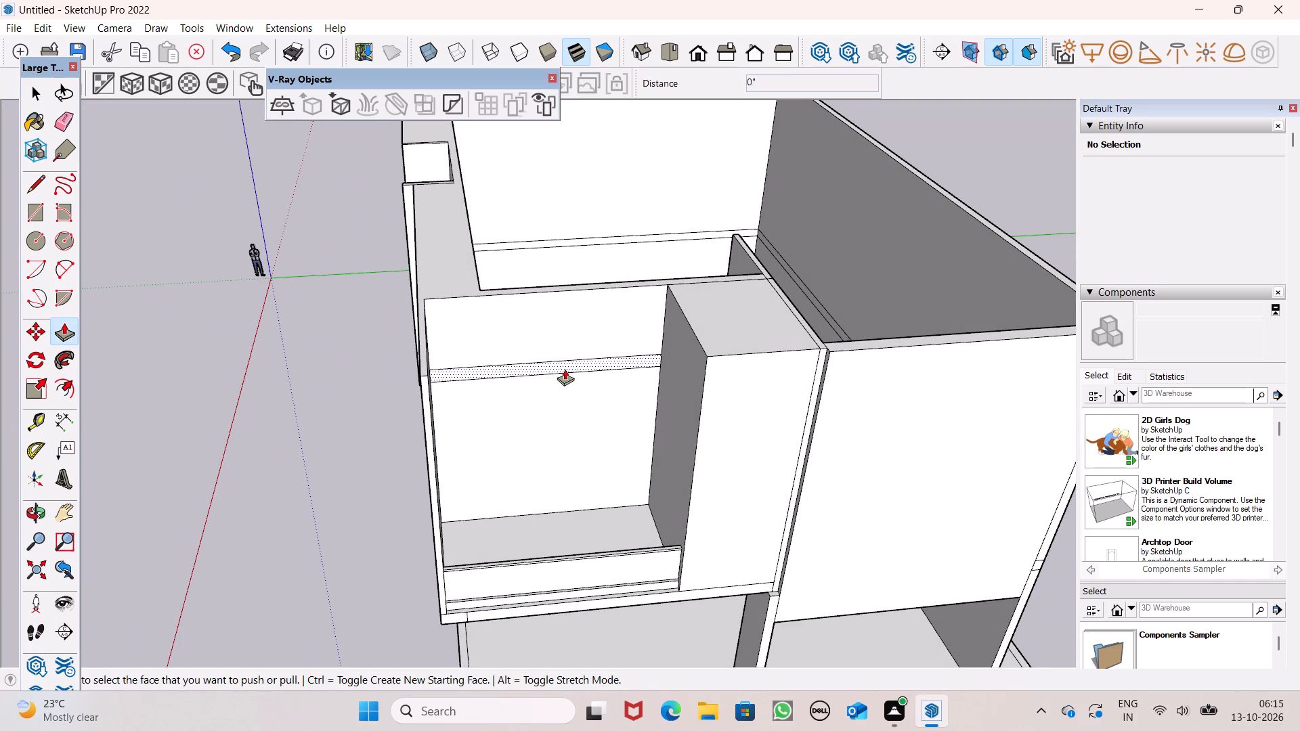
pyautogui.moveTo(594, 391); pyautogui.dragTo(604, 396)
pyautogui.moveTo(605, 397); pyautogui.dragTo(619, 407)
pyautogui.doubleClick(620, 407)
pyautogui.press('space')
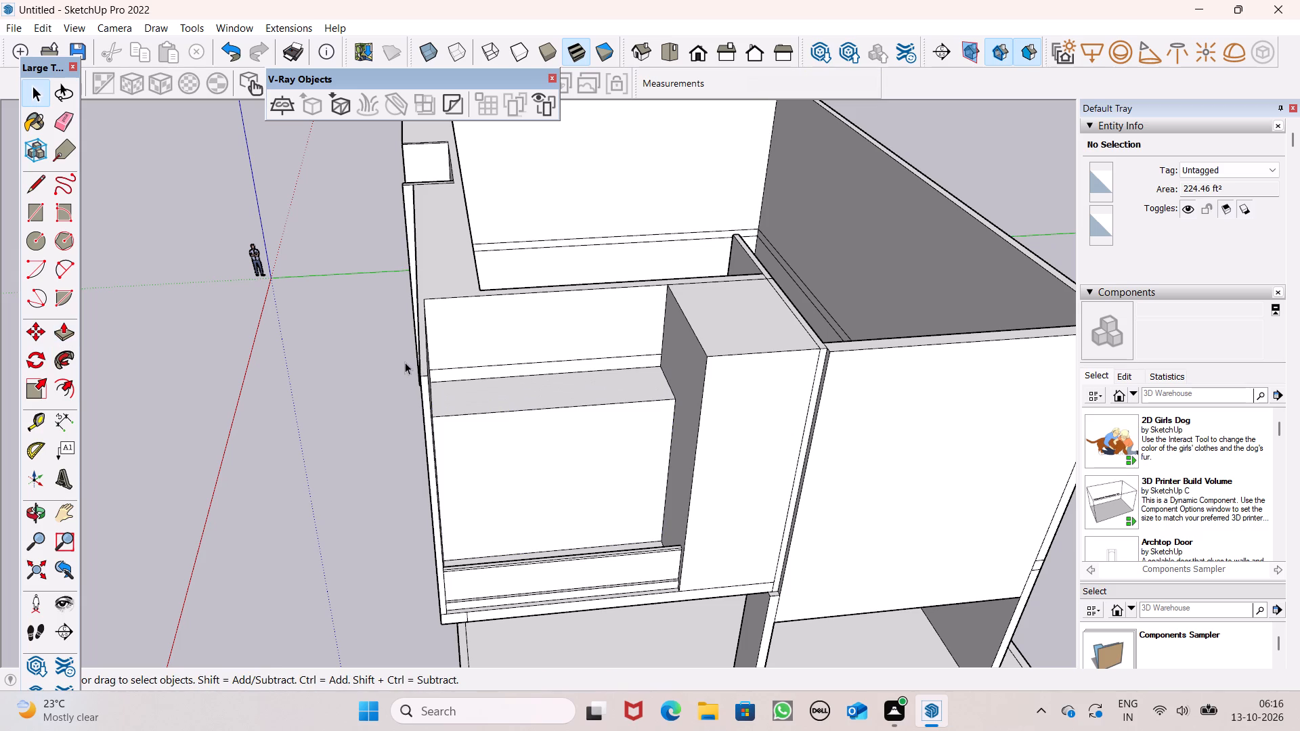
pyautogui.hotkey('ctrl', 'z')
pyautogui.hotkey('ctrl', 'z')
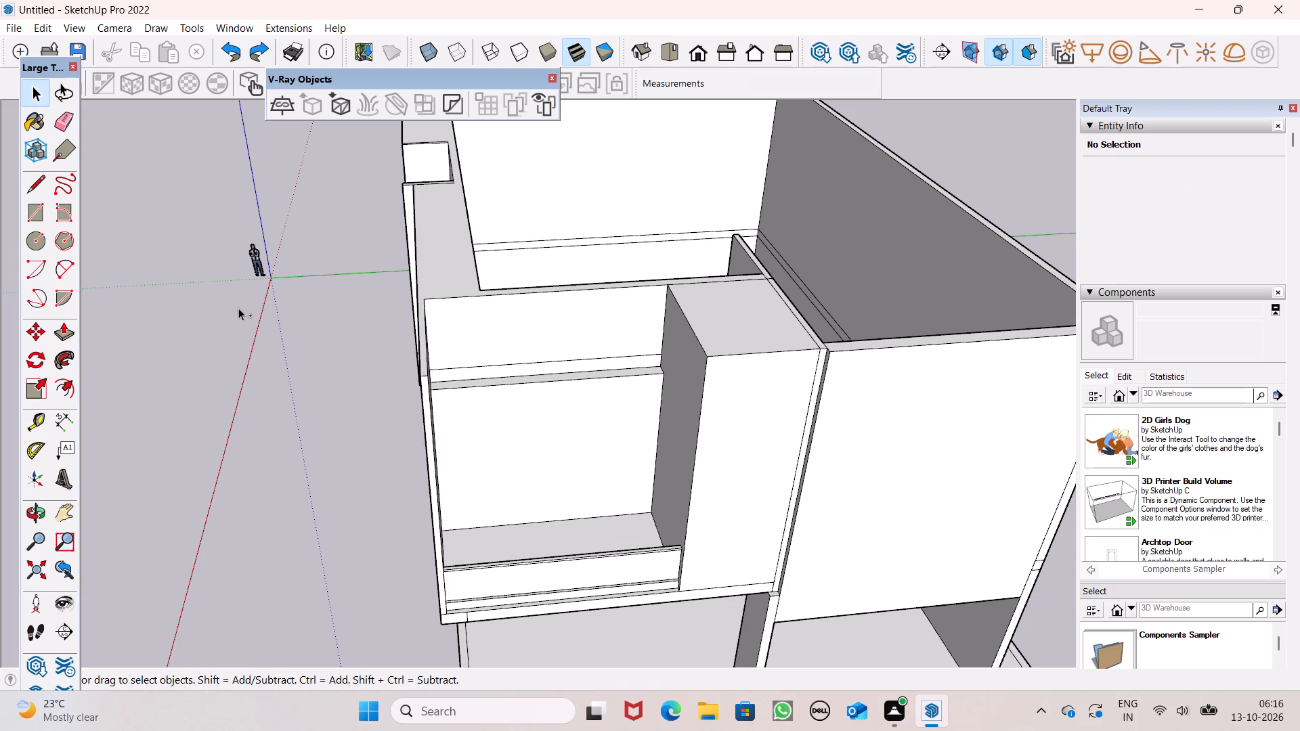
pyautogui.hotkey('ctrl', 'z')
# Pull the strip on the balcony recess's back wall out about 6' 6" to form a ledge between the side walls.
pyautogui.click(66, 334)
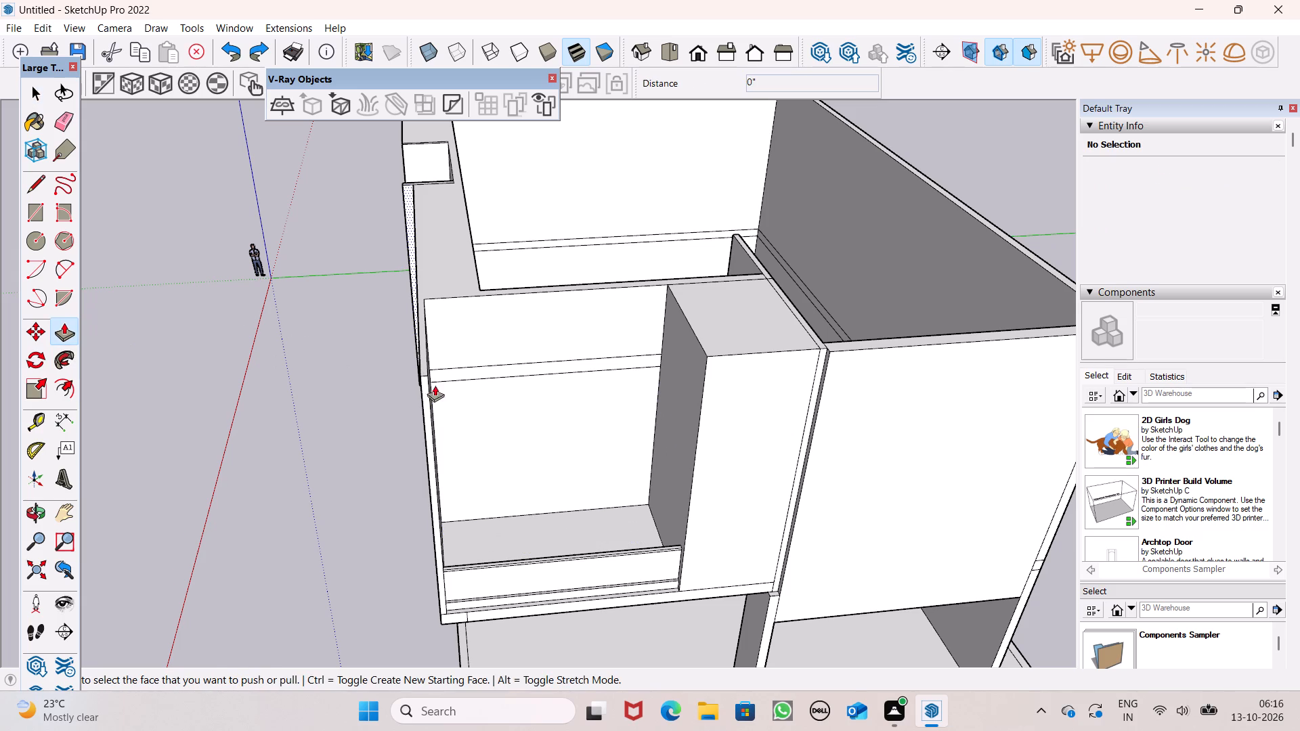
pyautogui.moveTo(475, 372); pyautogui.dragTo(557, 405)
# Pull the front face of the balcony recess ledge further out, close to the front edges of the side walls.
pyautogui.scroll(-2, 550, 372)
pyautogui.moveTo(715, 540); pyautogui.dragTo(699, 492, button='middle')
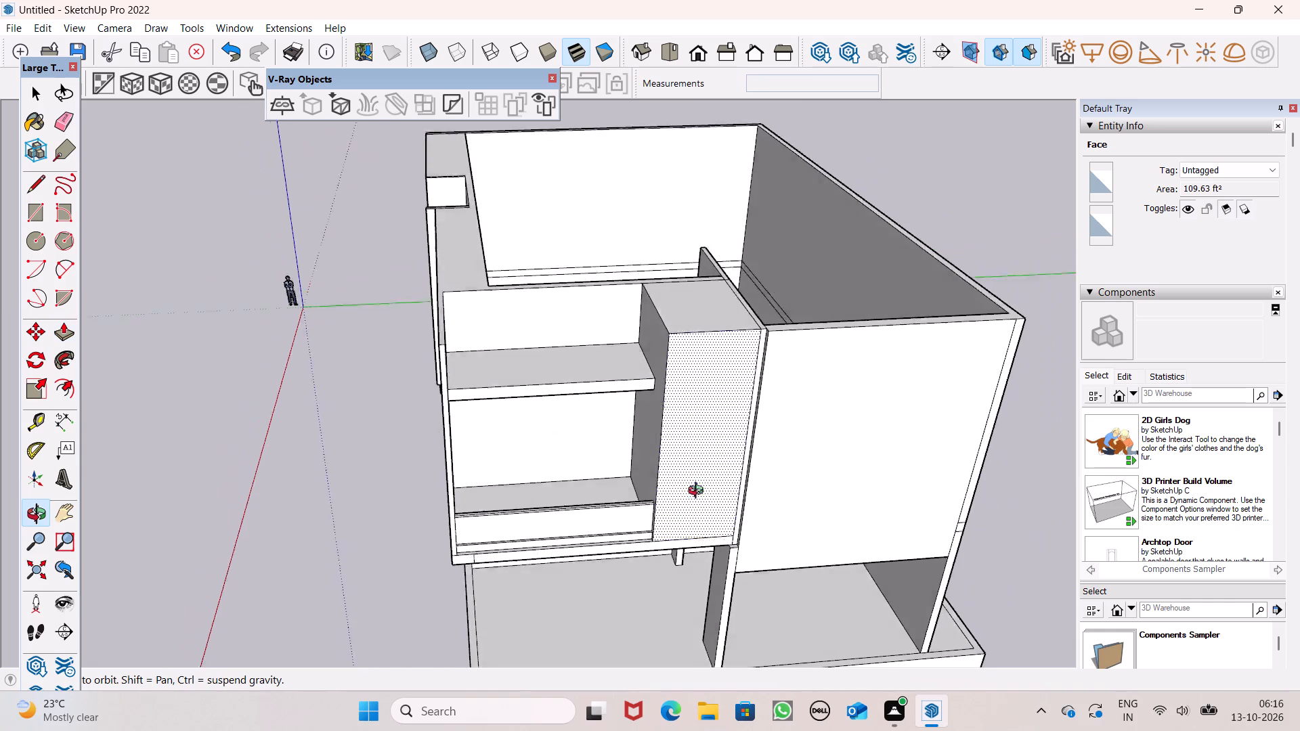
pyautogui.moveTo(699, 492); pyautogui.dragTo(670, 480, button='middle')
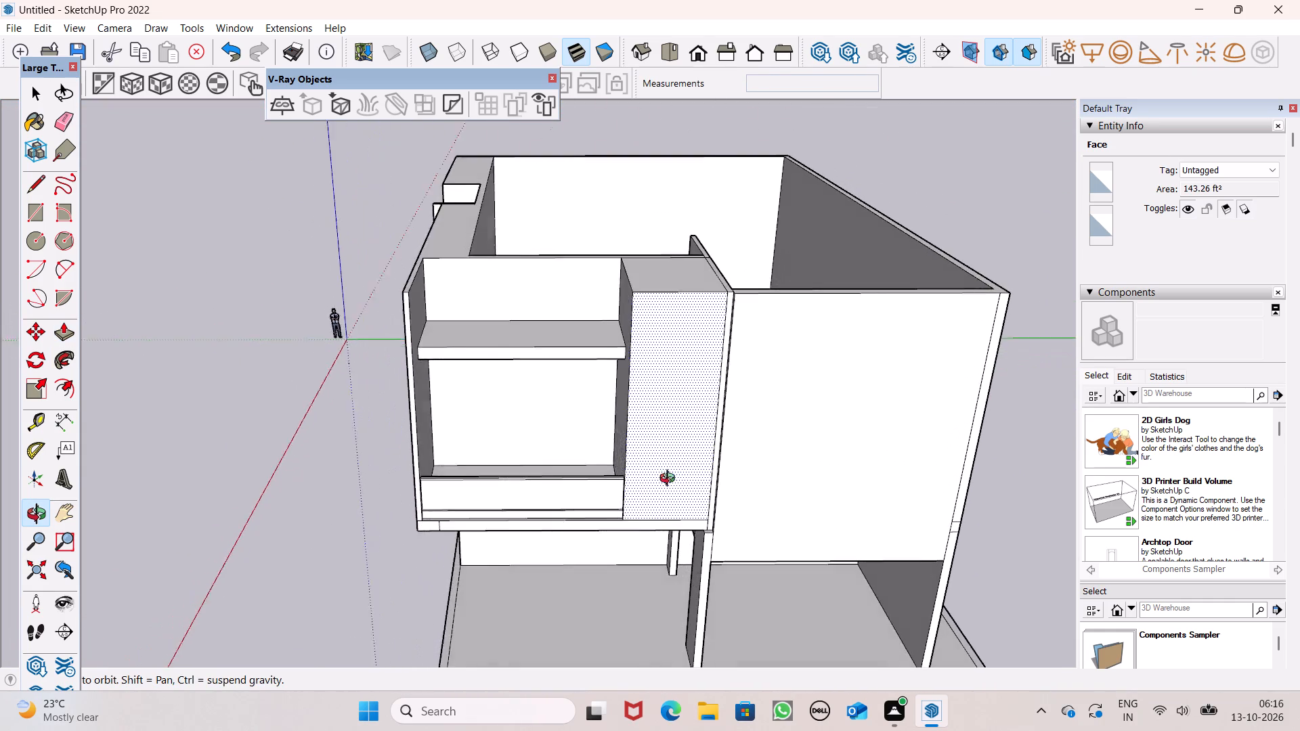
pyautogui.moveTo(670, 480); pyautogui.dragTo(697, 490, button='middle')
pyautogui.scroll(1, 563, 395)
pyautogui.moveTo(645, 468); pyautogui.dragTo(736, 462, button='middle')
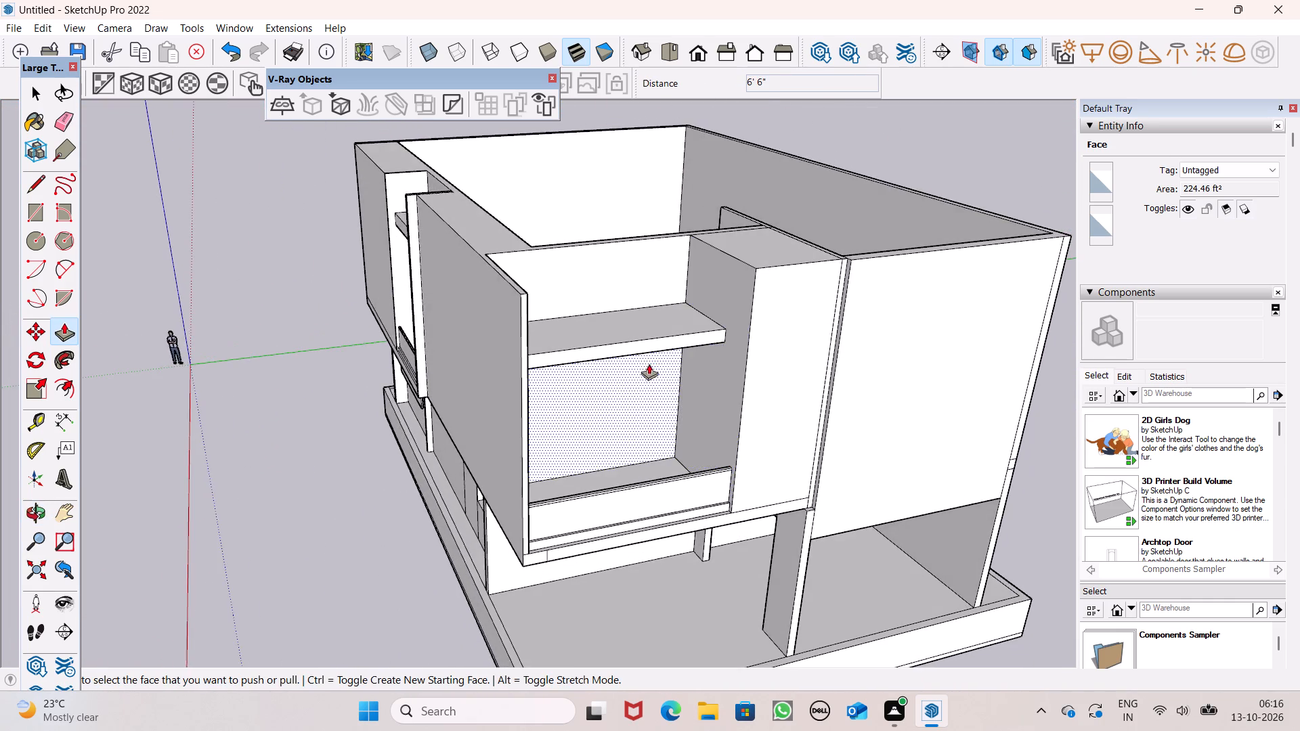
pyautogui.scroll(4, 647, 360)
pyautogui.moveTo(646, 343); pyautogui.dragTo(662, 363)
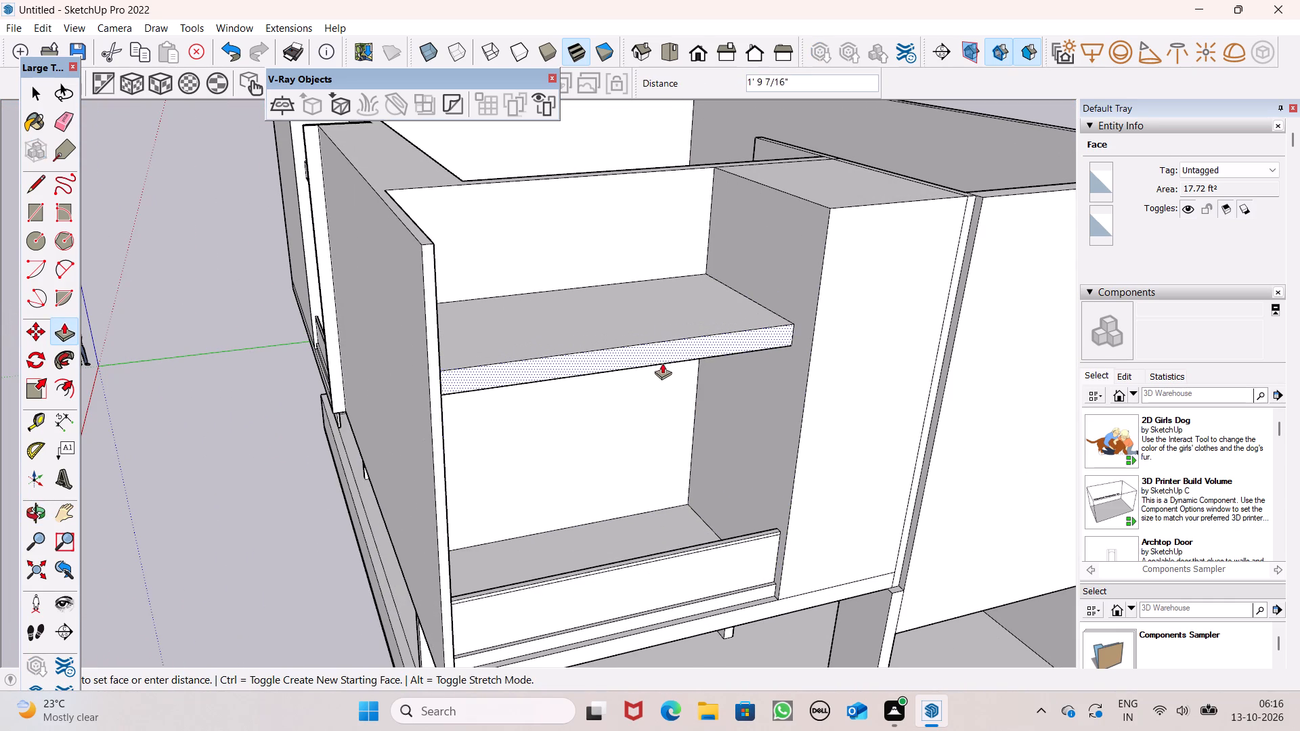
pyautogui.moveTo(662, 363); pyautogui.dragTo(663, 363)
pyautogui.doubleClick(663, 363)
pyautogui.click(670, 371)
# Examine the extended ledge in relation to the recess's side walls and the adjoining upper-storey block.
pyautogui.scroll(-3, 625, 324)
pyautogui.moveTo(652, 414); pyautogui.dragTo(652, 422, button='middle')
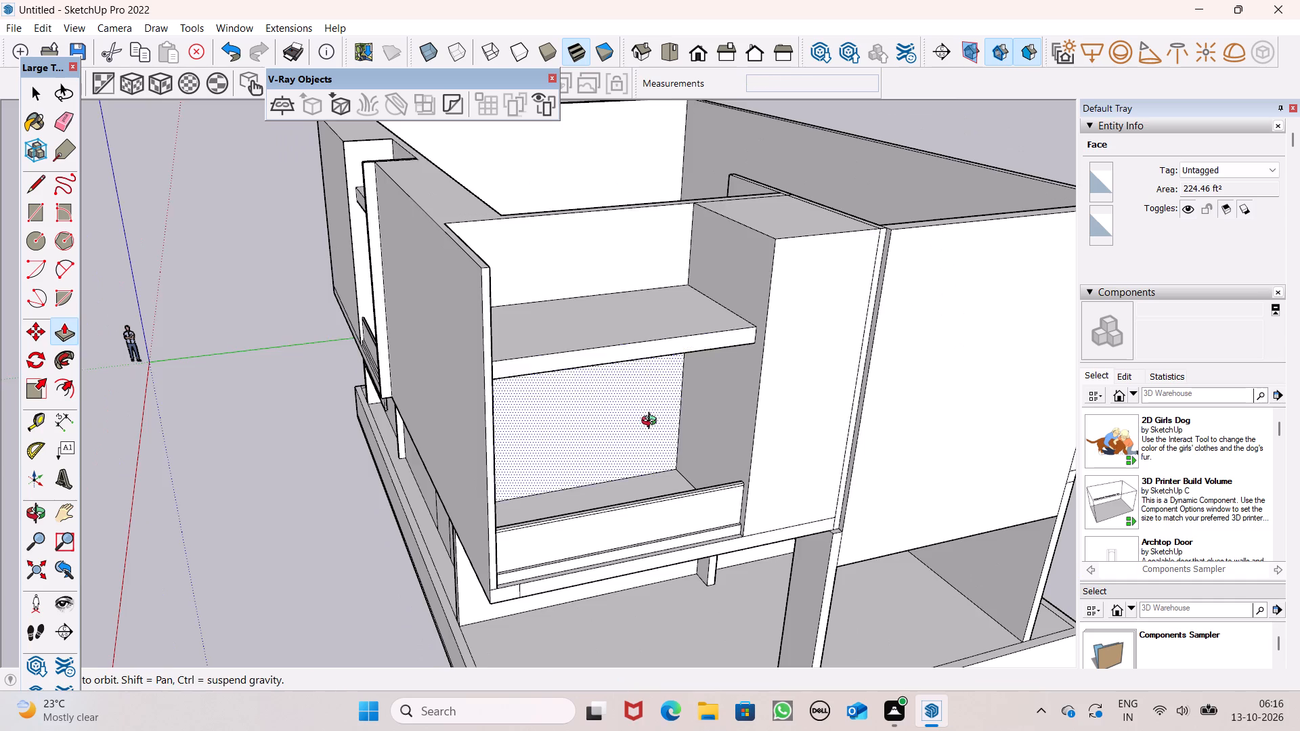
pyautogui.moveTo(652, 422); pyautogui.dragTo(580, 443, button='middle')
pyautogui.press('space')
pyautogui.moveTo(751, 502); pyautogui.dragTo(481, 466, button='middle')
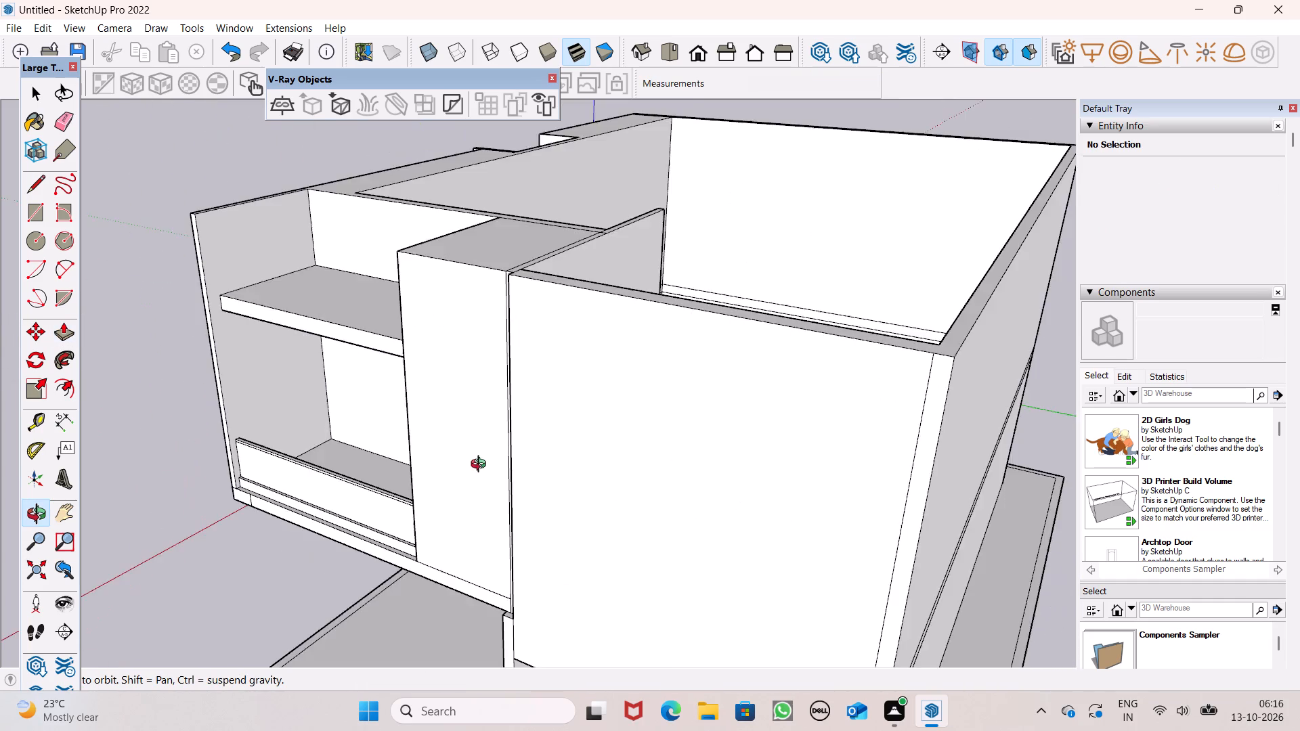
pyautogui.moveTo(481, 466); pyautogui.dragTo(661, 424, button='middle')
pyautogui.scroll(4, 556, 330)
pyautogui.moveTo(555, 368); pyautogui.dragTo(567, 456, button='middle')
pyautogui.scroll(-2, 666, 262)
pyautogui.scroll(2, 236, 377)
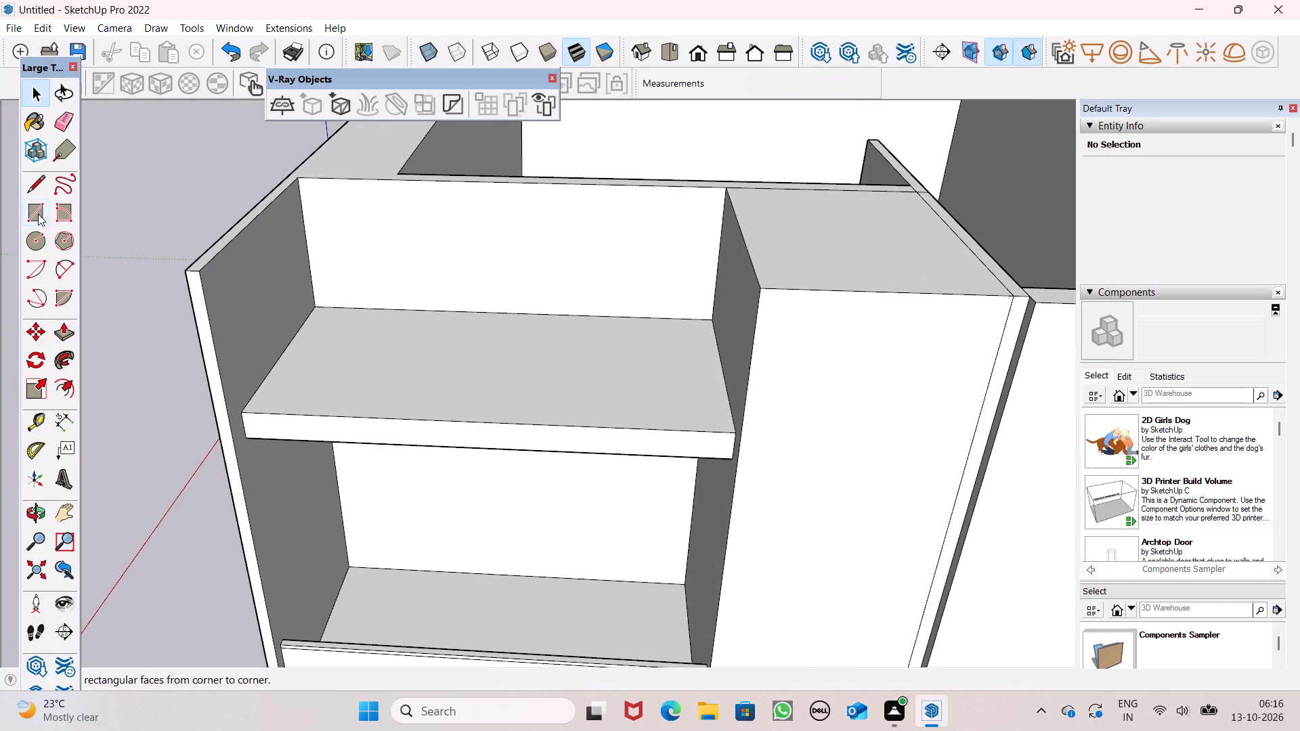
# Examine from above and from both sides where the ledge meets the outer side wall and its front edge.
pyautogui.click(36, 190)
pyautogui.scroll(-2, 422, 282)
pyautogui.scroll(-1, 439, 334)
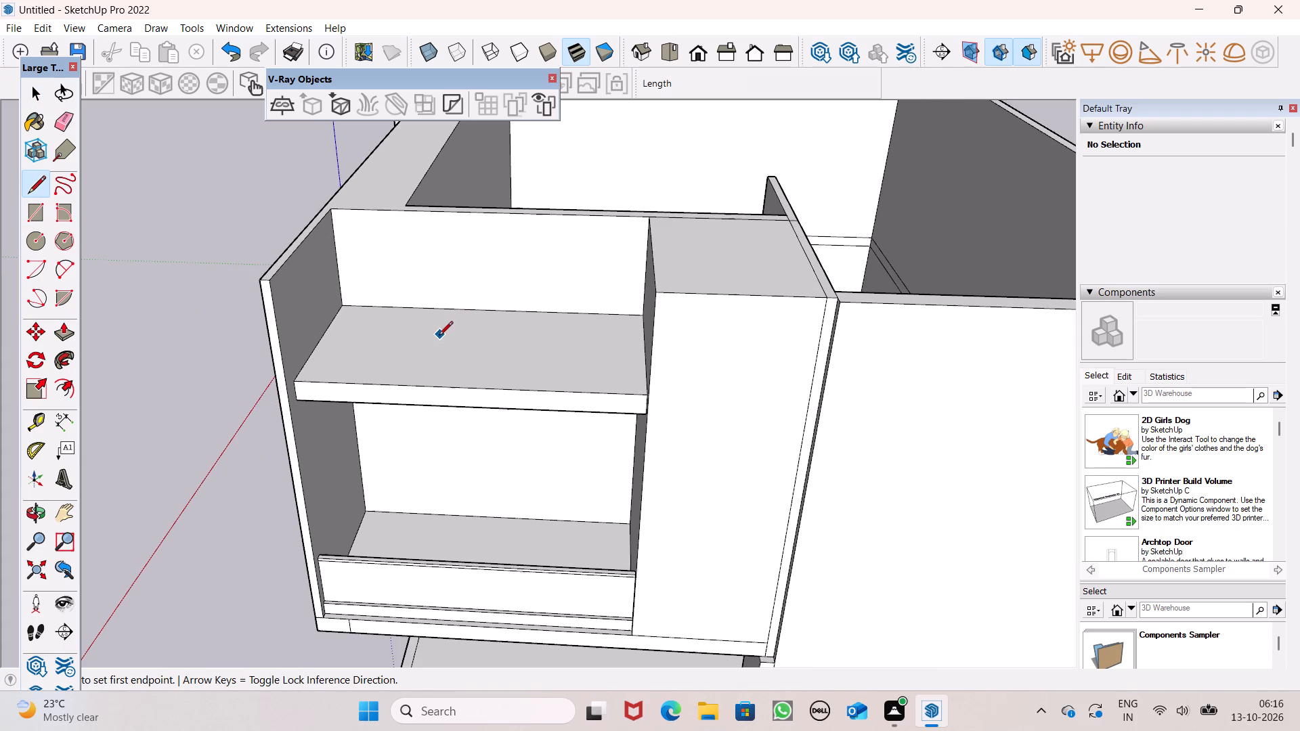
pyautogui.moveTo(439, 389); pyautogui.dragTo(441, 442, button='middle')
pyautogui.scroll(2, 412, 431)
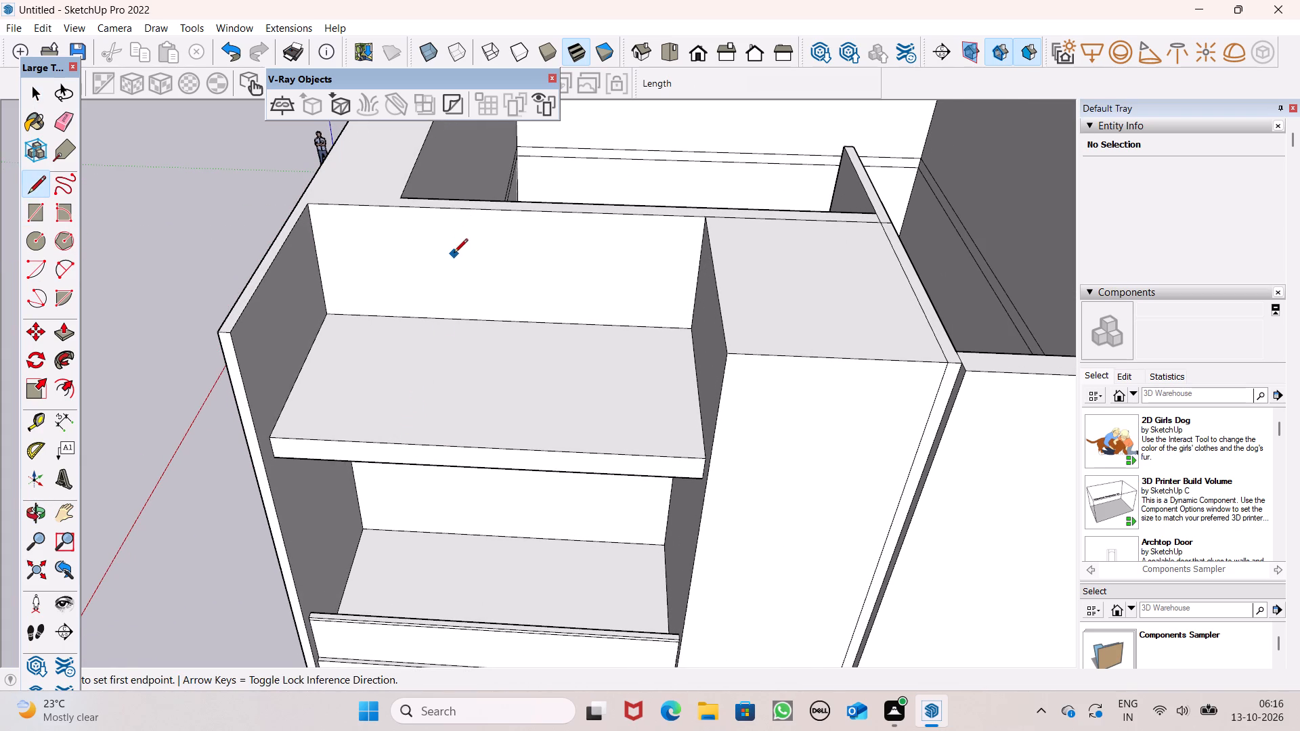
pyautogui.scroll(-5, 487, 224)
pyautogui.scroll(-1, 588, 230)
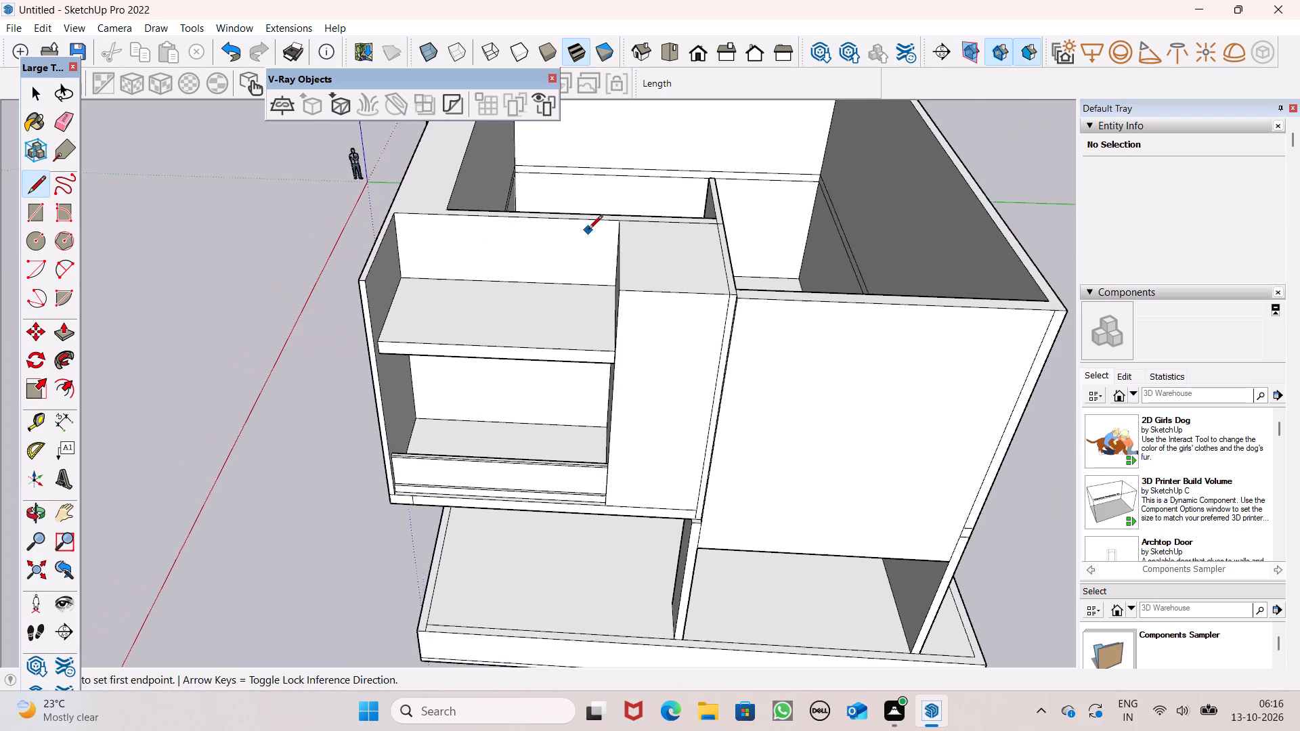
pyautogui.scroll(-1, 588, 230)
pyautogui.moveTo(547, 313); pyautogui.dragTo(553, 357, button='middle')
pyautogui.scroll(7, 511, 361)
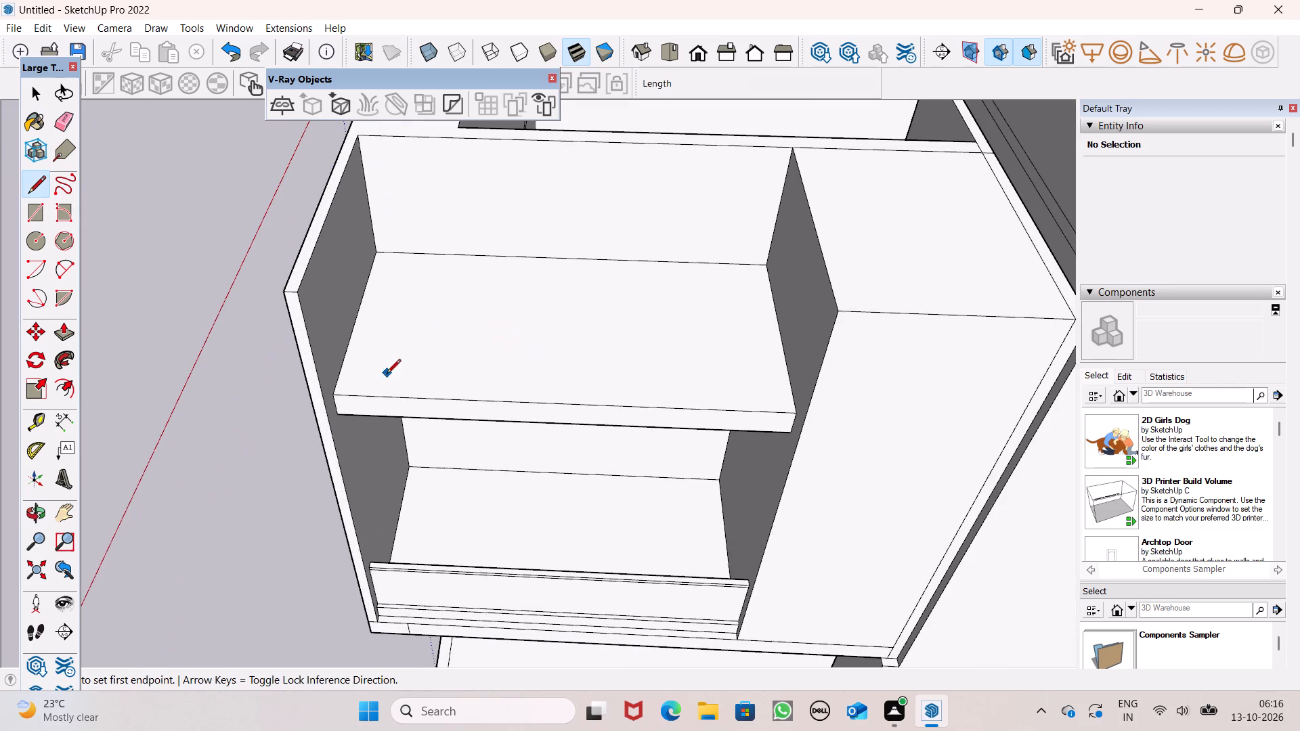
pyautogui.scroll(-1, 601, 375)
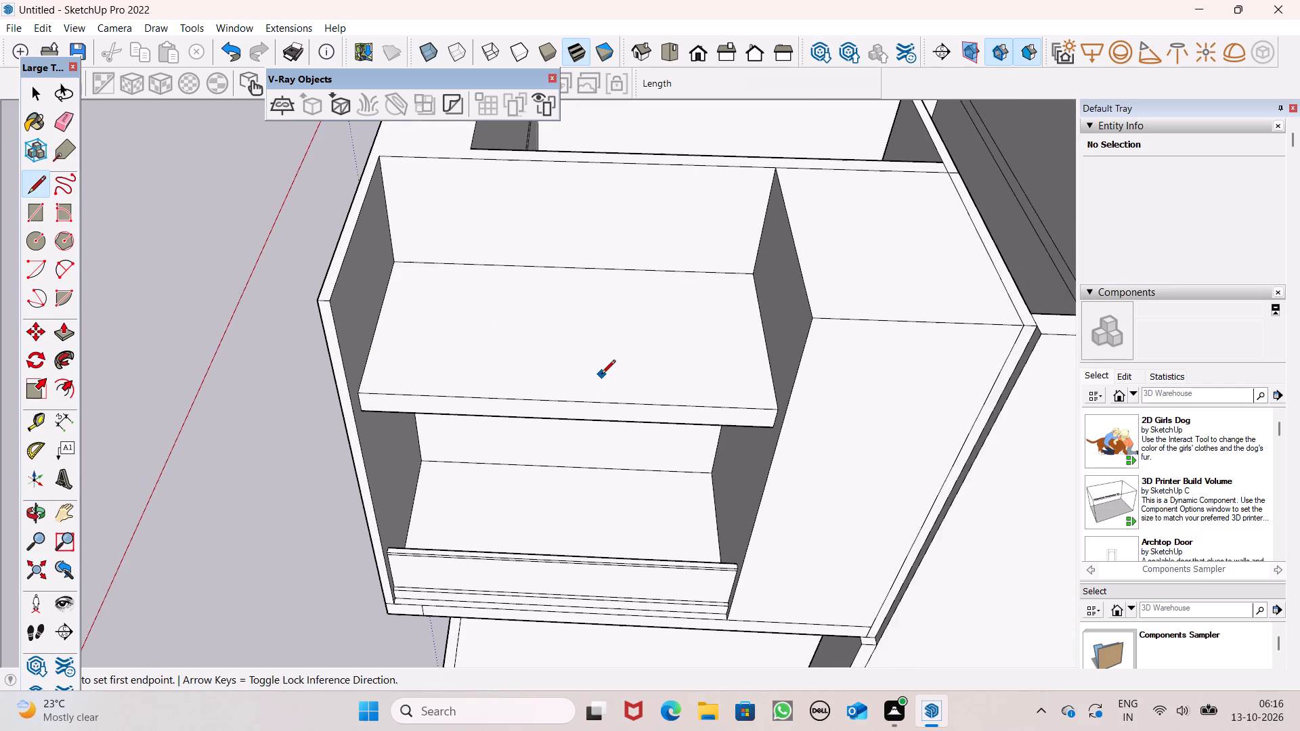
pyautogui.moveTo(613, 414); pyautogui.dragTo(620, 461, button='middle')
pyautogui.scroll(3, 515, 439)
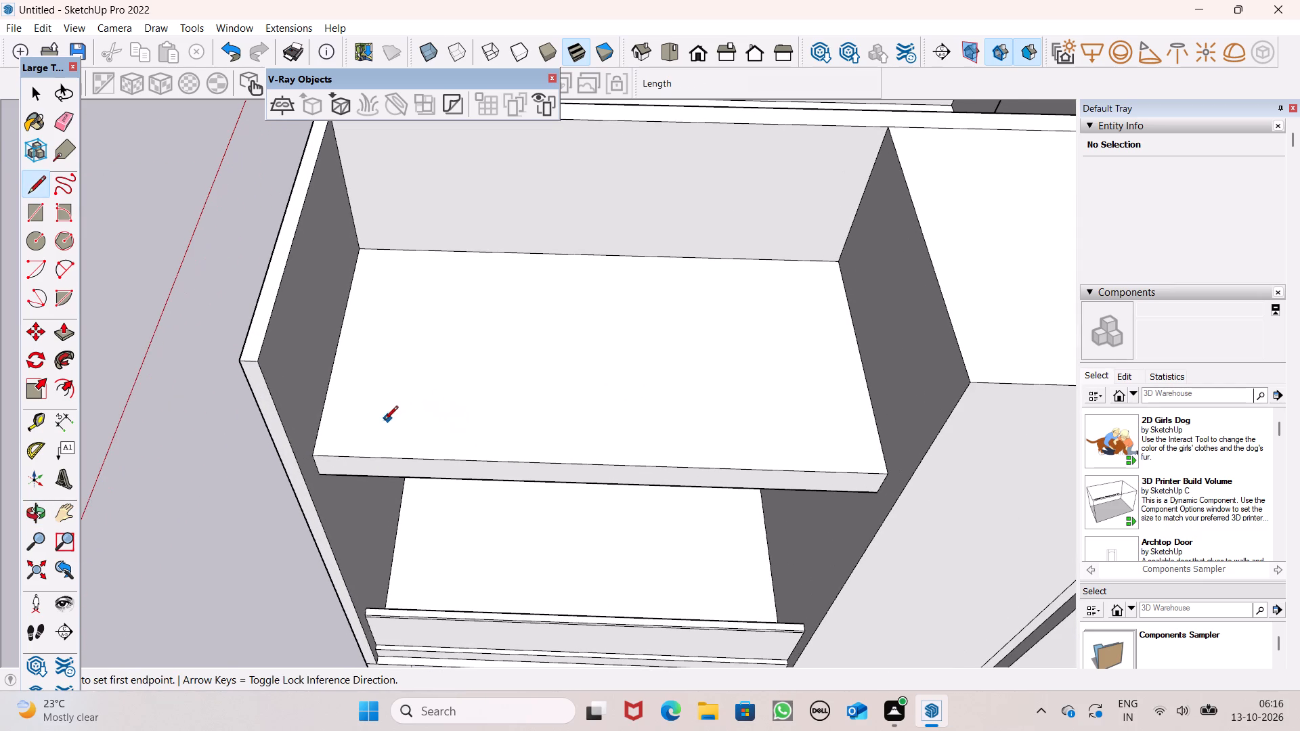
pyautogui.scroll(-4, 475, 382)
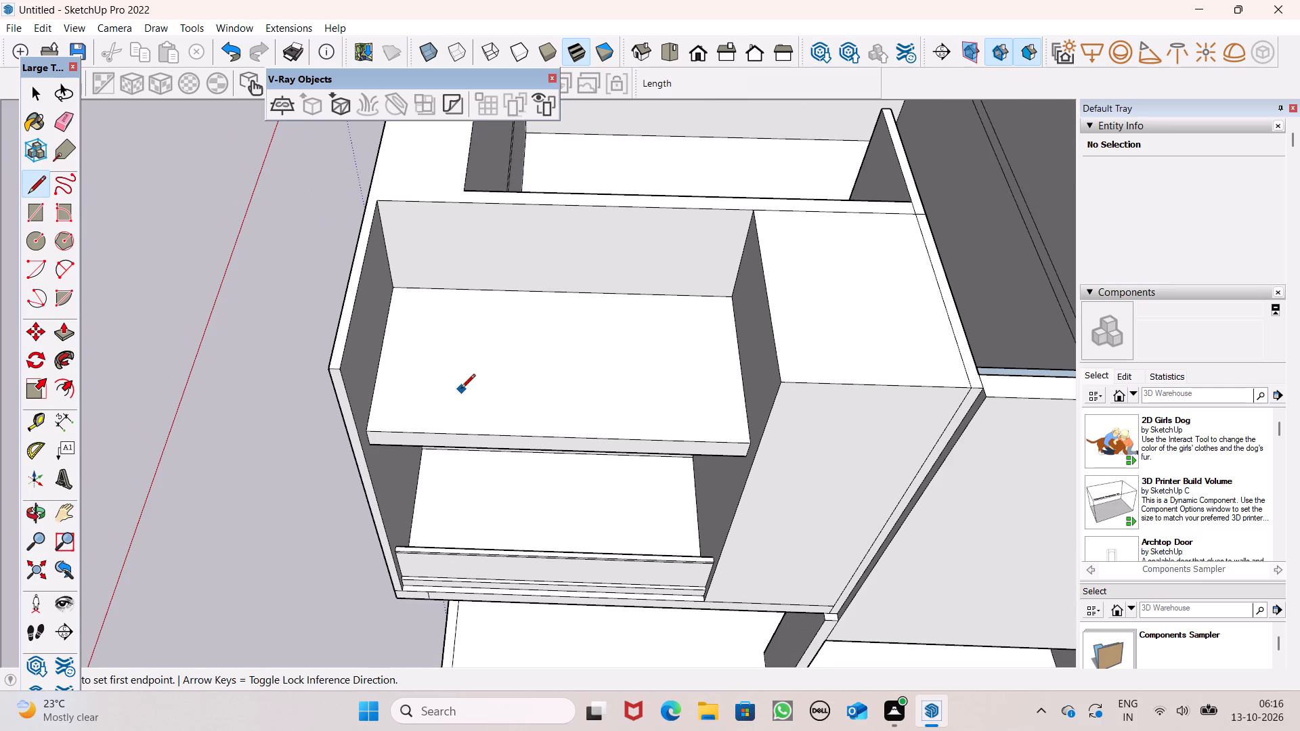
pyautogui.moveTo(416, 386); pyautogui.dragTo(620, 305, button='middle')
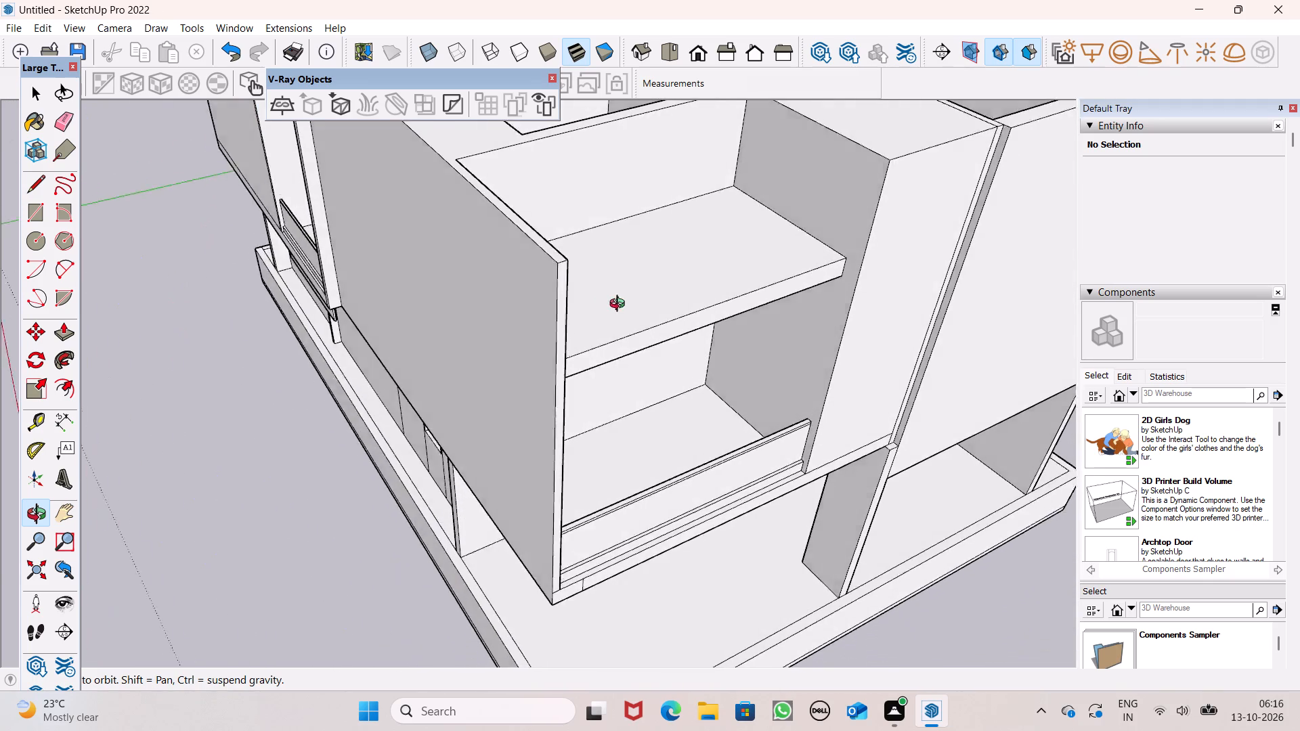
pyautogui.moveTo(620, 305); pyautogui.dragTo(653, 286, button='middle')
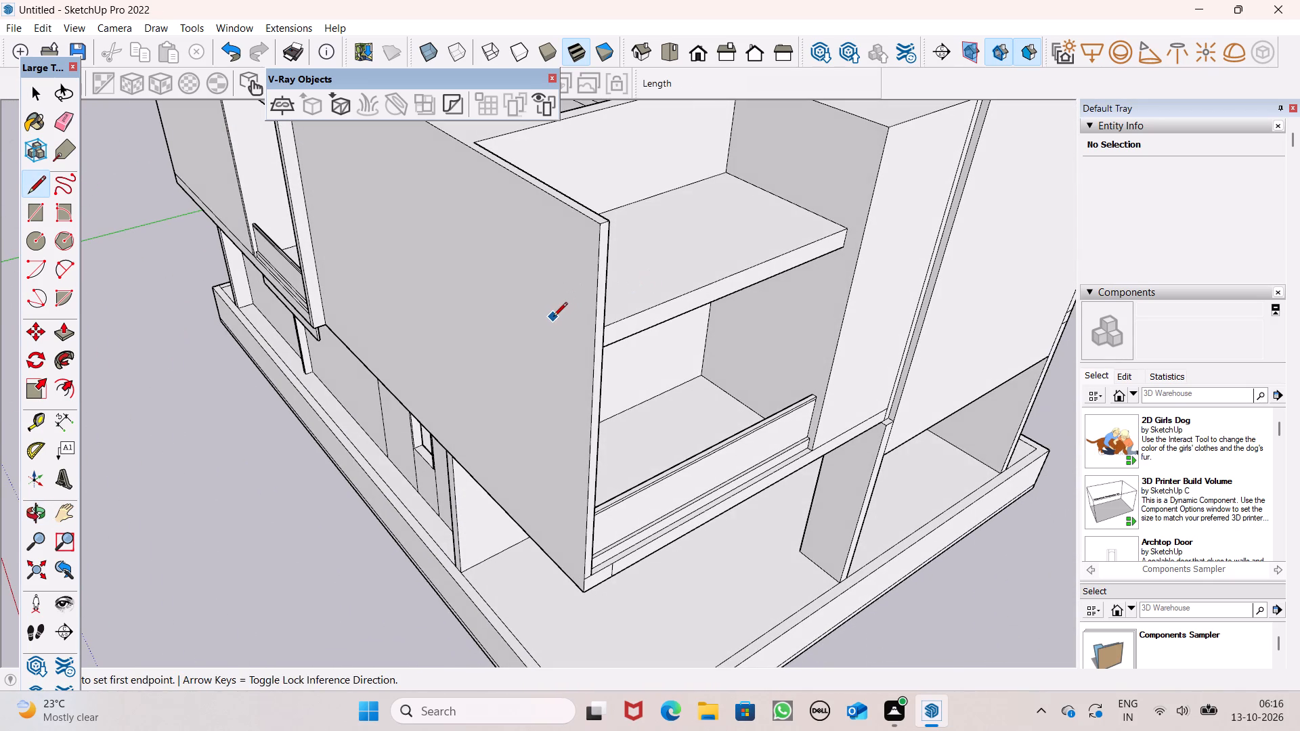
pyautogui.moveTo(597, 326); pyautogui.dragTo(676, 296, button='middle')
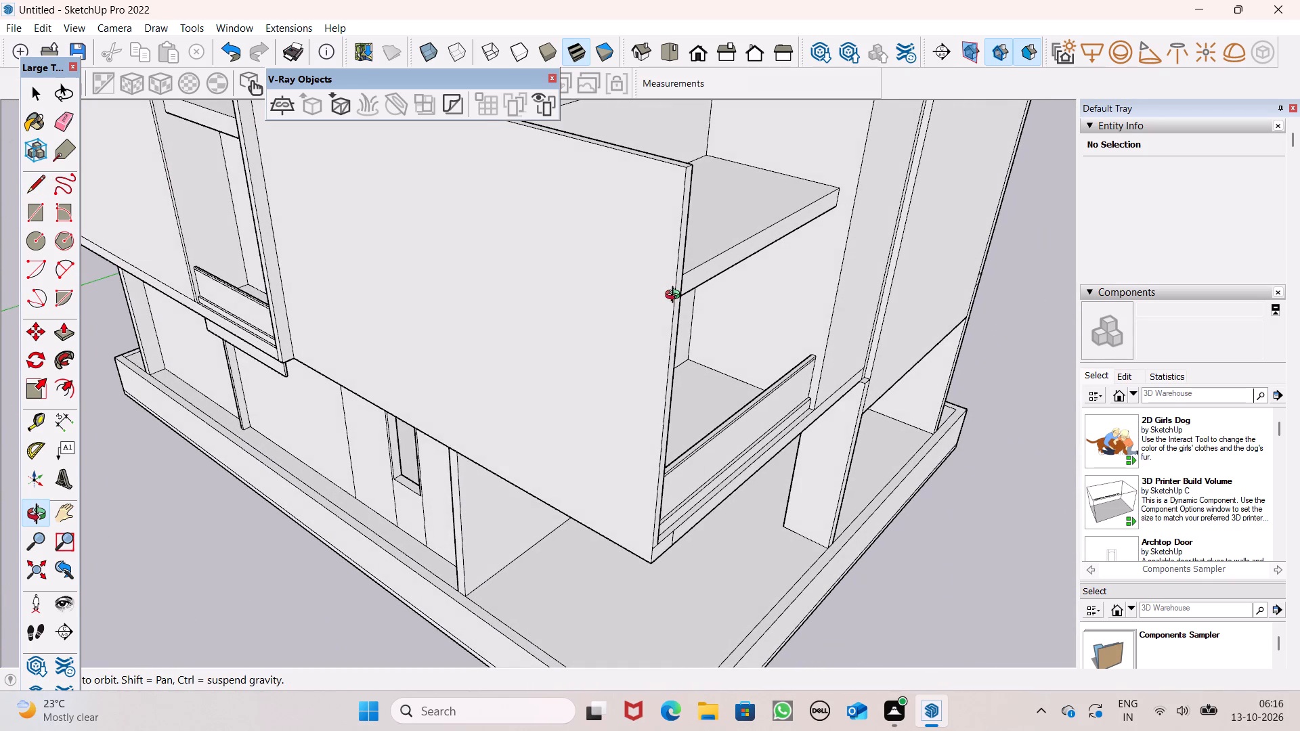
pyautogui.moveTo(676, 296); pyautogui.dragTo(601, 330, button='middle')
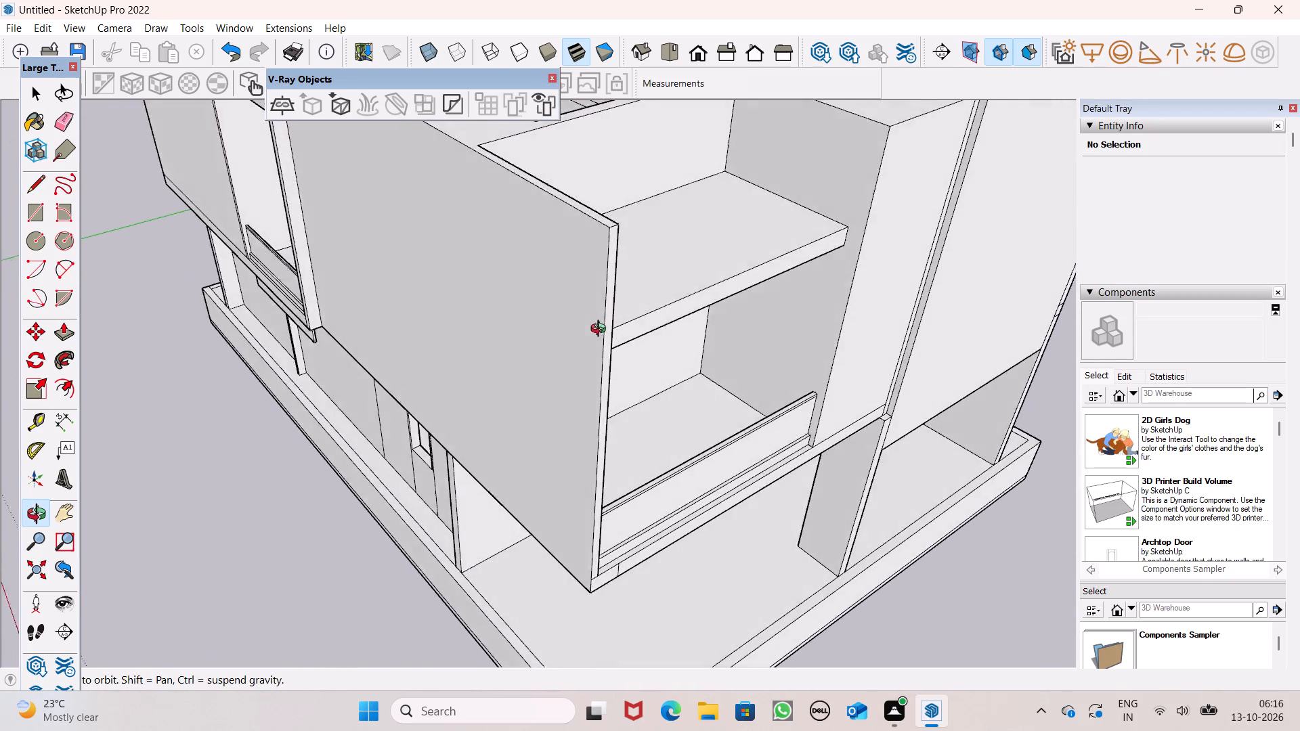
pyautogui.moveTo(601, 330); pyautogui.dragTo(494, 358, button='middle')
pyautogui.scroll(-1, 502, 338)
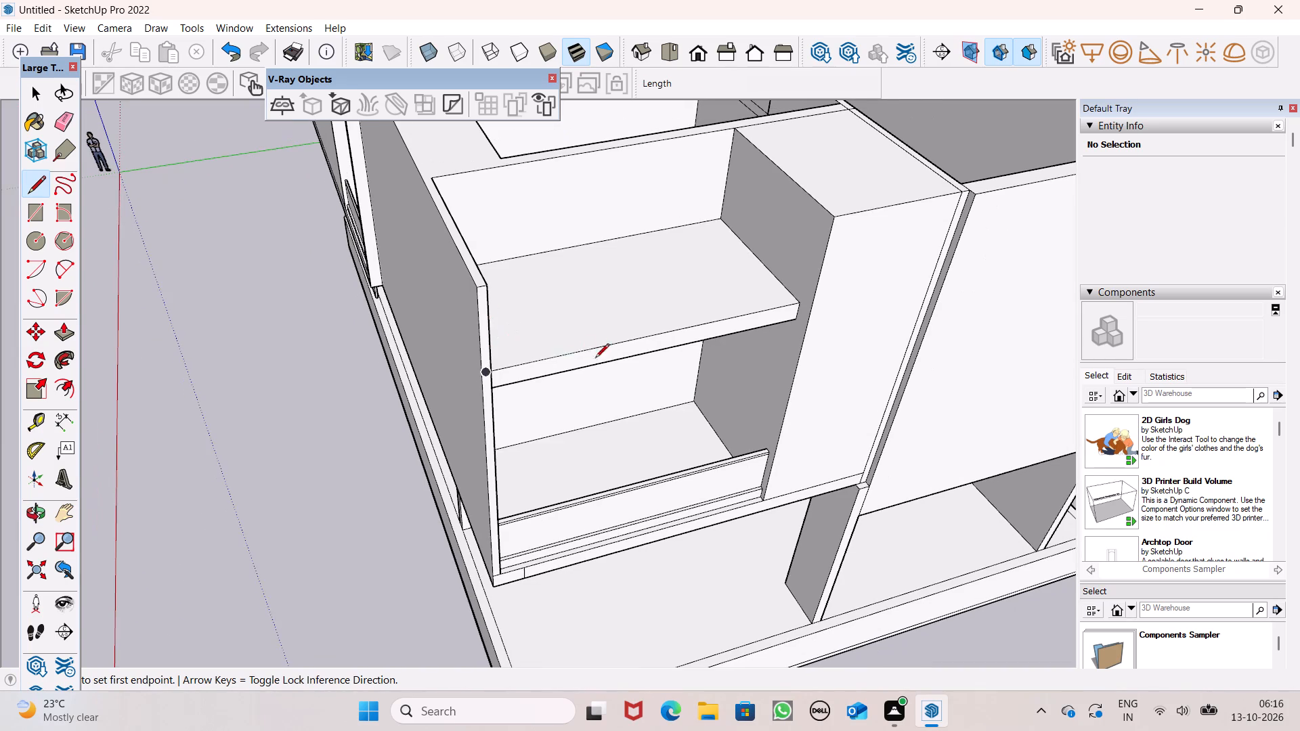
pyautogui.moveTo(597, 364); pyautogui.dragTo(579, 396, button='middle')
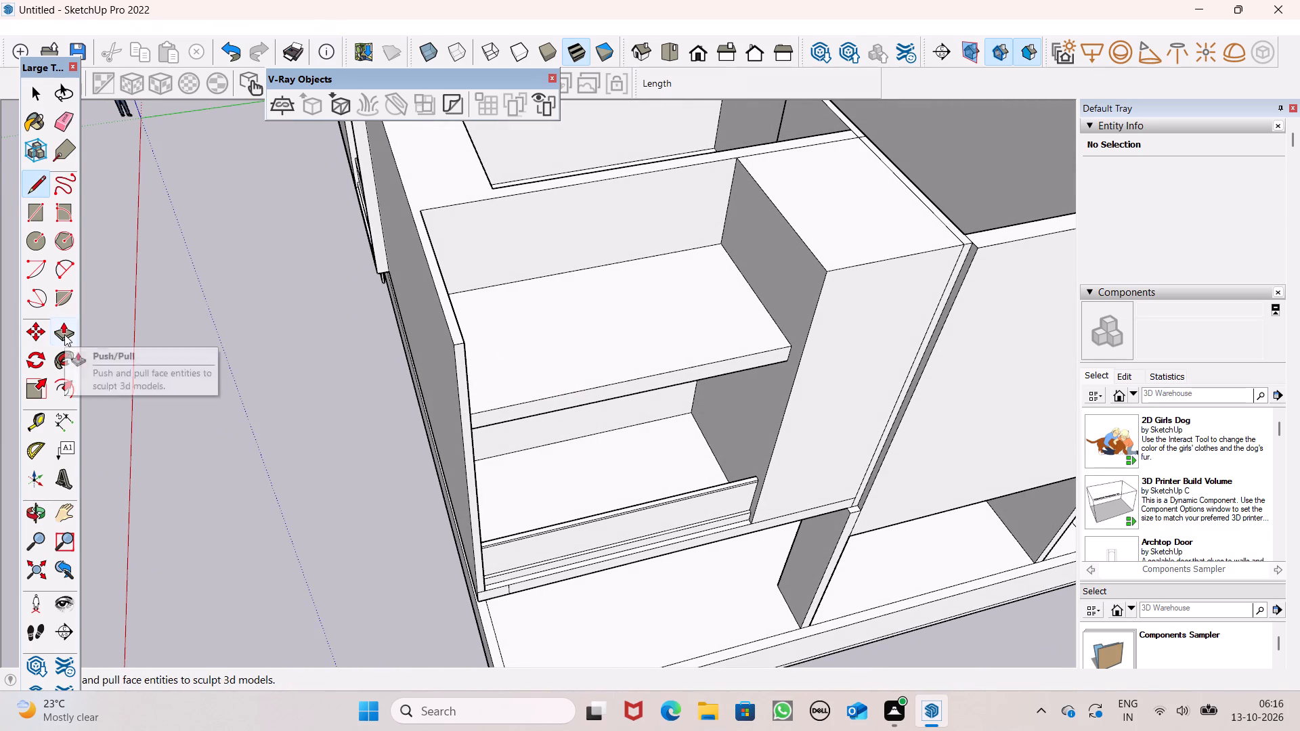
pyautogui.click(64, 334)
pyautogui.moveTo(411, 402); pyautogui.dragTo(538, 353, button='middle')
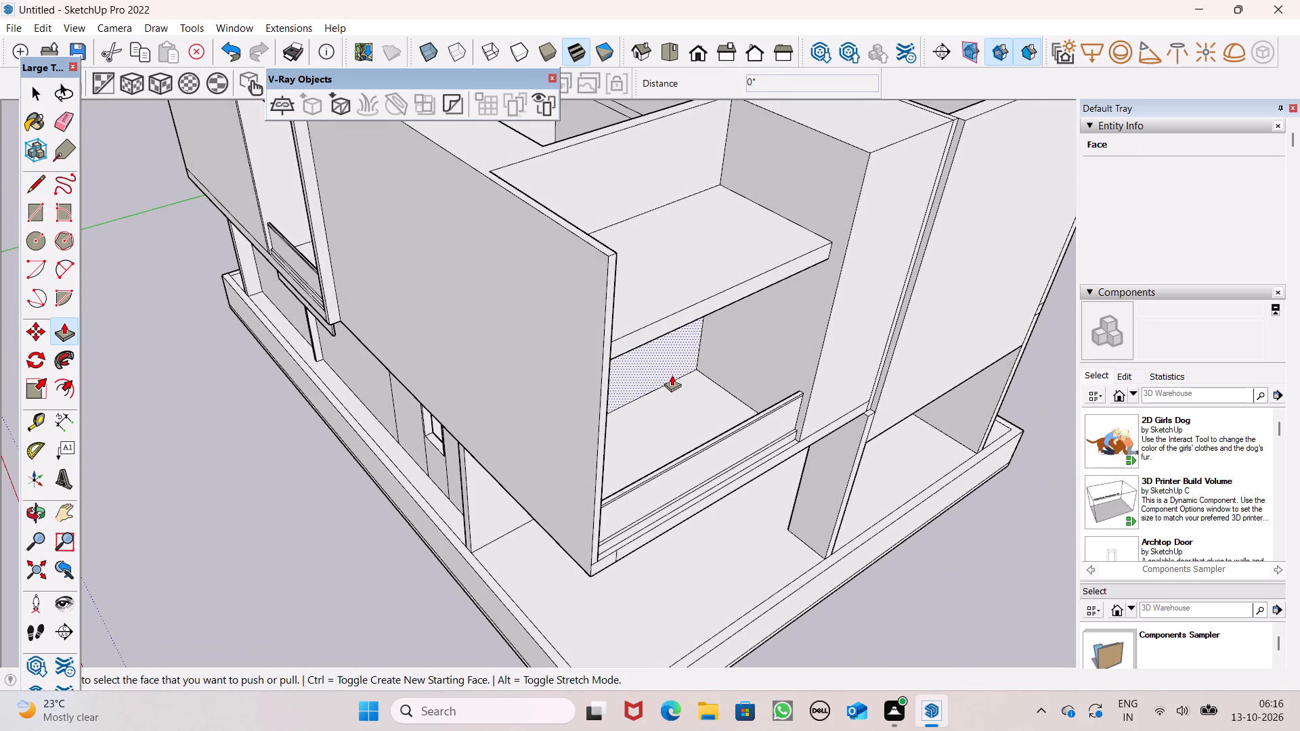
pyautogui.scroll(1, 674, 351)
pyautogui.moveTo(674, 350); pyautogui.dragTo(680, 343, button='middle')
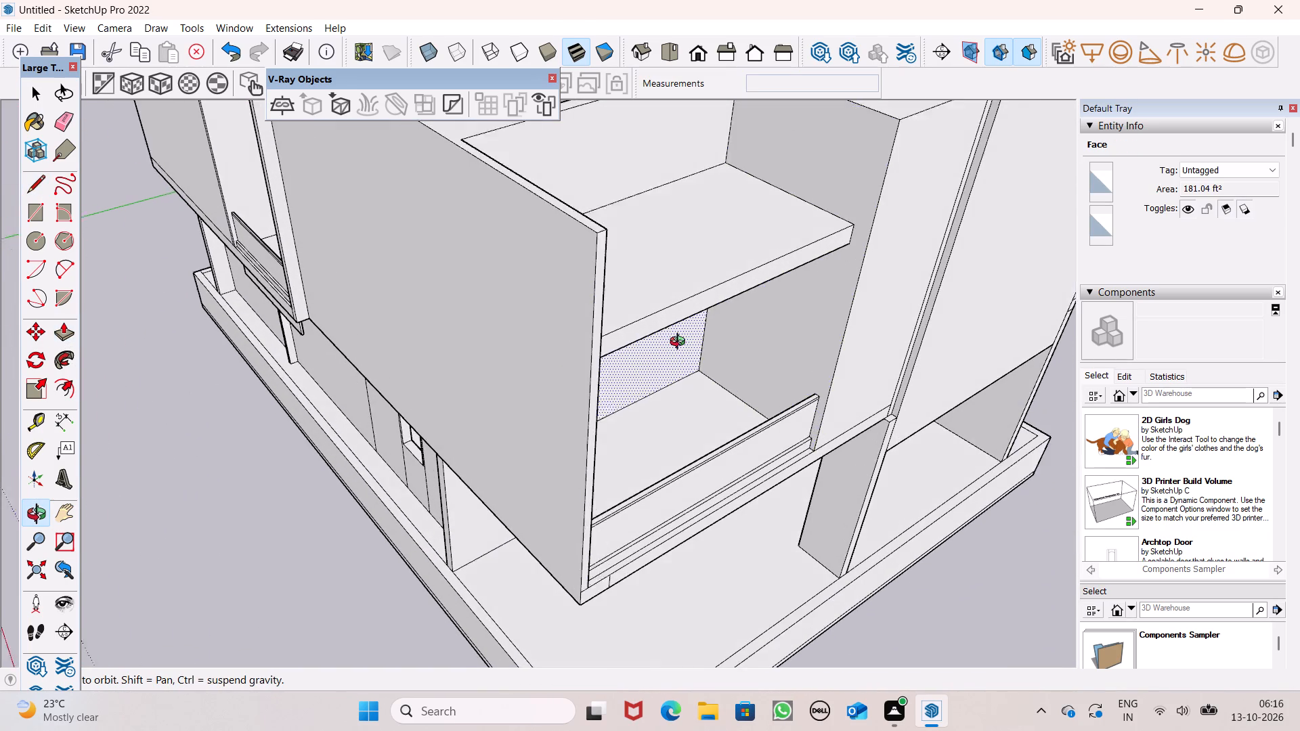
pyautogui.moveTo(680, 343); pyautogui.dragTo(691, 320, button='middle')
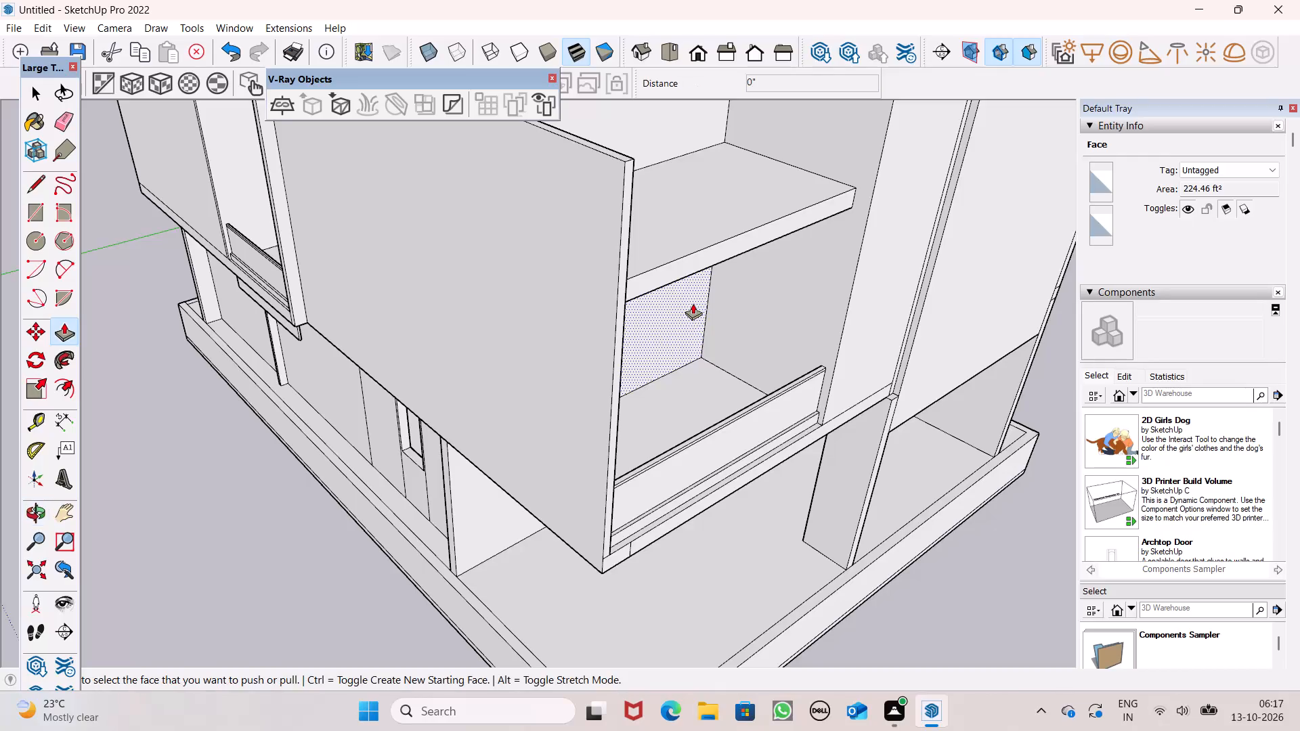
pyautogui.scroll(-5, 688, 377)
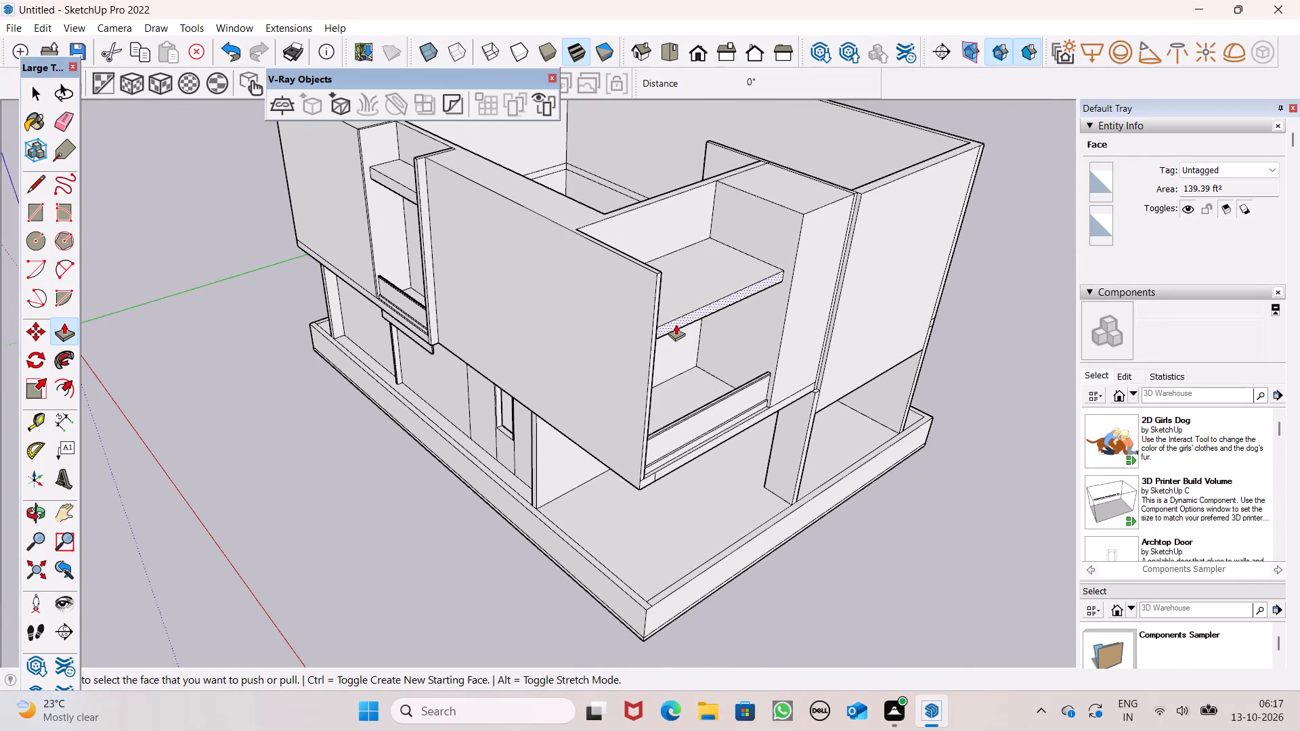
pyautogui.moveTo(661, 301); pyautogui.dragTo(637, 326, button='middle')
pyautogui.scroll(1, 643, 320)
pyautogui.moveTo(637, 326); pyautogui.dragTo(437, 328, button='middle')
pyautogui.scroll(2, 438, 309)
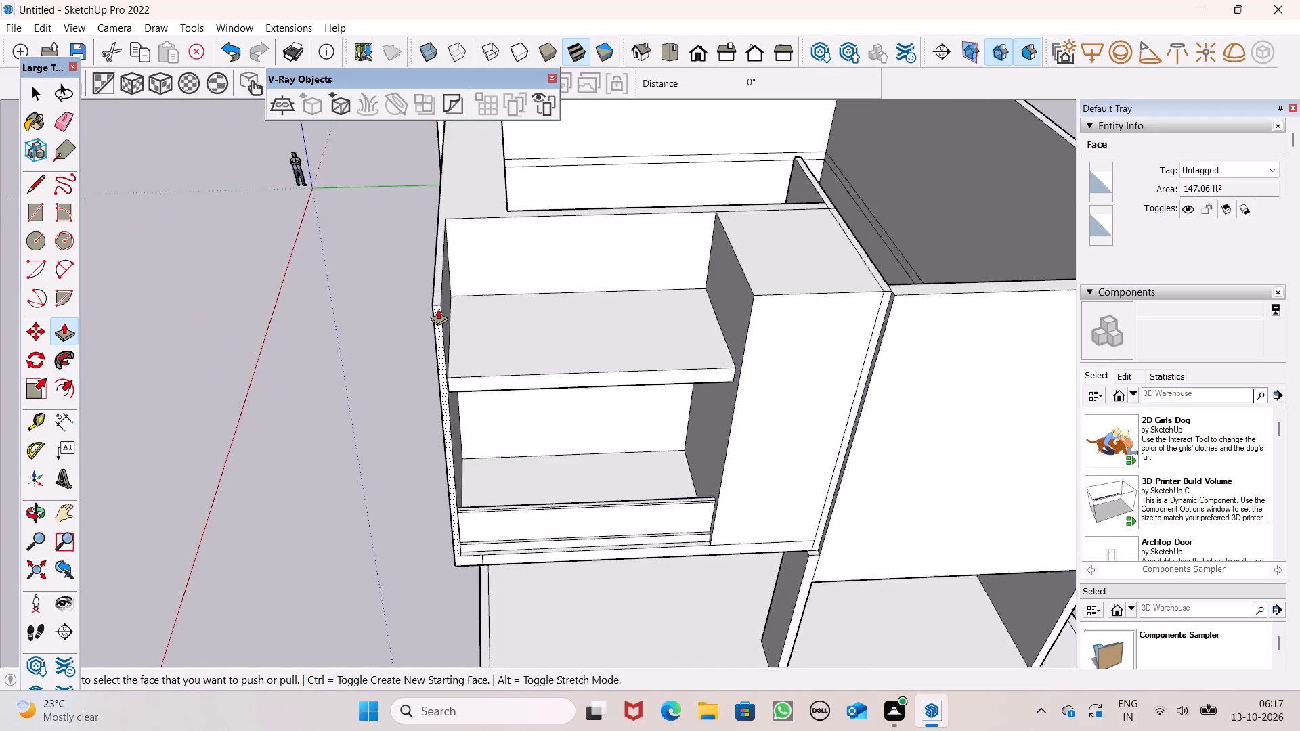
pyautogui.scroll(8, 438, 309)
pyautogui.scroll(-4, 458, 370)
pyautogui.scroll(-3, 512, 377)
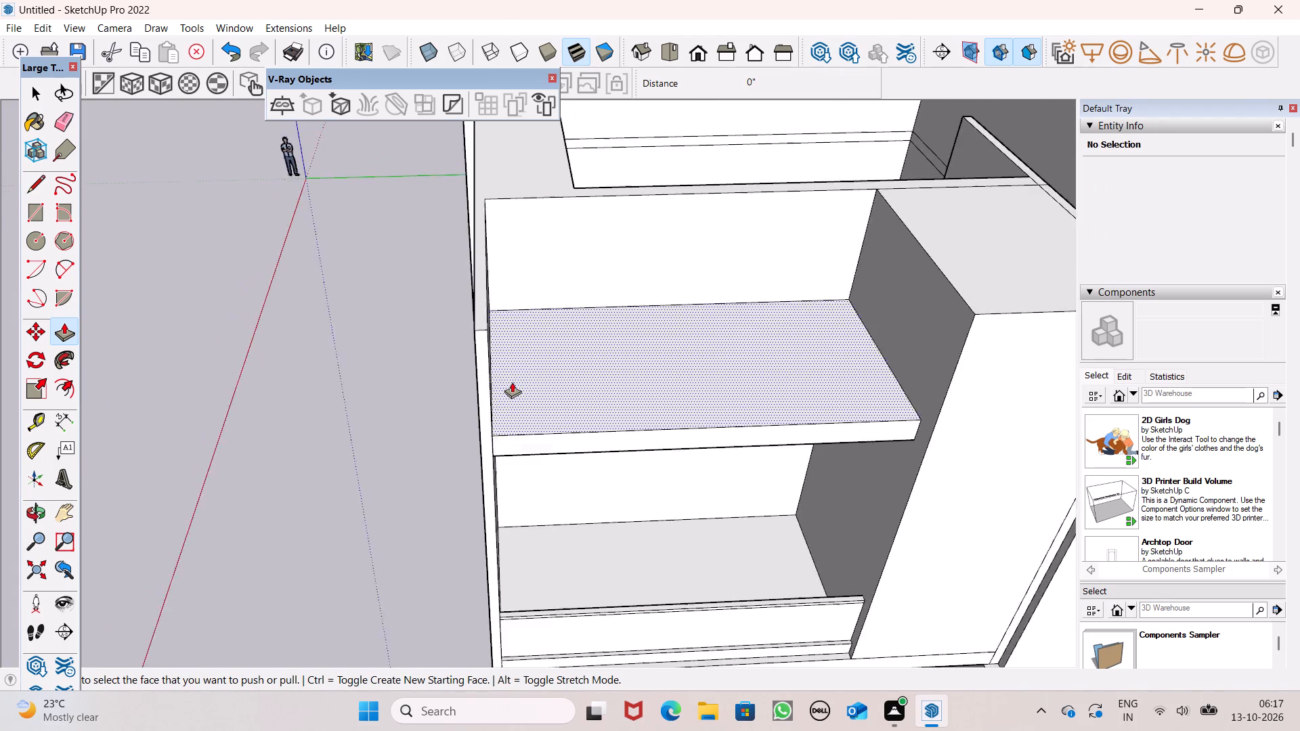
pyautogui.moveTo(550, 454); pyautogui.dragTo(494, 412, button='middle')
pyautogui.moveTo(454, 368); pyautogui.dragTo(517, 380, button='middle')
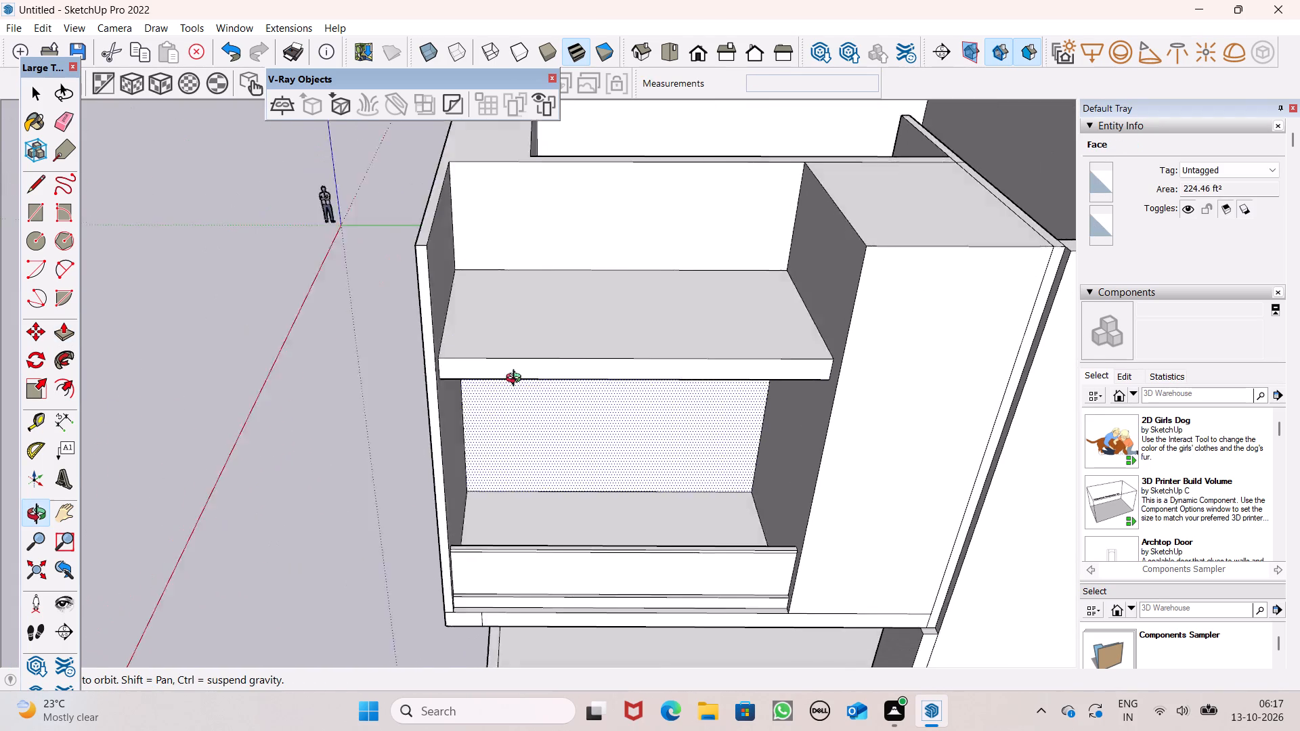
pyautogui.moveTo(517, 380); pyautogui.dragTo(703, 374, button='middle')
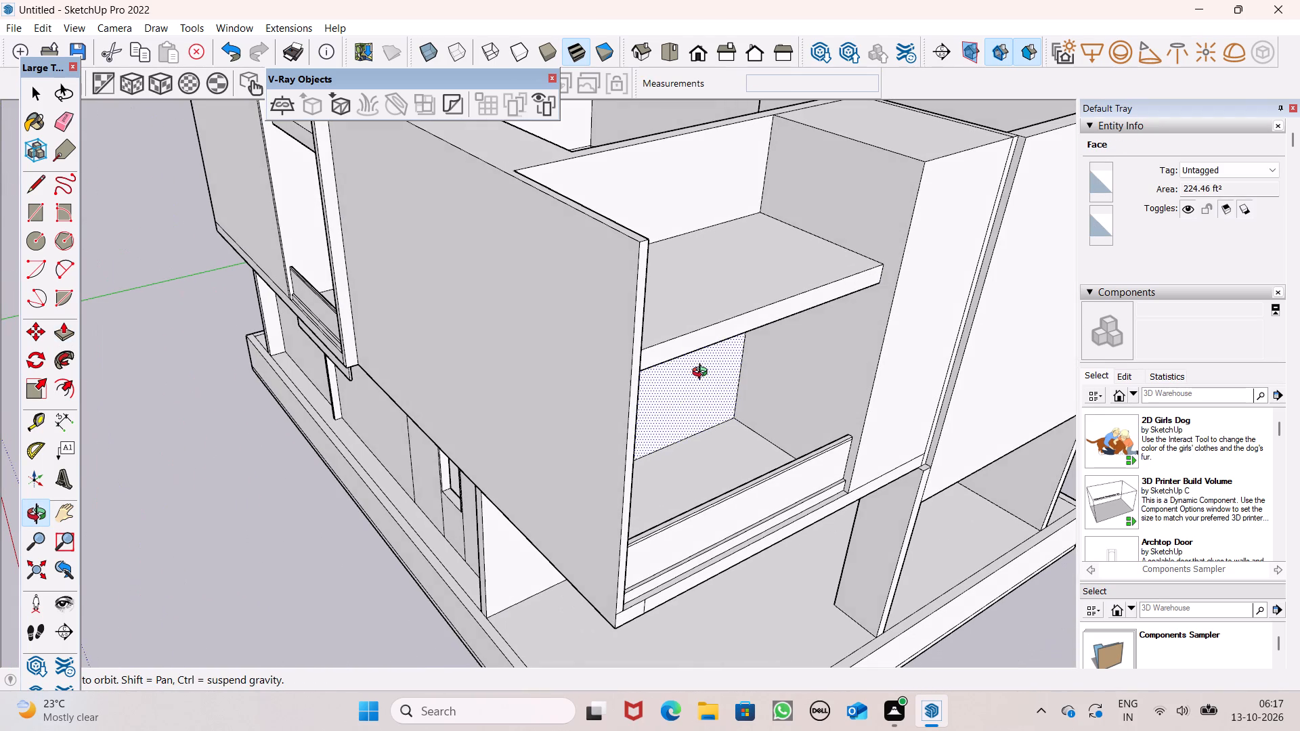
pyautogui.moveTo(703, 374); pyautogui.dragTo(696, 392, button='middle')
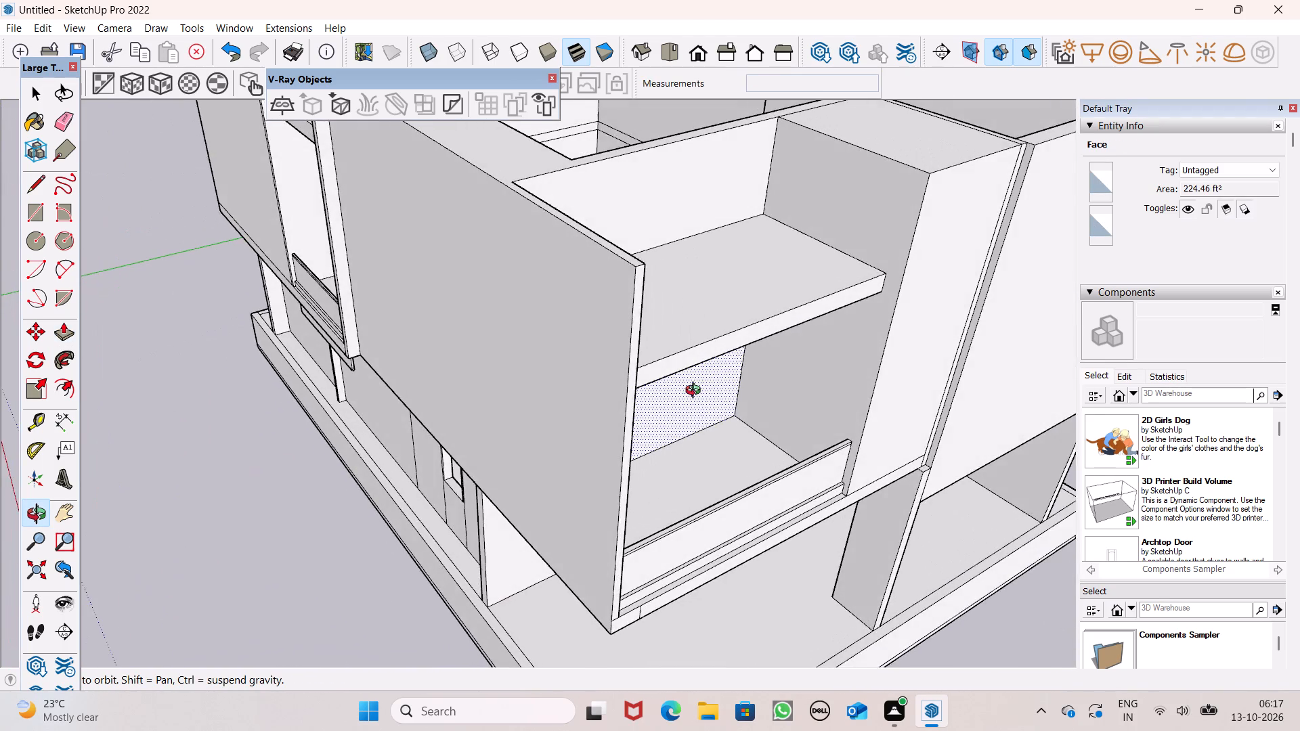
pyautogui.moveTo(696, 392); pyautogui.dragTo(615, 375, button='middle')
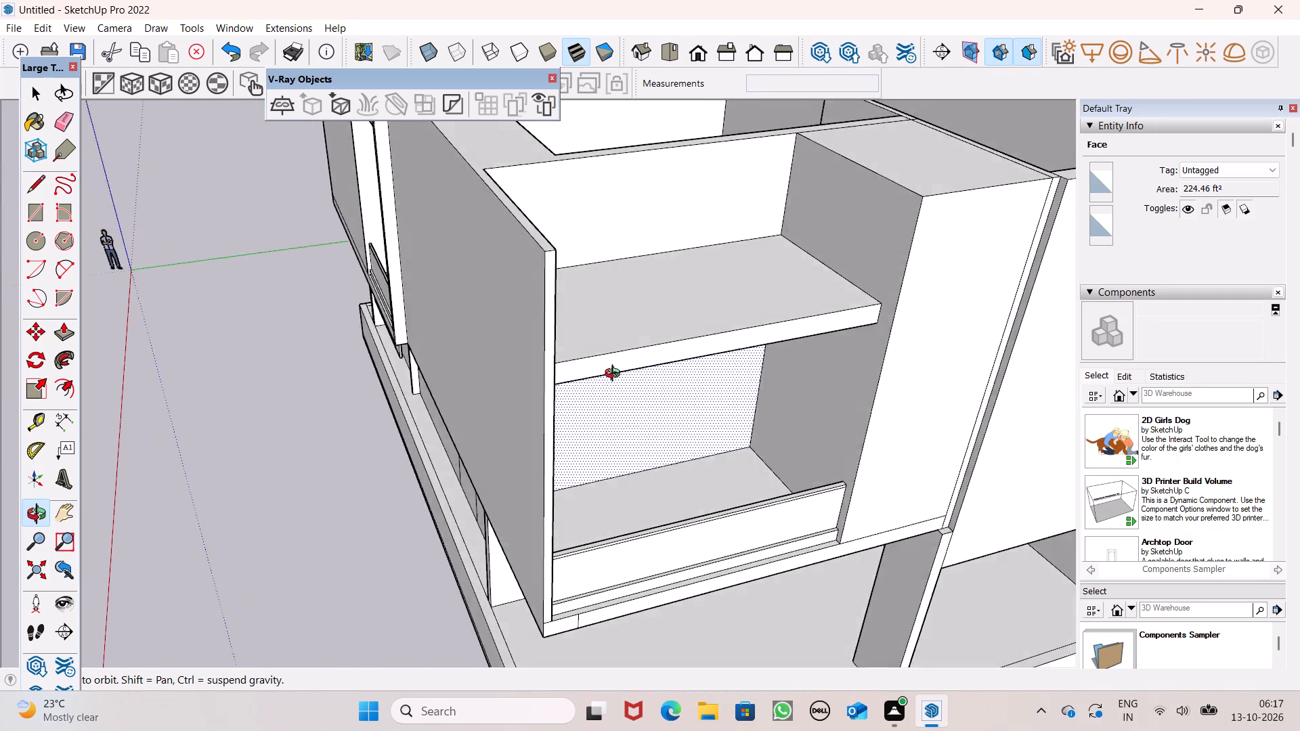
pyautogui.moveTo(615, 375); pyautogui.dragTo(665, 355, button='middle')
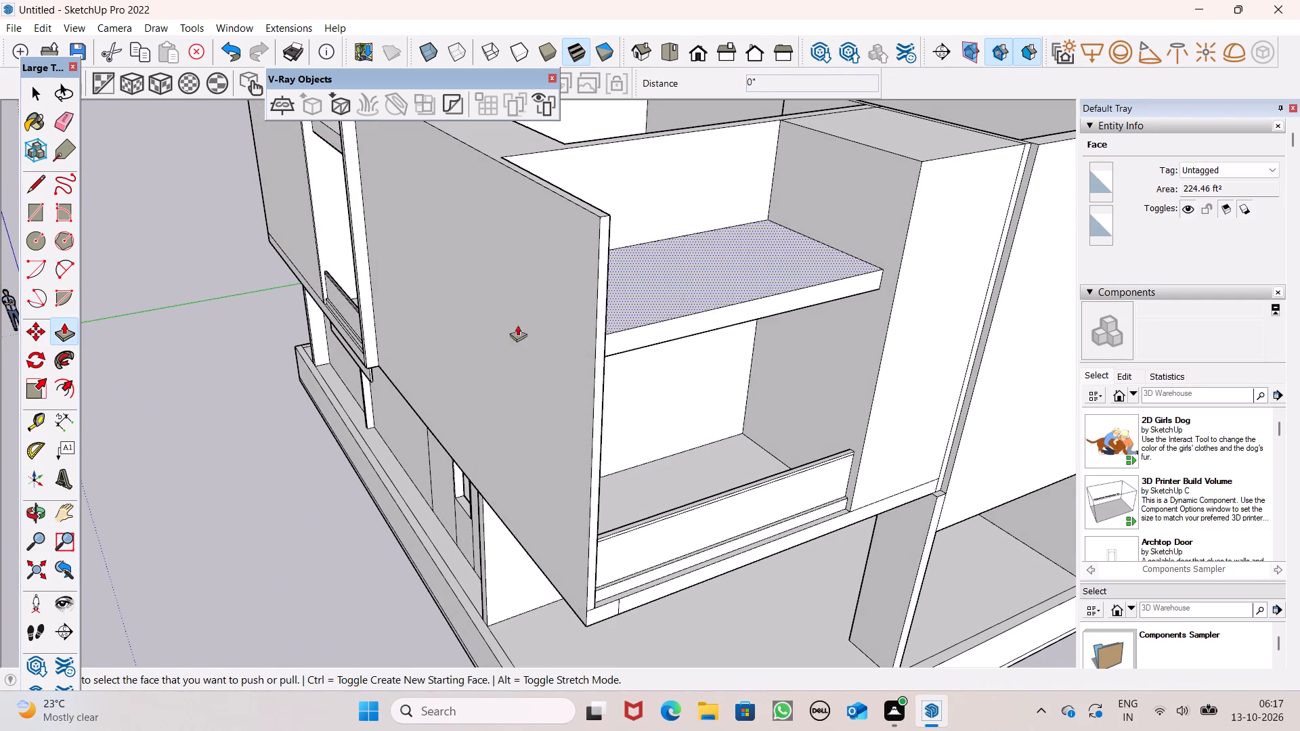
# Draw a line across the thickness of the outer side wall's front edge at the level of the recess ledge.
pyautogui.click(30, 187)
pyautogui.scroll(1, 705, 381)
pyautogui.moveTo(705, 381); pyautogui.dragTo(592, 345, button='middle')
pyautogui.scroll(-5, 385, 318)
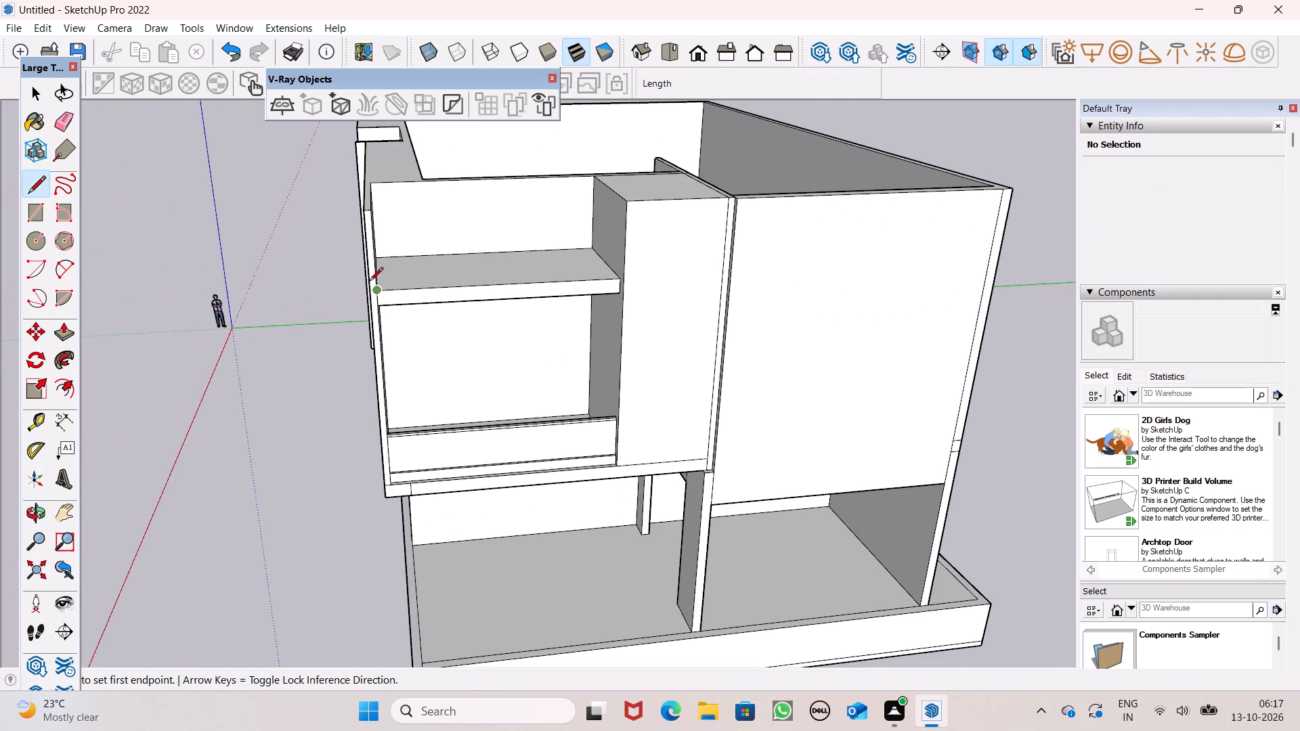
pyautogui.scroll(6, 369, 248)
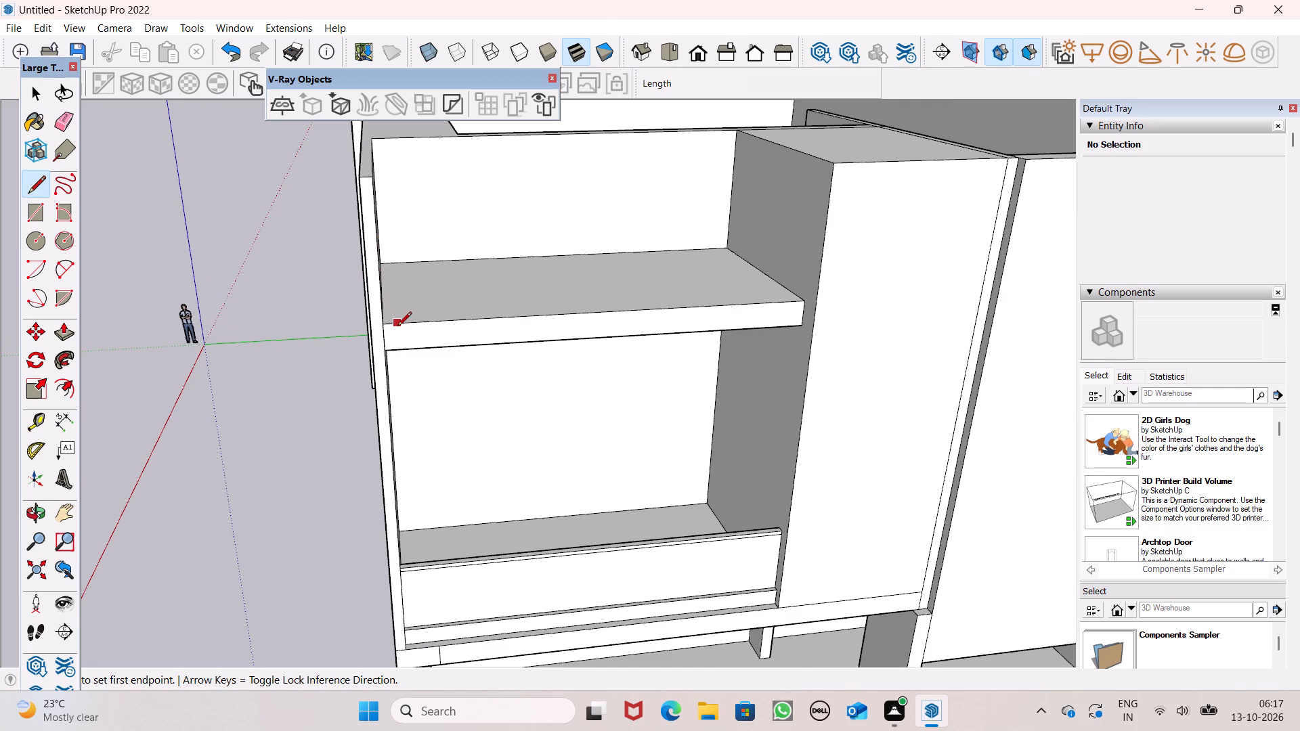
pyautogui.moveTo(397, 327); pyautogui.dragTo(443, 308, button='middle')
pyautogui.scroll(3, 431, 311)
pyautogui.moveTo(449, 345); pyautogui.dragTo(469, 344, button='middle')
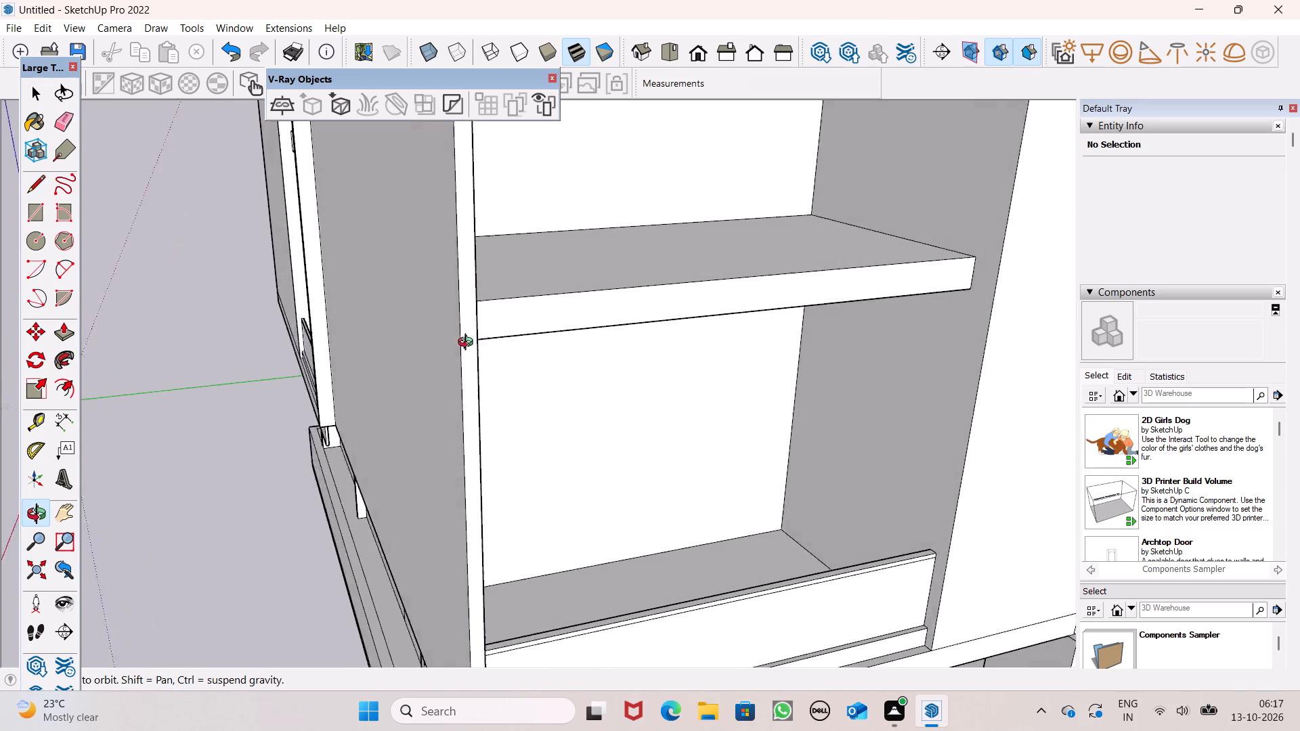
pyautogui.moveTo(469, 344); pyautogui.dragTo(499, 327, button='middle')
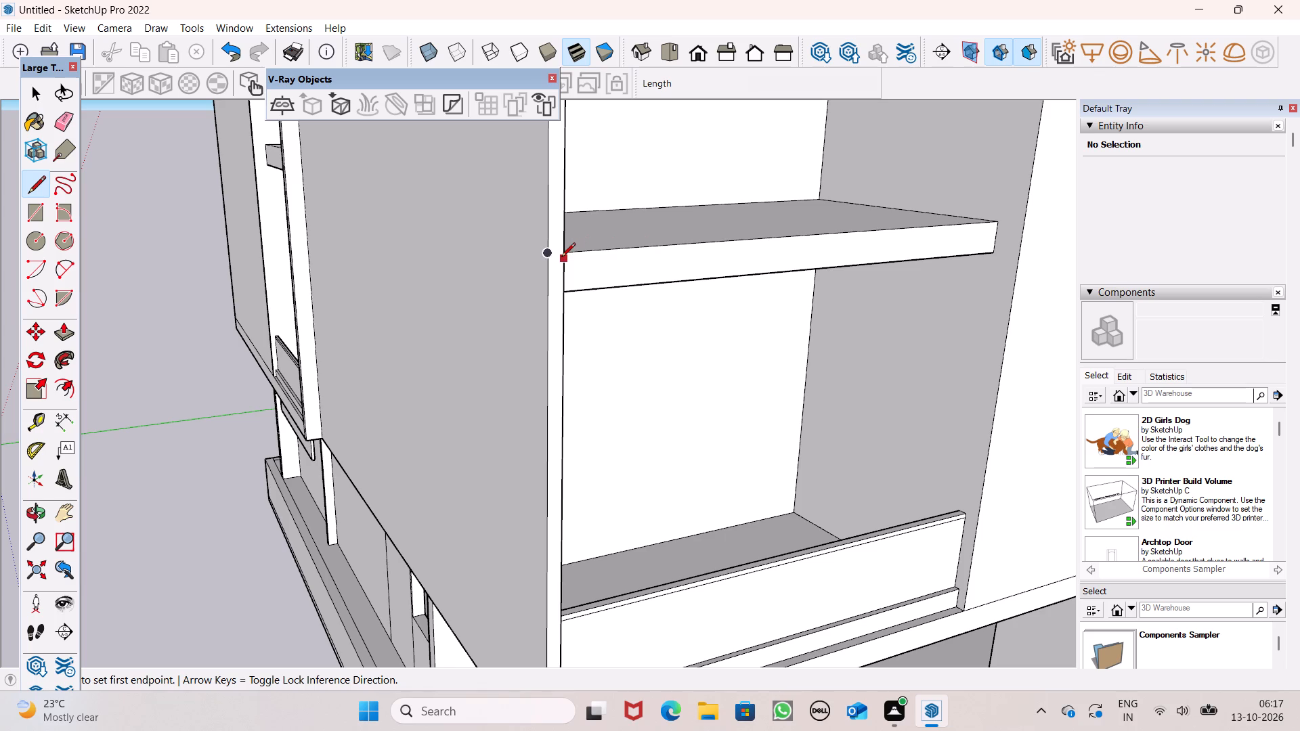
pyautogui.doubleClick(561, 255)
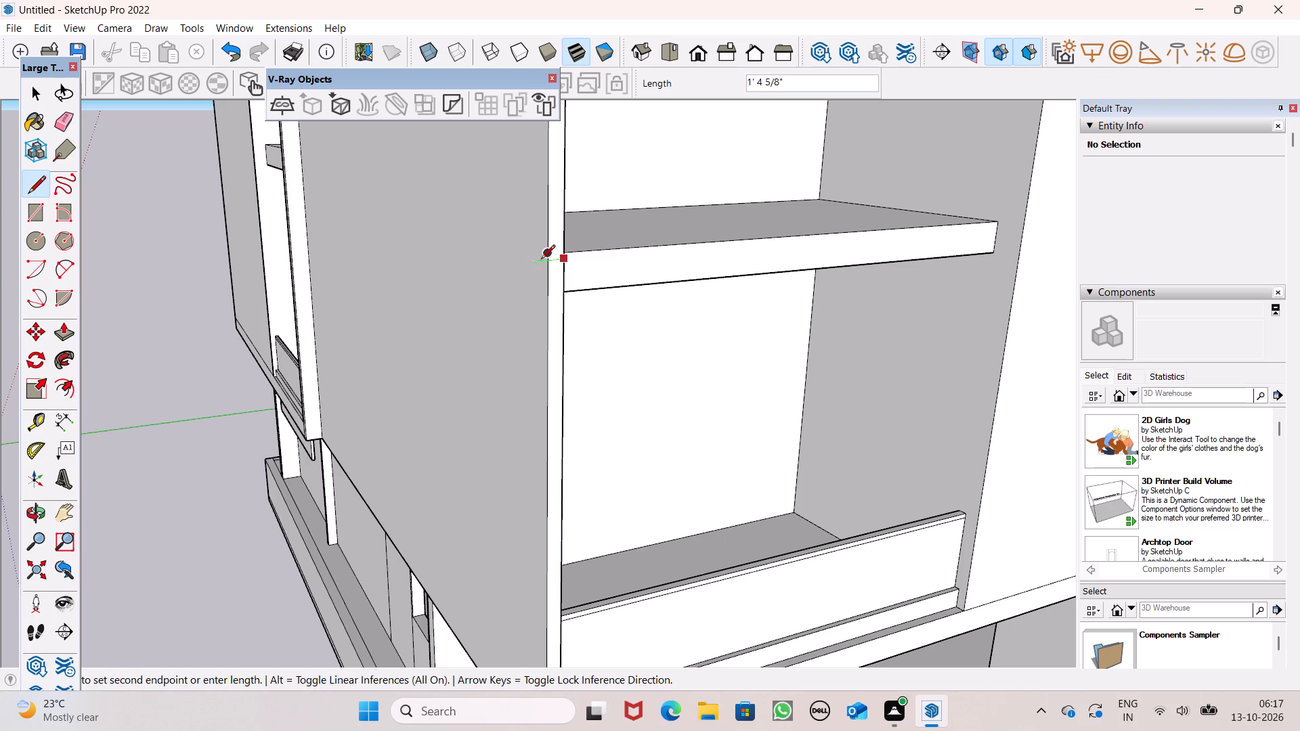
pyautogui.doubleClick(547, 257)
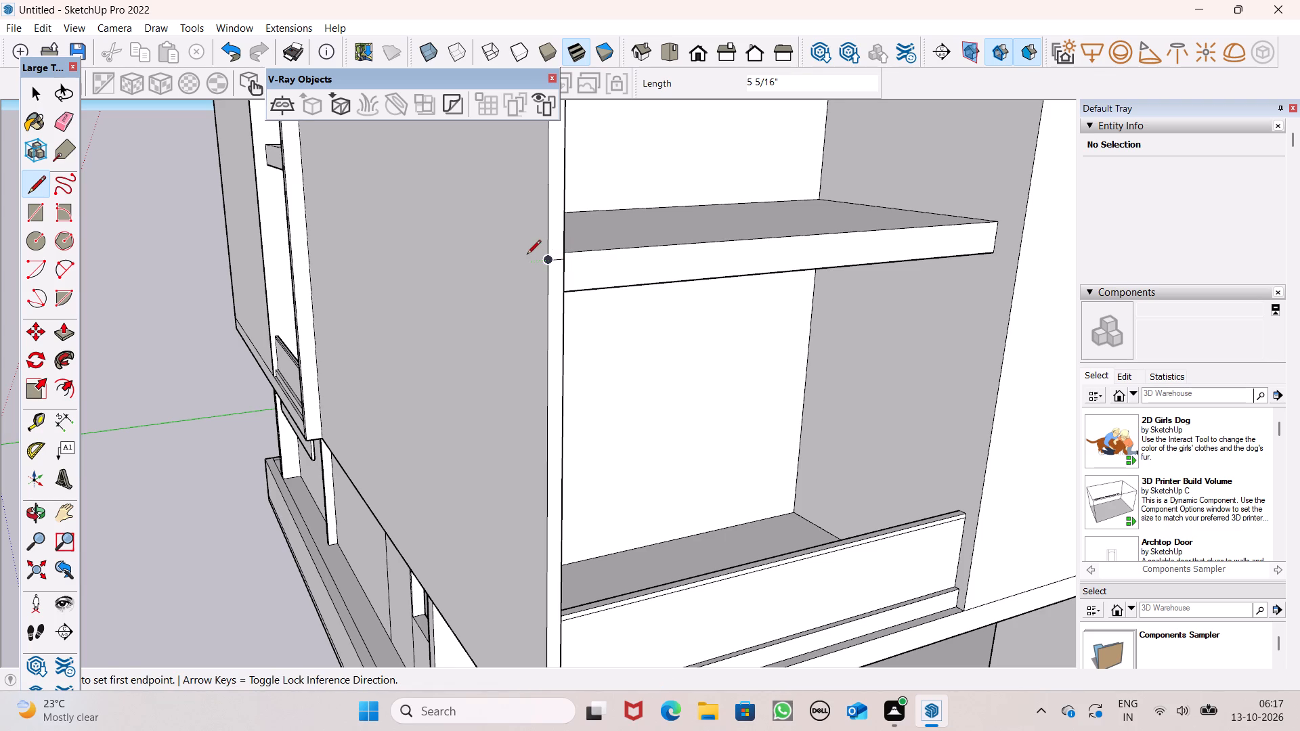
# On the wall's outer face, draw a line about 3' 6" inward from the front-edge line and another about 7' 4" straight down from its end.
pyautogui.moveTo(553, 295); pyautogui.dragTo(636, 320, button='middle')
pyautogui.scroll(1, 636, 320)
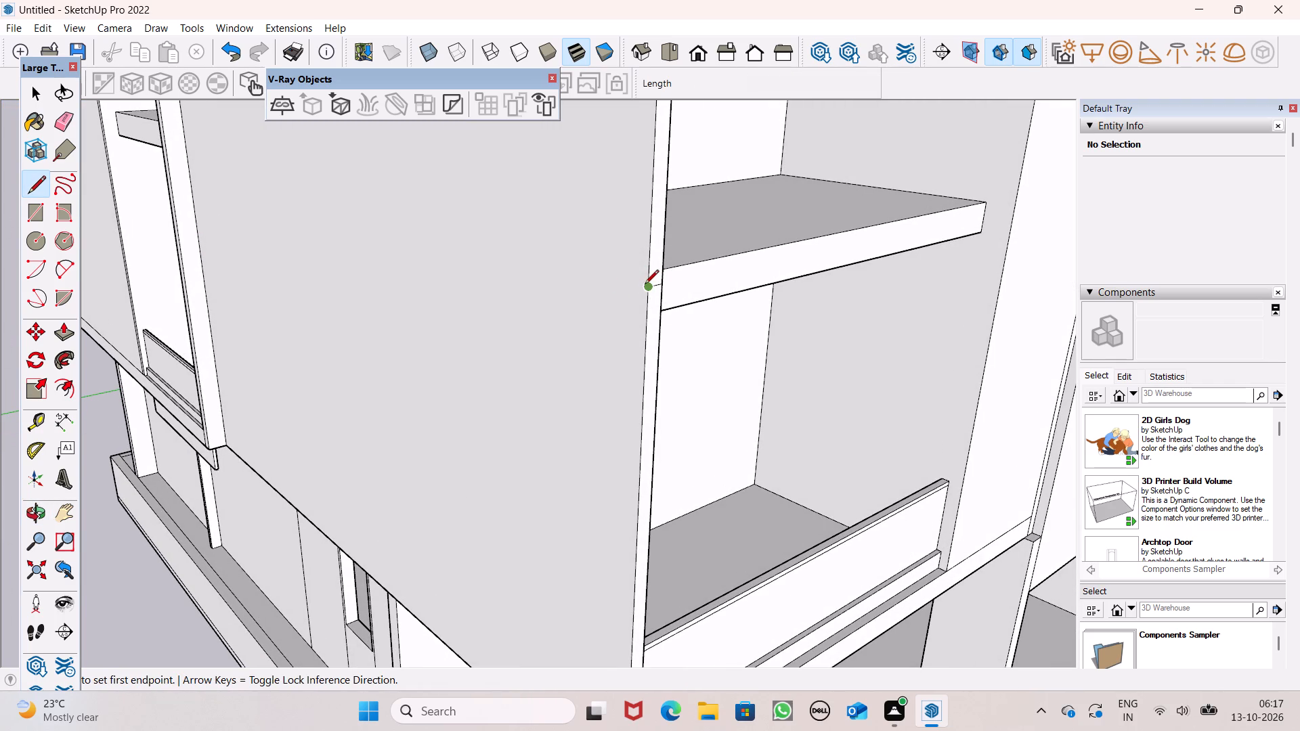
pyautogui.click(645, 285)
pyautogui.click(547, 270)
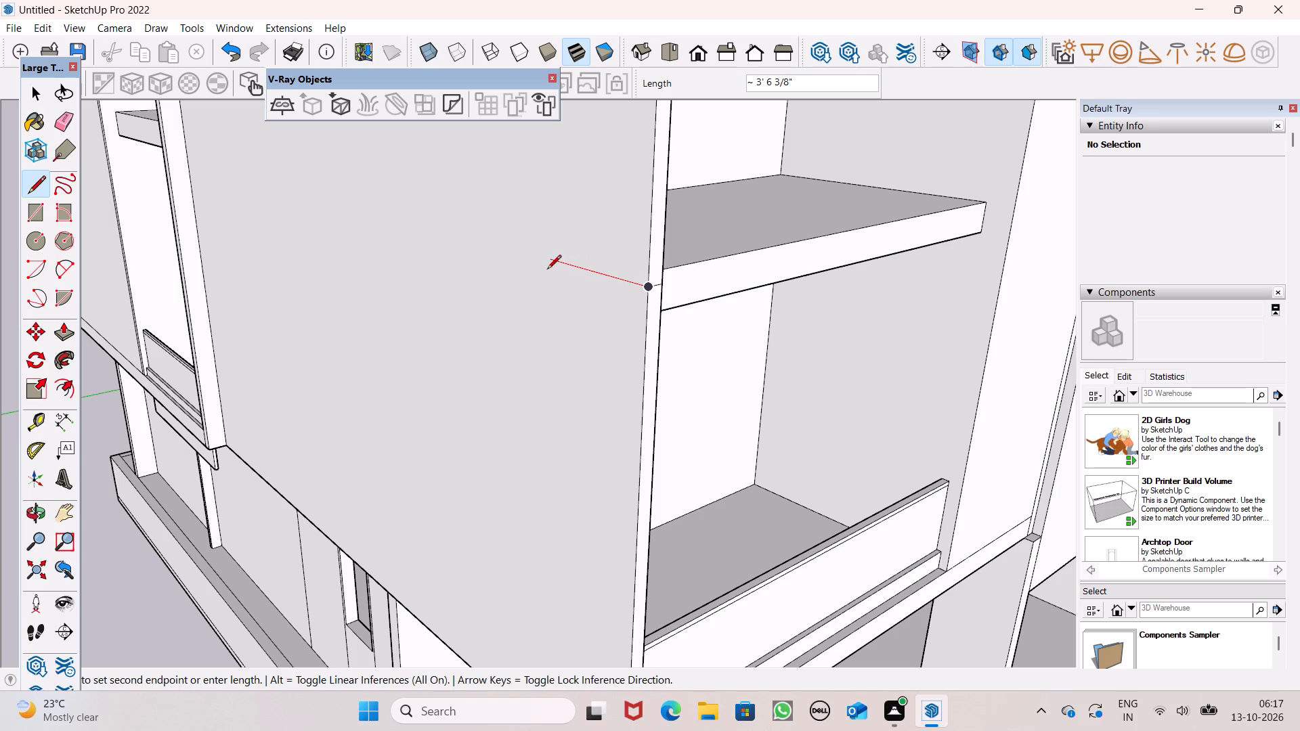
pyautogui.scroll(-4, 531, 292)
pyautogui.moveTo(542, 328); pyautogui.dragTo(645, 308, button='middle')
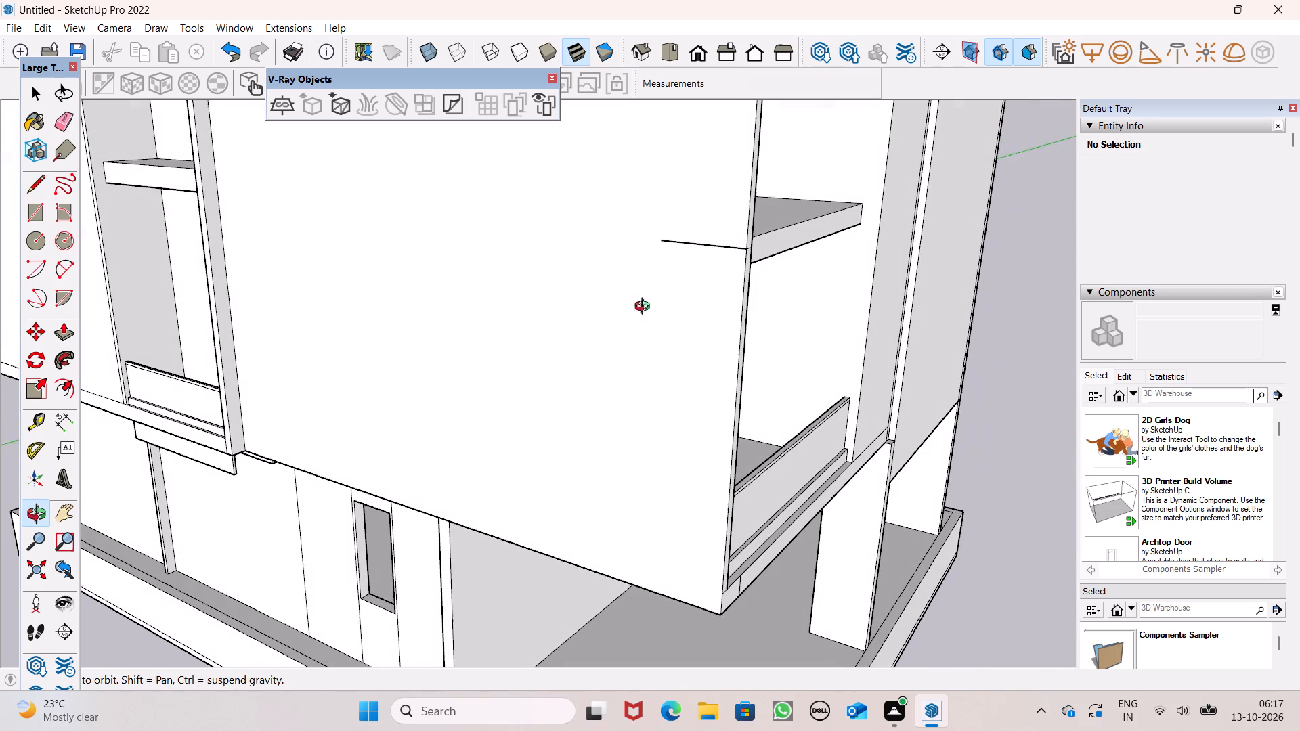
pyautogui.moveTo(645, 308); pyautogui.dragTo(645, 306, button='middle')
pyautogui.click(661, 240)
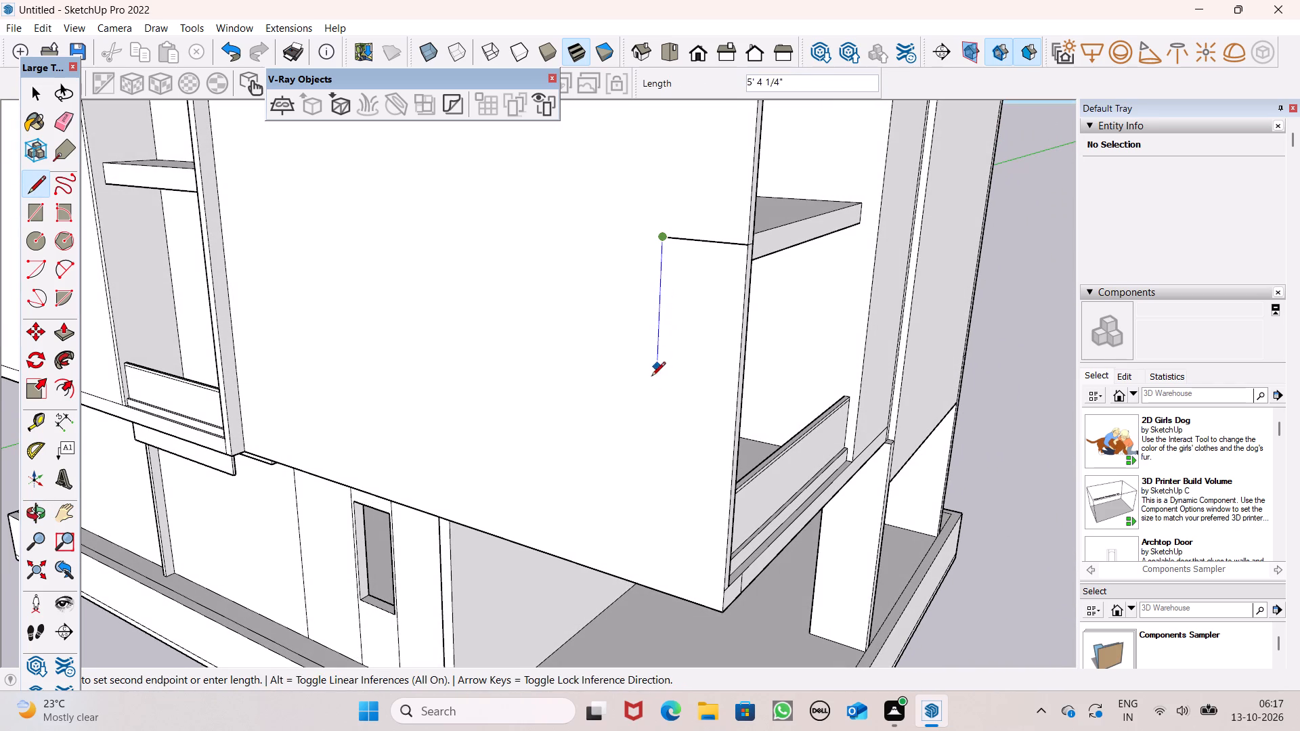
pyautogui.click(656, 417)
# Close the outline with a two-point arc from the vertical line's lower end to the wall's front edge, bulging downward about 11".
pyautogui.scroll(1, 668, 438)
pyautogui.moveTo(668, 438); pyautogui.dragTo(714, 377, button='middle')
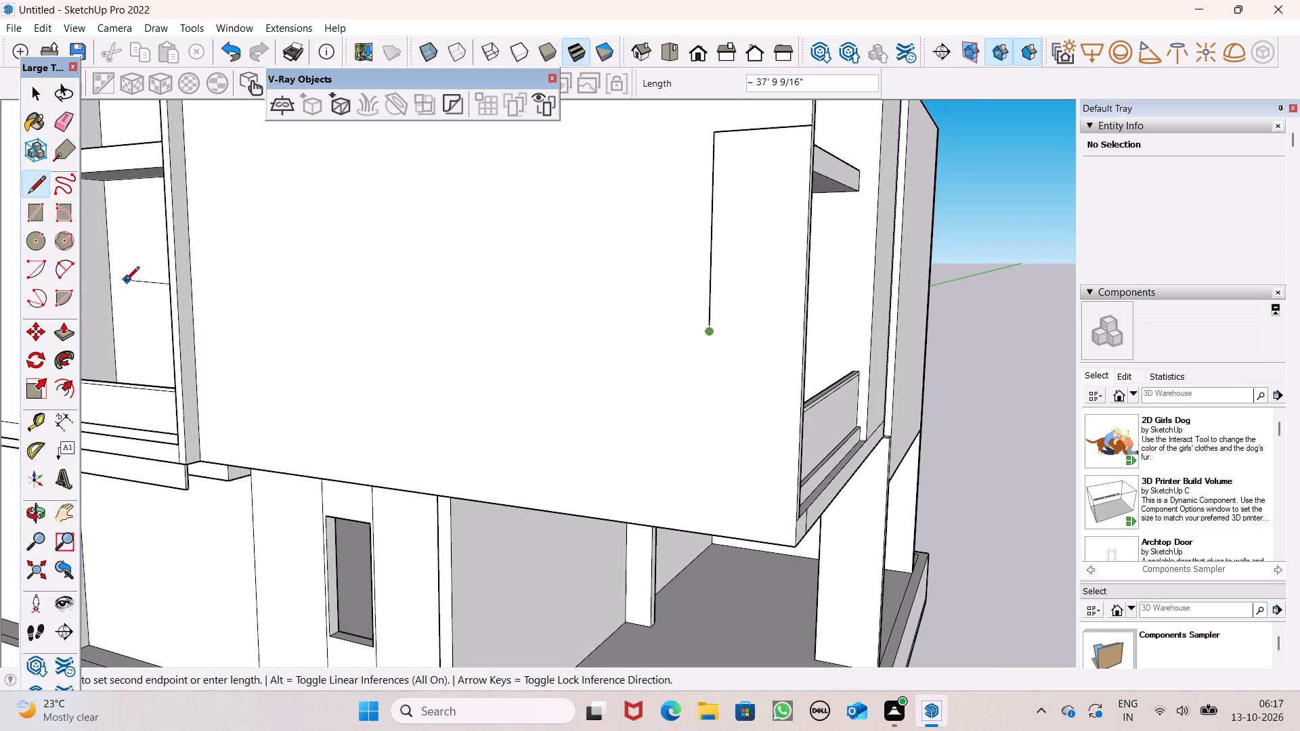
pyautogui.click(76, 271)
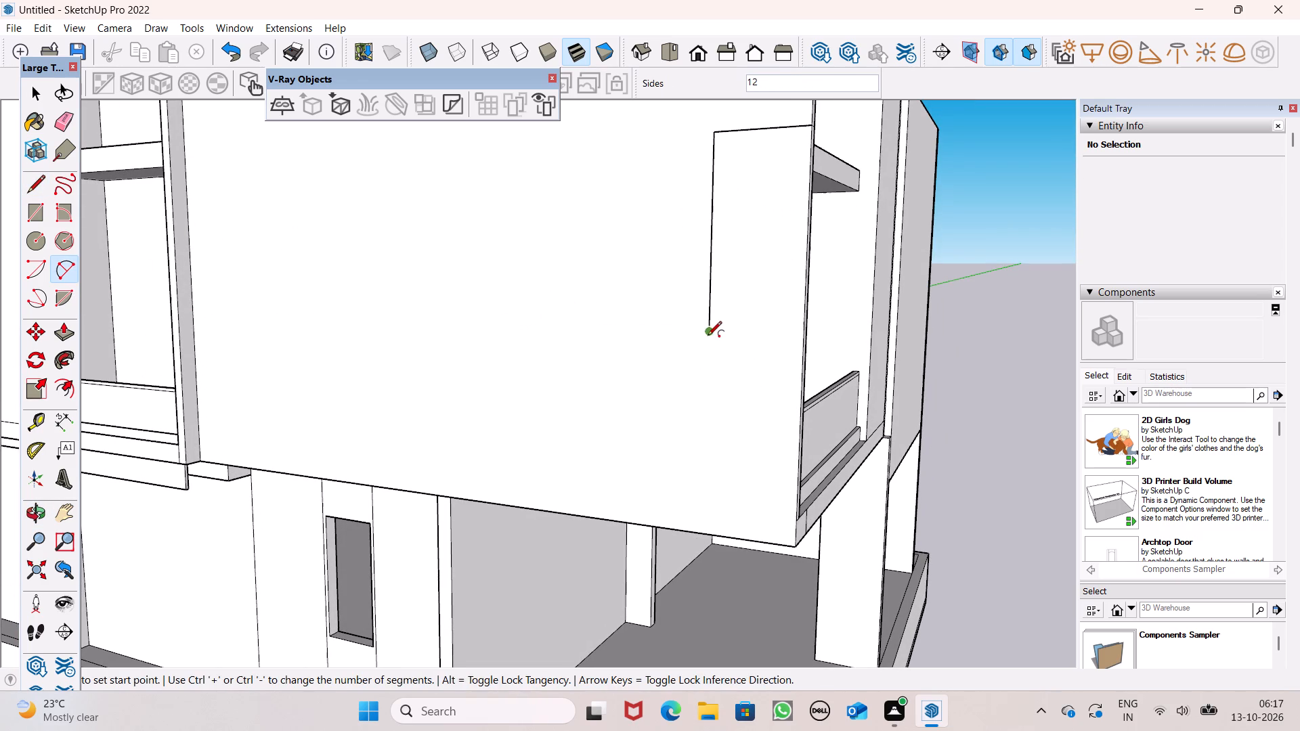
pyautogui.click(708, 336)
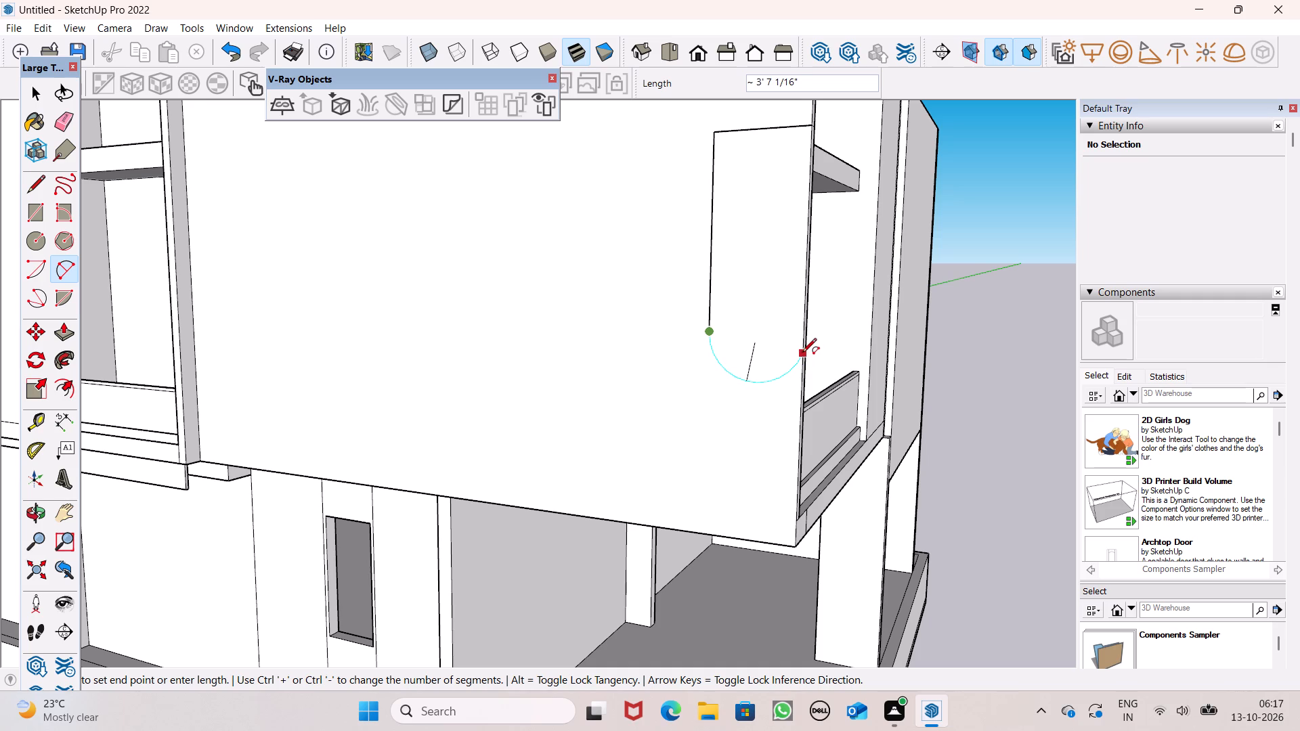
pyautogui.click(802, 353)
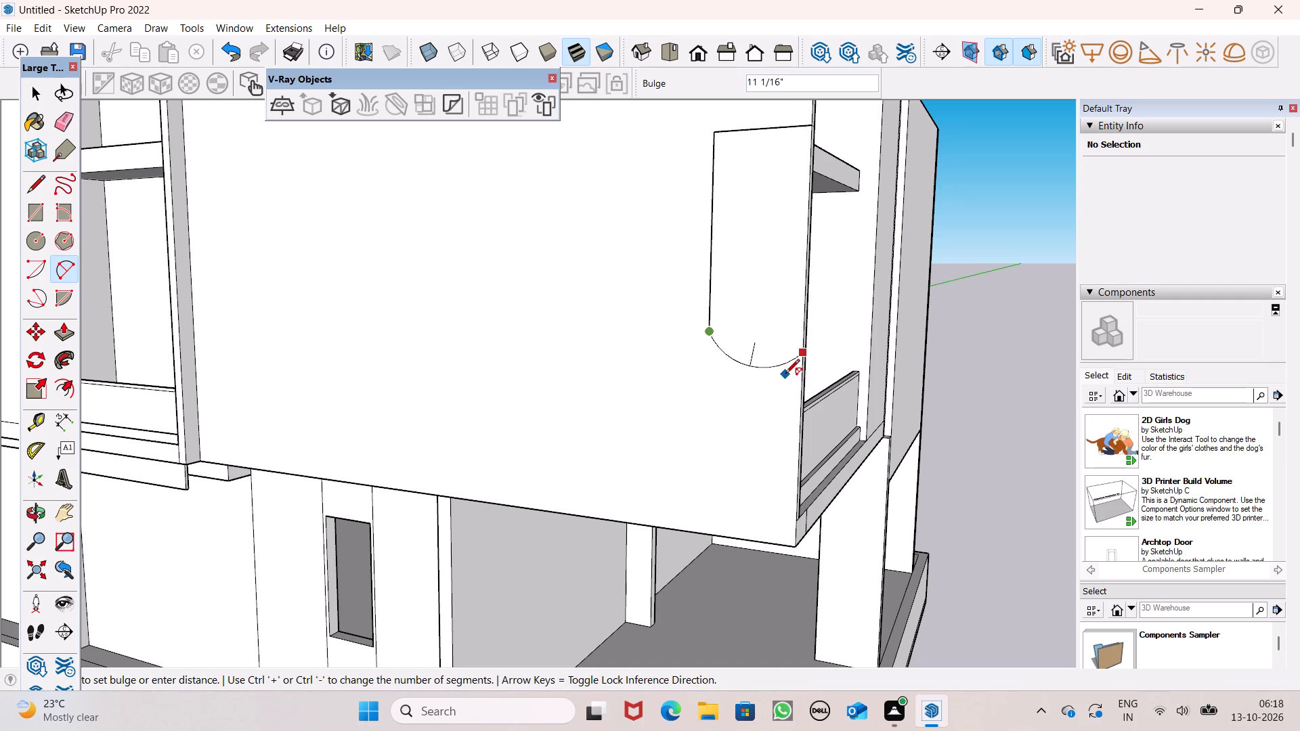
pyautogui.click(785, 374)
pyautogui.press('space')
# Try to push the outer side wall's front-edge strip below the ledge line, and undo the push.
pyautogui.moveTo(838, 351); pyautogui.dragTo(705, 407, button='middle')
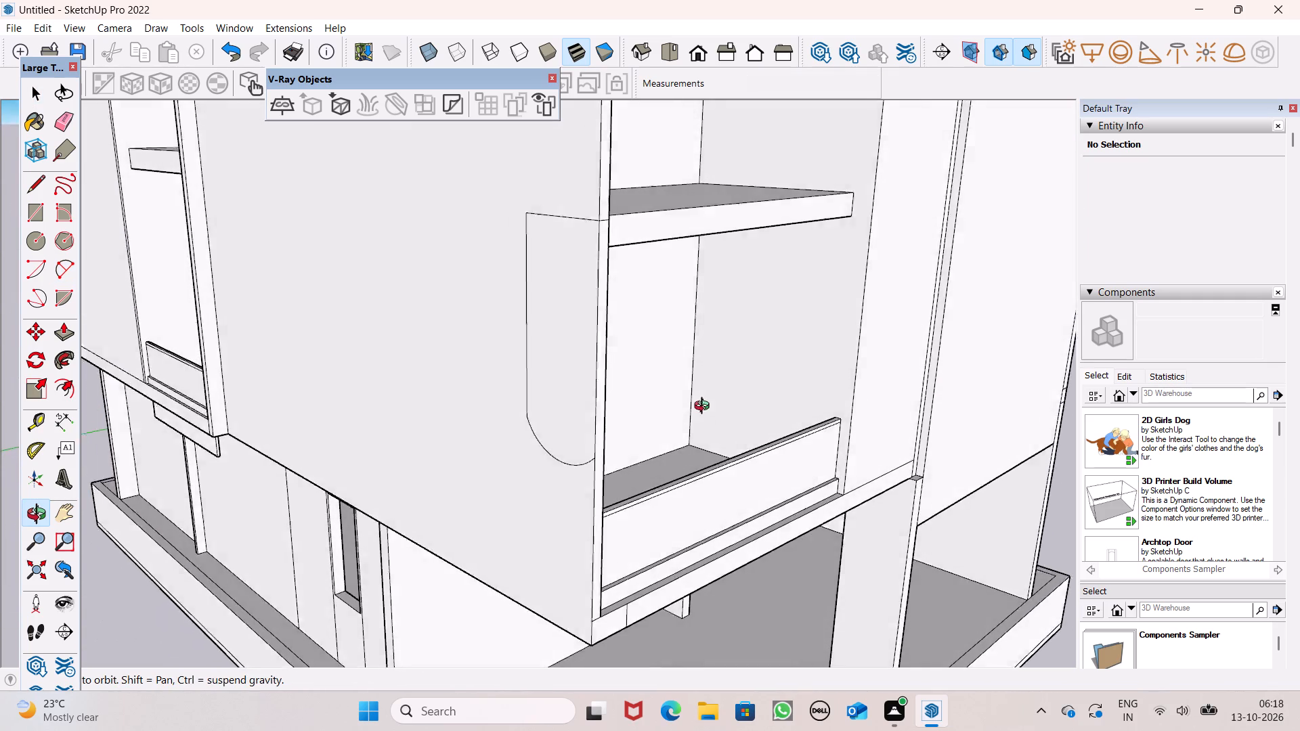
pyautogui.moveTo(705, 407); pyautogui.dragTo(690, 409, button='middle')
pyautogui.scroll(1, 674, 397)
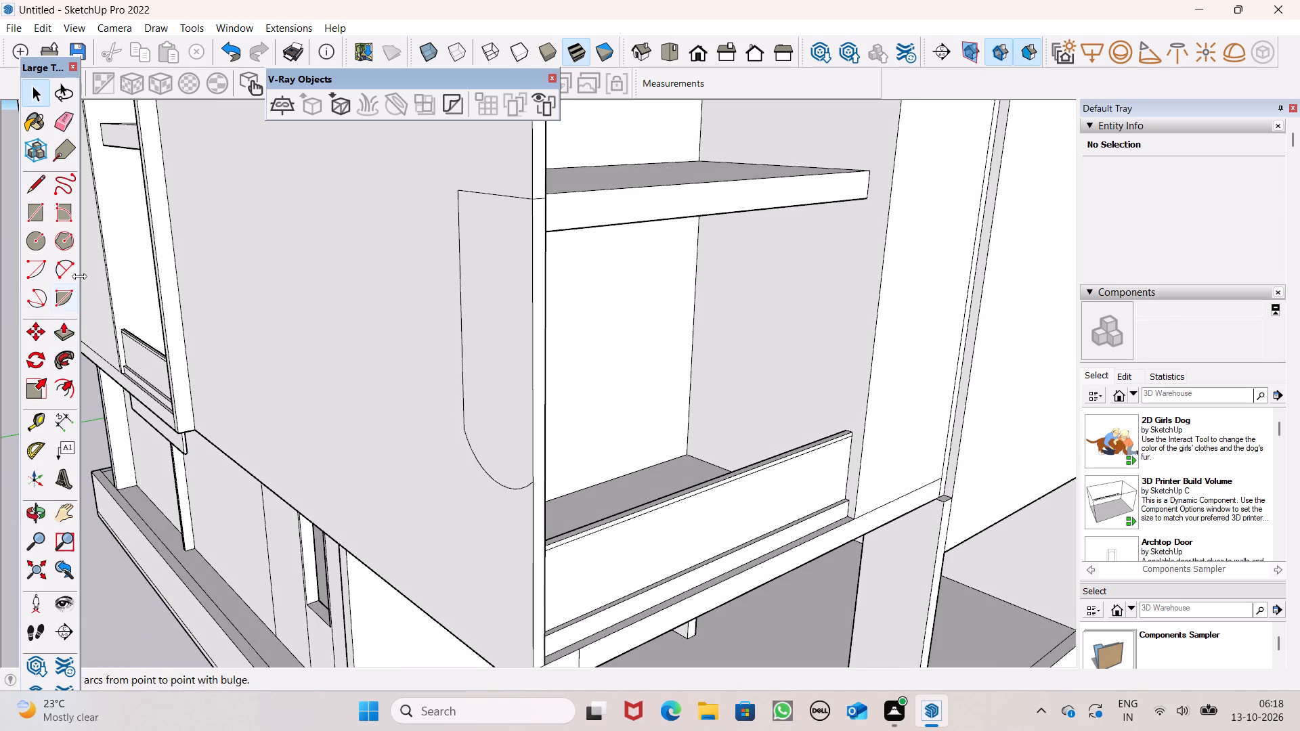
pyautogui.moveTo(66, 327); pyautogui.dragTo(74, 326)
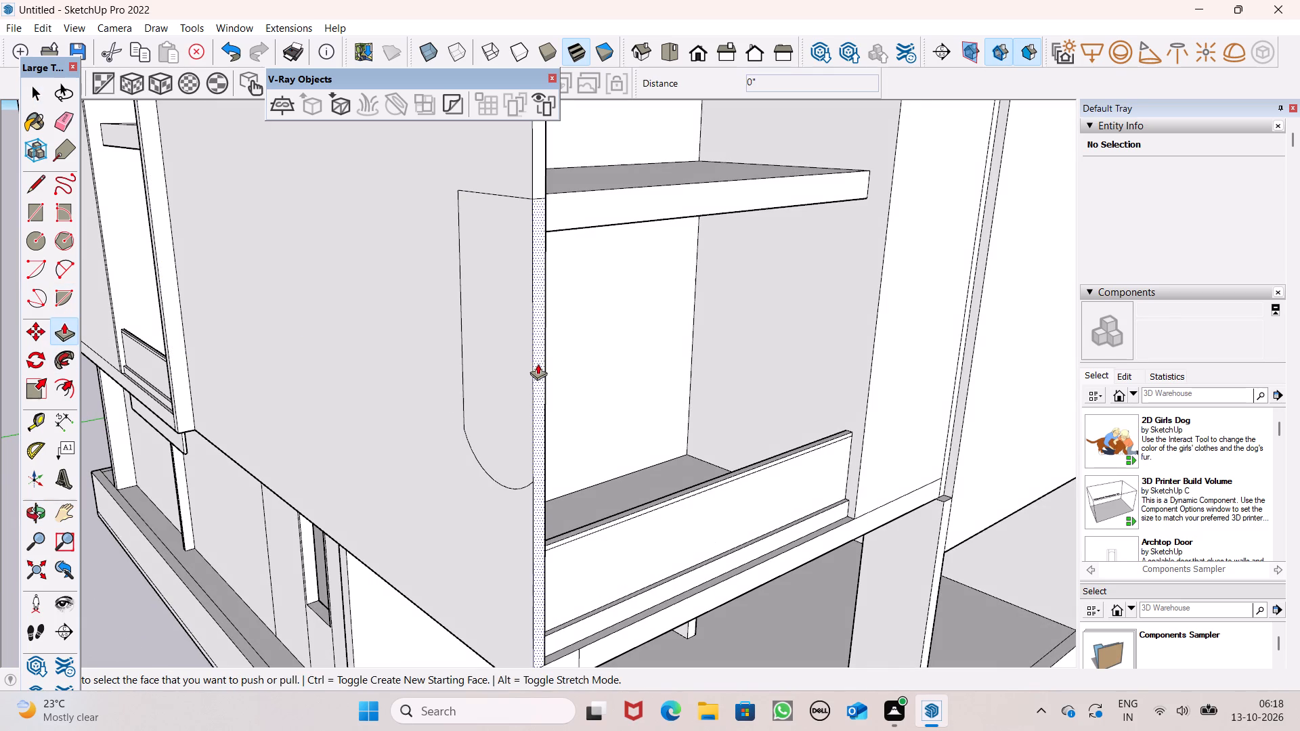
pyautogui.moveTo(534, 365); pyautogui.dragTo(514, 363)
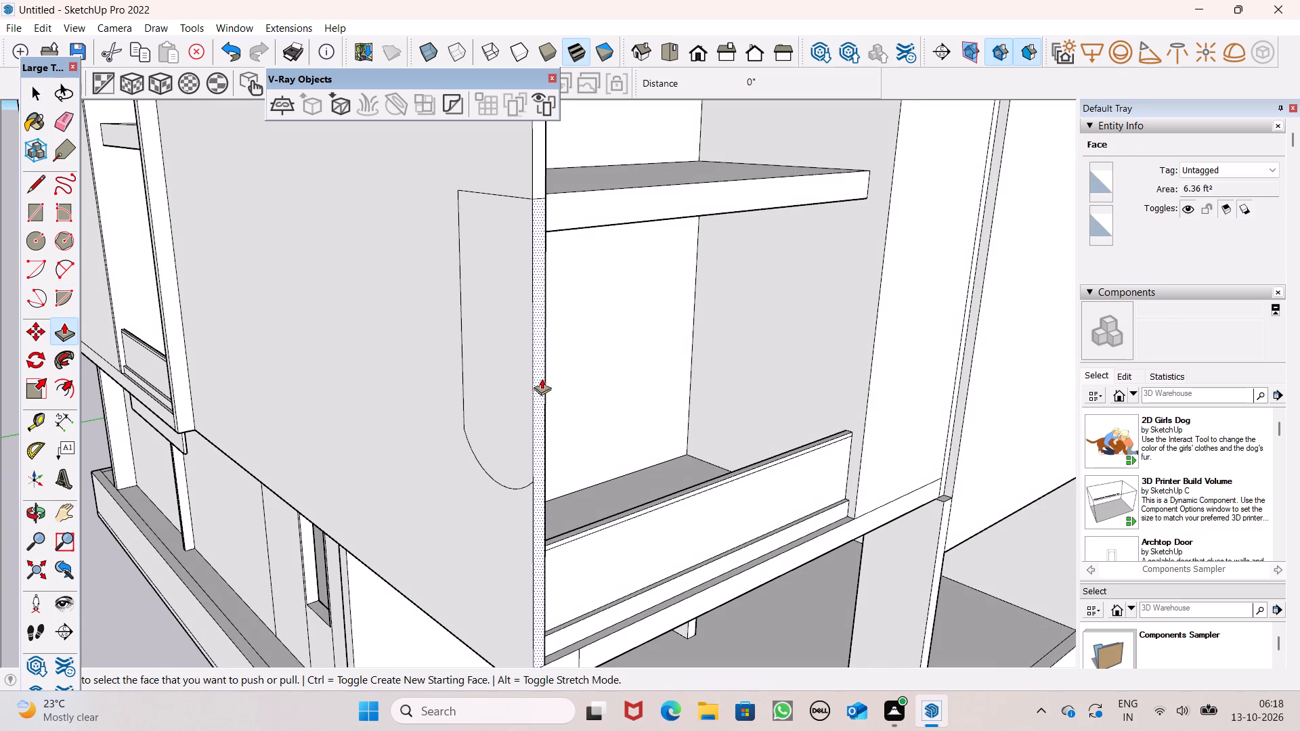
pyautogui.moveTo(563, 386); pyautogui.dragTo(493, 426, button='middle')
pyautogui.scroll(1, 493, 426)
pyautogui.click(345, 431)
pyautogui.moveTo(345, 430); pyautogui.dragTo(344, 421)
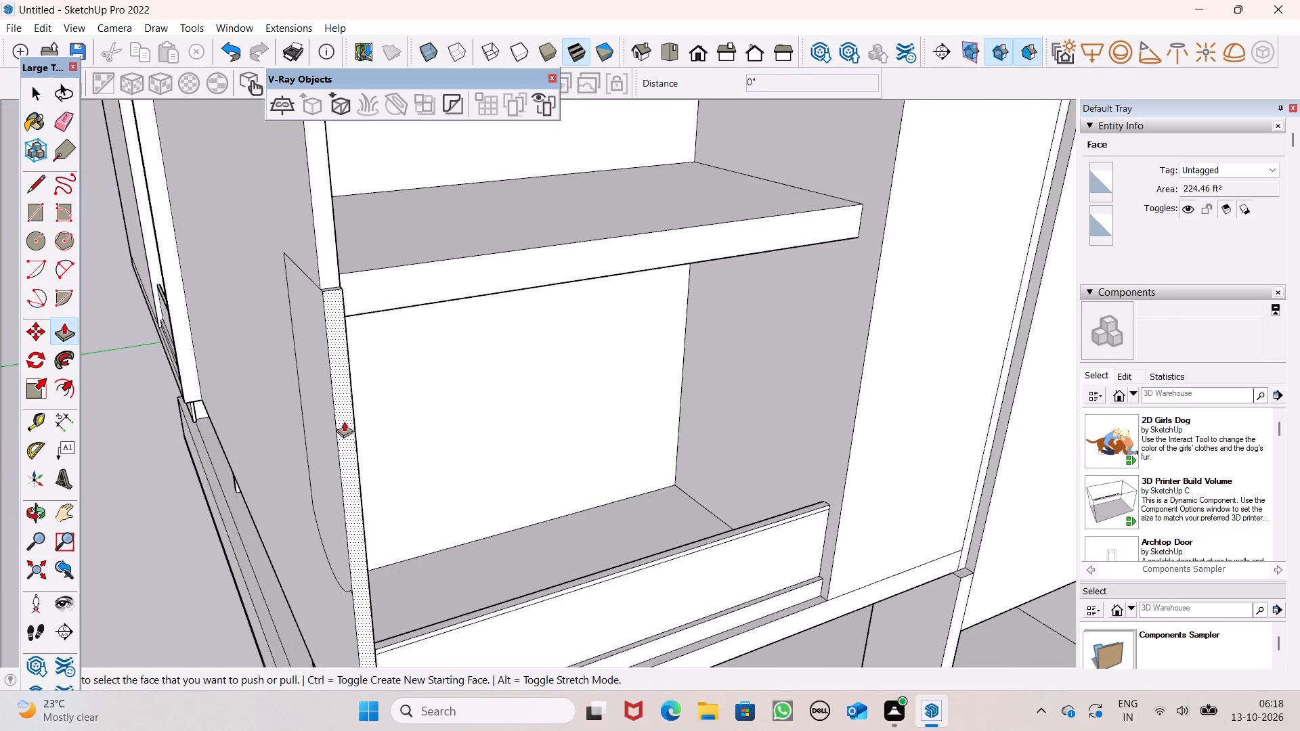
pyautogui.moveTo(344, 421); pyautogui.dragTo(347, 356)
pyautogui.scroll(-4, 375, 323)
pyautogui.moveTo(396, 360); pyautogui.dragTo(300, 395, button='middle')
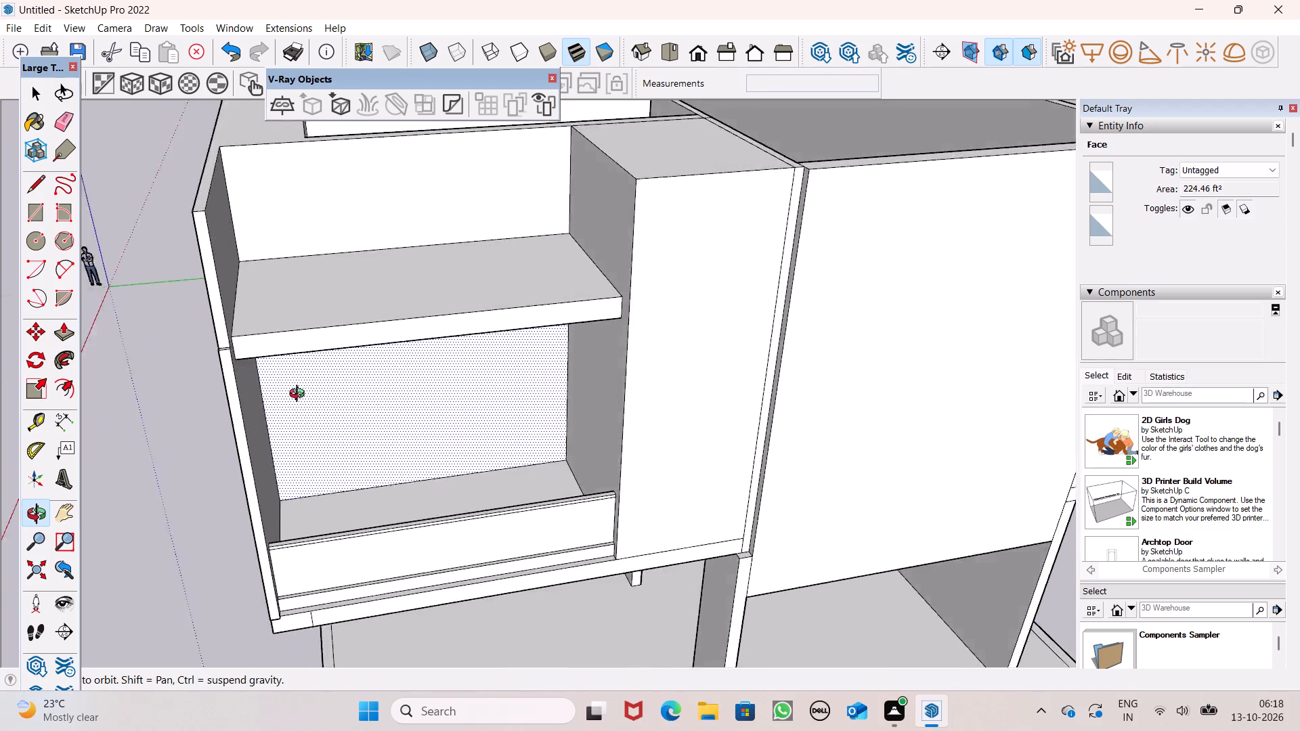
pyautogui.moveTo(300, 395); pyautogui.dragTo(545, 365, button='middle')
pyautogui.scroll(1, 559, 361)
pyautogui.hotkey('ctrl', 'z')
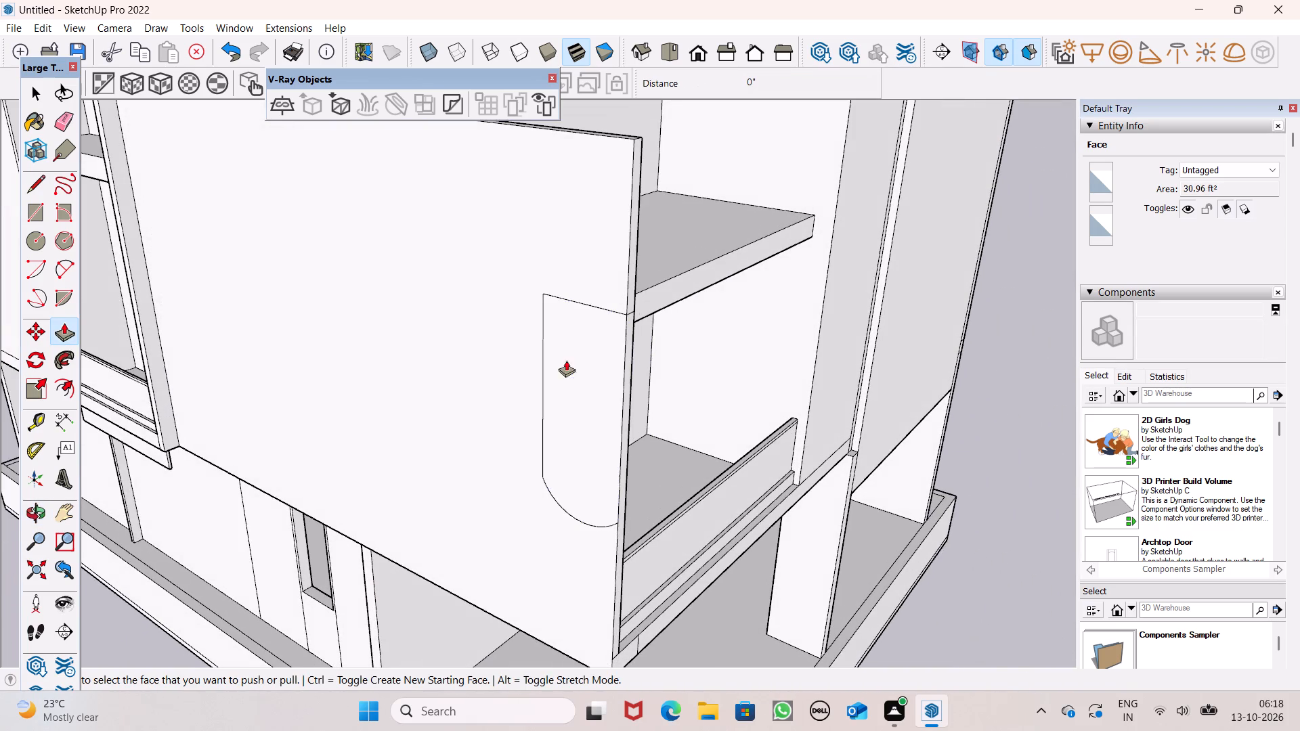
# Draw a line across the thickness of the wall's front edge, starting at the arc's end.
pyautogui.scroll(-2, 760, 241)
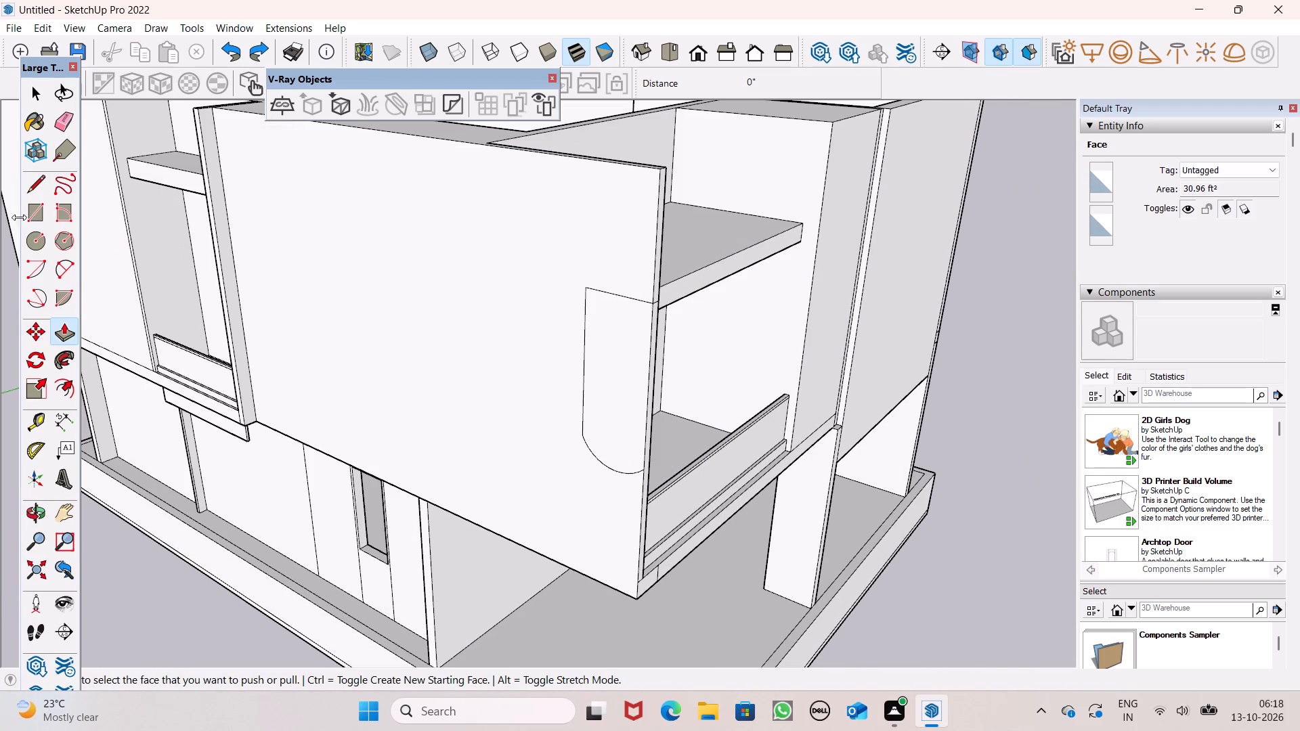
pyautogui.click(29, 188)
pyautogui.scroll(7, 647, 498)
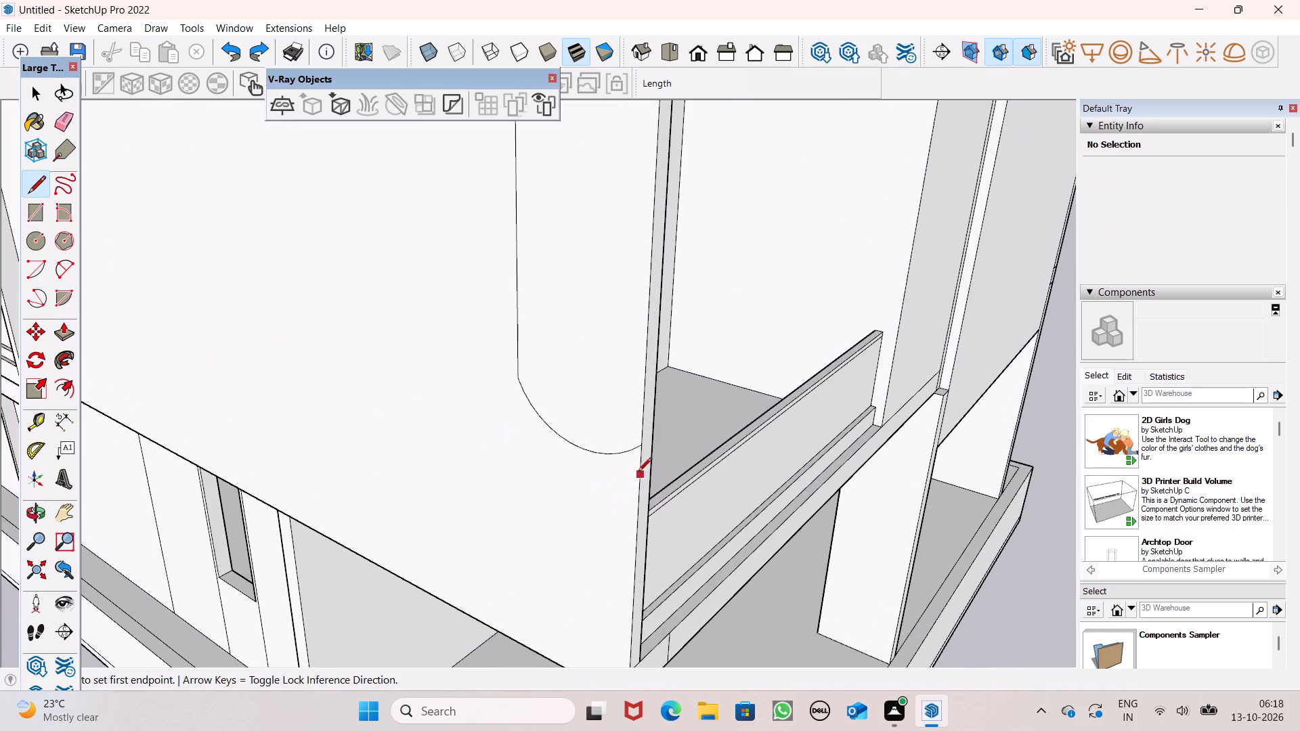
pyautogui.scroll(8, 641, 451)
pyautogui.moveTo(644, 437); pyautogui.dragTo(656, 436)
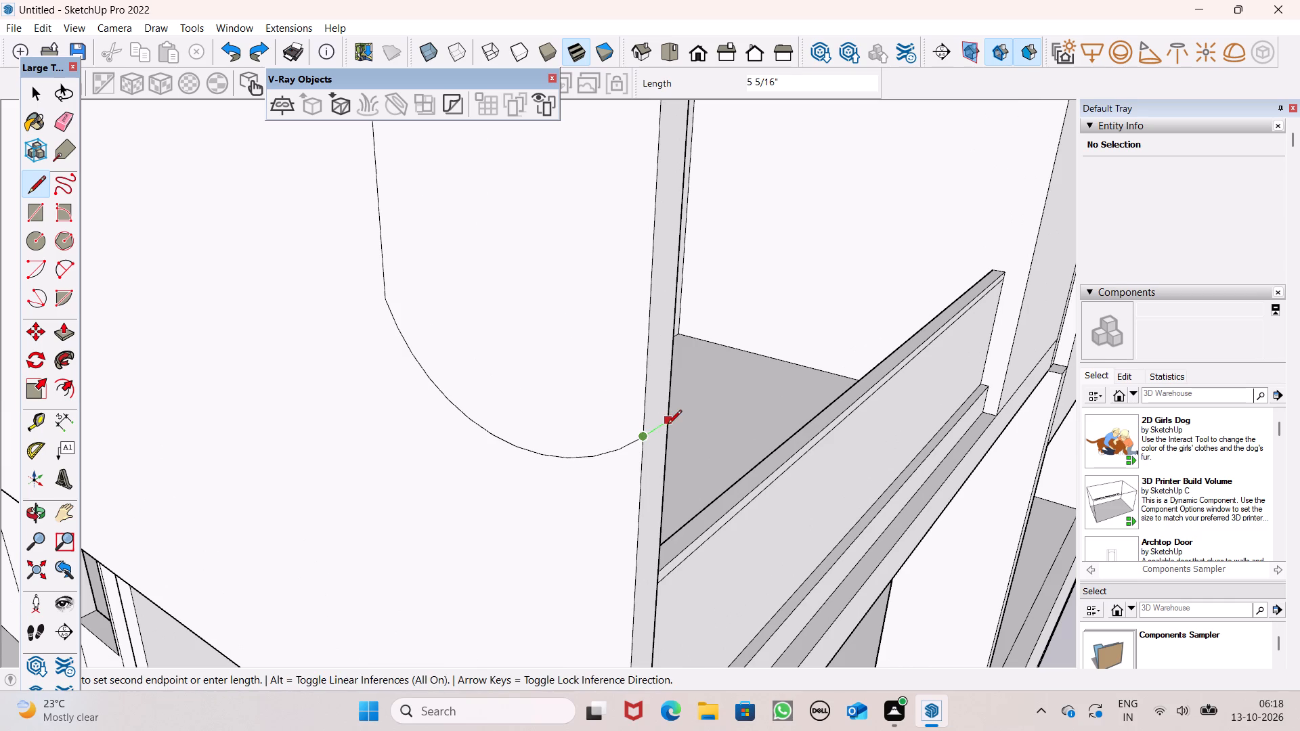
pyautogui.click(670, 423)
pyautogui.press('space')
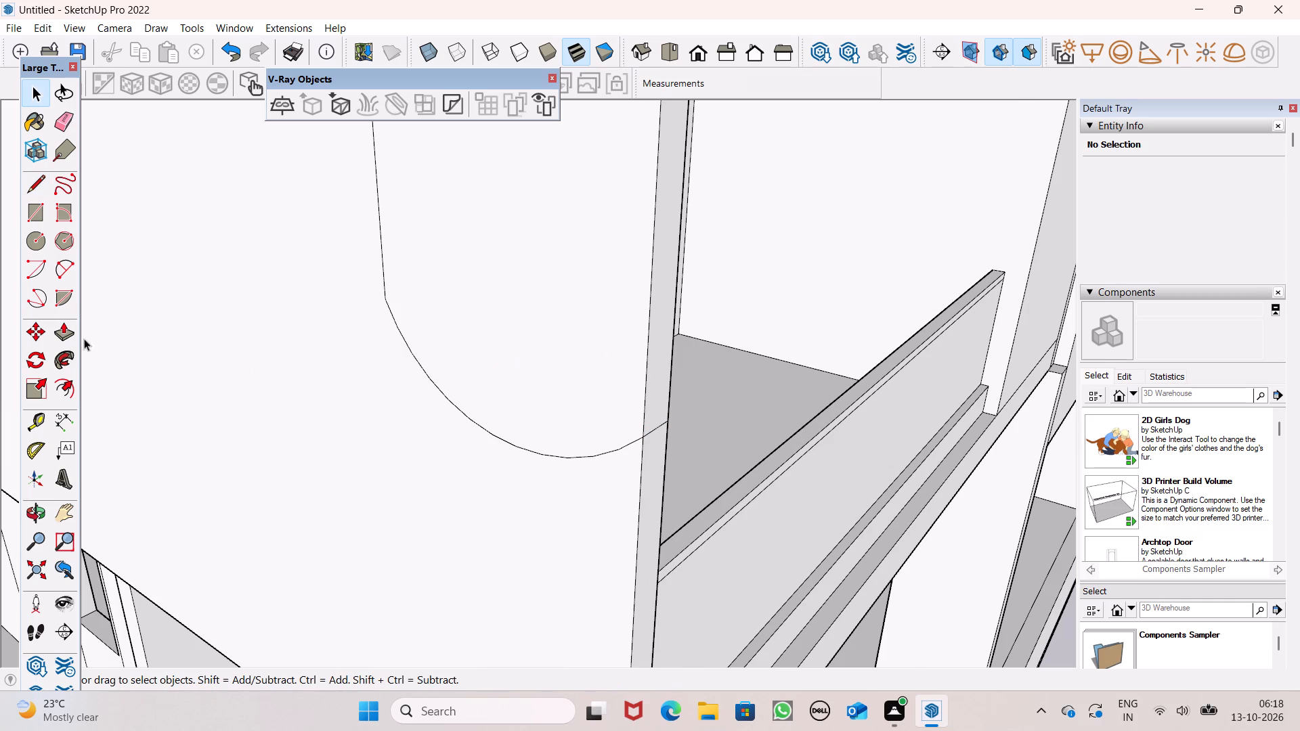
# Push the front-edge strip between the two lines back about 11 13/16" and a further 2' 1 1/8" to cut an opening in the side wall.
pyautogui.click(70, 336)
pyautogui.scroll(-4, 563, 393)
pyautogui.scroll(-6, 676, 378)
pyautogui.moveTo(687, 412); pyautogui.dragTo(679, 436, button='middle')
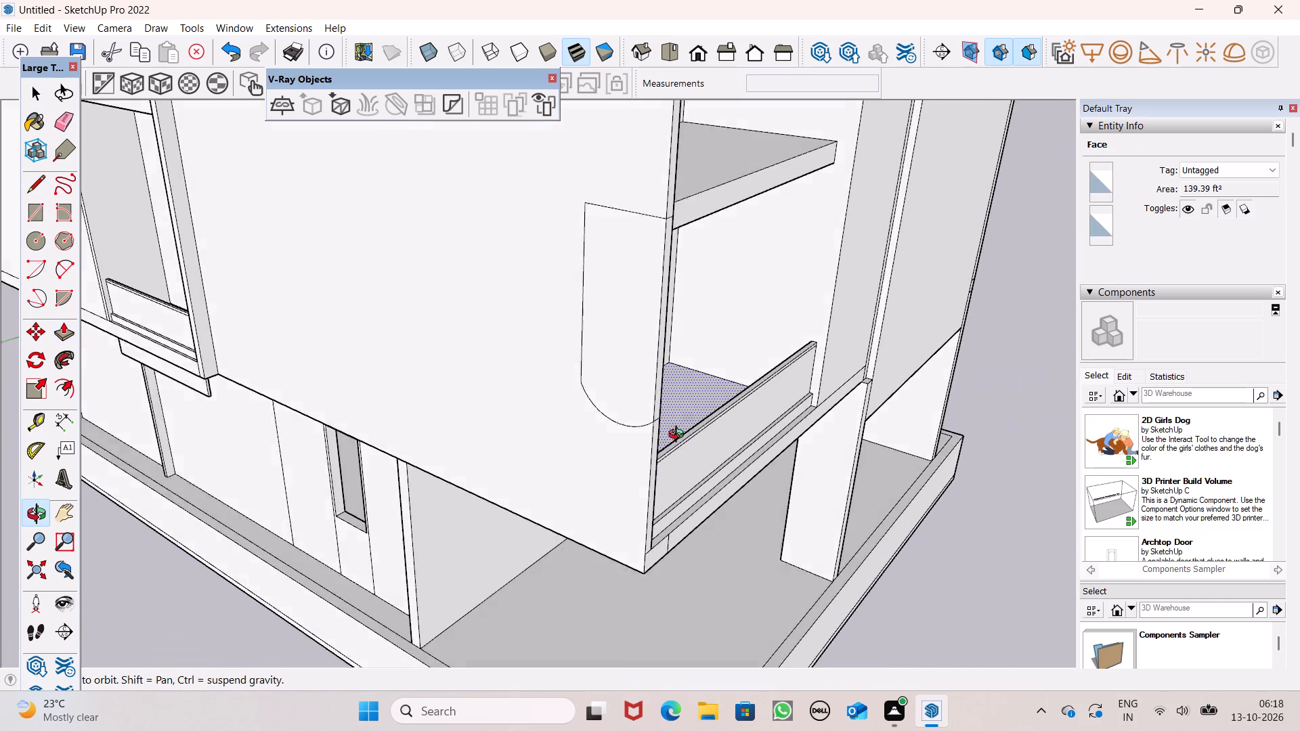
pyautogui.moveTo(679, 436); pyautogui.dragTo(648, 464, button='middle')
pyautogui.scroll(4, 609, 428)
pyautogui.moveTo(582, 439); pyautogui.dragTo(576, 423)
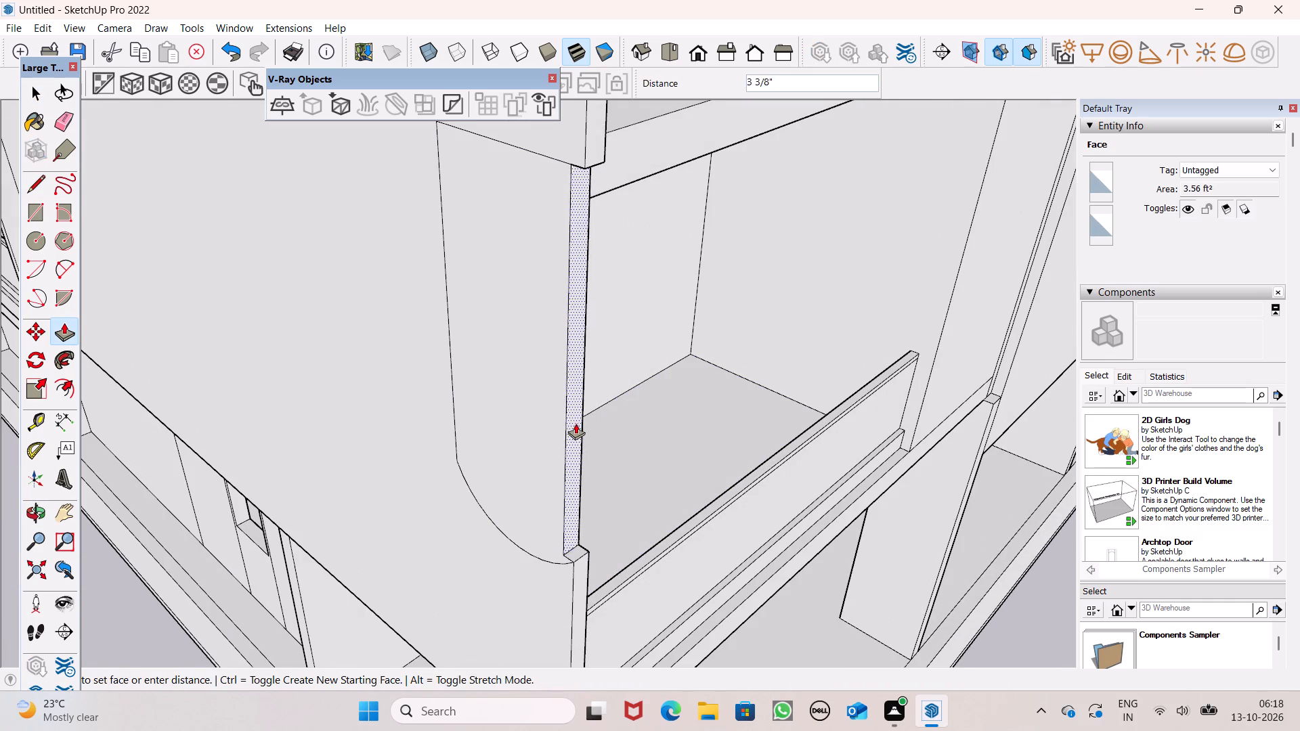
pyautogui.moveTo(576, 423); pyautogui.dragTo(502, 394)
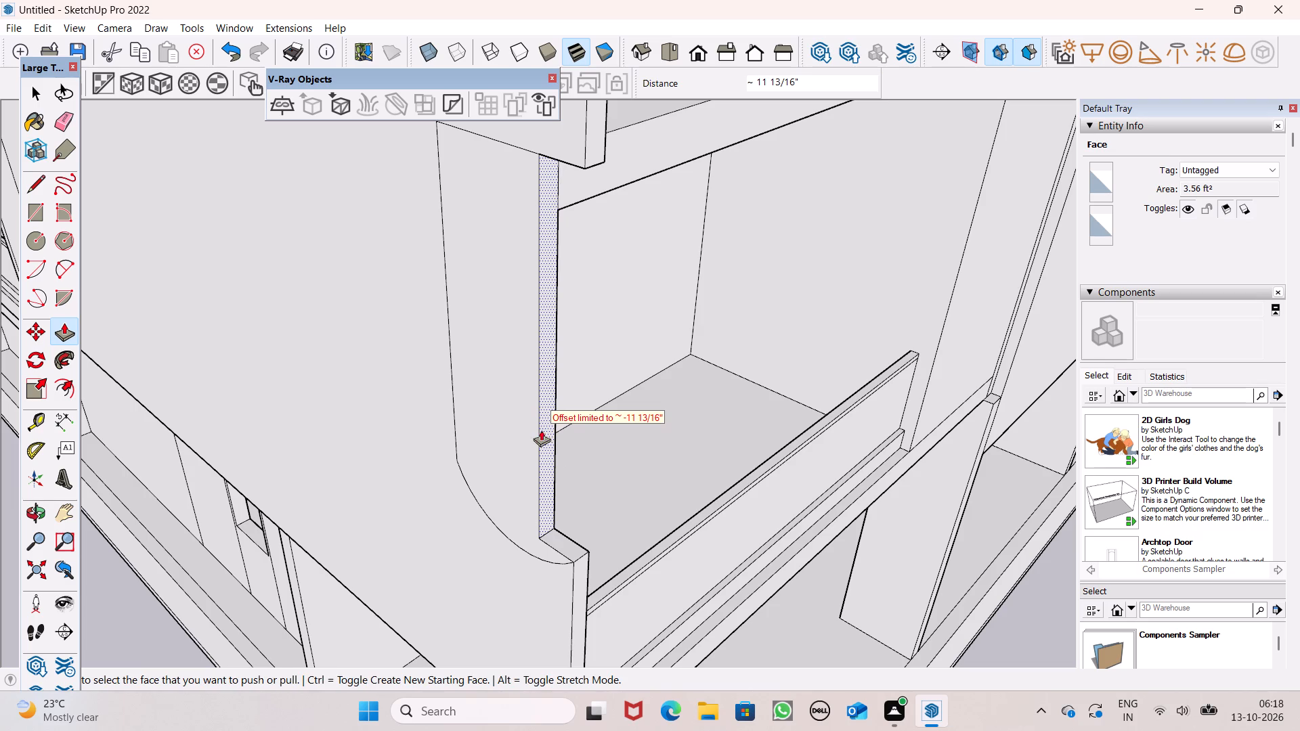
pyautogui.moveTo(551, 466); pyautogui.dragTo(513, 416)
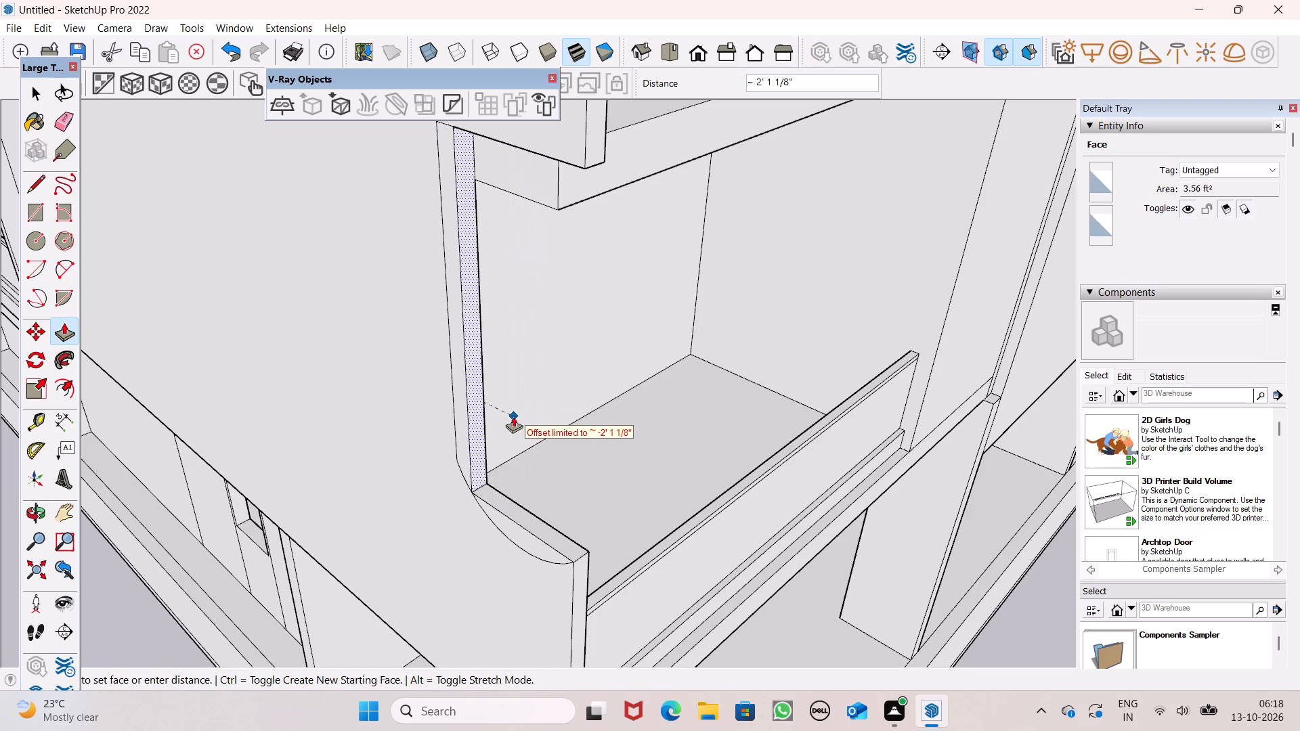
pyautogui.moveTo(513, 416); pyautogui.dragTo(511, 414)
pyautogui.moveTo(500, 420); pyautogui.dragTo(535, 409, button='middle')
pyautogui.scroll(1, 517, 420)
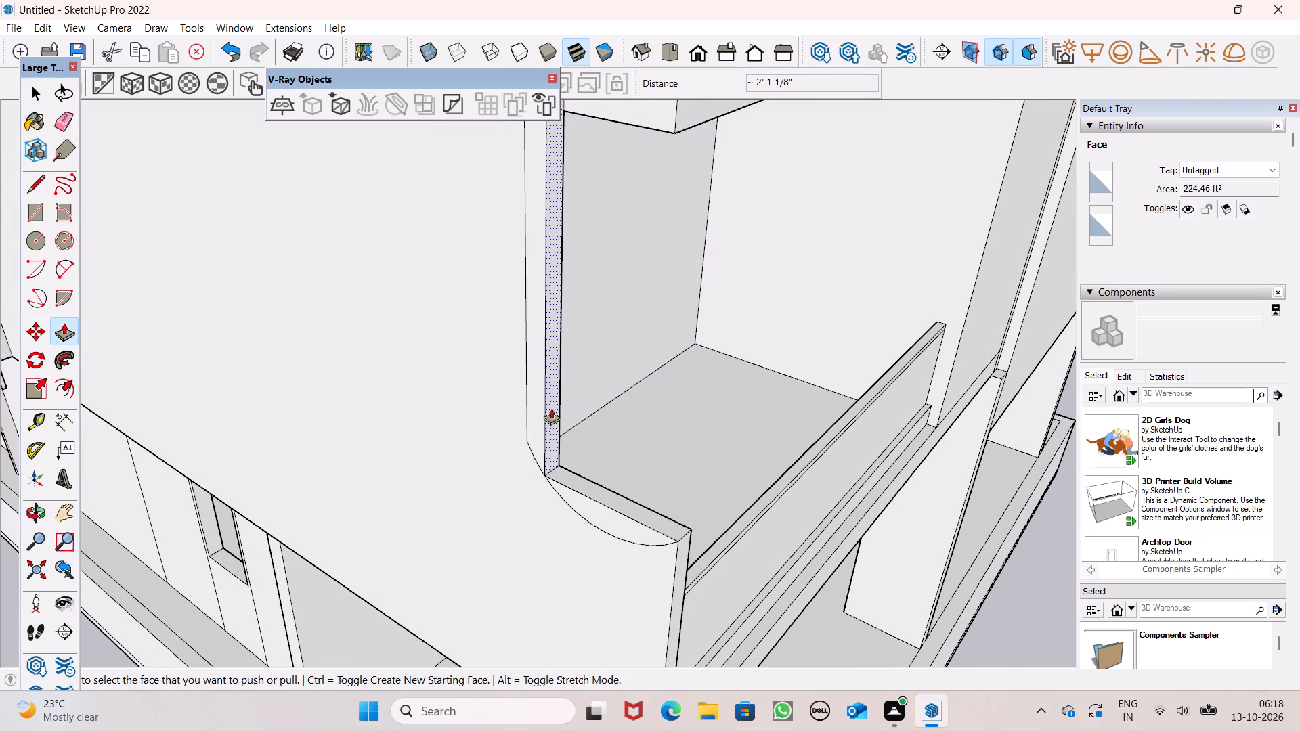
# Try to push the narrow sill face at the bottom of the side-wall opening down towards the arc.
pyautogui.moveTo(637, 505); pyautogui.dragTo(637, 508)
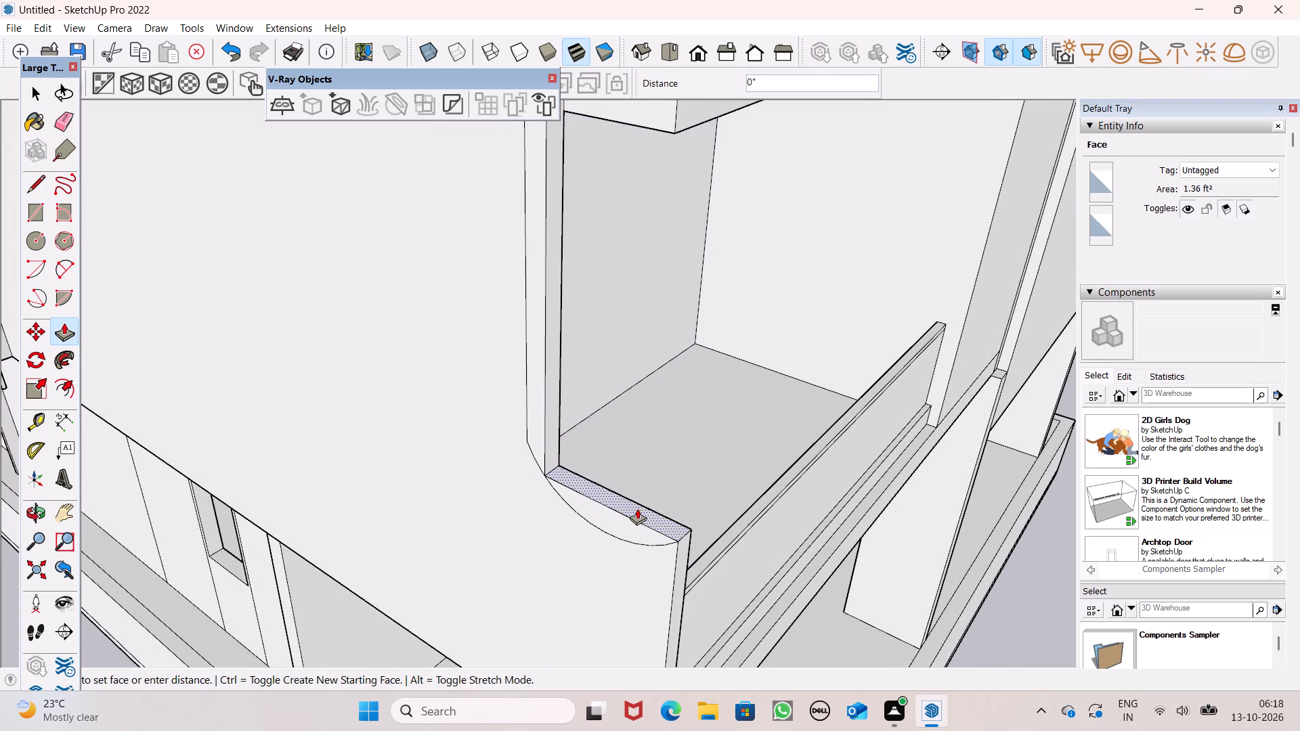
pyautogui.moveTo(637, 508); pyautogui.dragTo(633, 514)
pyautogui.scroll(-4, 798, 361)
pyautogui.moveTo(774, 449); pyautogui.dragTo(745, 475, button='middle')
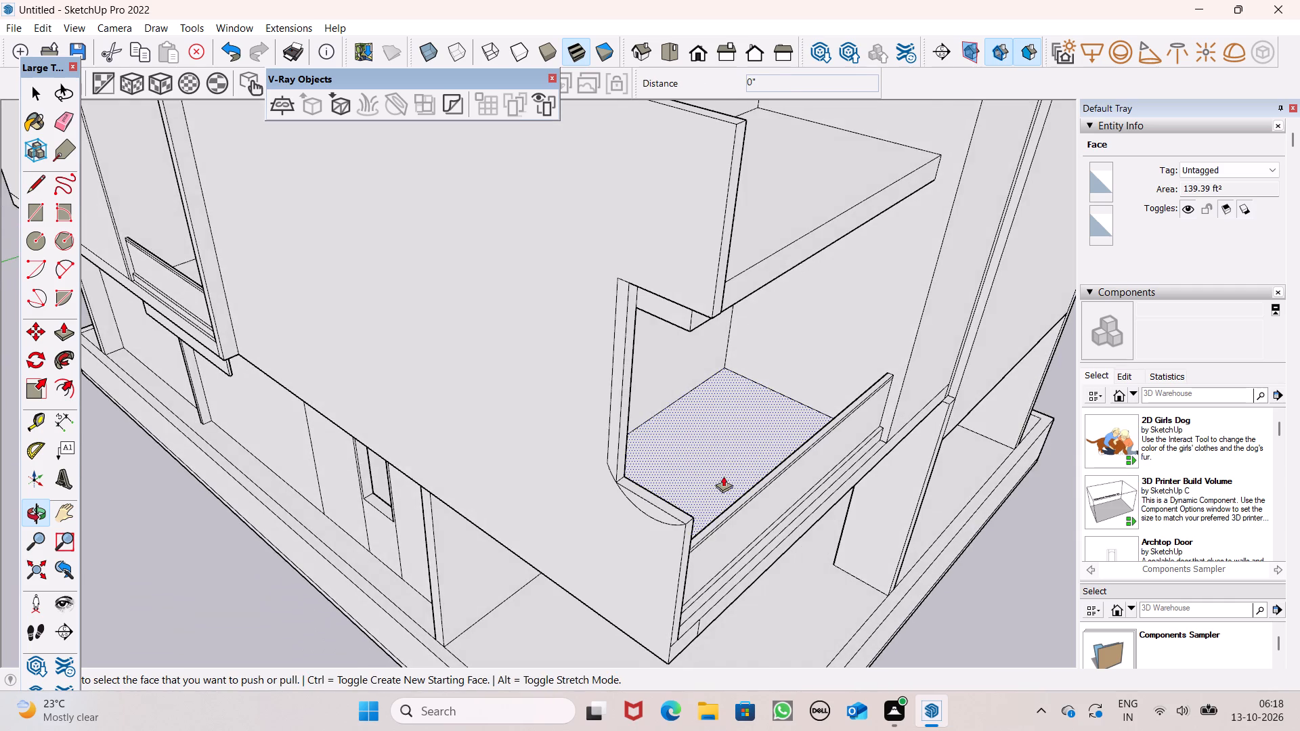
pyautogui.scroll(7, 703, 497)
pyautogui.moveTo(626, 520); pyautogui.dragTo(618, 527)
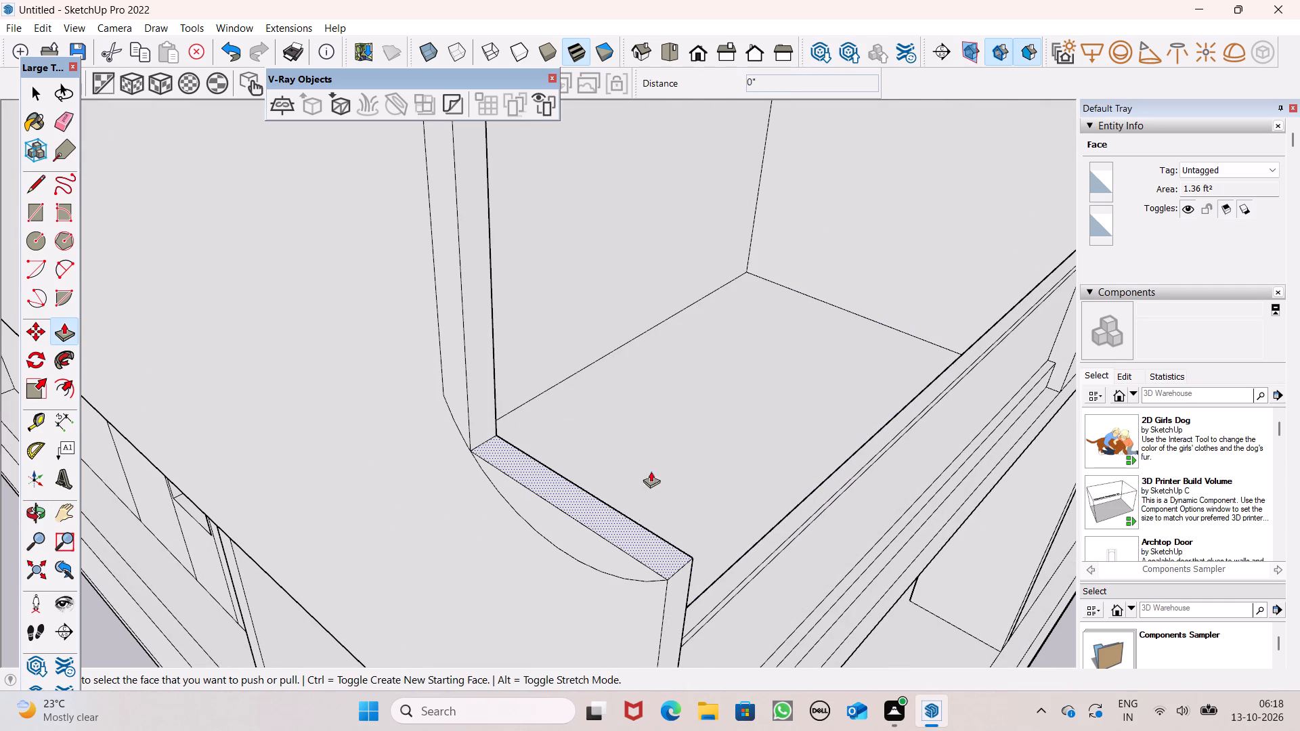
# Draw an arc on the side wall's inner face below the opening's sill, spanning about 3' 1" with a bulge of about 9 1/4".
pyautogui.scroll(-3, 739, 363)
pyautogui.moveTo(702, 464); pyautogui.dragTo(790, 384, button='middle')
pyautogui.scroll(-2, 794, 365)
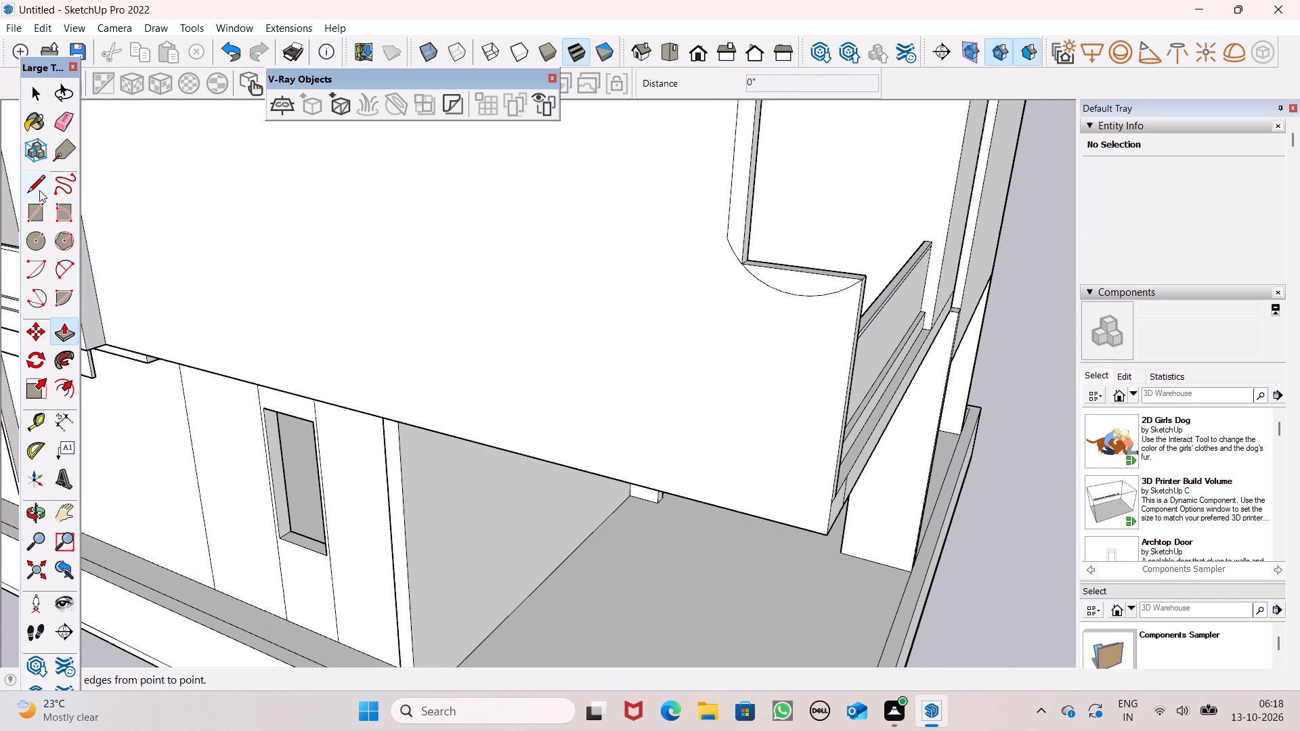
pyautogui.click(45, 171)
pyautogui.moveTo(828, 320); pyautogui.dragTo(794, 342, button='middle')
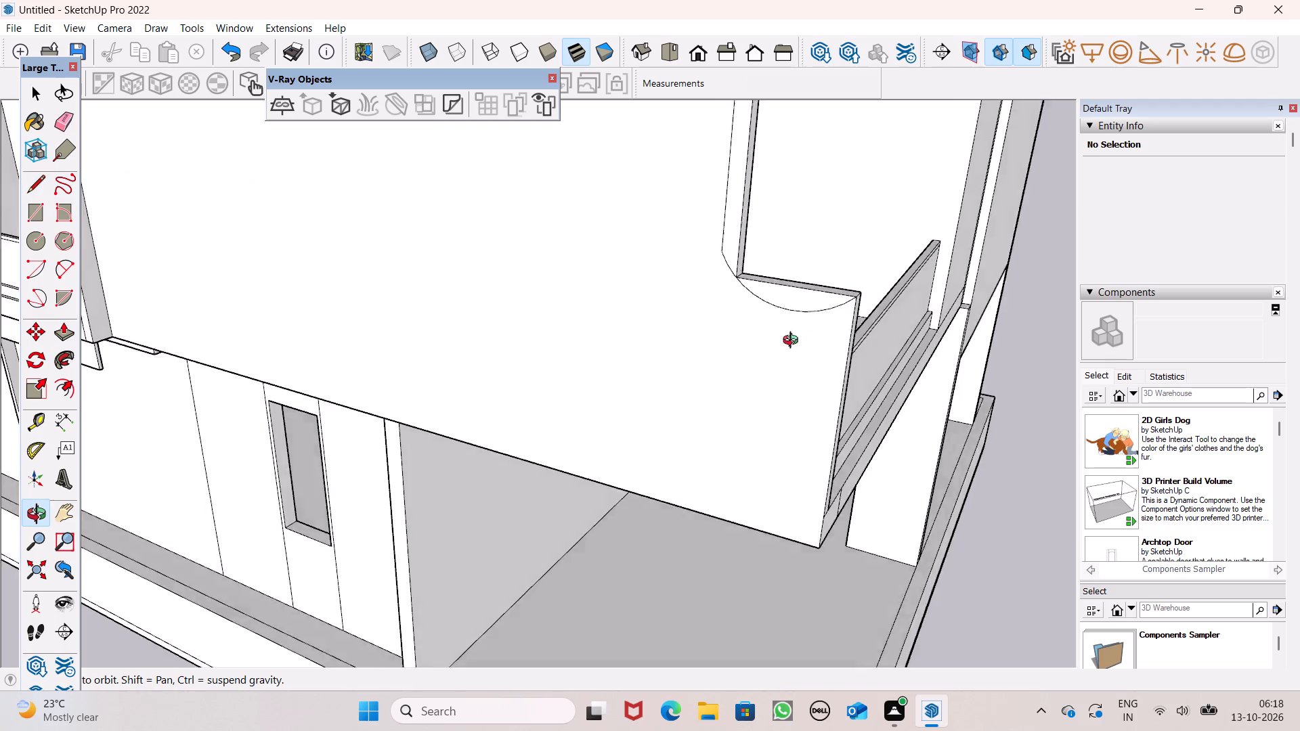
pyautogui.moveTo(794, 342); pyautogui.dragTo(299, 328, button='middle')
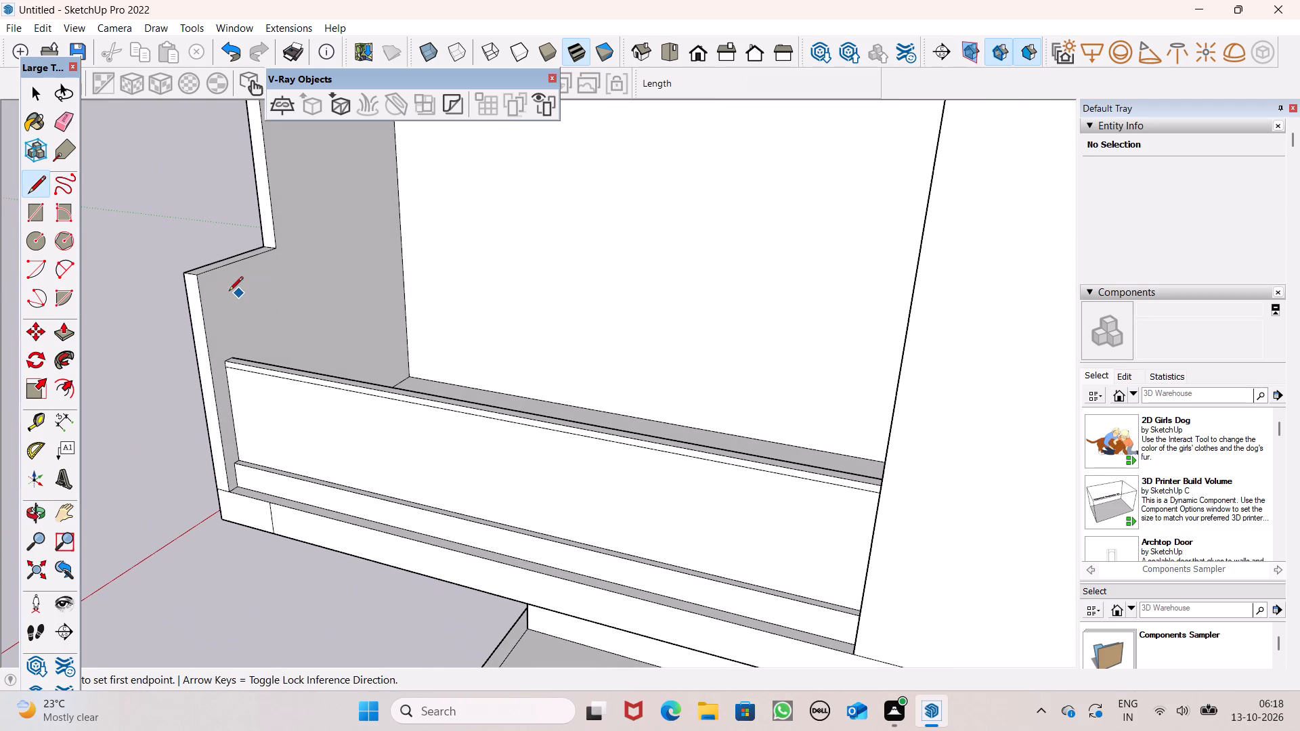
pyautogui.click(57, 271)
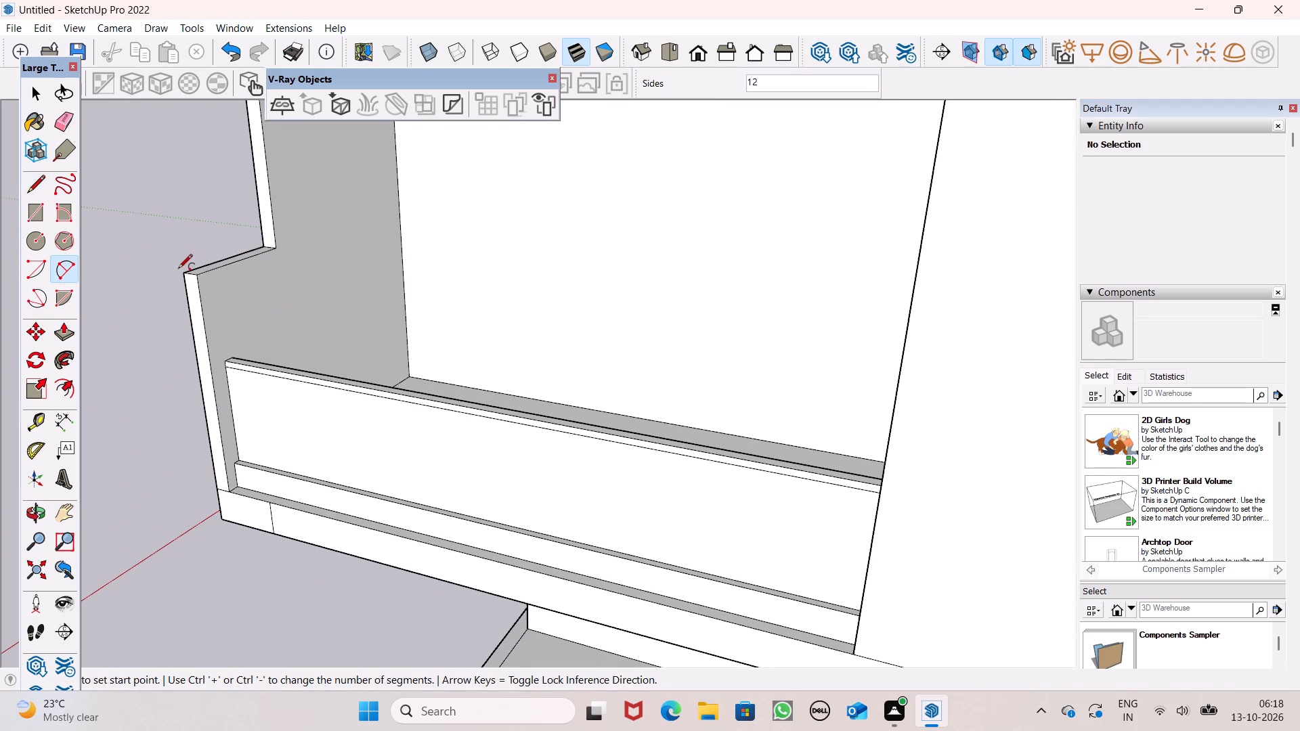
pyautogui.click(198, 280)
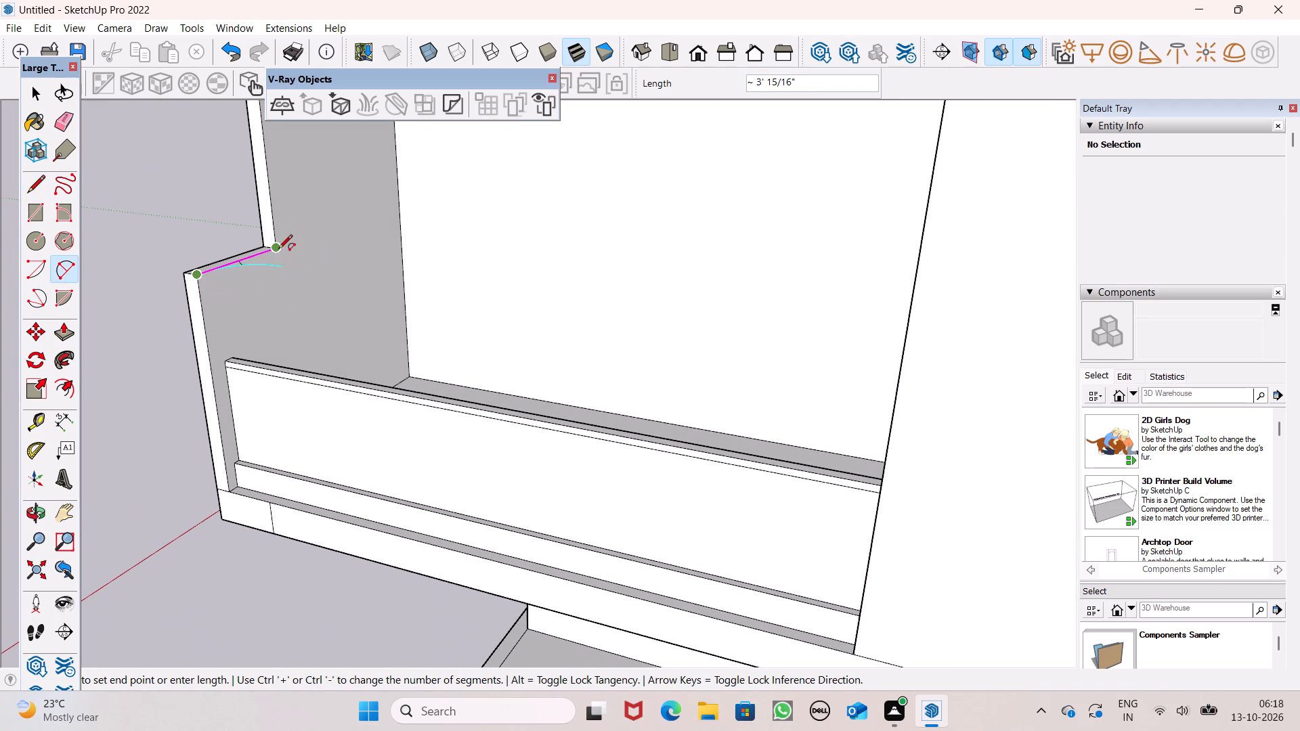
pyautogui.click(278, 246)
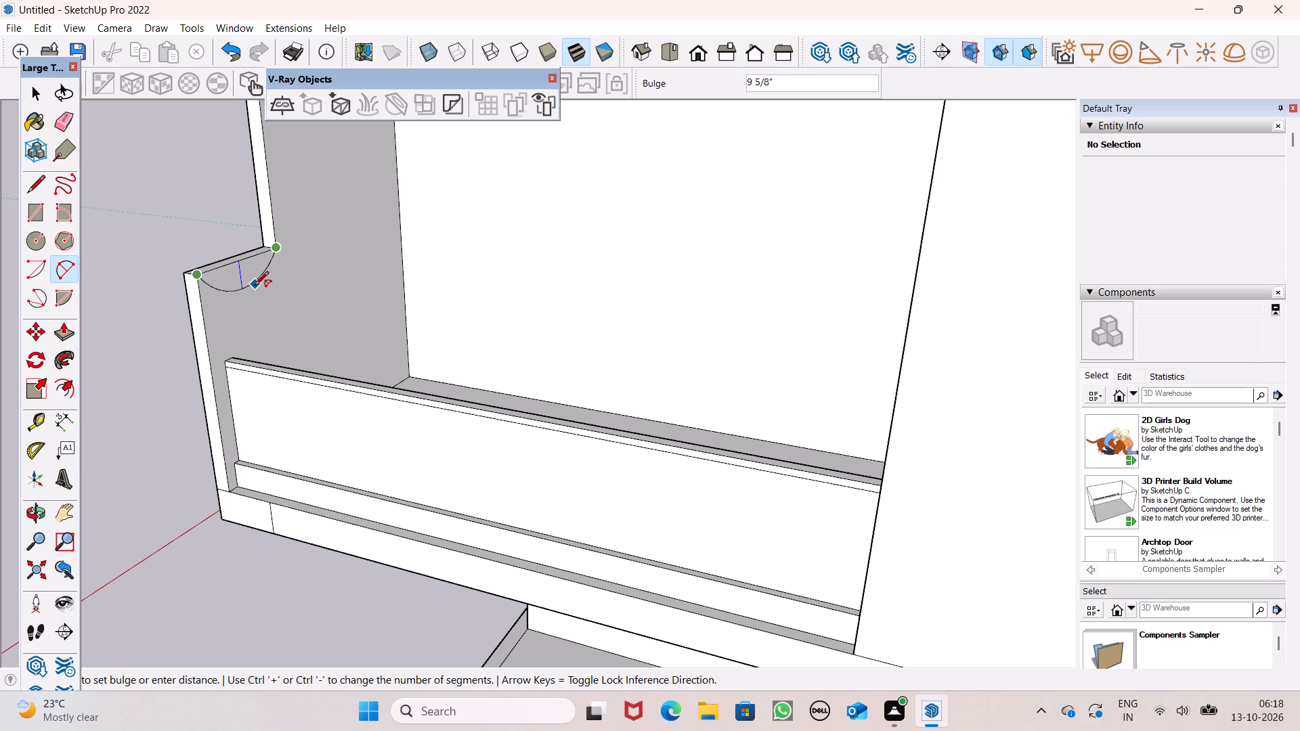
pyautogui.moveTo(269, 282); pyautogui.dragTo(269, 317, button='middle')
pyautogui.scroll(3, 268, 309)
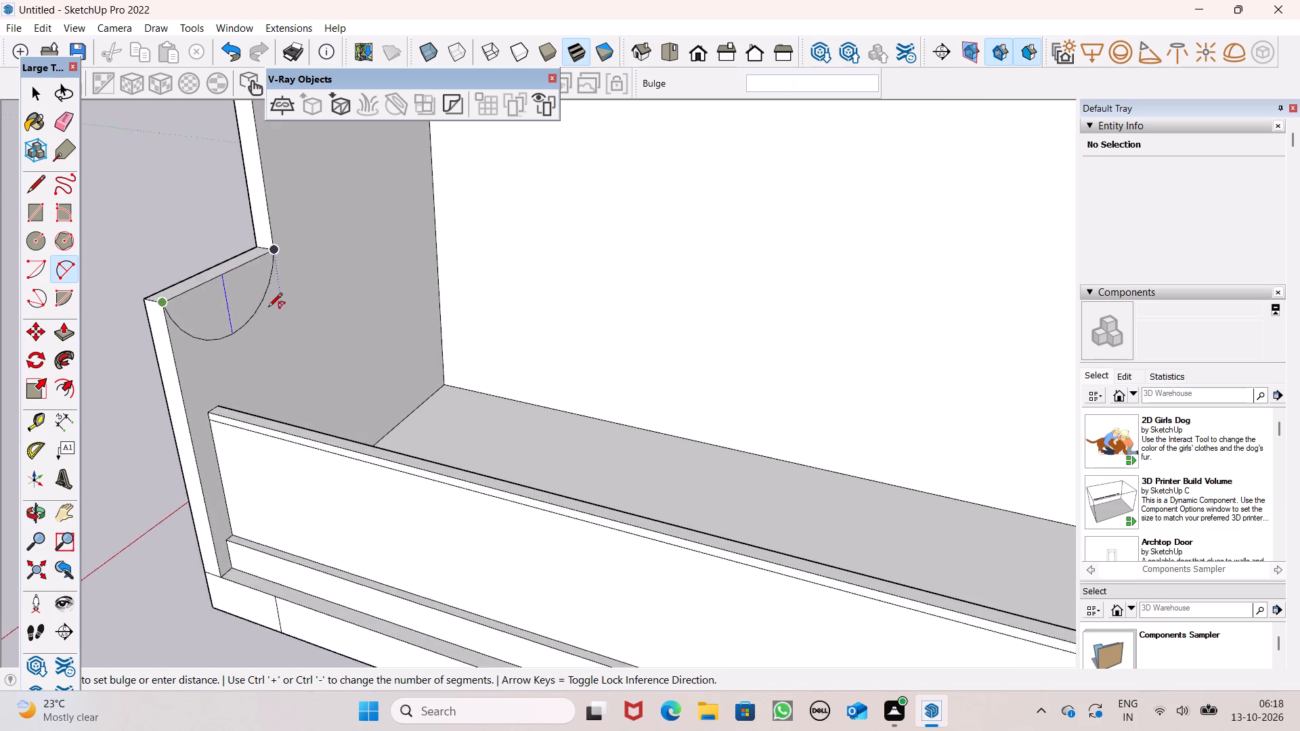
pyautogui.scroll(5, 268, 308)
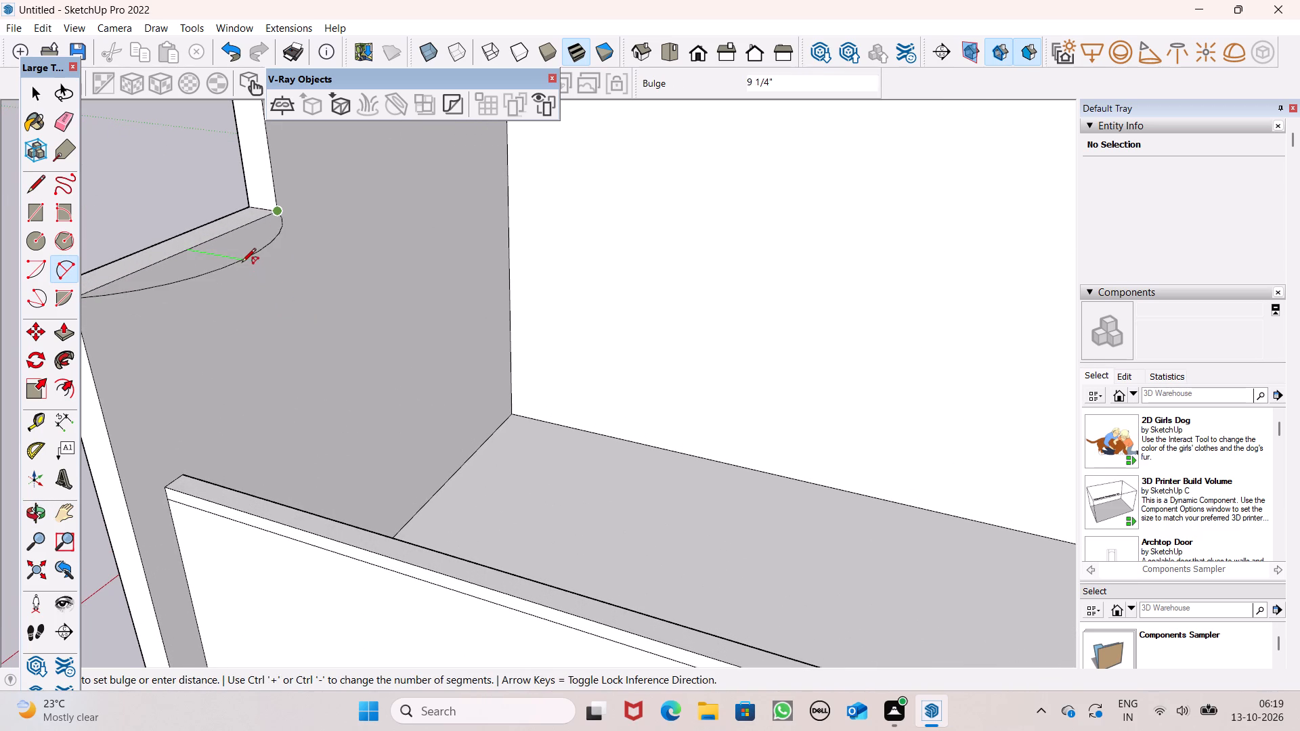
pyautogui.click(238, 273)
# Erase the inner and outer straight sill edges of the side-wall opening to open up its curved bottom.
pyautogui.scroll(-3, 365, 244)
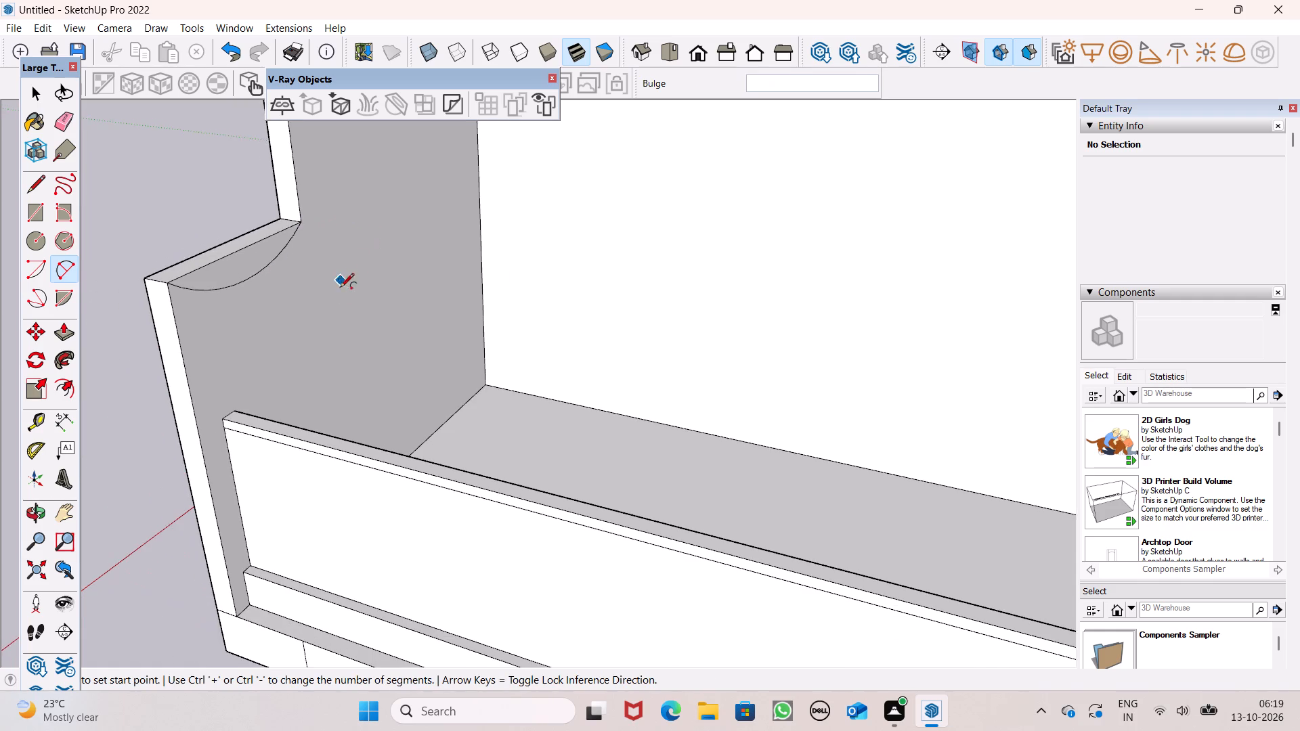
pyautogui.moveTo(347, 301); pyautogui.dragTo(384, 299, button='middle')
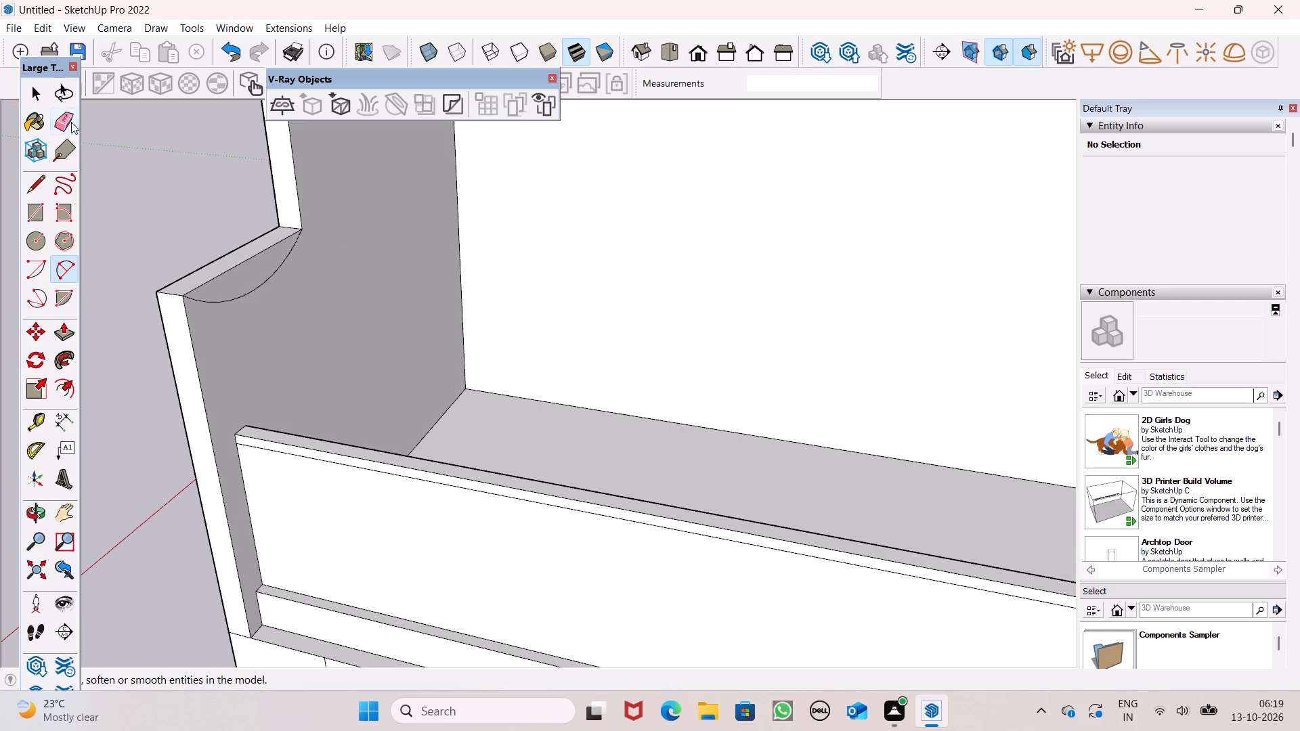
pyautogui.click(71, 122)
pyautogui.click(221, 267)
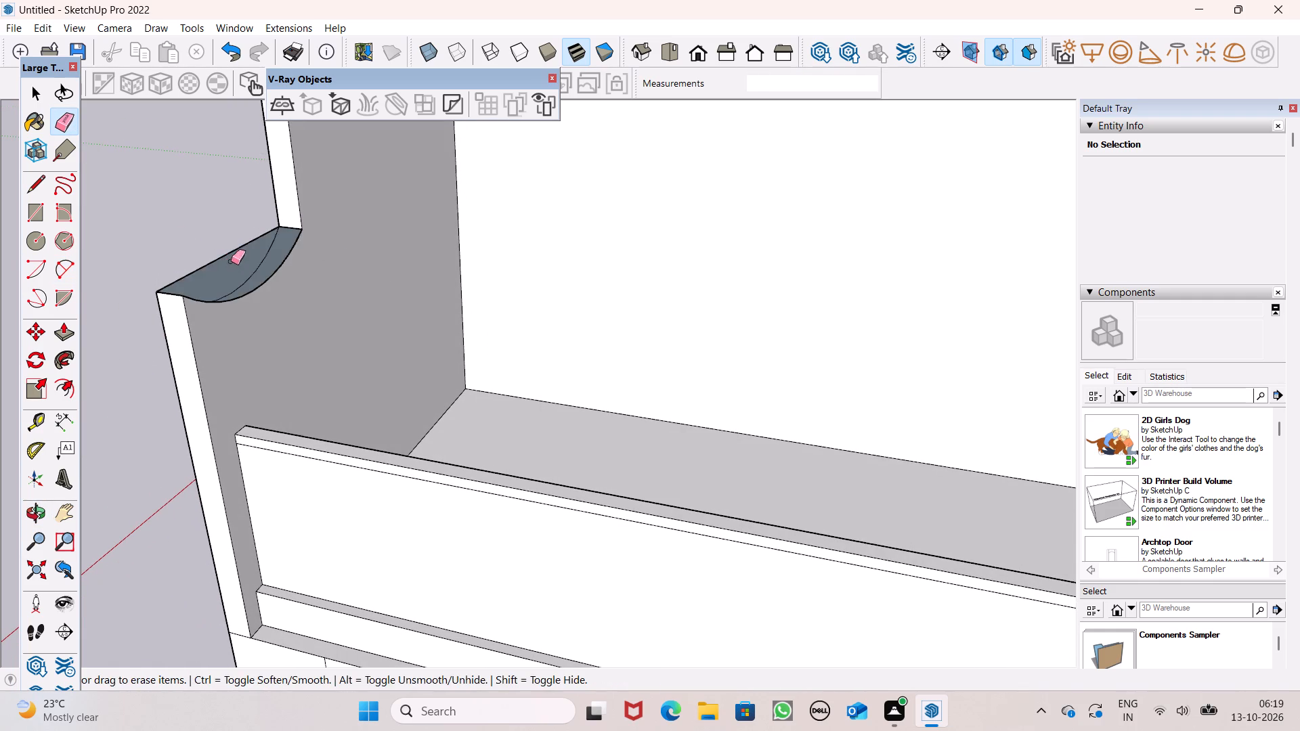
pyautogui.moveTo(251, 284); pyautogui.dragTo(605, 305, button='middle')
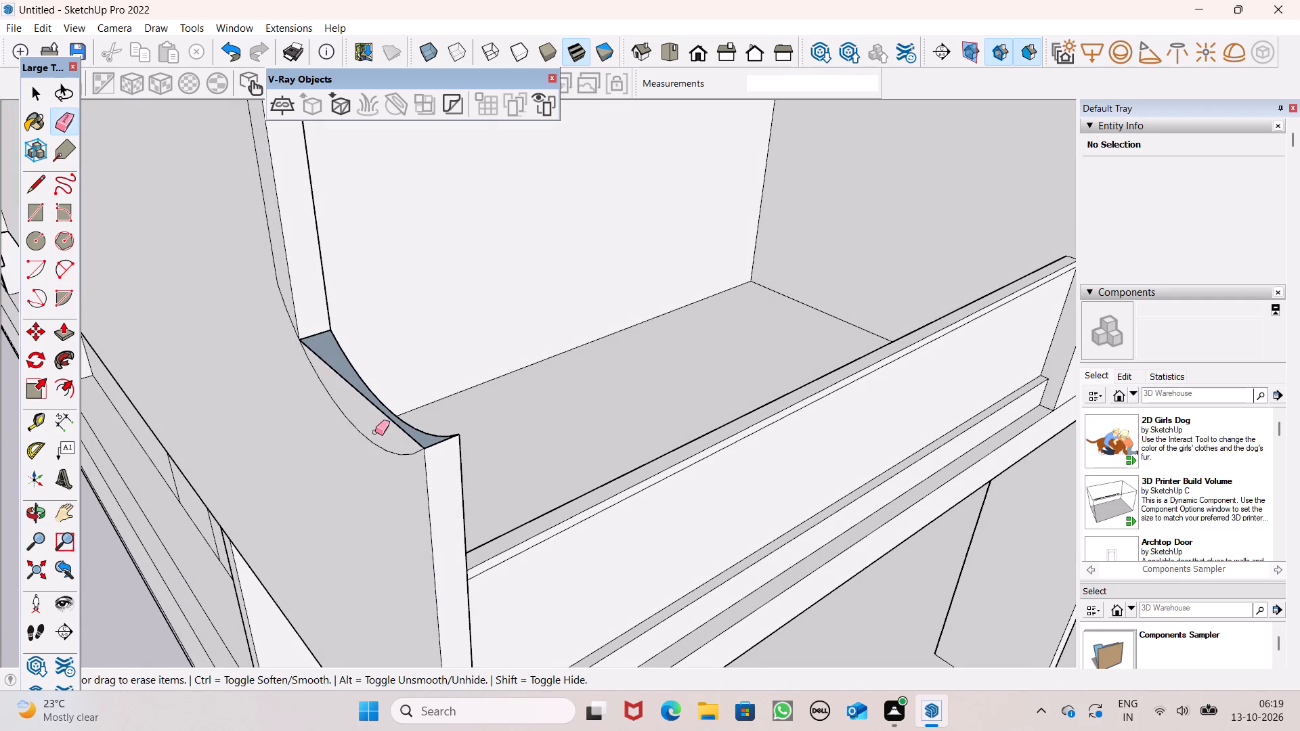
pyautogui.moveTo(378, 434); pyautogui.dragTo(442, 412, button='middle')
pyautogui.click(415, 410)
pyautogui.scroll(-3, 491, 324)
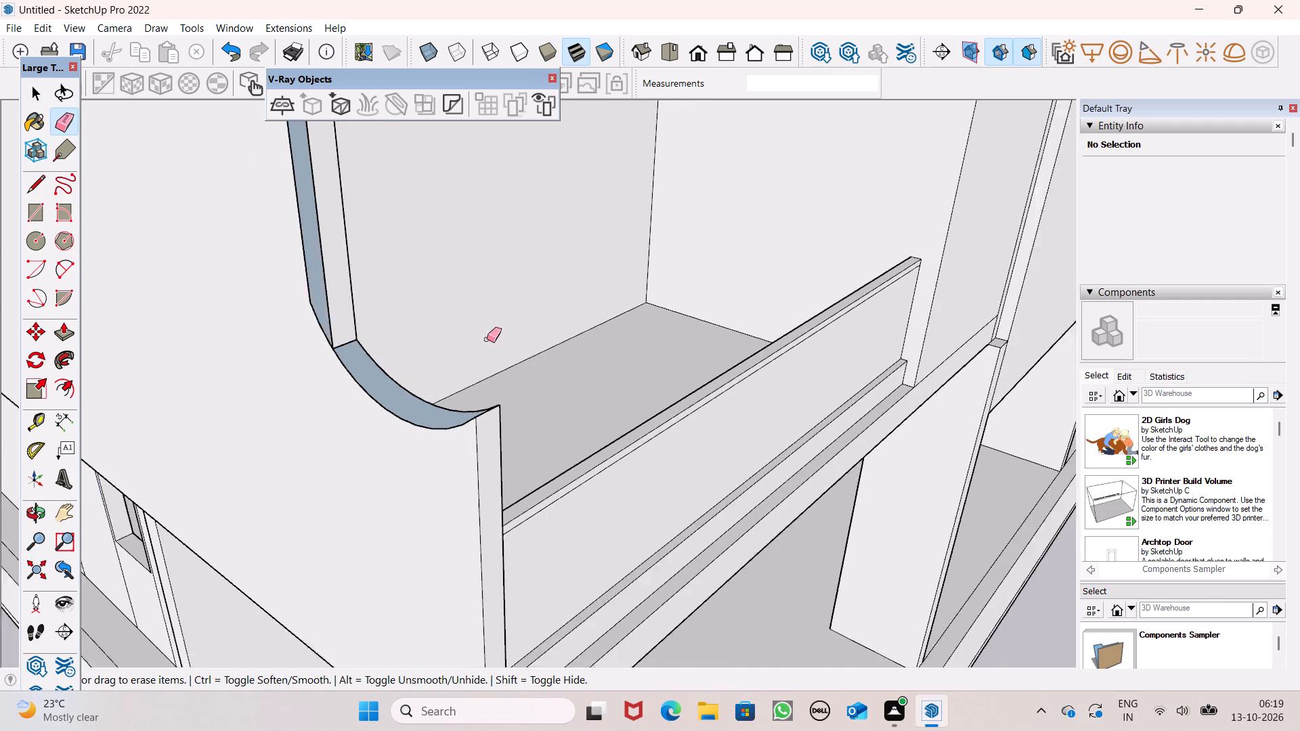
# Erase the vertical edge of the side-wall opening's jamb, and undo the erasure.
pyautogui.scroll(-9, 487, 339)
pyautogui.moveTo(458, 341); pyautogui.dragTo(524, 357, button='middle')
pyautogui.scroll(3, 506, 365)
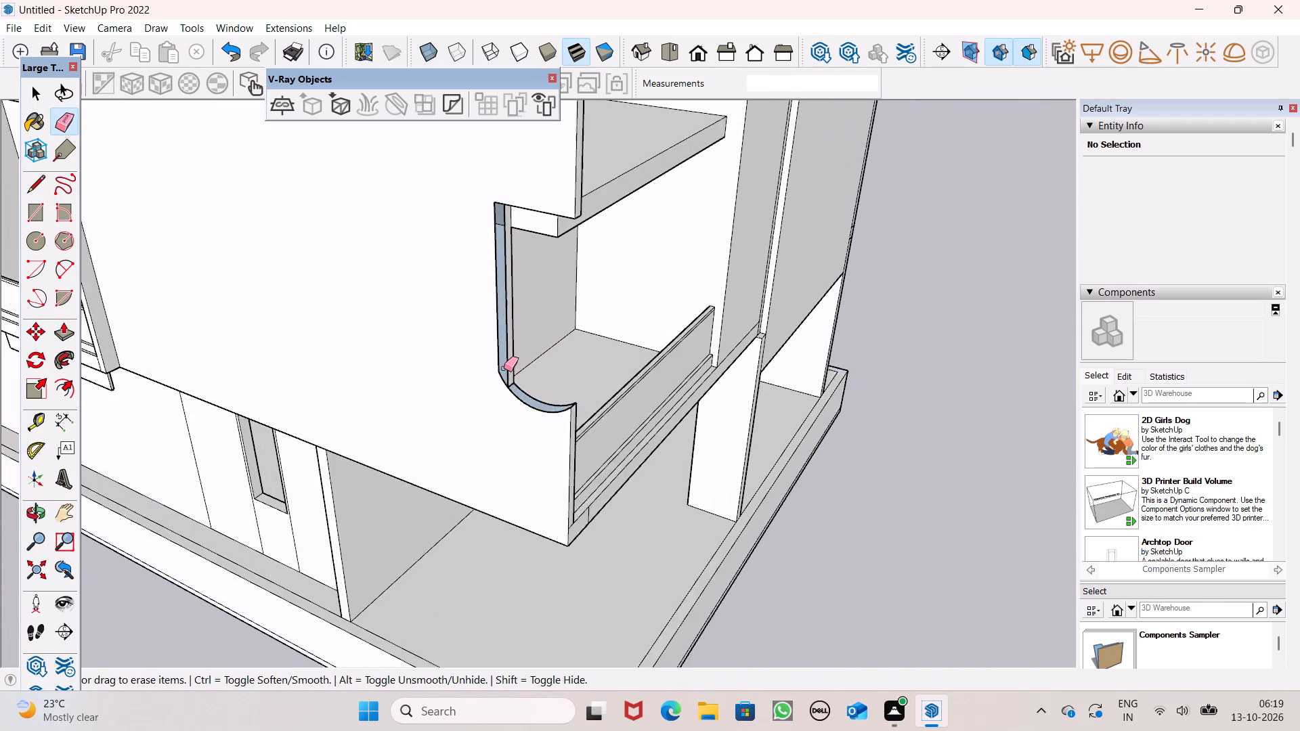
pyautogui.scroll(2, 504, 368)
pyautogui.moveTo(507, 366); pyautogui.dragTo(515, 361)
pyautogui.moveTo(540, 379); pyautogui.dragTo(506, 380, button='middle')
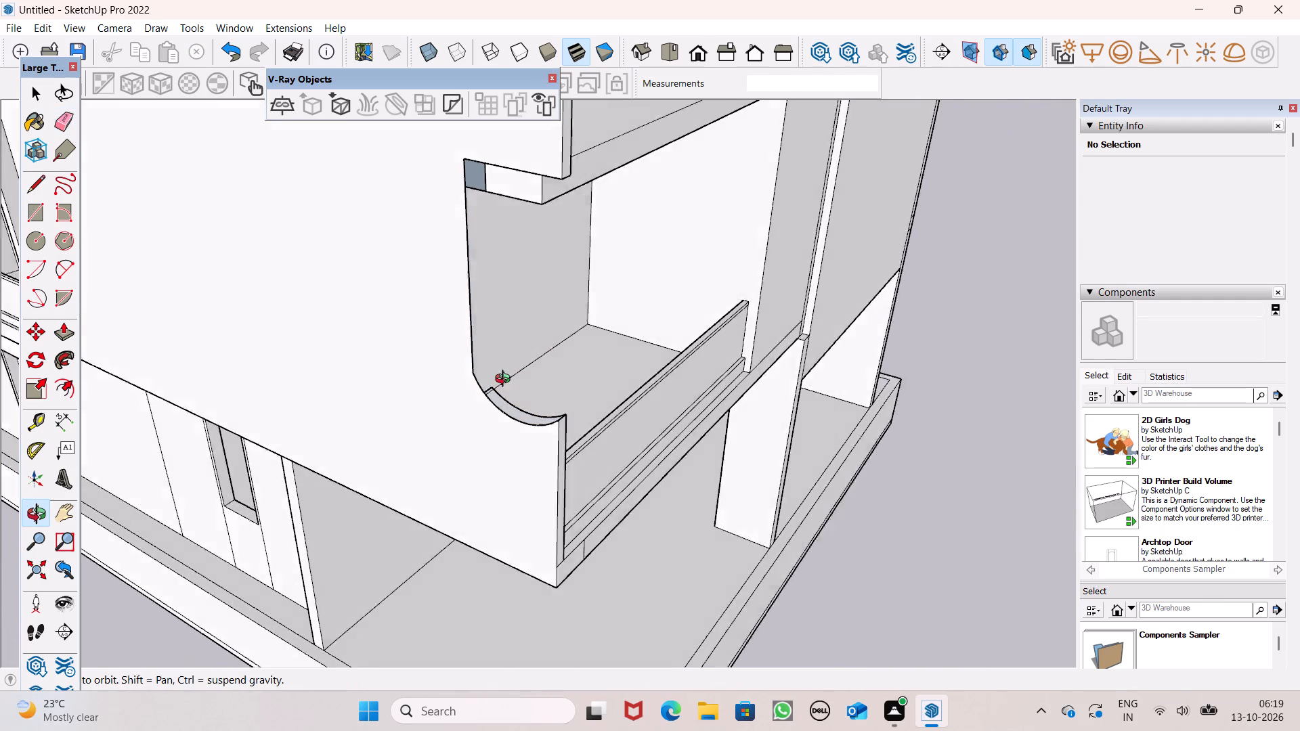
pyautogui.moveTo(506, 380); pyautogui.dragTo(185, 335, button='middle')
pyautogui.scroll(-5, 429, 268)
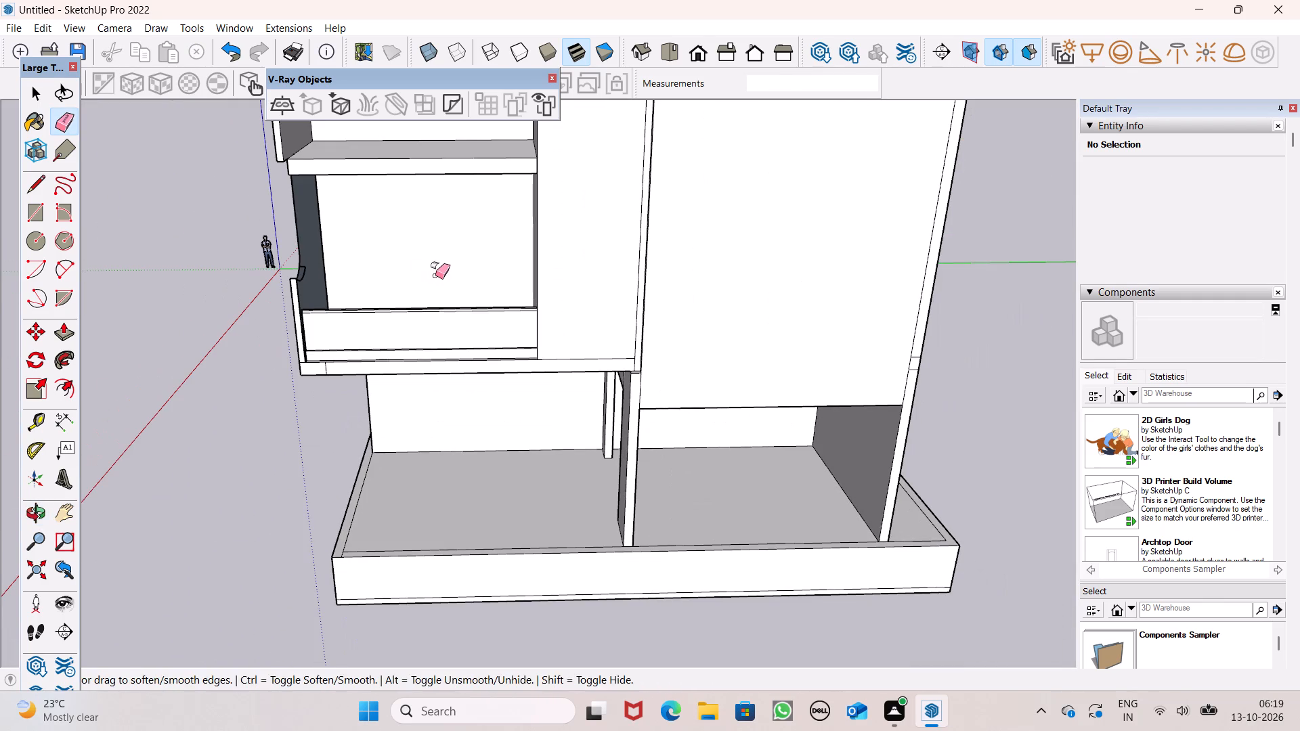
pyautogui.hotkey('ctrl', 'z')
# Draw a line about 5 7/16" long across the top of the outer wall strip beside the opening to close its face.
pyautogui.scroll(7, 336, 181)
pyautogui.scroll(1, 345, 325)
pyautogui.moveTo(350, 339); pyautogui.dragTo(433, 363, button='middle')
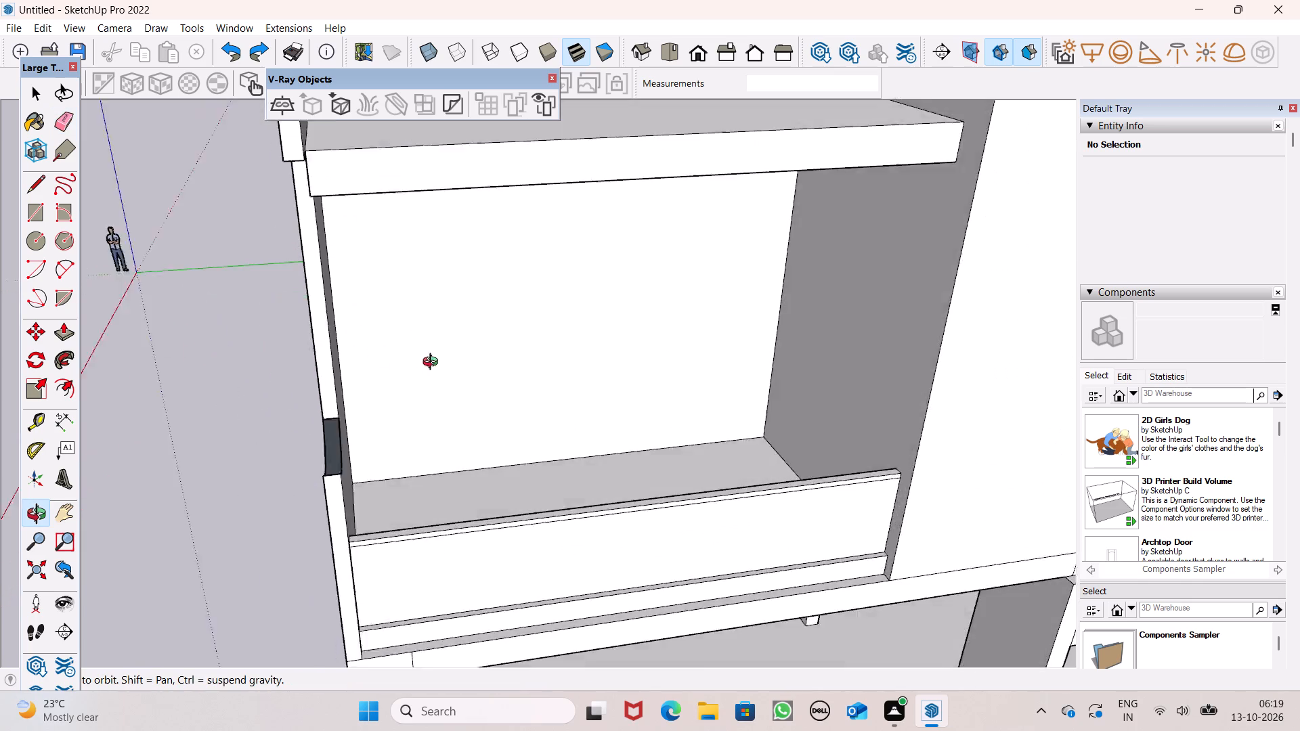
pyautogui.moveTo(433, 363); pyautogui.dragTo(689, 352, button='middle')
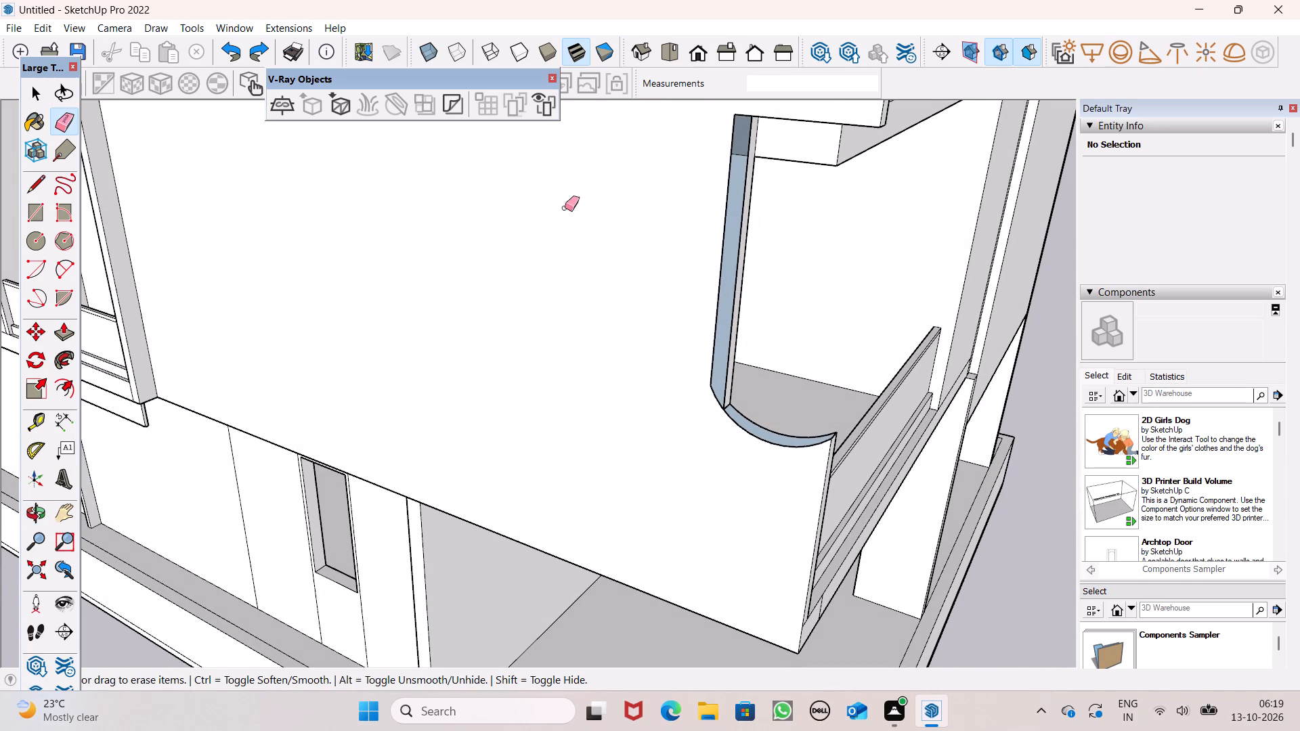
pyautogui.click(41, 194)
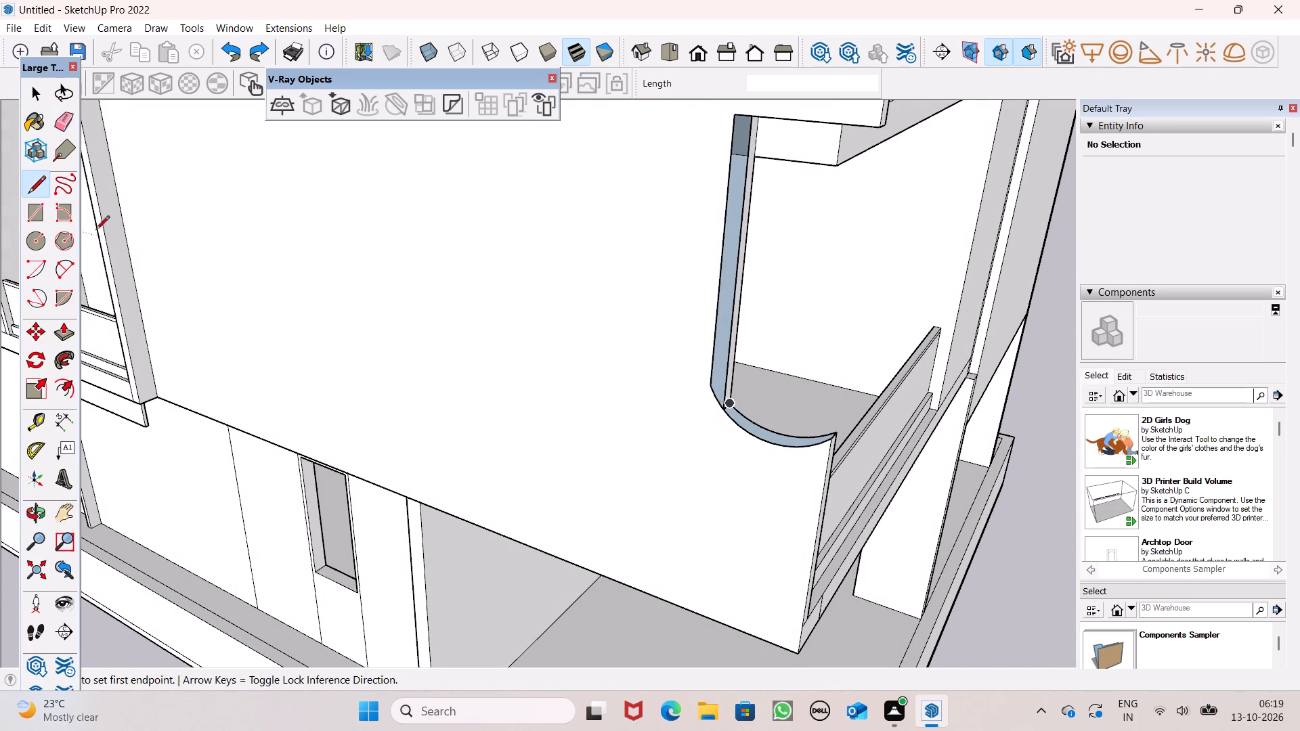
pyautogui.click(734, 117)
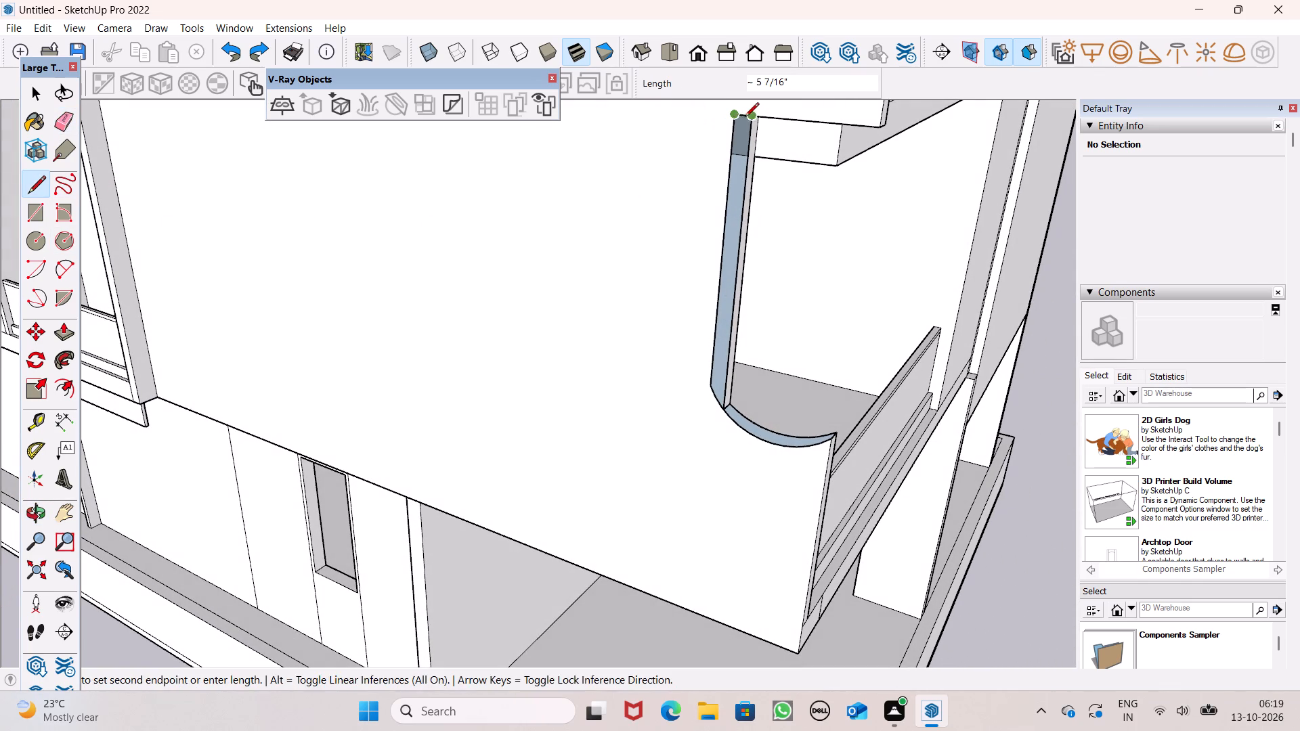
pyautogui.click(745, 118)
pyautogui.scroll(-4, 651, 203)
pyautogui.press('space')
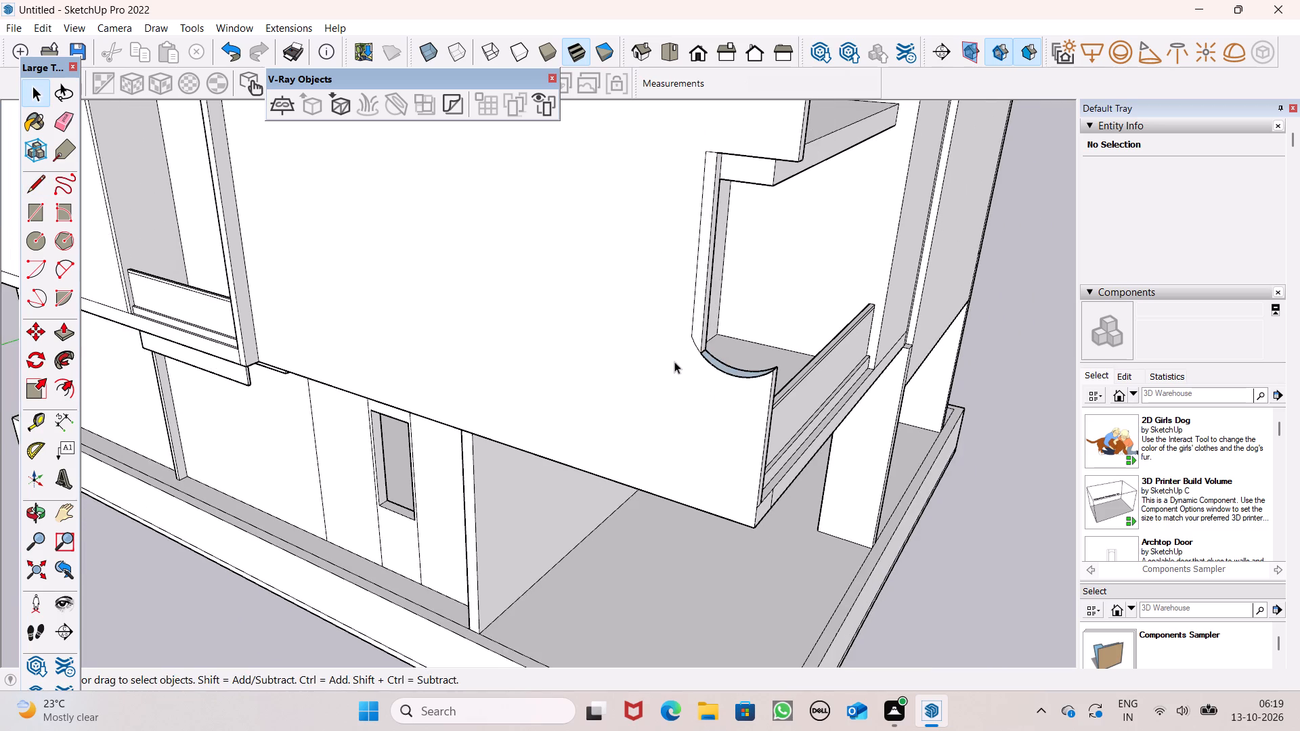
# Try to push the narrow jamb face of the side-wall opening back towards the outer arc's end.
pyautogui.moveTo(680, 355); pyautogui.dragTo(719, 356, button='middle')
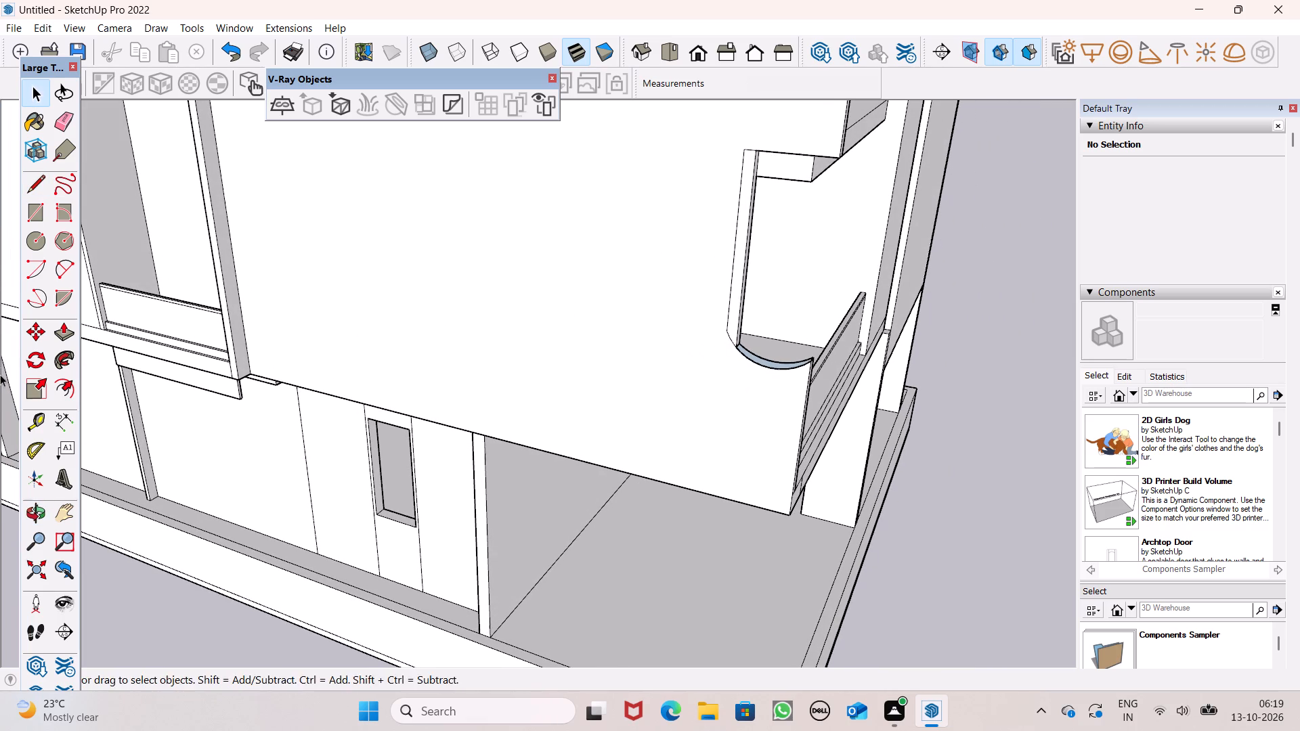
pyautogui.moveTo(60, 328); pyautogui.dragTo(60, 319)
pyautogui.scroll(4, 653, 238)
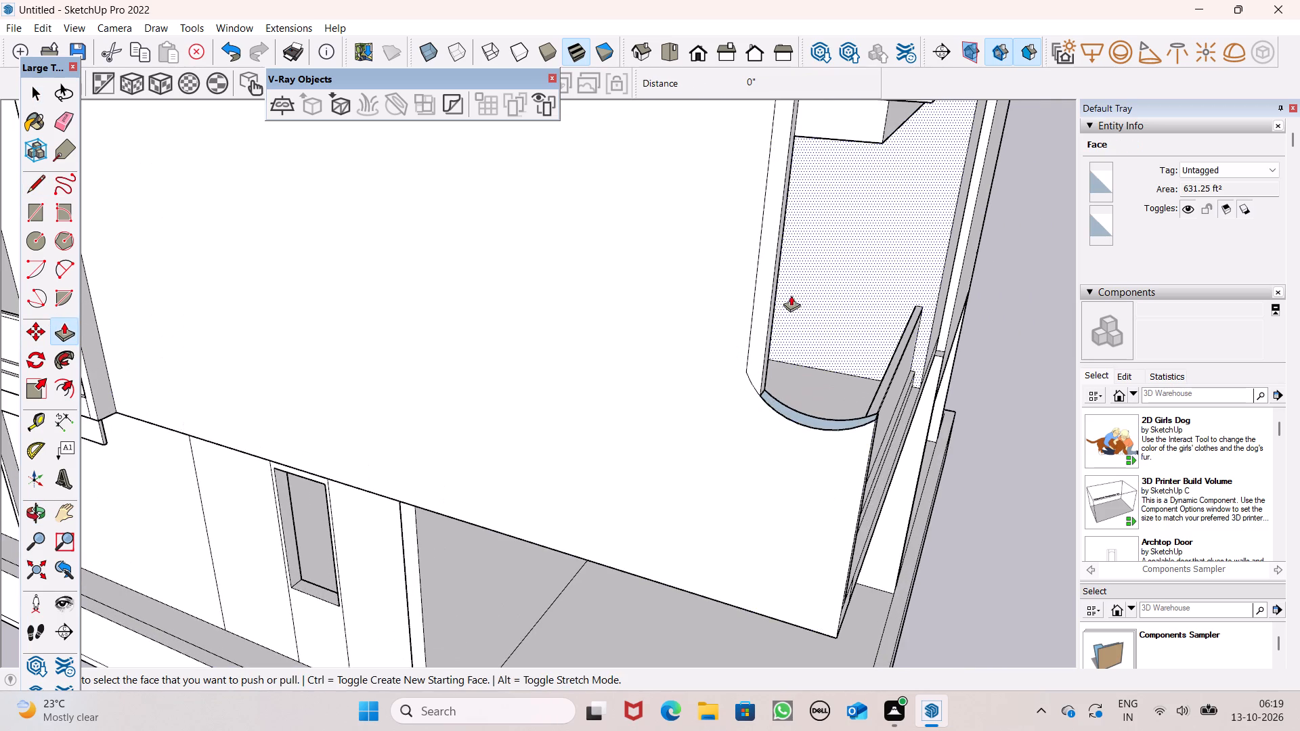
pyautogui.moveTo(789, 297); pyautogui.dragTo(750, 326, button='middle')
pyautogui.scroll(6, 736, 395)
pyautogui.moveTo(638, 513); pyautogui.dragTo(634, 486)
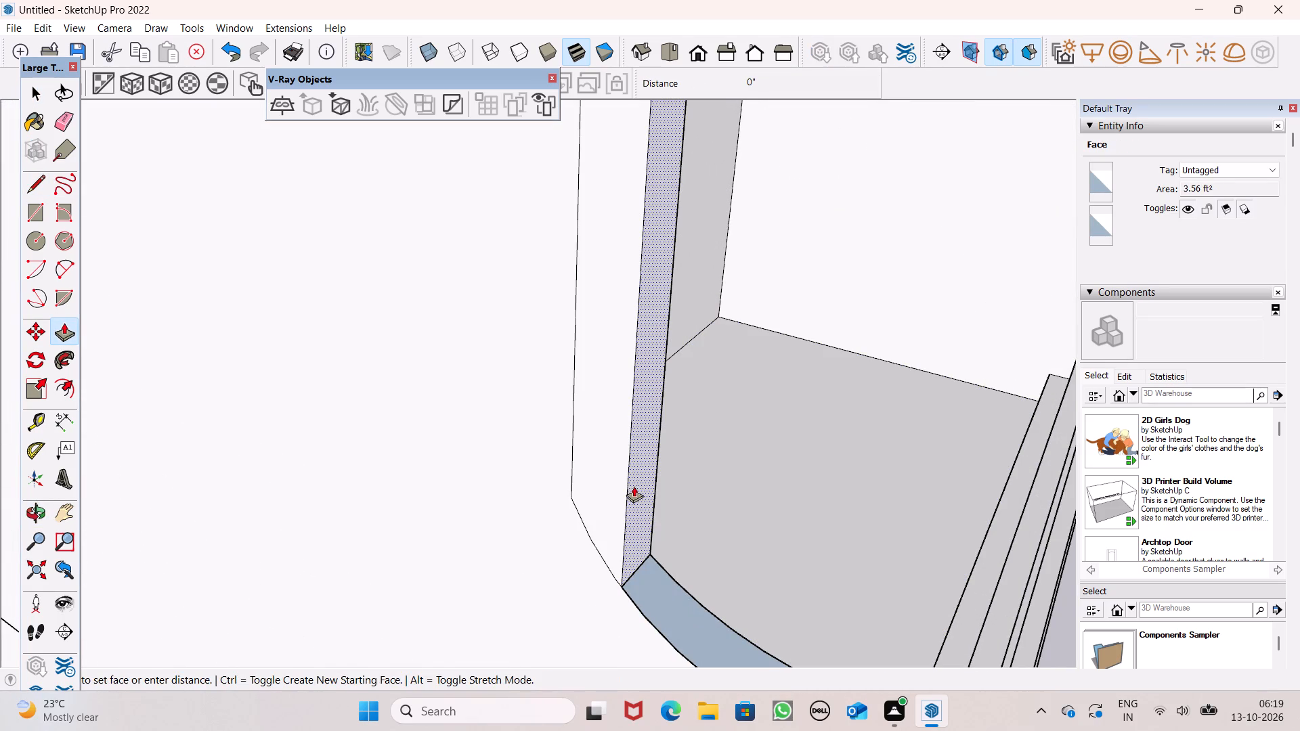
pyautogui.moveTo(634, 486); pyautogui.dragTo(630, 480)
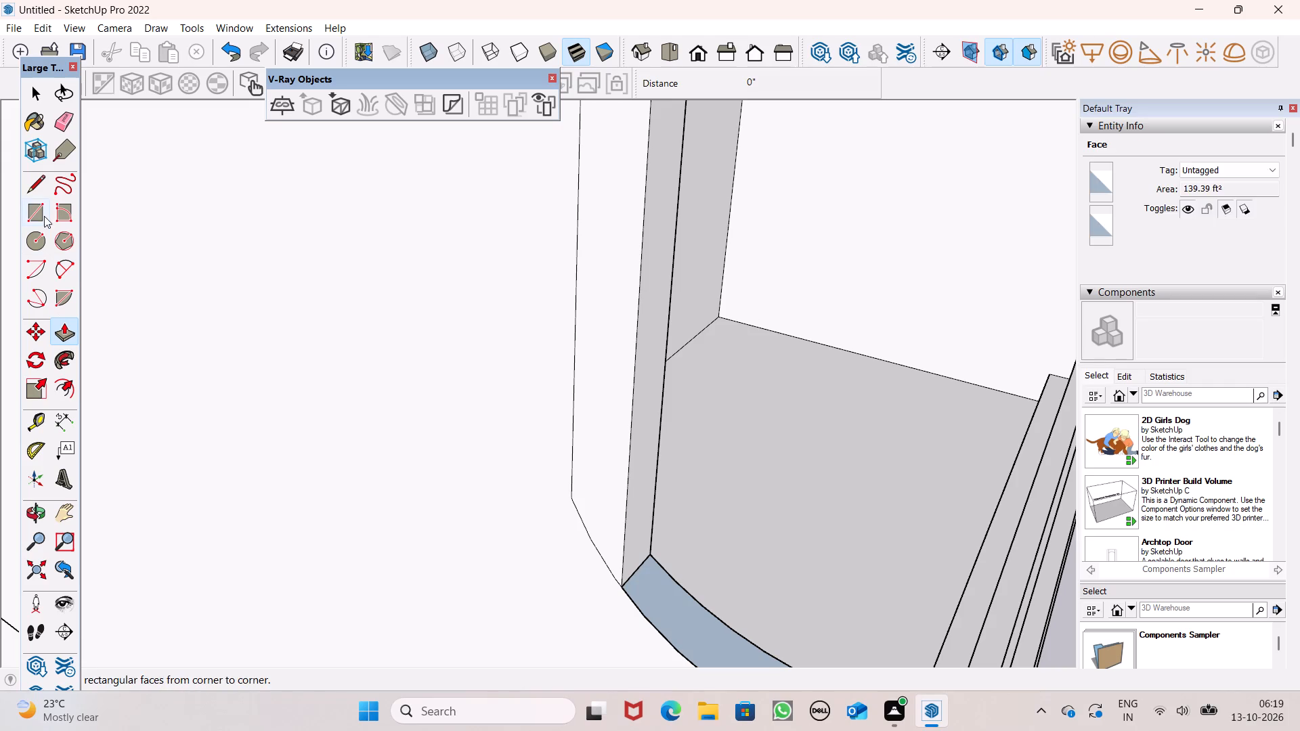
# Draw a line about 5 5/8" long on the outer wall face from the arc's upper end to the jamb edge.
pyautogui.click(37, 193)
pyautogui.click(572, 497)
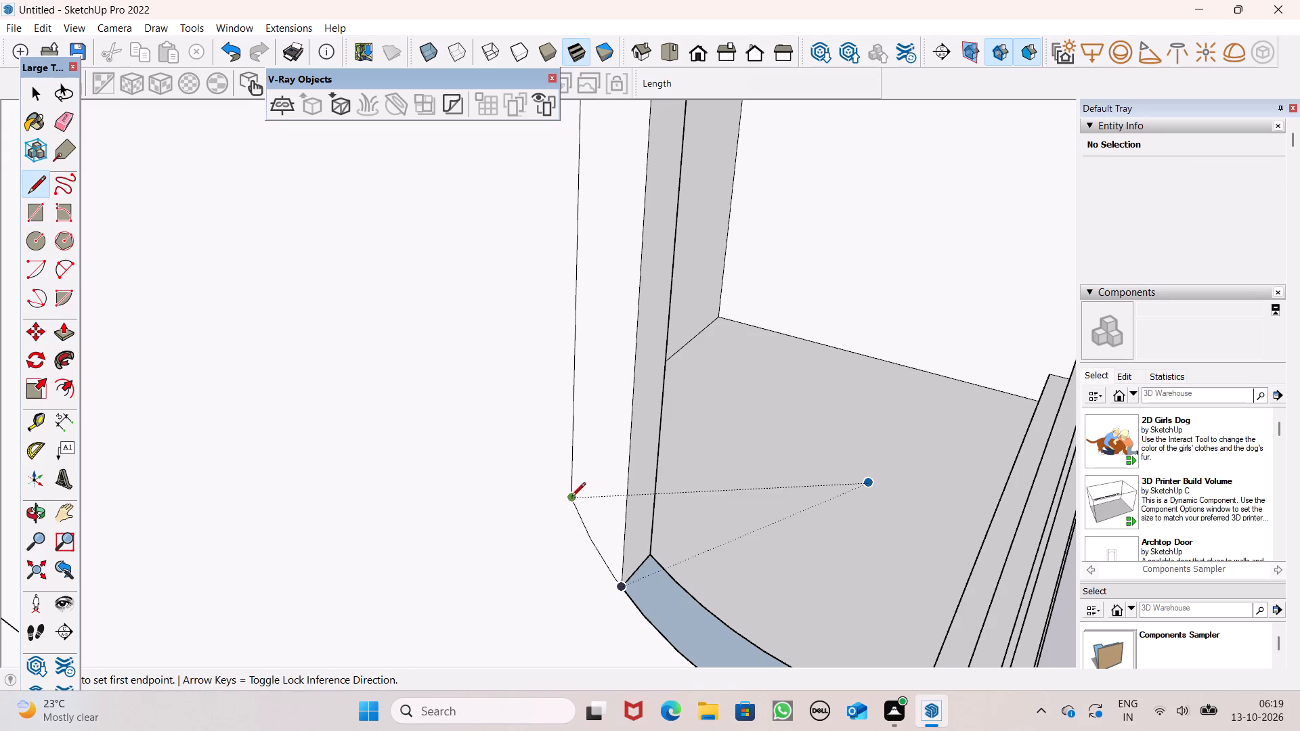
pyautogui.click(623, 507)
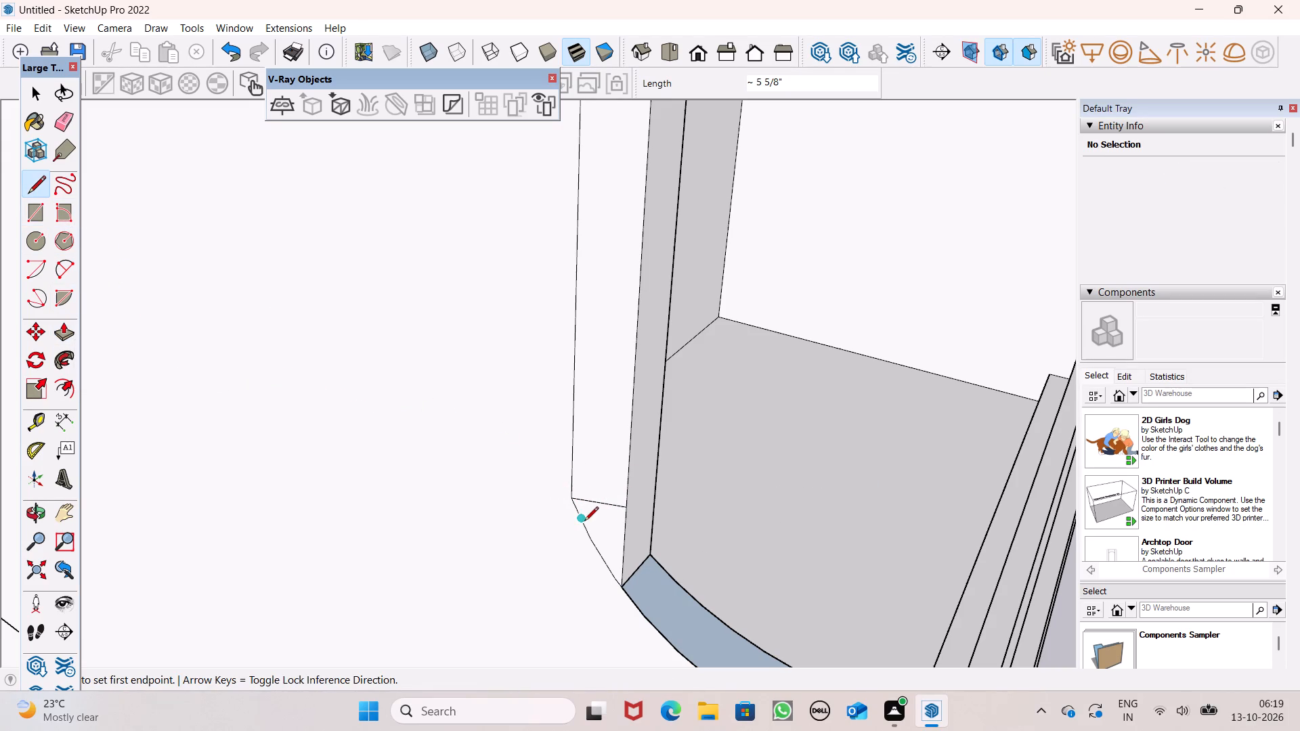
pyautogui.press('space')
# Erase the jamb's outer edge segment between the new horizontal line and the curved cut.
pyautogui.moveTo(69, 131); pyautogui.dragTo(85, 135)
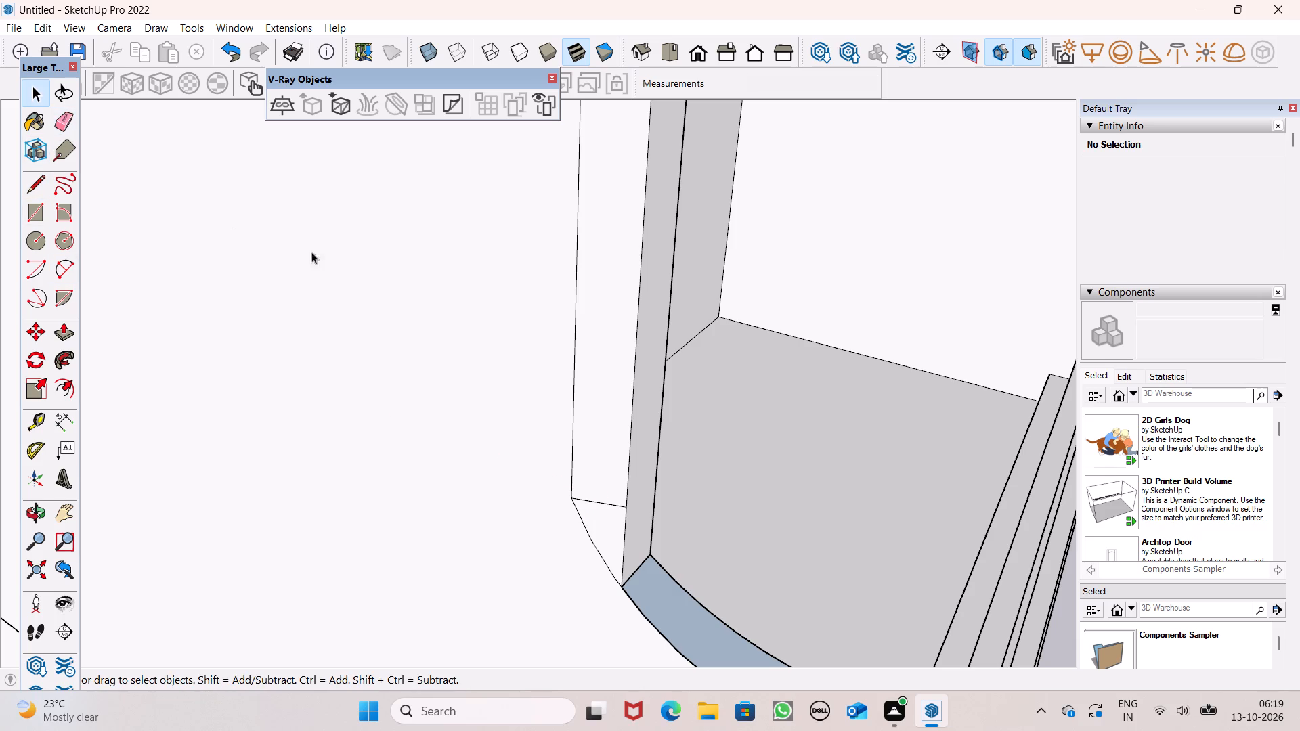
pyautogui.scroll(5, 667, 477)
pyautogui.scroll(-1, 798, 402)
pyautogui.scroll(1, 798, 402)
pyautogui.scroll(-4, 798, 402)
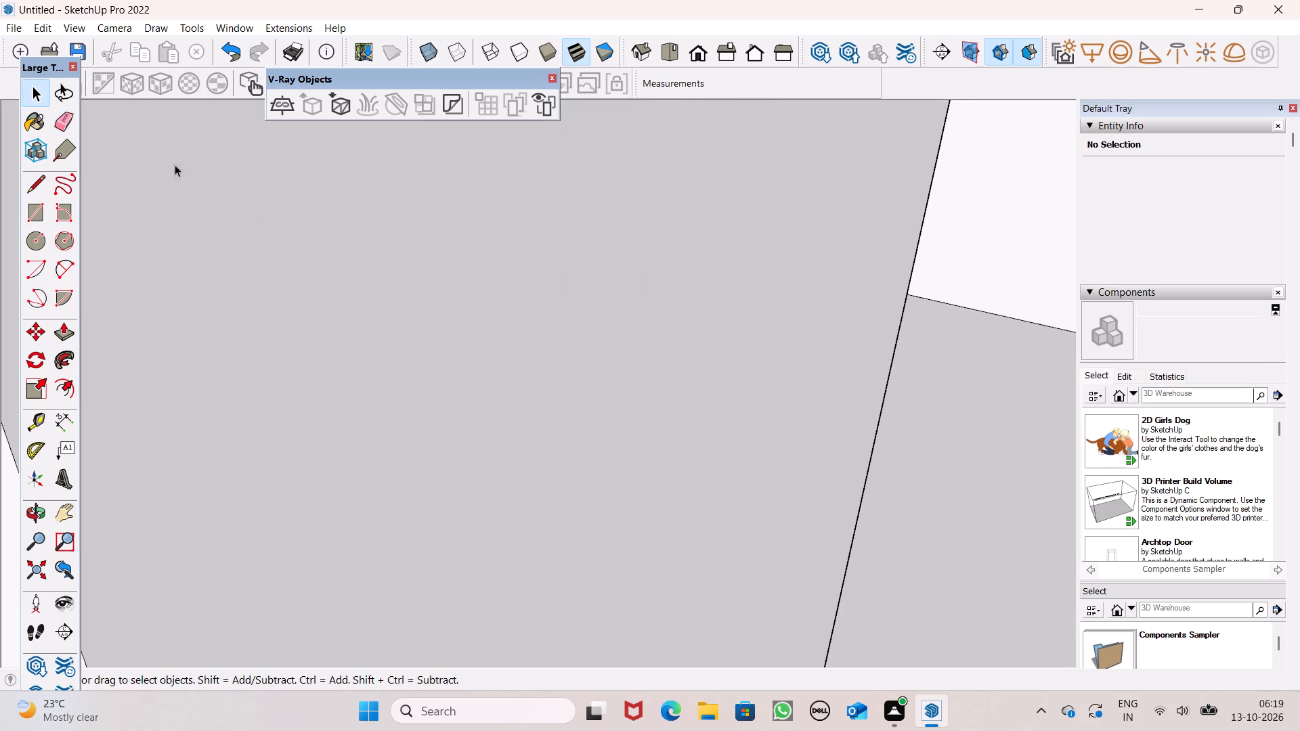
pyautogui.click(61, 117)
pyautogui.scroll(-5, 778, 181)
pyautogui.scroll(-6, 870, 204)
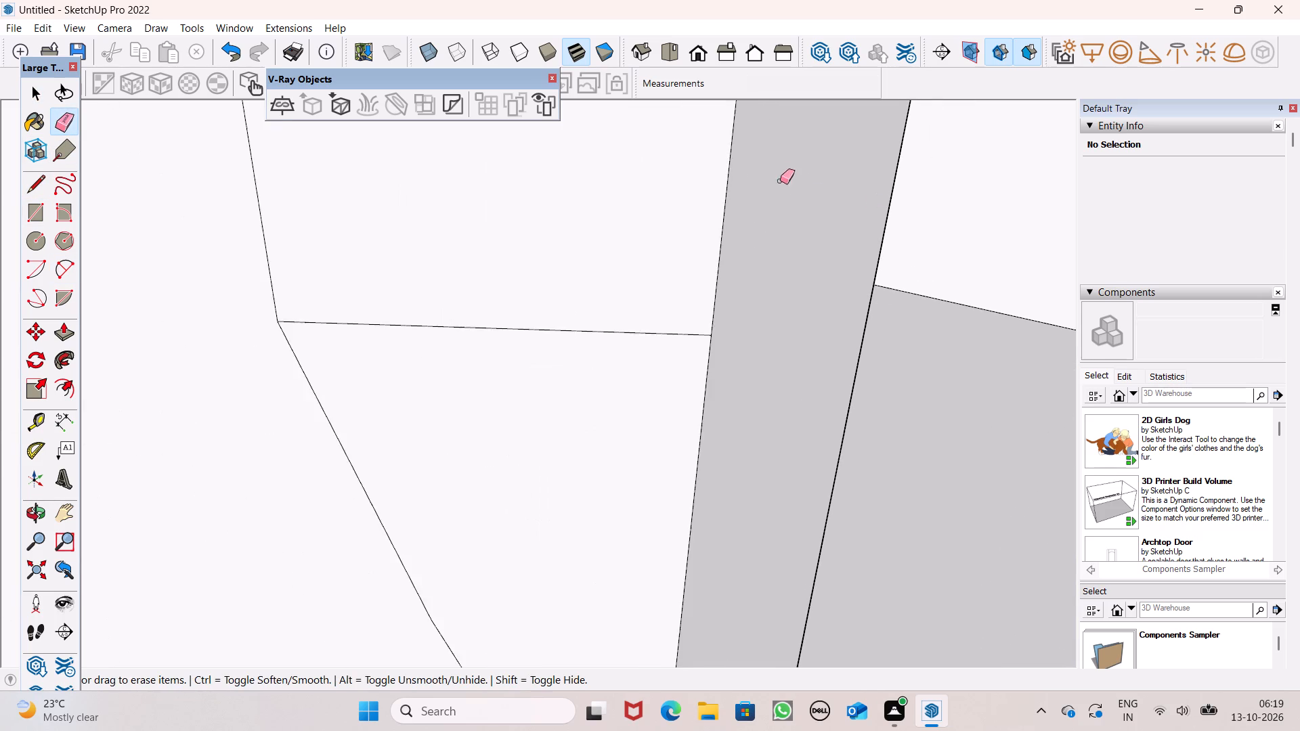
pyautogui.scroll(-16, 780, 181)
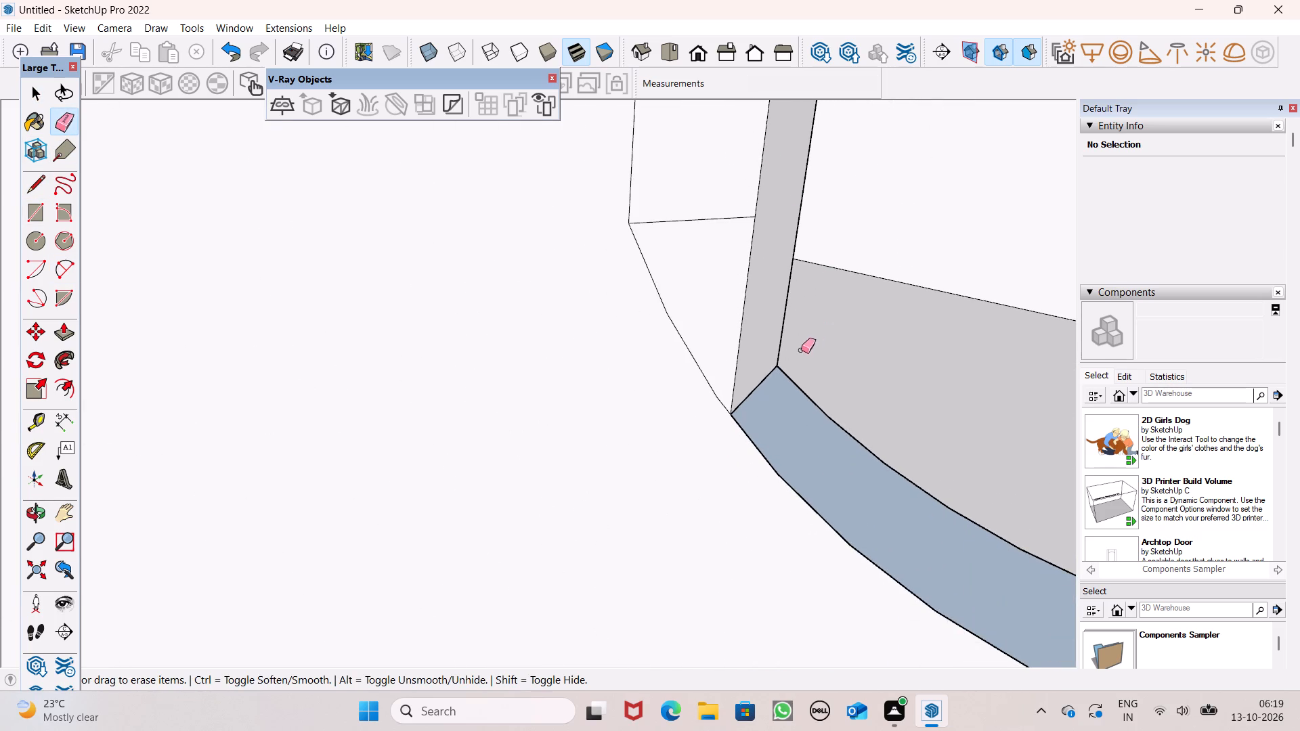
pyautogui.scroll(5, 766, 351)
pyautogui.moveTo(723, 323); pyautogui.dragTo(733, 319)
pyautogui.scroll(-9, 732, 319)
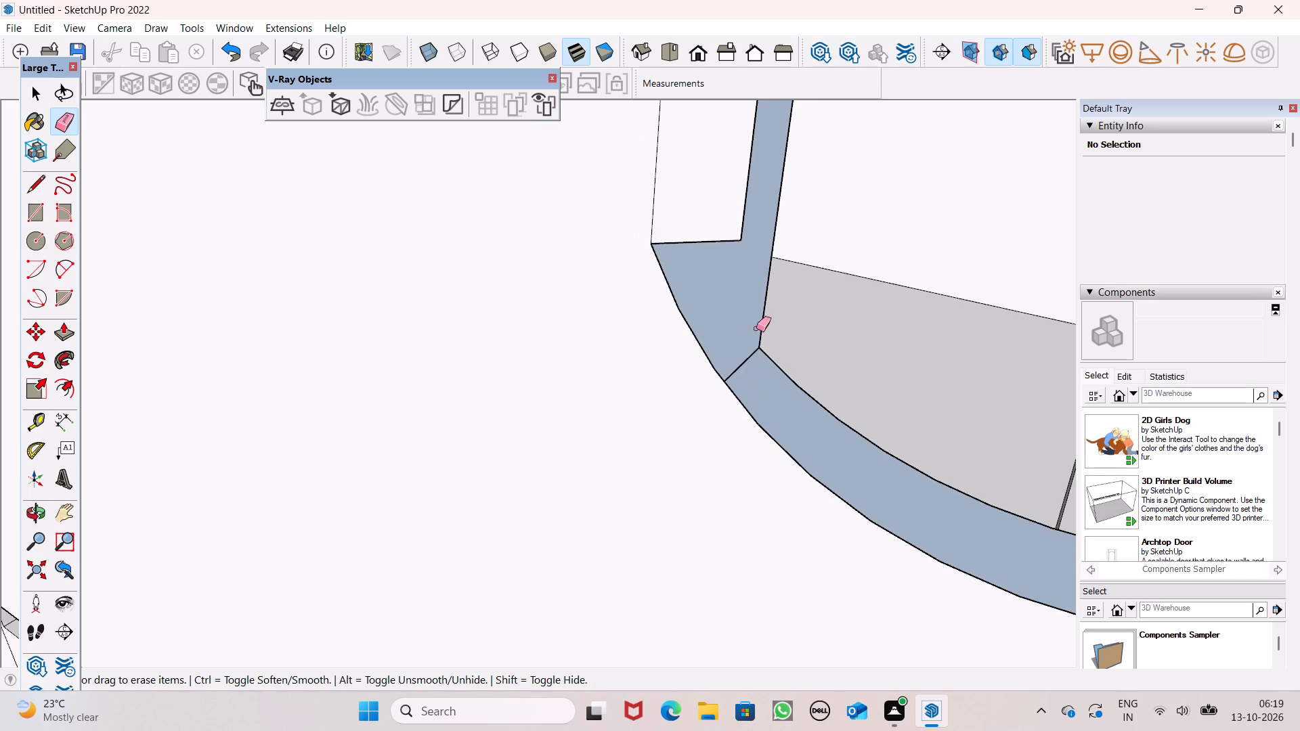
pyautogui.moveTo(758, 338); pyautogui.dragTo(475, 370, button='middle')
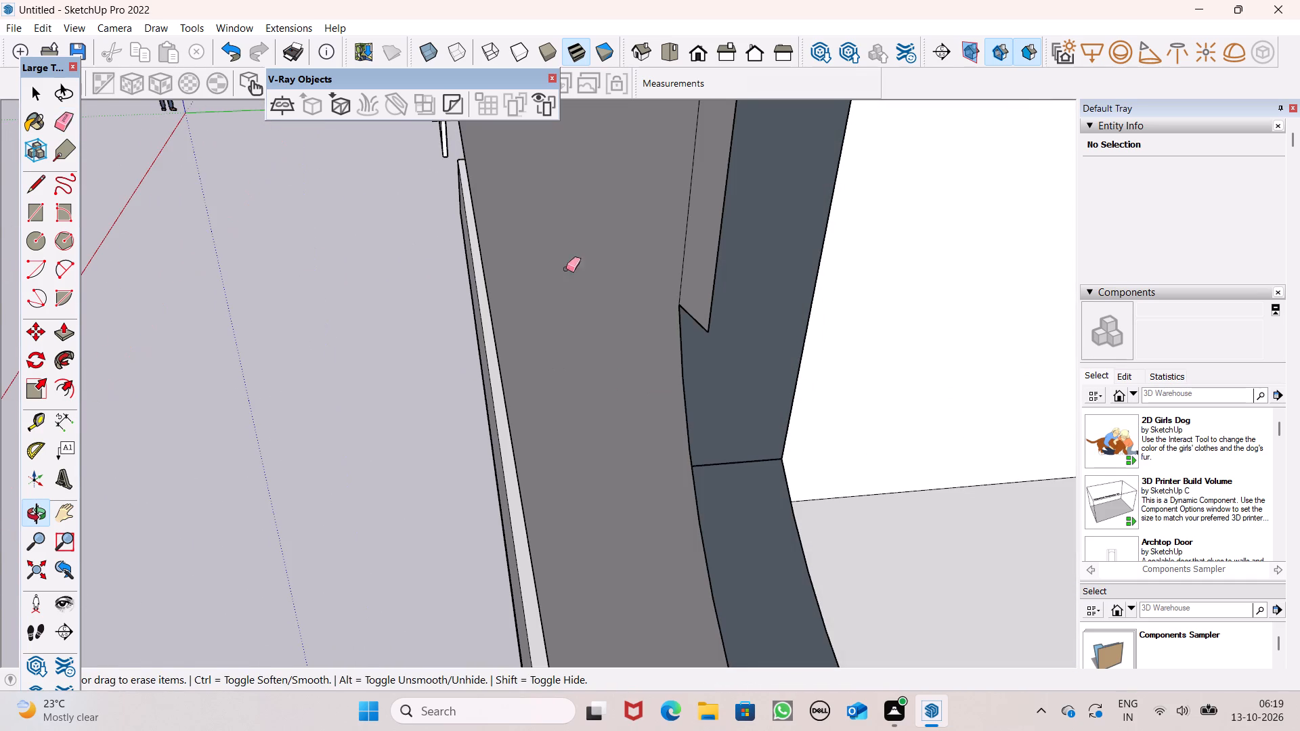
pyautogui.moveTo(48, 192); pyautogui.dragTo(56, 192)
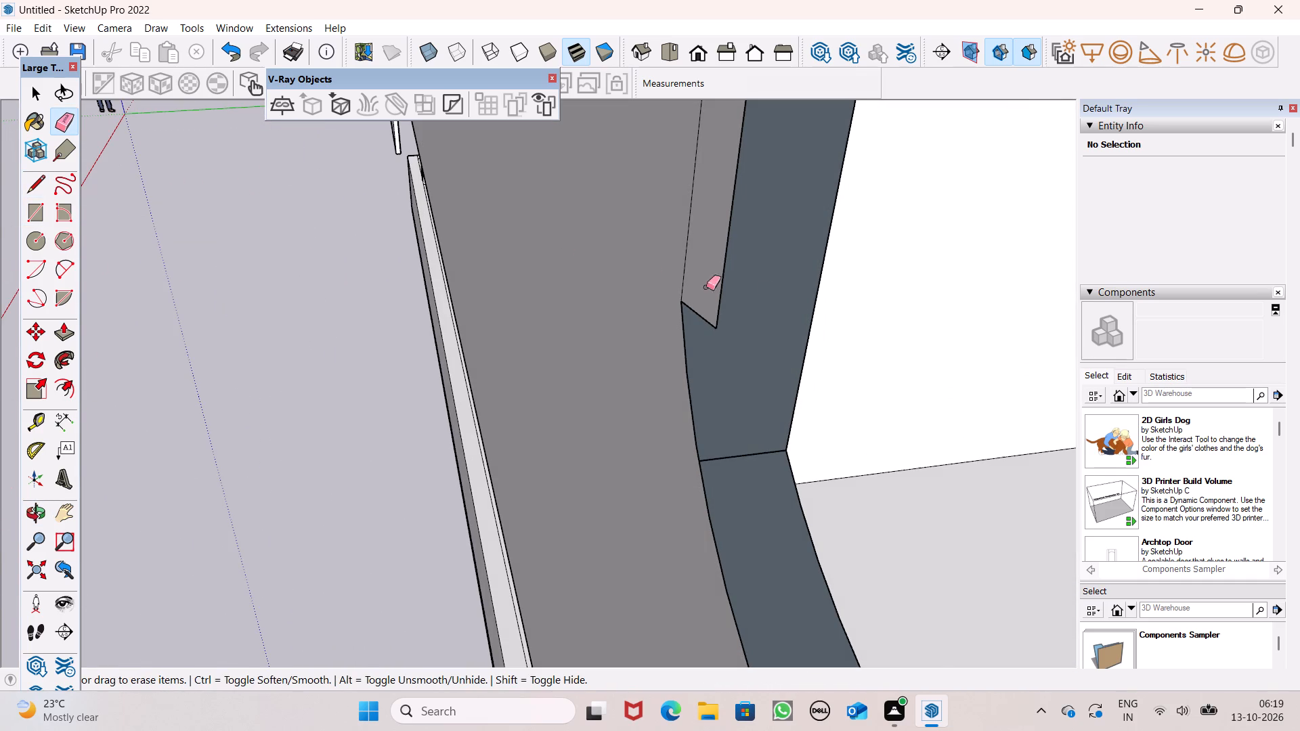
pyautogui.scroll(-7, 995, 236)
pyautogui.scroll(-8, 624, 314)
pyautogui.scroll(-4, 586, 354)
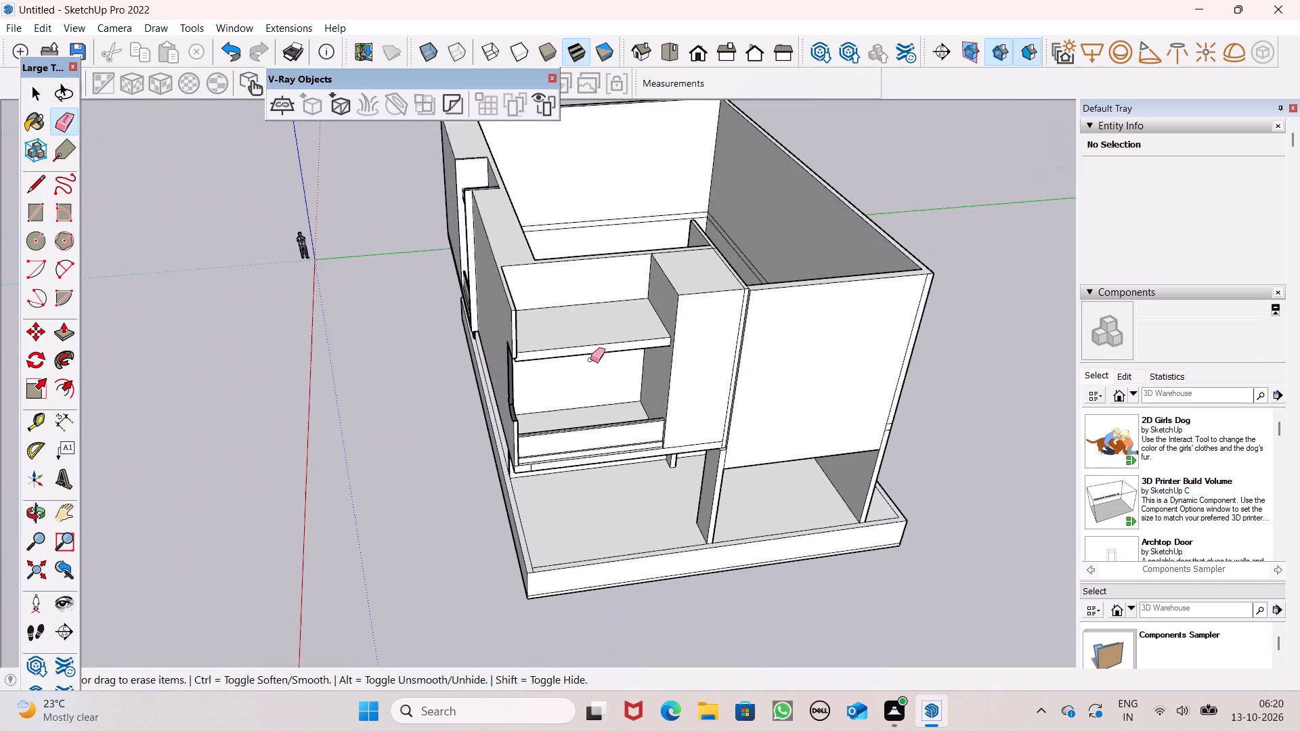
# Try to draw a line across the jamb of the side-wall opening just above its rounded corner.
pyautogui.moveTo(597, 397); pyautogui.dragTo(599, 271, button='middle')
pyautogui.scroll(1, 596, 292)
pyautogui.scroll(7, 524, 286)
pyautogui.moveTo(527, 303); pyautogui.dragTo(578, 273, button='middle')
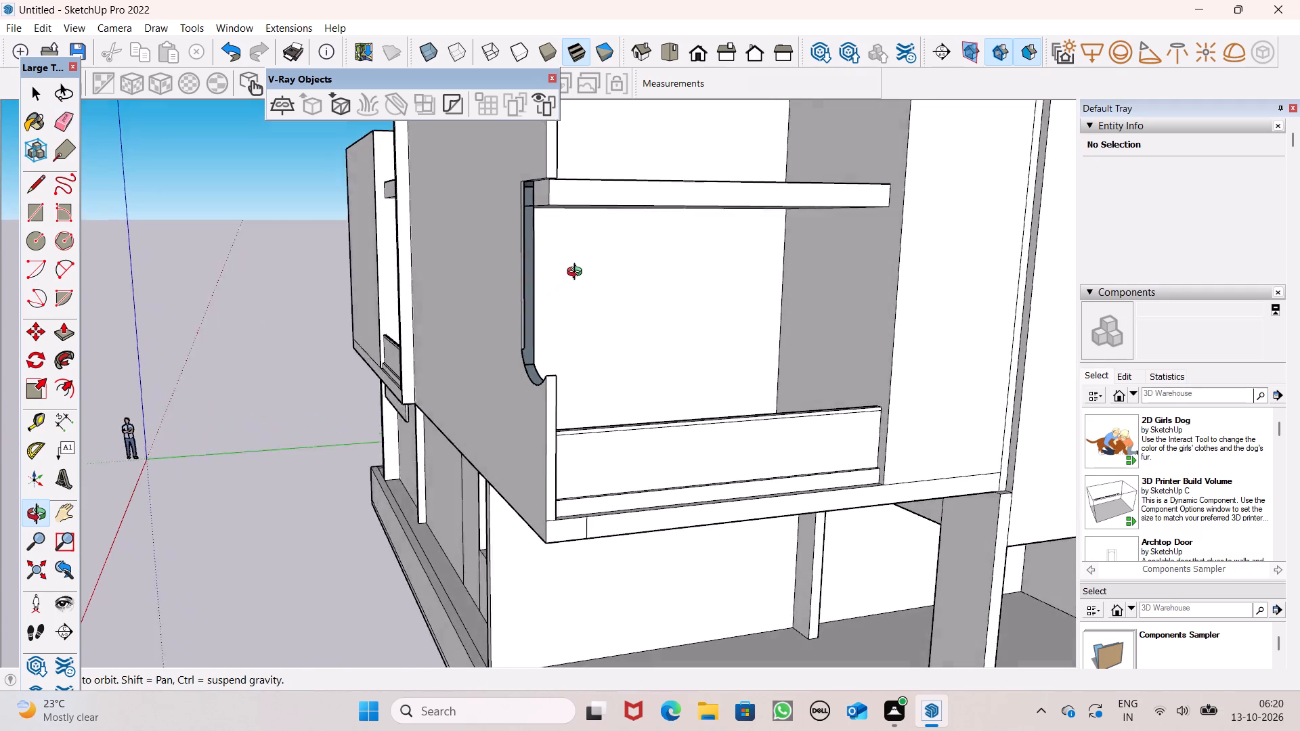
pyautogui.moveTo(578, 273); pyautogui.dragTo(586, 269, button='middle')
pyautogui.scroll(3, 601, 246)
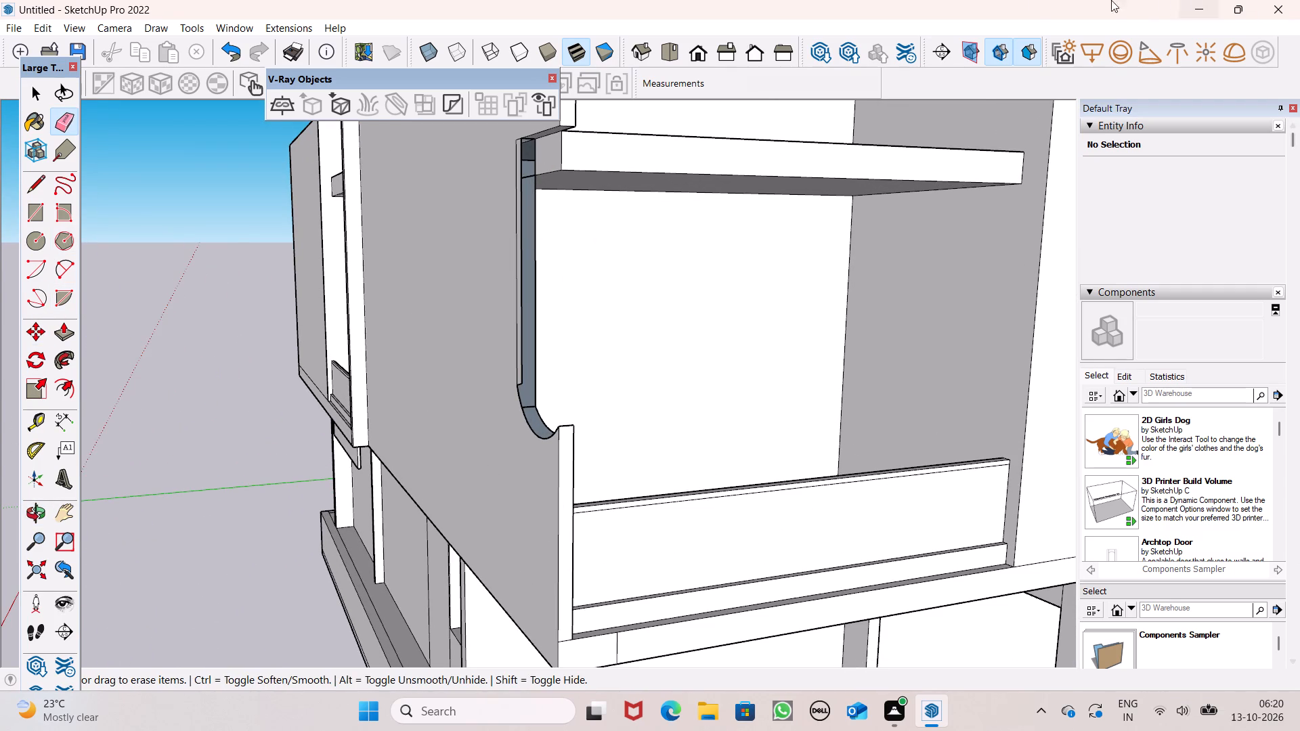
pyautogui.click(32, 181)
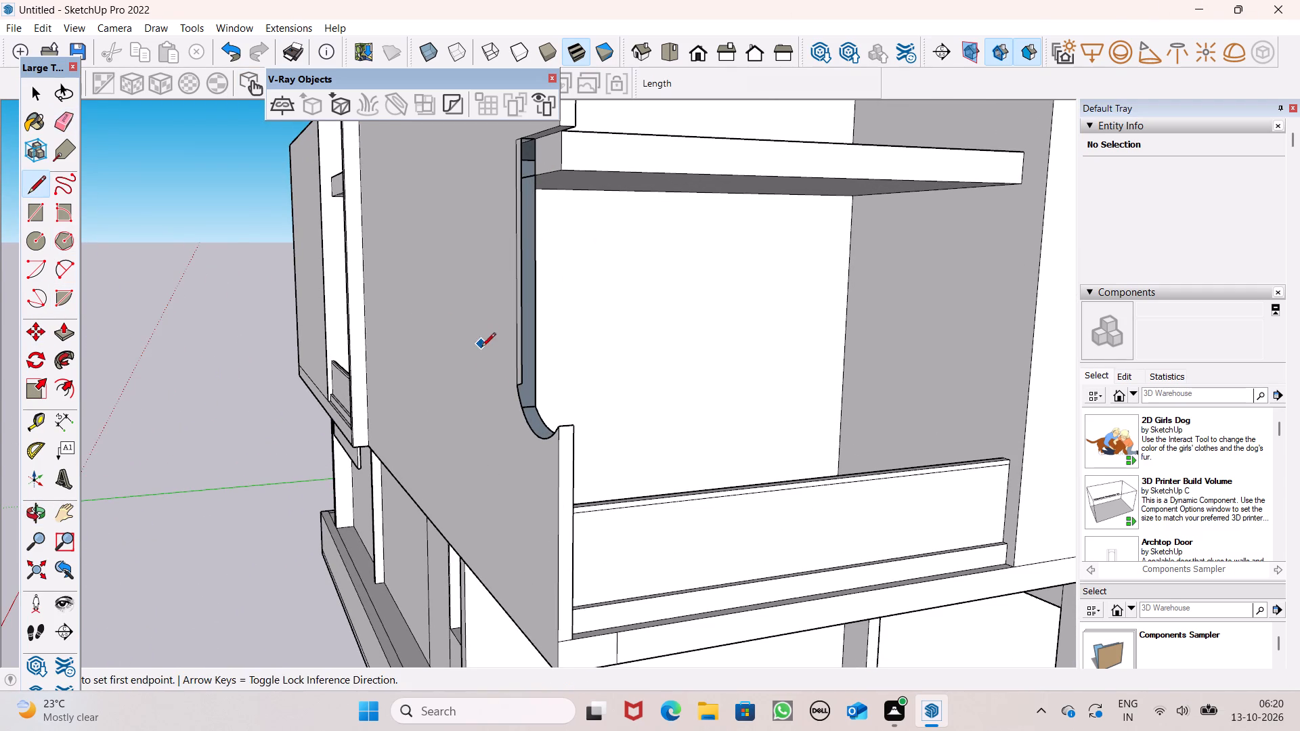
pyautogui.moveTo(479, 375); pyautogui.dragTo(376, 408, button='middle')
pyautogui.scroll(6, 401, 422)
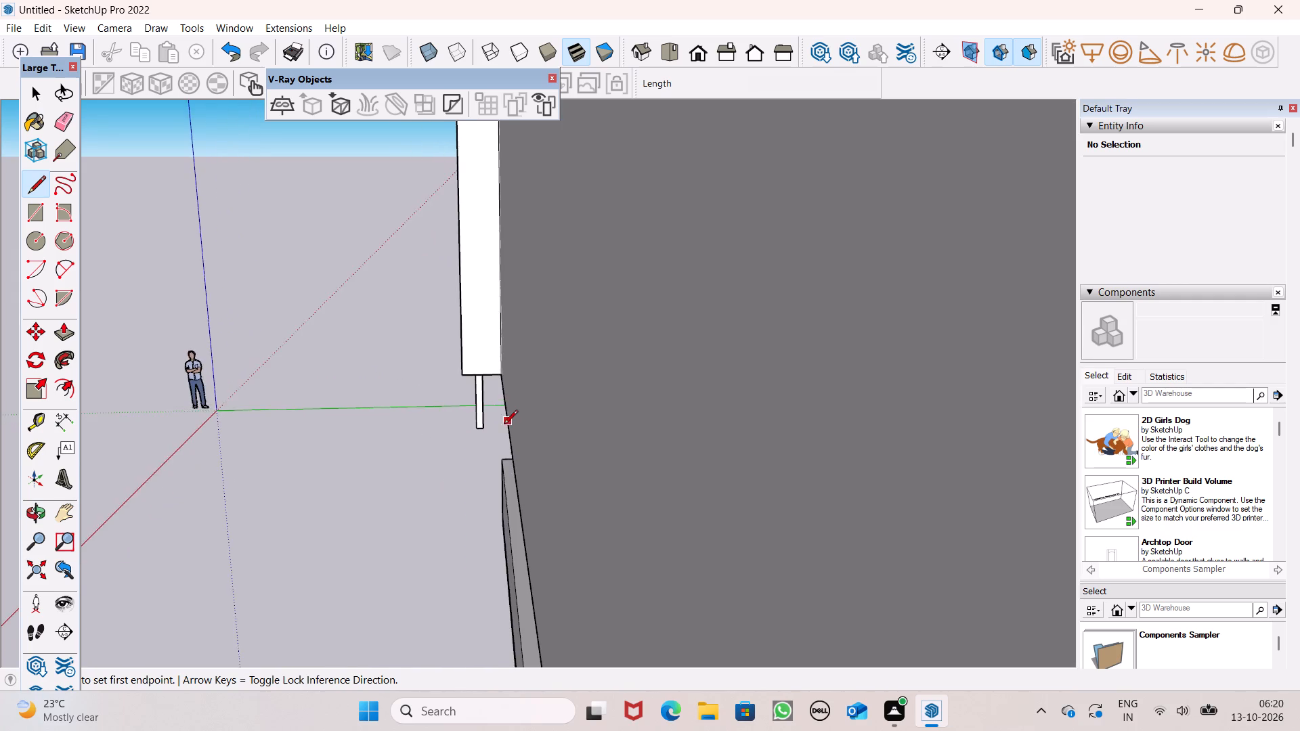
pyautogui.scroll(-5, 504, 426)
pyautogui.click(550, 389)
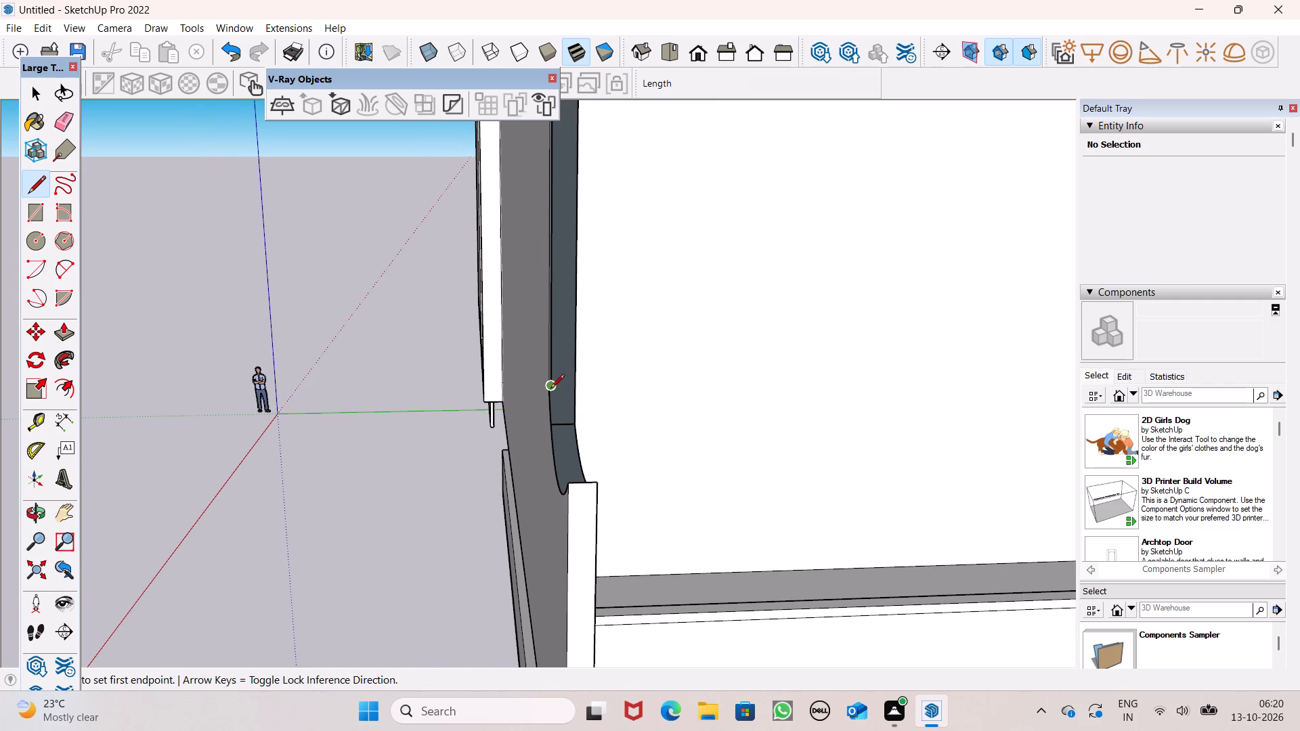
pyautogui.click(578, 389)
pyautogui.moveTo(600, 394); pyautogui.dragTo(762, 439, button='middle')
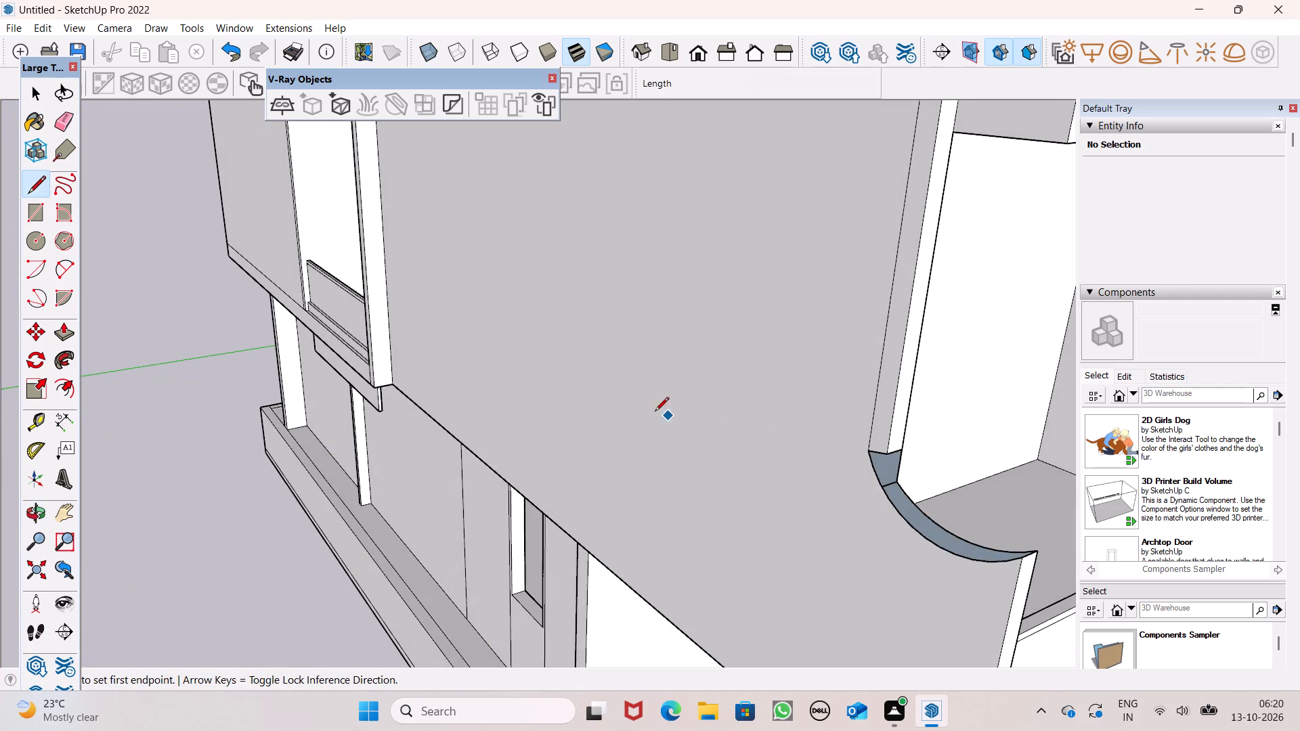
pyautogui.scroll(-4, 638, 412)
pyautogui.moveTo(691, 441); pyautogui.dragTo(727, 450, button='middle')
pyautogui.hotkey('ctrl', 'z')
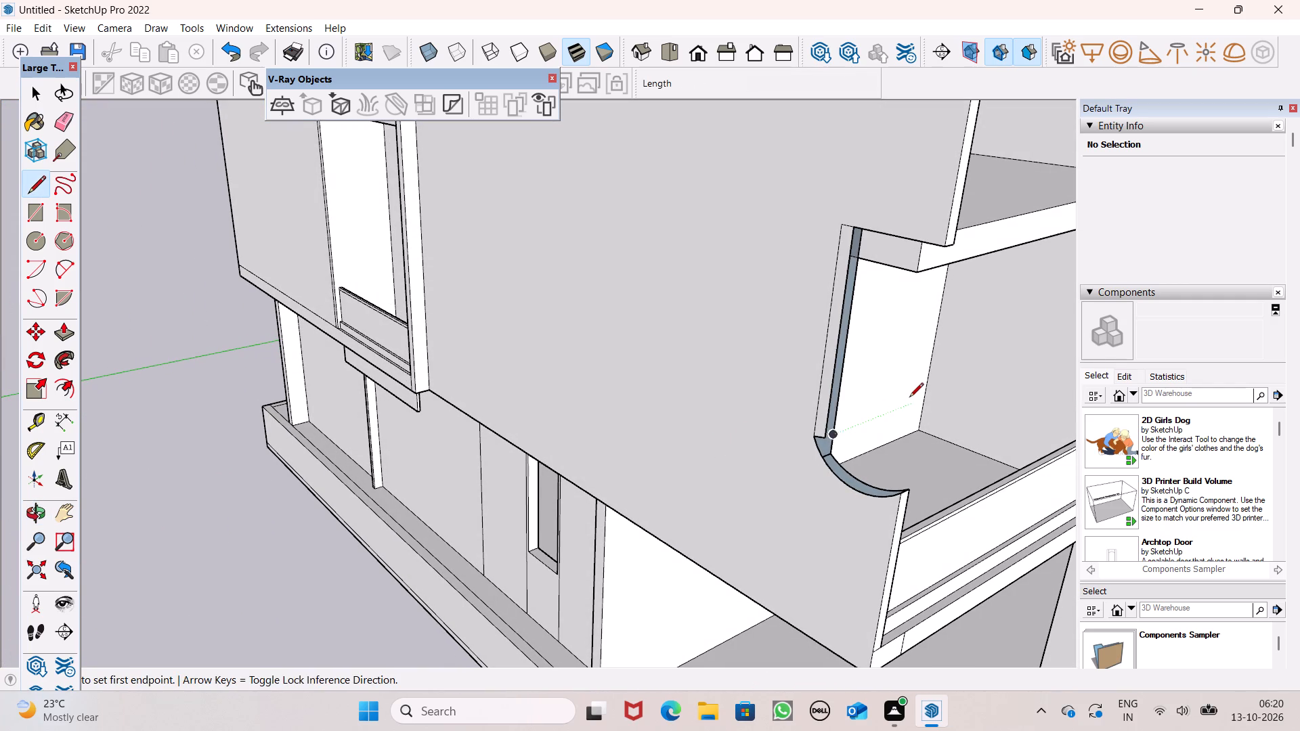
# Erase the short stray line across the bottom of the side-wall opening's jamb, beside the rounded corner.
pyautogui.moveTo(916, 386); pyautogui.dragTo(954, 397, button='middle')
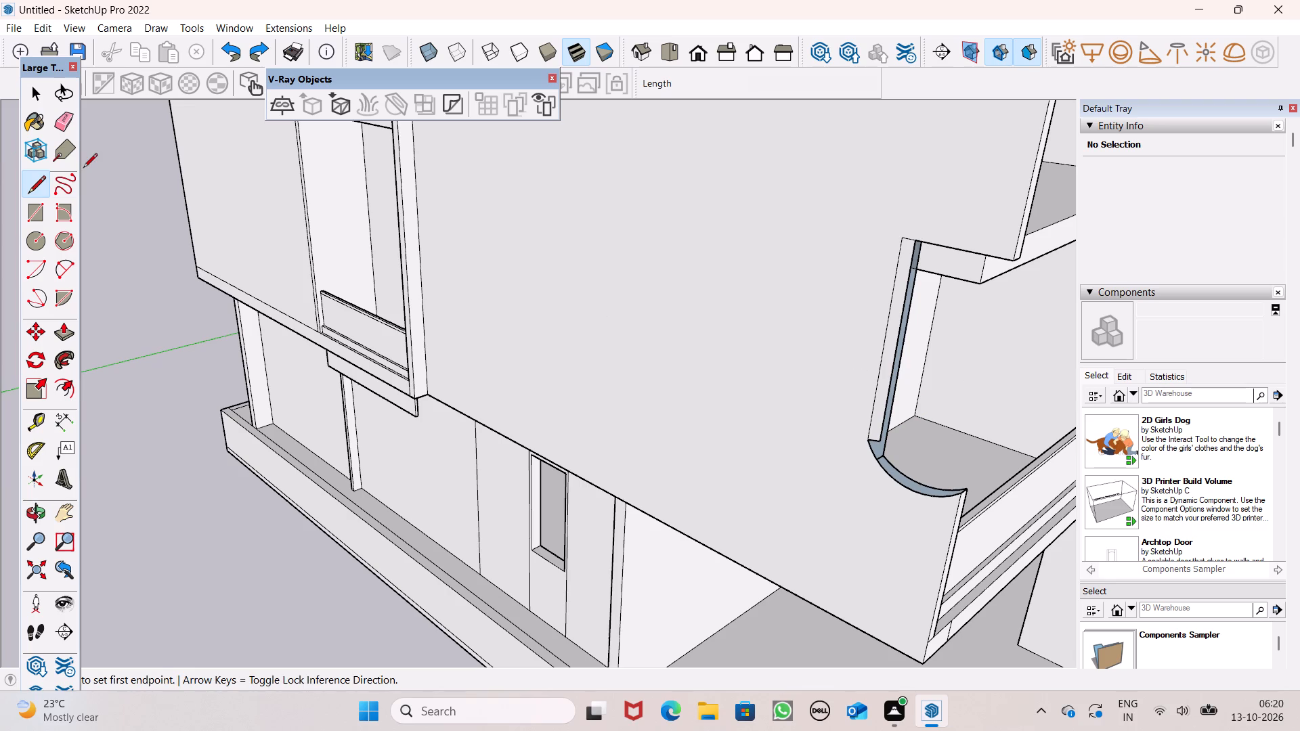
pyautogui.click(68, 127)
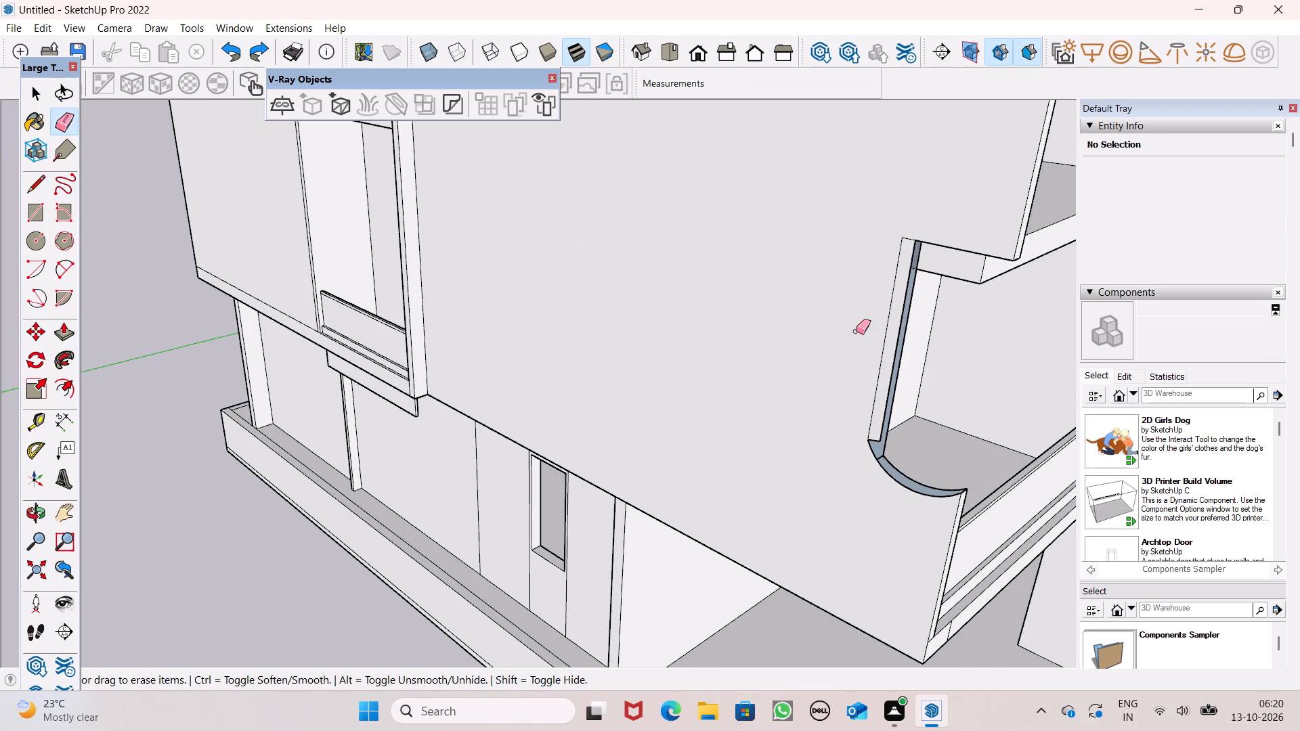
pyautogui.scroll(3, 876, 329)
pyautogui.click(898, 377)
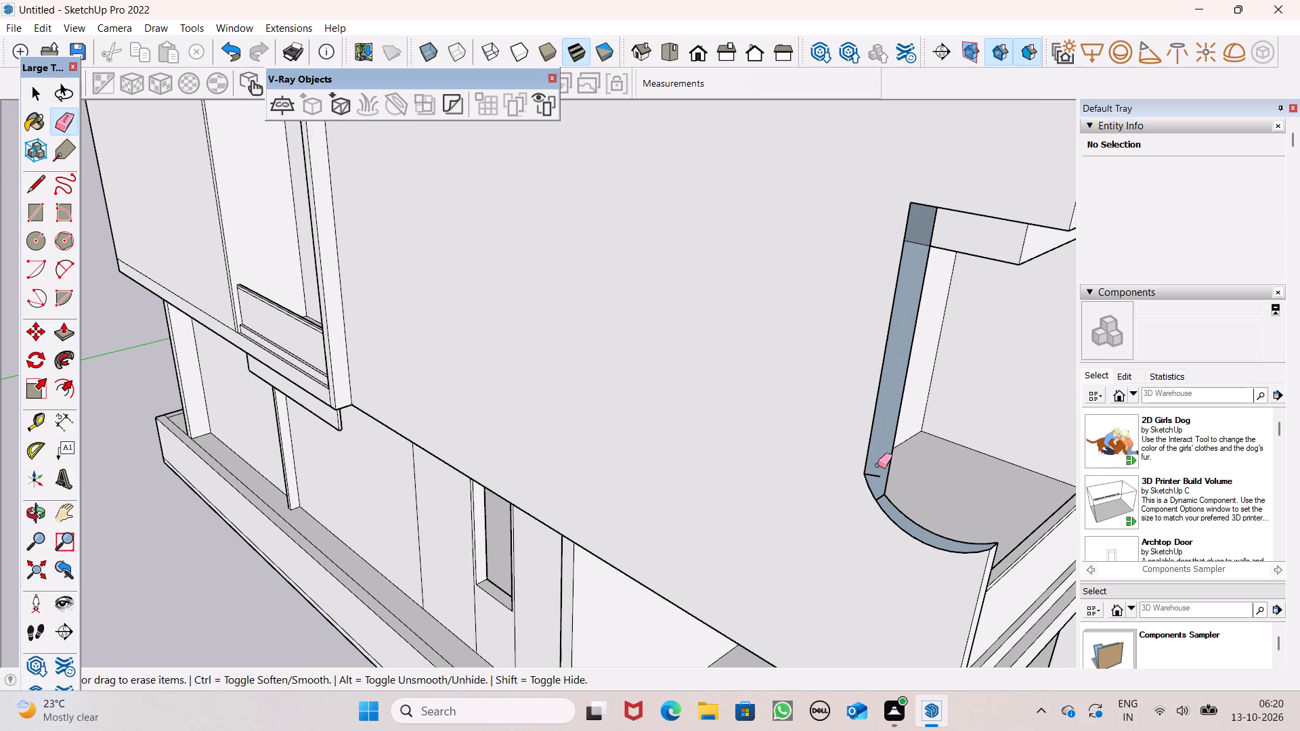
pyautogui.moveTo(875, 470); pyautogui.dragTo(873, 476)
pyautogui.press('space')
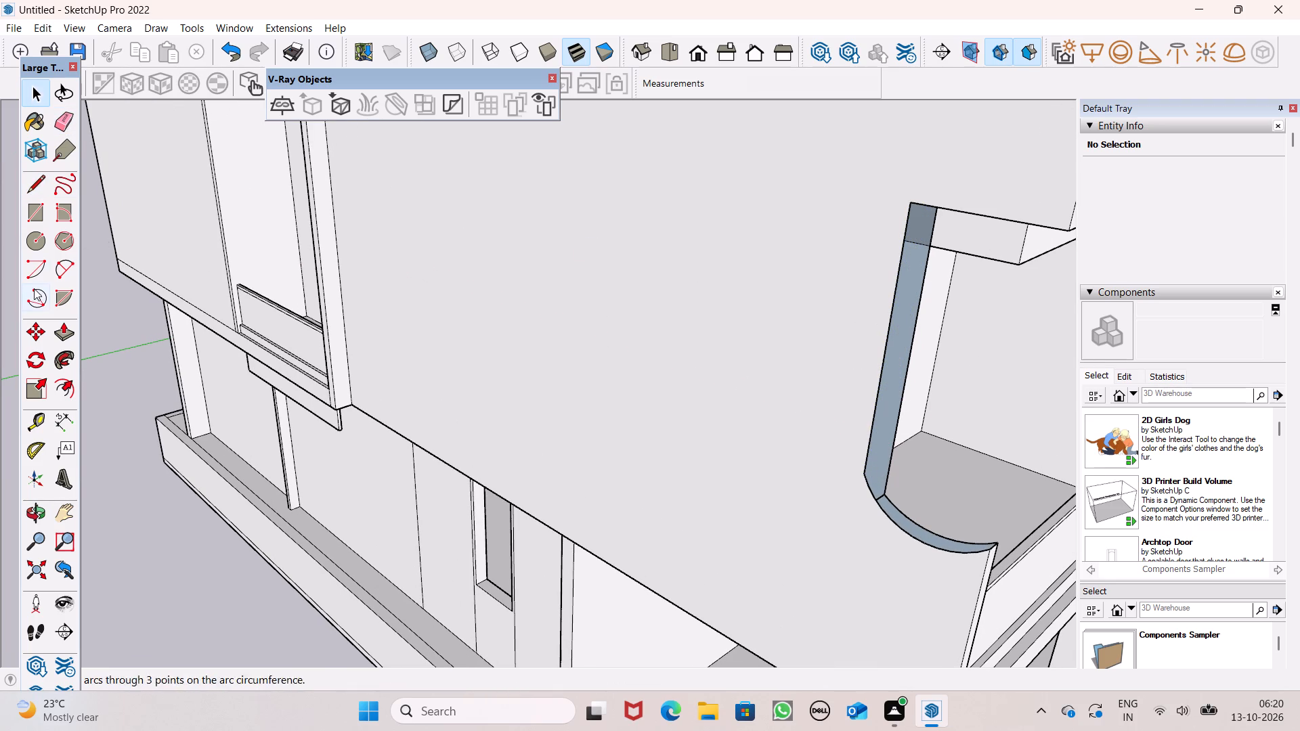
# Draw a very thin rectangle about 5 5/16" long across the opening's jamb where it meets the arc.
pyautogui.click(40, 217)
pyautogui.moveTo(729, 415); pyautogui.dragTo(509, 313, button='middle')
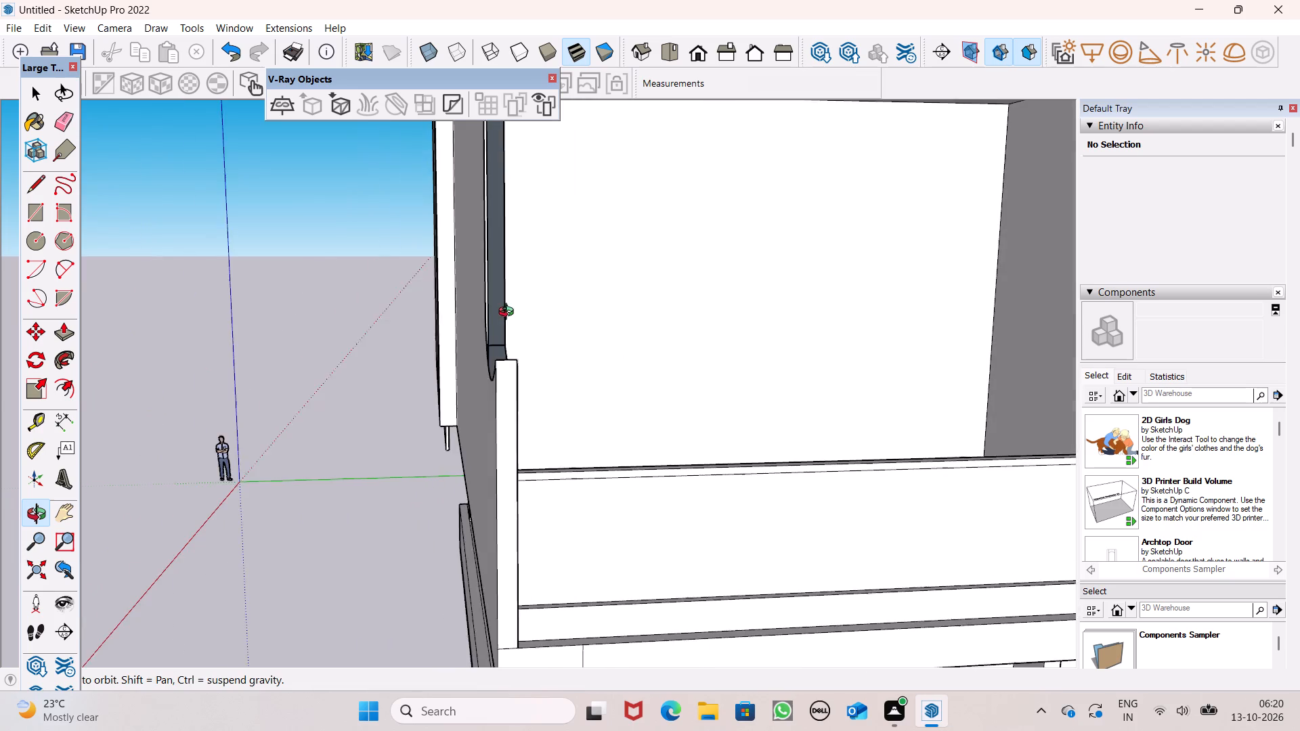
pyautogui.moveTo(509, 313); pyautogui.dragTo(508, 322, button='middle')
pyautogui.scroll(-5, 544, 342)
pyautogui.scroll(8, 522, 219)
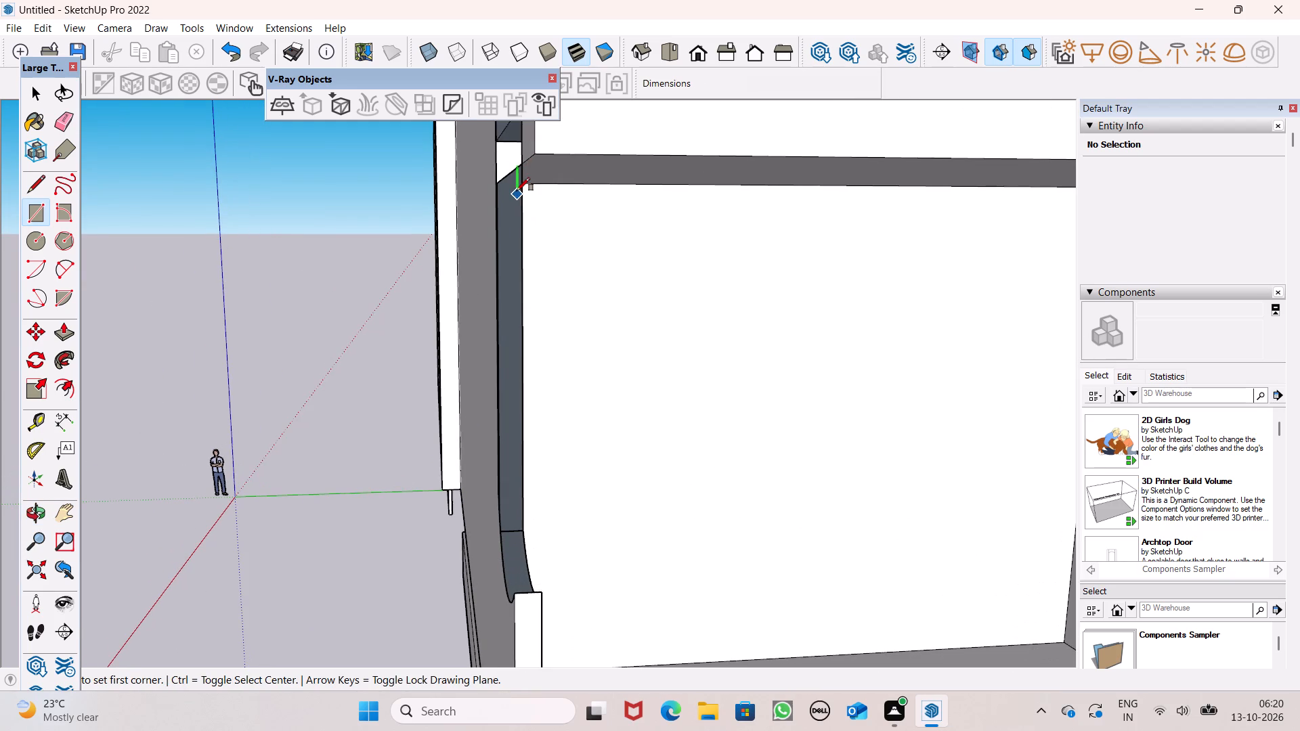
pyautogui.scroll(1, 566, 231)
pyautogui.moveTo(566, 231); pyautogui.dragTo(523, 217, button='middle')
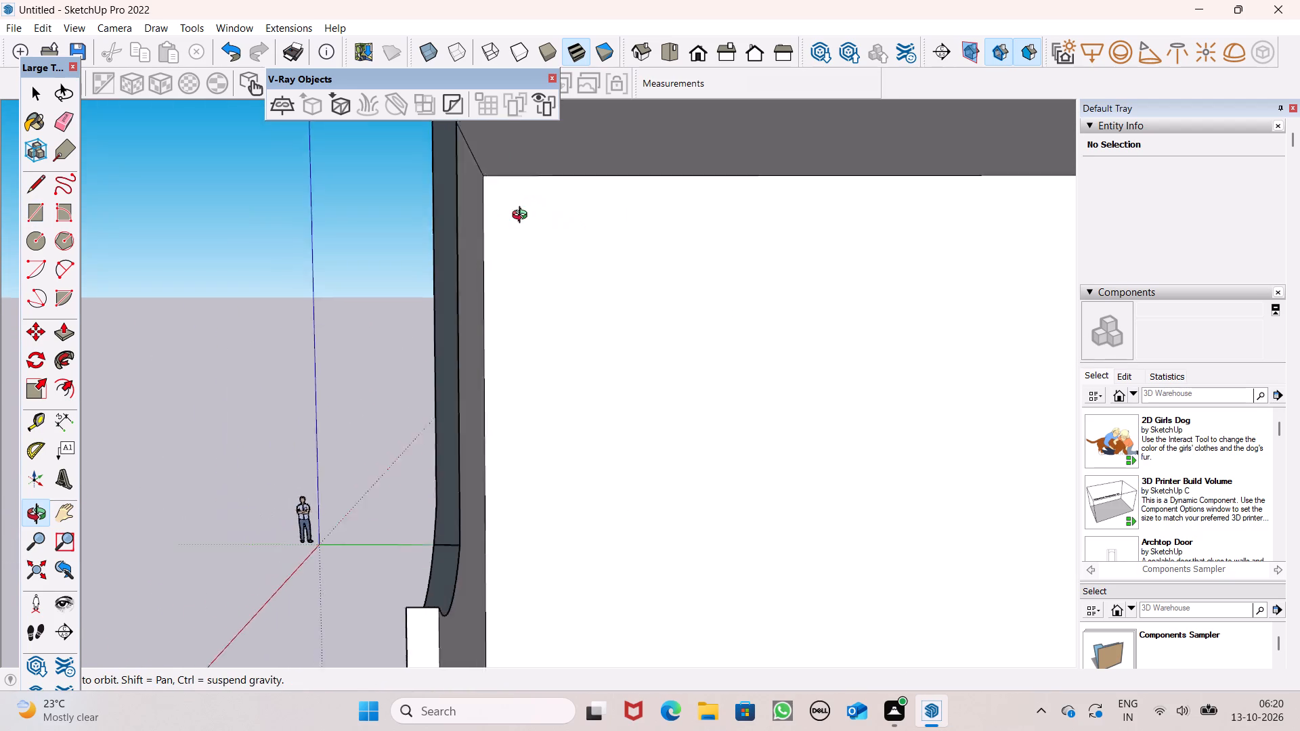
pyautogui.moveTo(523, 217); pyautogui.dragTo(540, 226, button='middle')
pyautogui.scroll(-1, 476, 562)
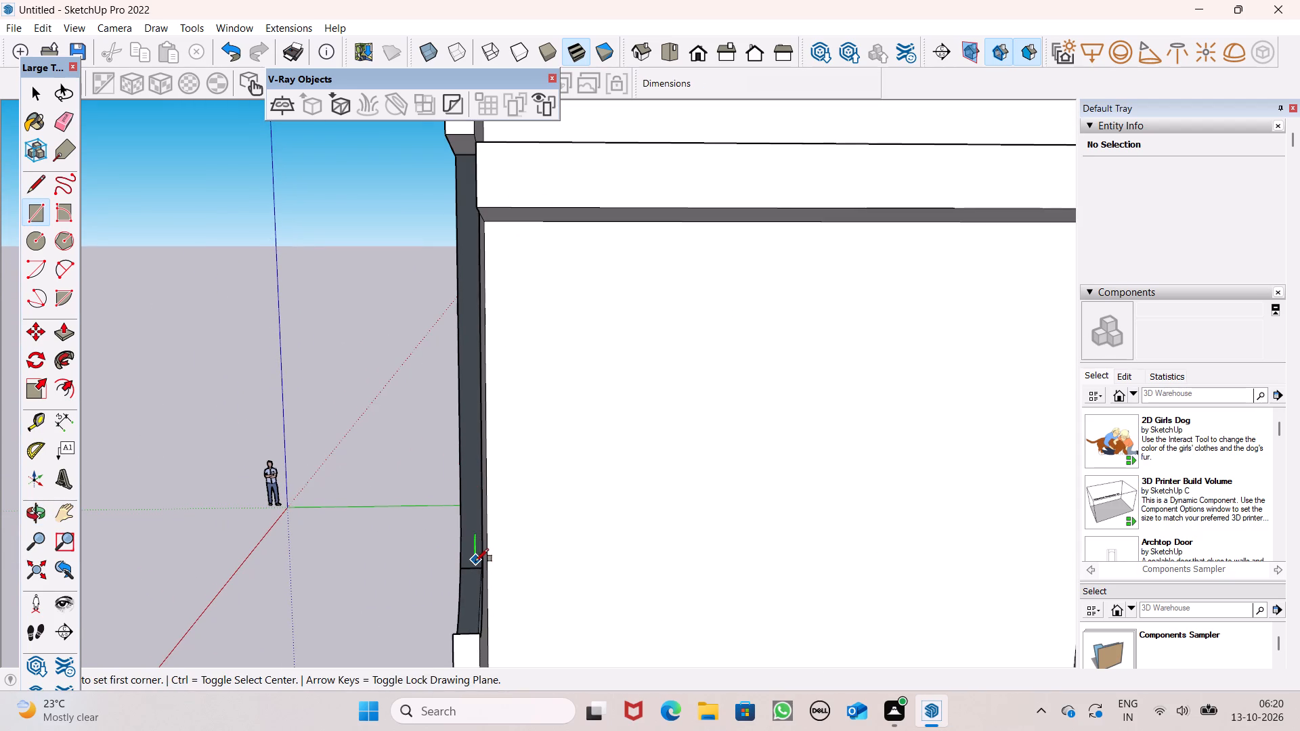
pyautogui.click(475, 566)
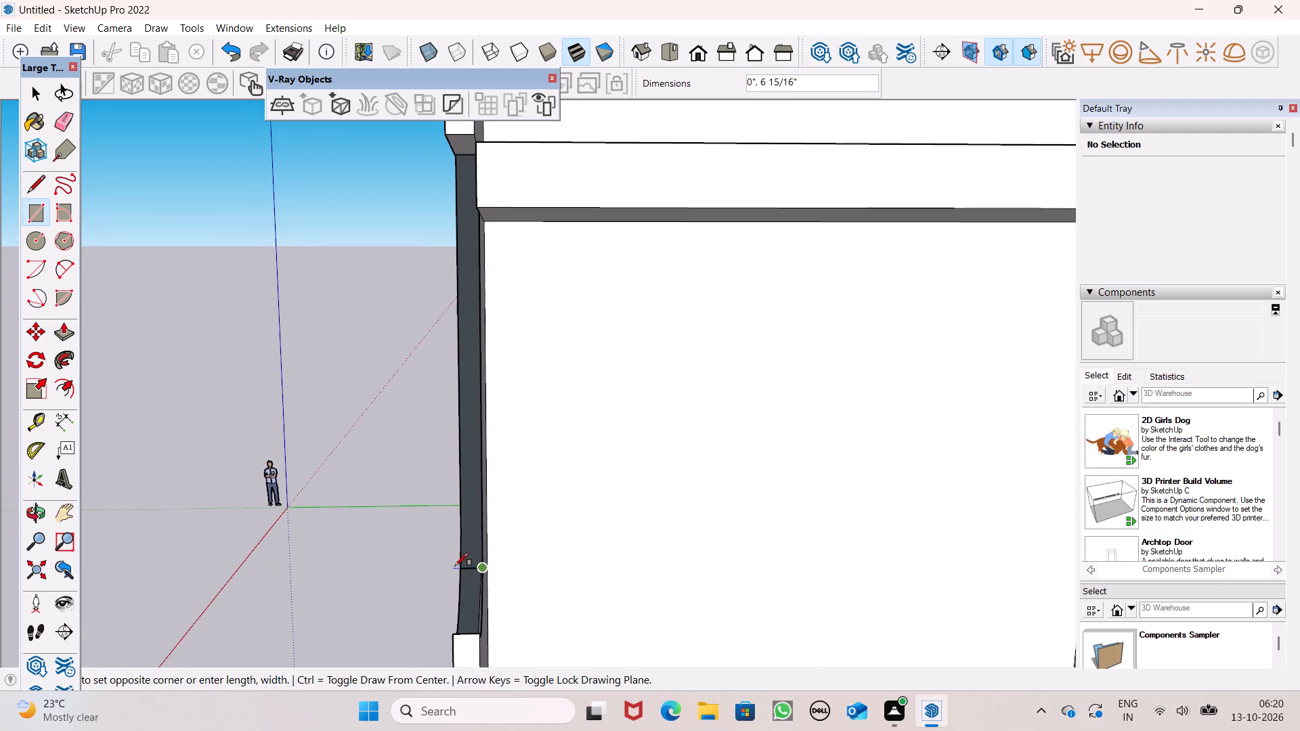
pyautogui.click(458, 567)
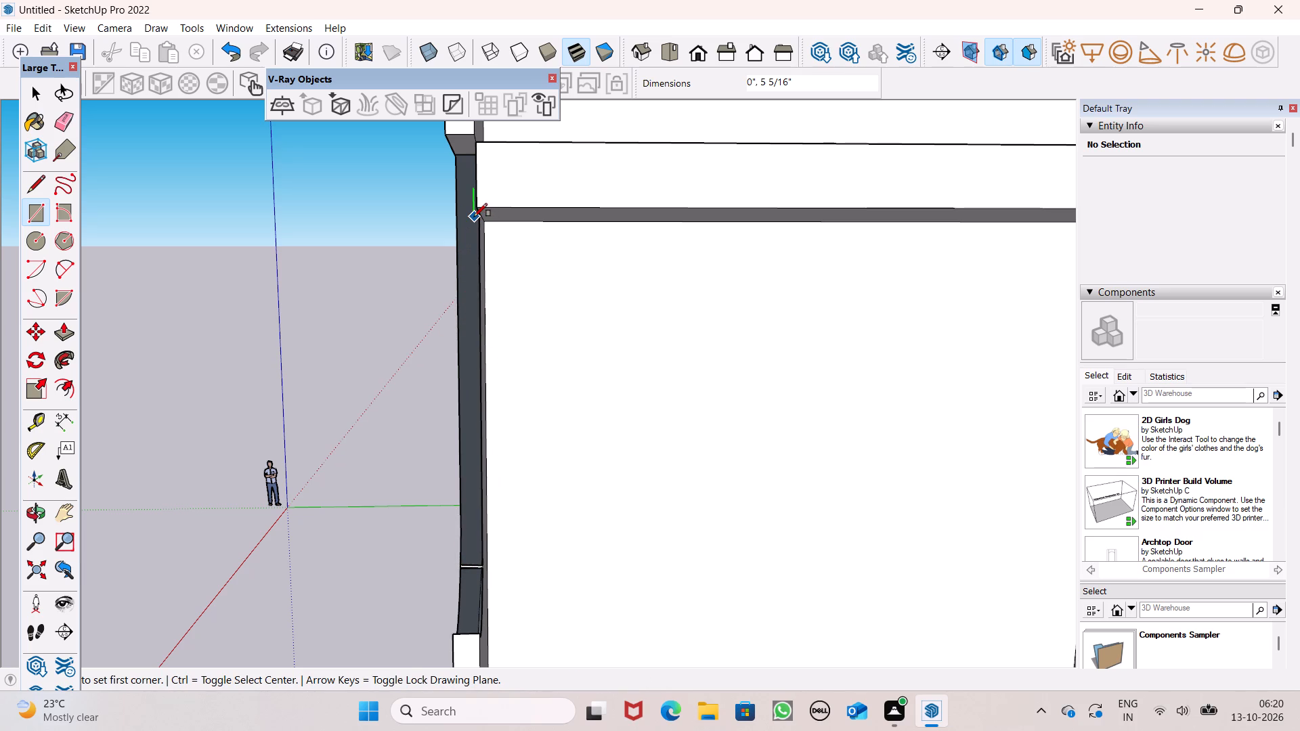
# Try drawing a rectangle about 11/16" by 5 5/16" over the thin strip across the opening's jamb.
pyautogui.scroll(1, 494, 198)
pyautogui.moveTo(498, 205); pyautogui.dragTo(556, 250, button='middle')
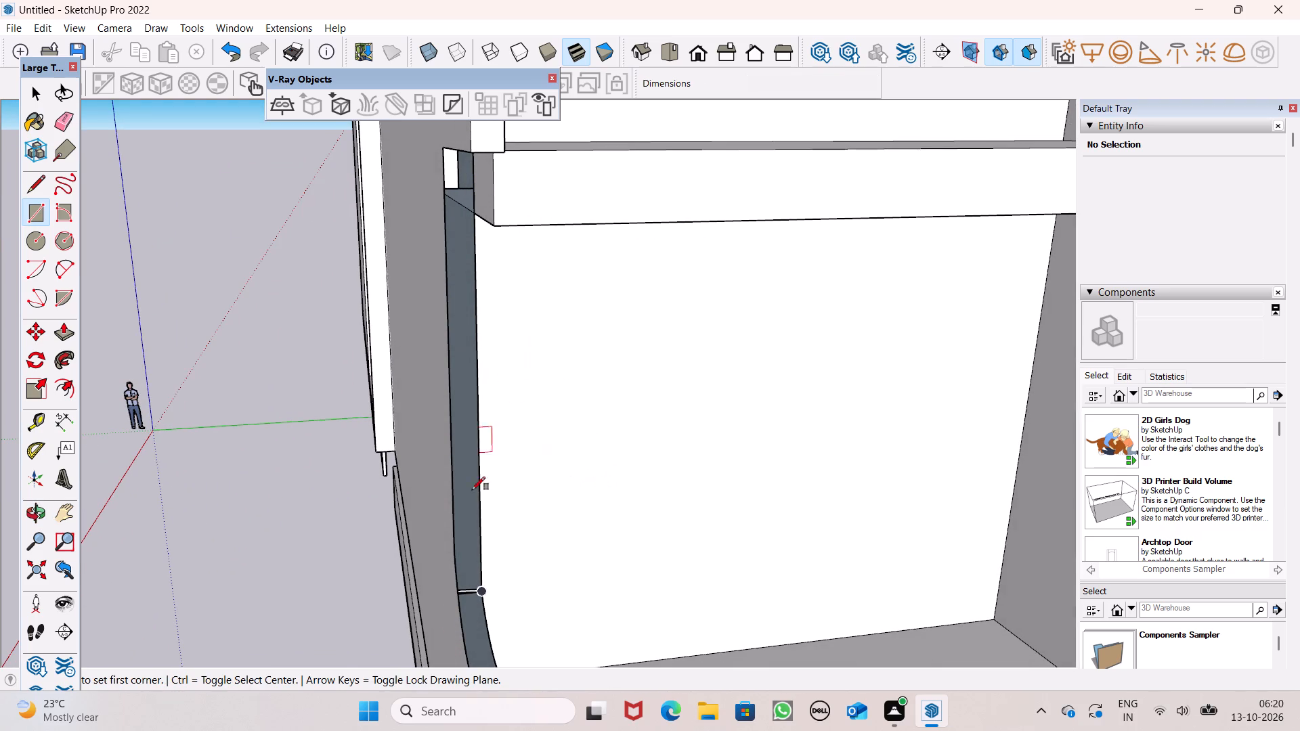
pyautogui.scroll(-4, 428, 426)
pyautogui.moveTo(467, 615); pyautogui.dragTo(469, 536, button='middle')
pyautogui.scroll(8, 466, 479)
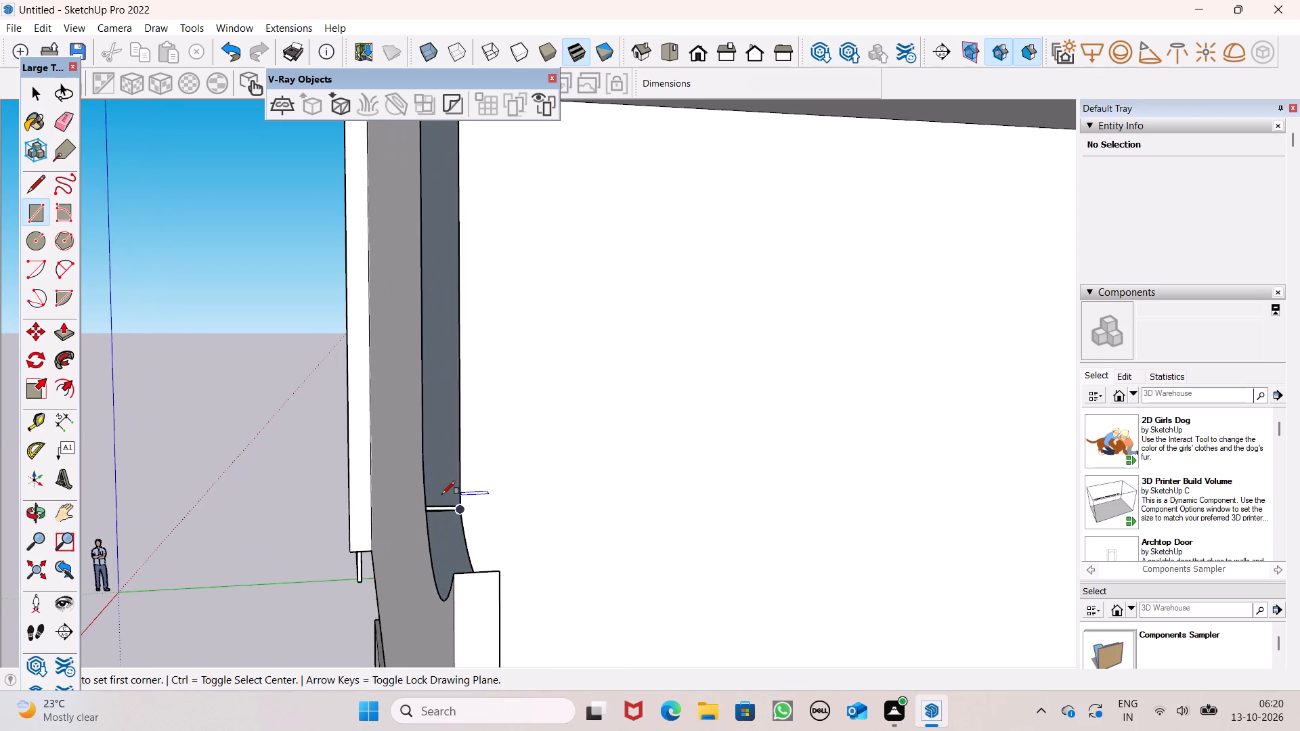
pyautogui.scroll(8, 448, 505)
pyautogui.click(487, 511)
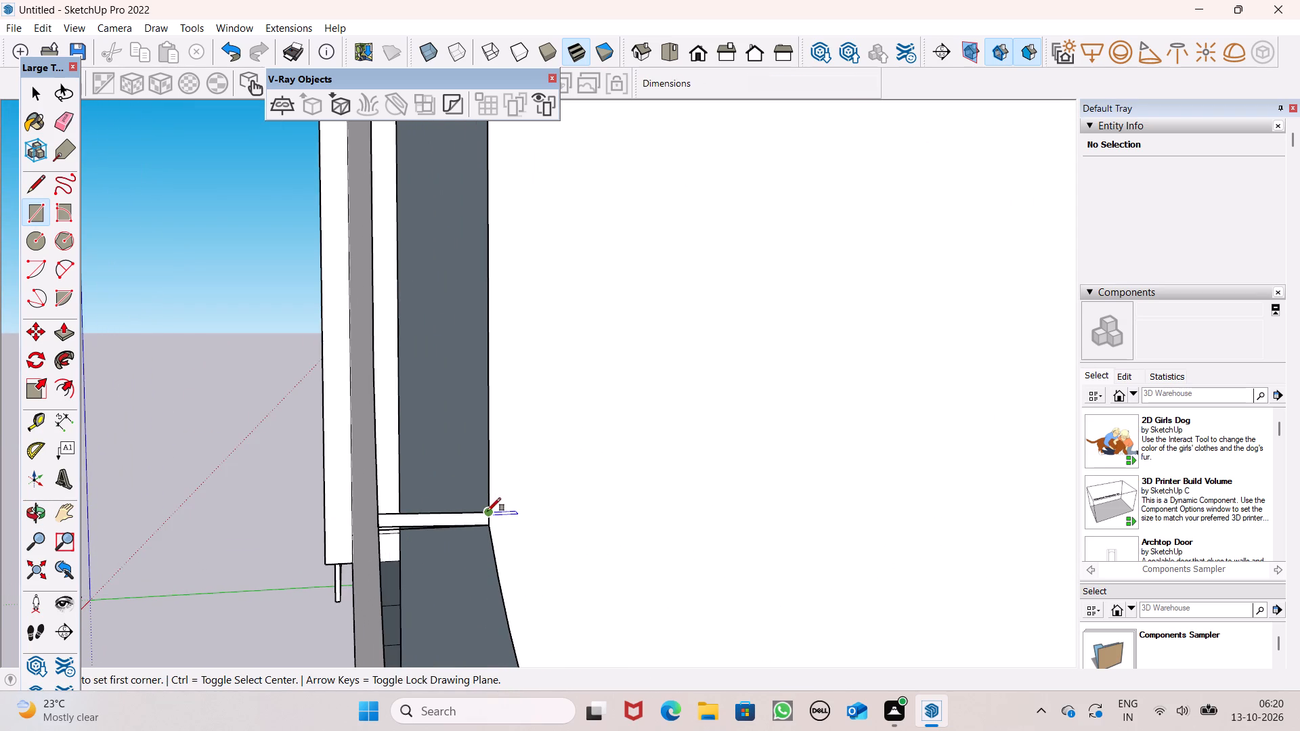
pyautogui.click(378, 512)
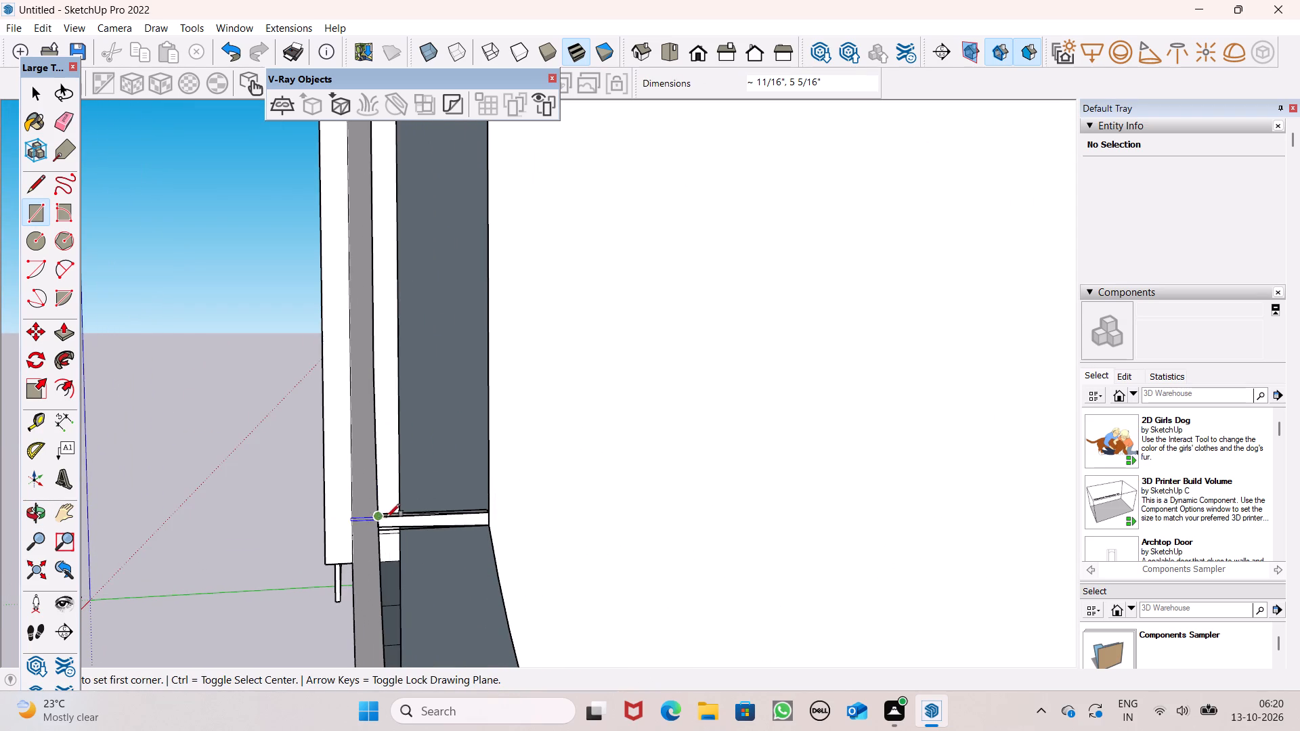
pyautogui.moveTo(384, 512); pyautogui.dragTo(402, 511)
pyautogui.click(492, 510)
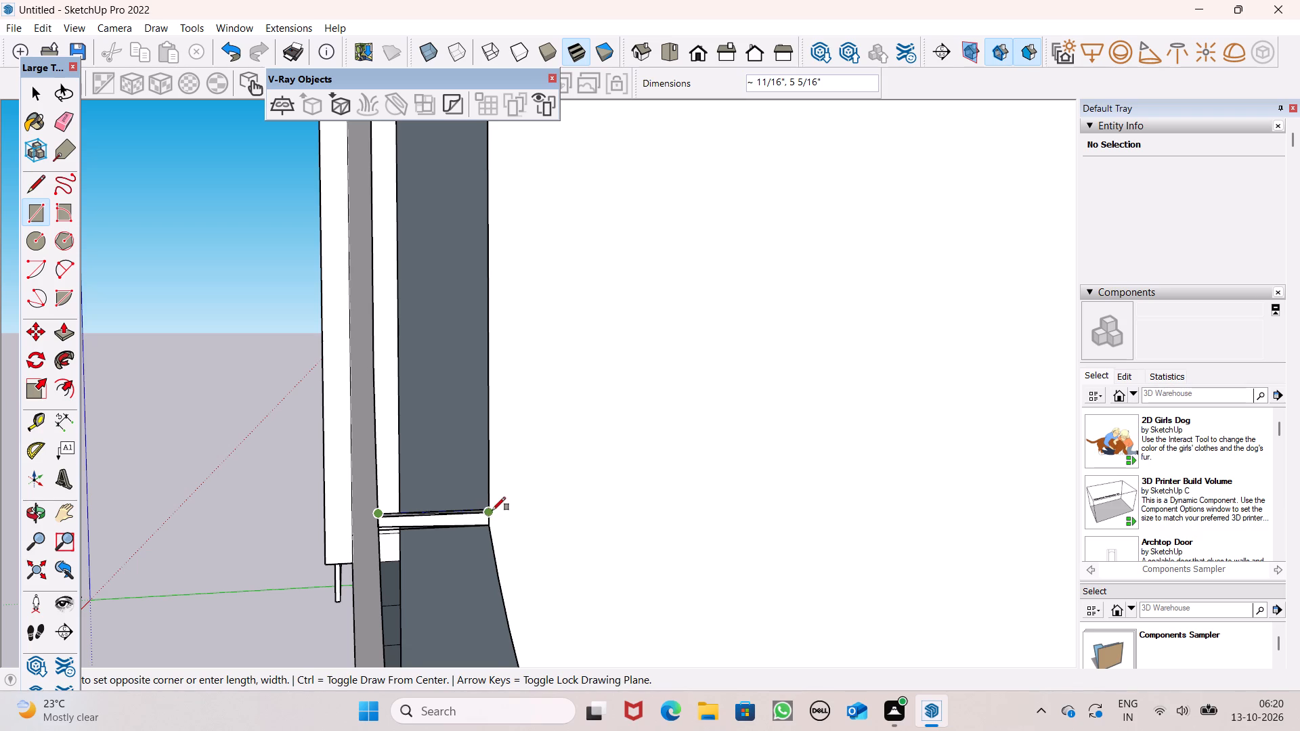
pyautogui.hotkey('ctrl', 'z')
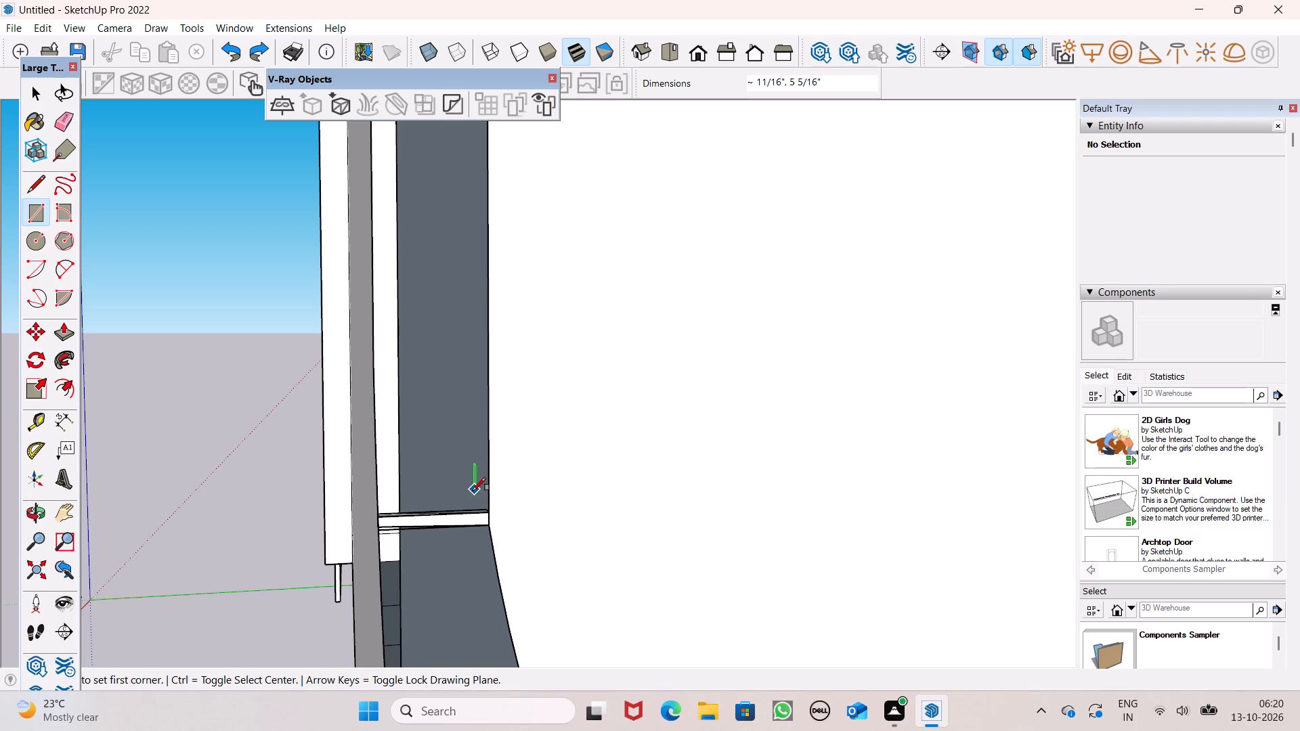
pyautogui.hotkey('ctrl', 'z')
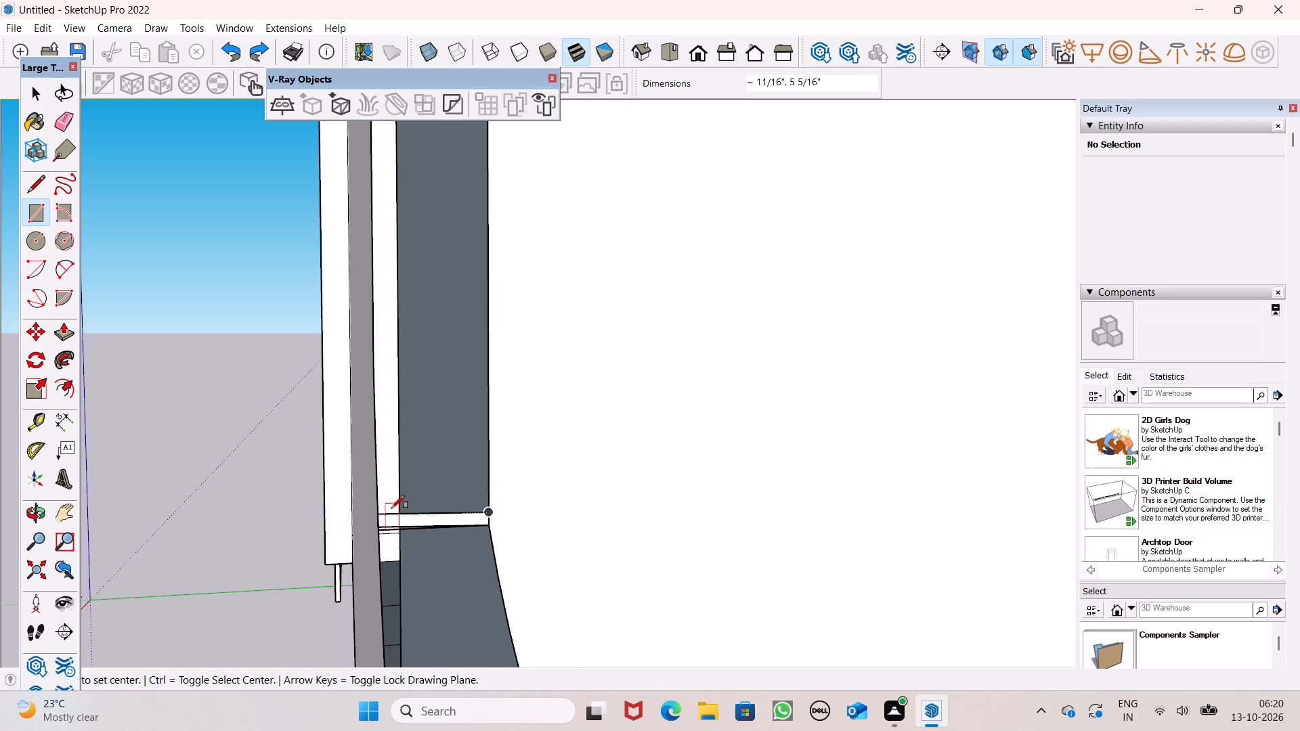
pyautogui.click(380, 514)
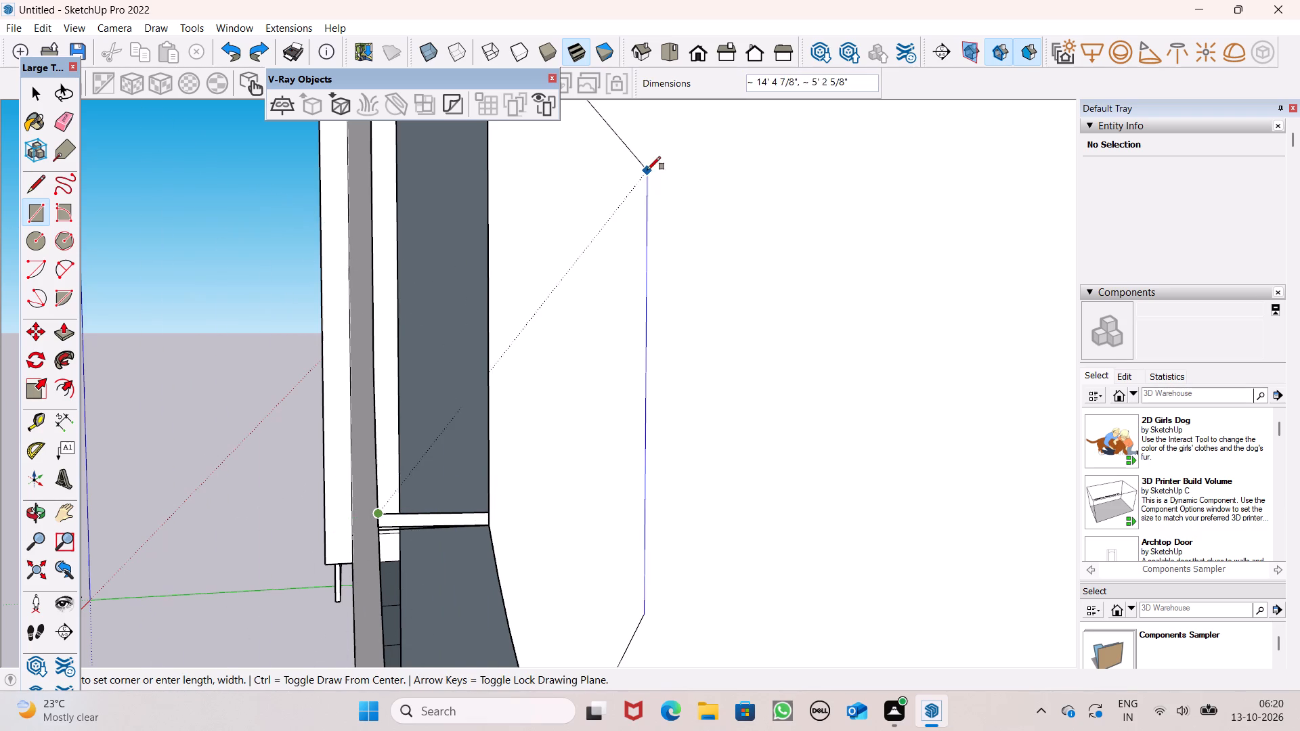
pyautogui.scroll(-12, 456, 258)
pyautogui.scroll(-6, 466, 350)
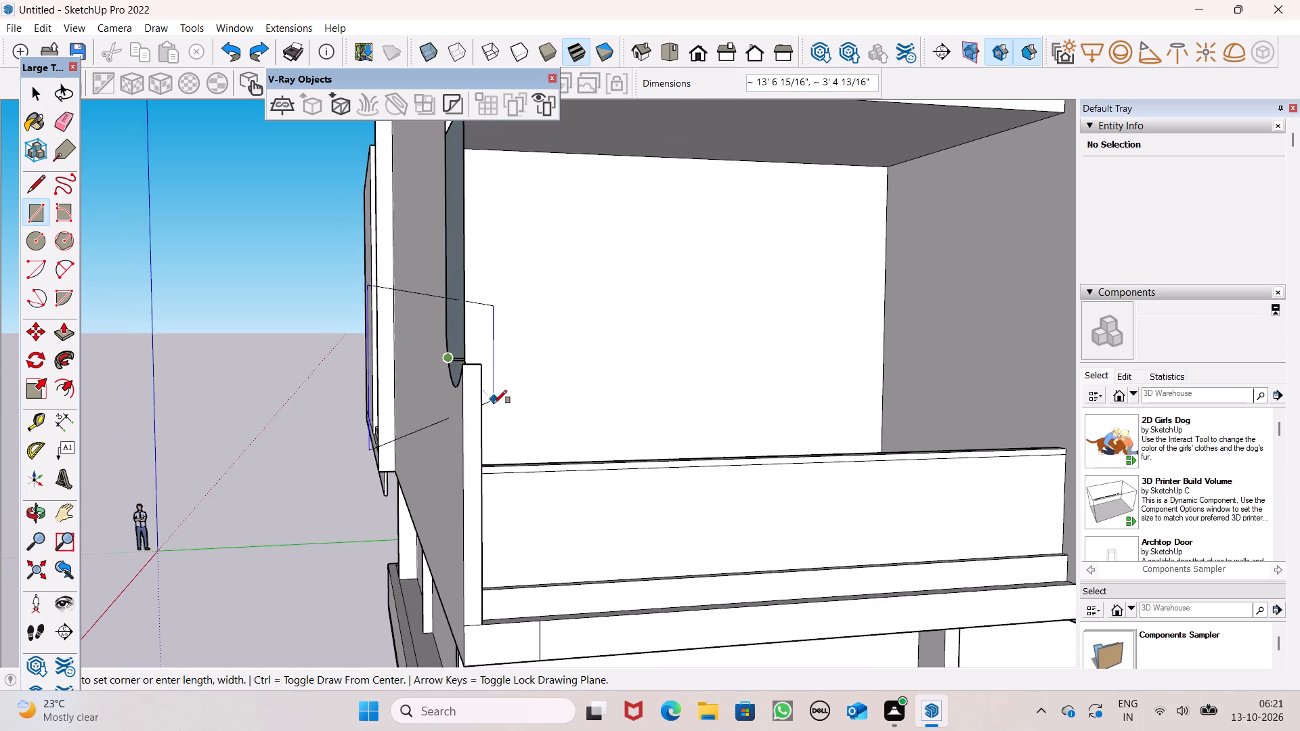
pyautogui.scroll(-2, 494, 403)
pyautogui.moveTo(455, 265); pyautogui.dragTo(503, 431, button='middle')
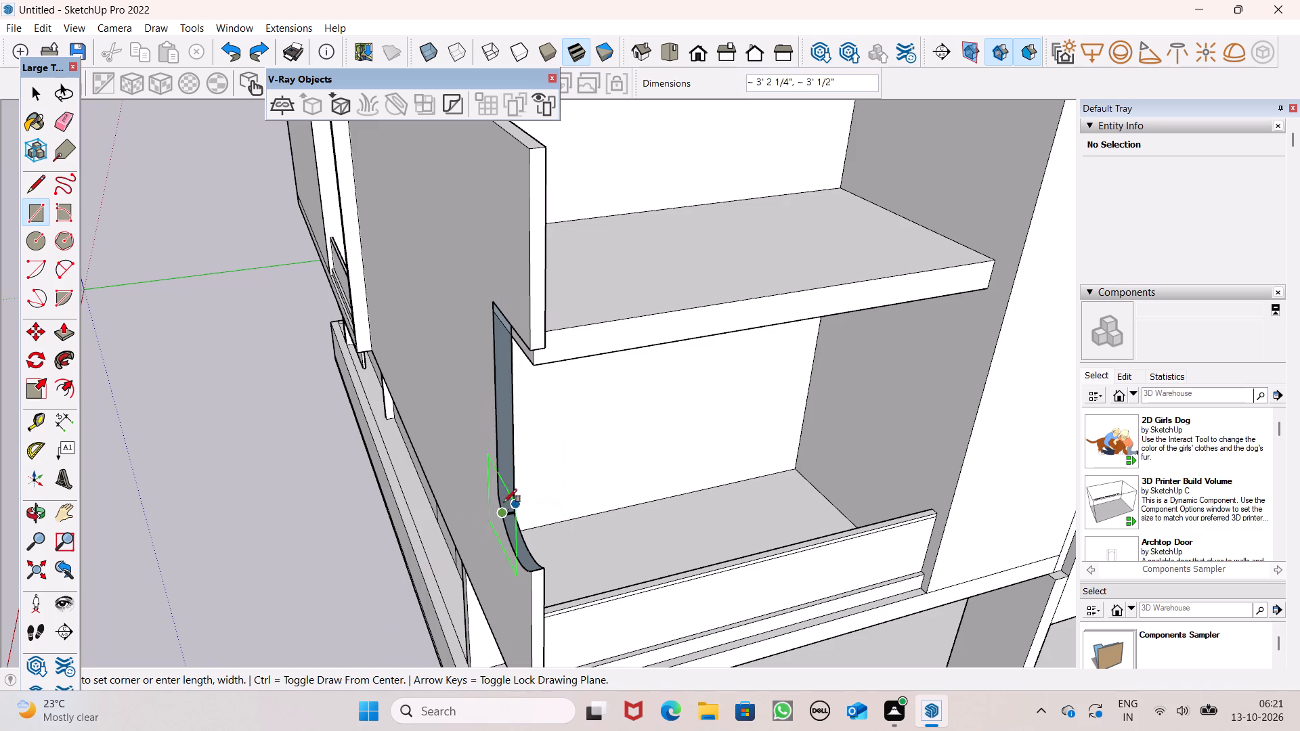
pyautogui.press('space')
# Draw a rectangle about 7' 4 1/4" by 7 5/8" on the opening's jamb, from its top outer corner down to the rounded corner.
pyautogui.scroll(1, 520, 352)
pyautogui.moveTo(519, 351); pyautogui.dragTo(575, 227, button='middle')
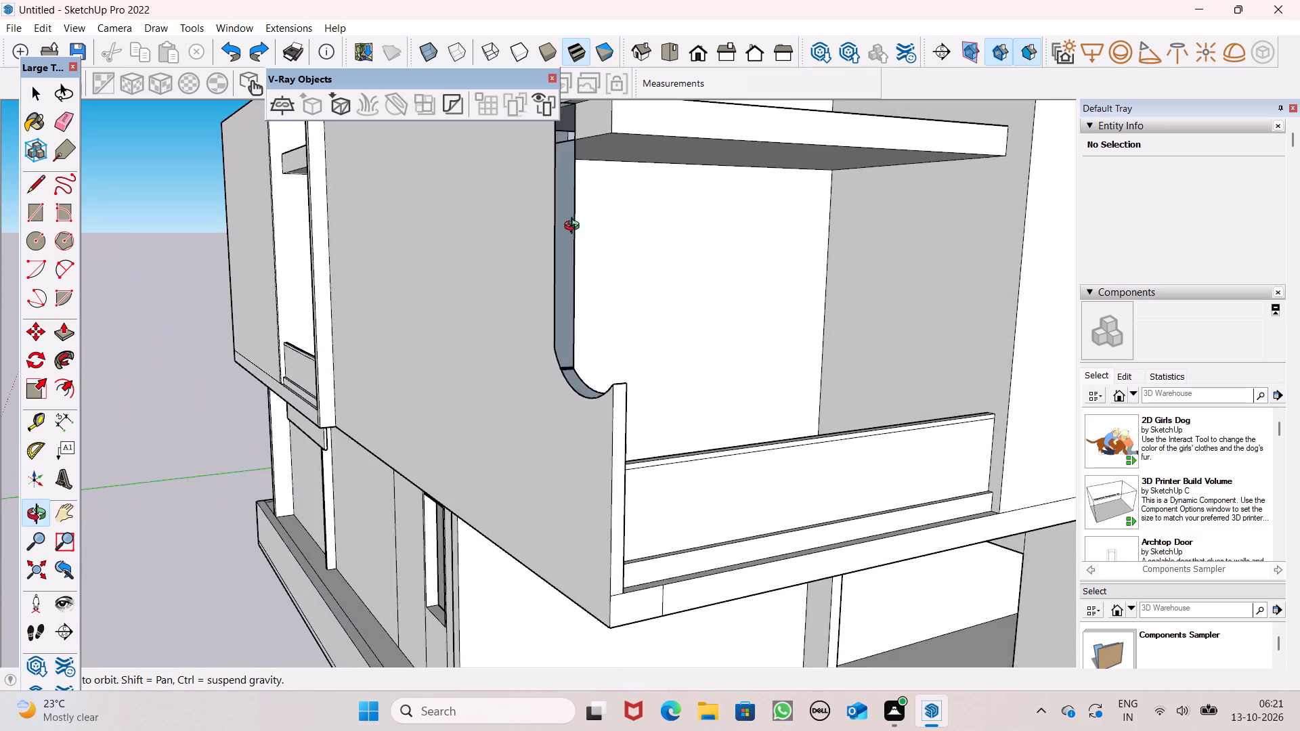
pyautogui.moveTo(575, 227); pyautogui.dragTo(610, 278, button='middle')
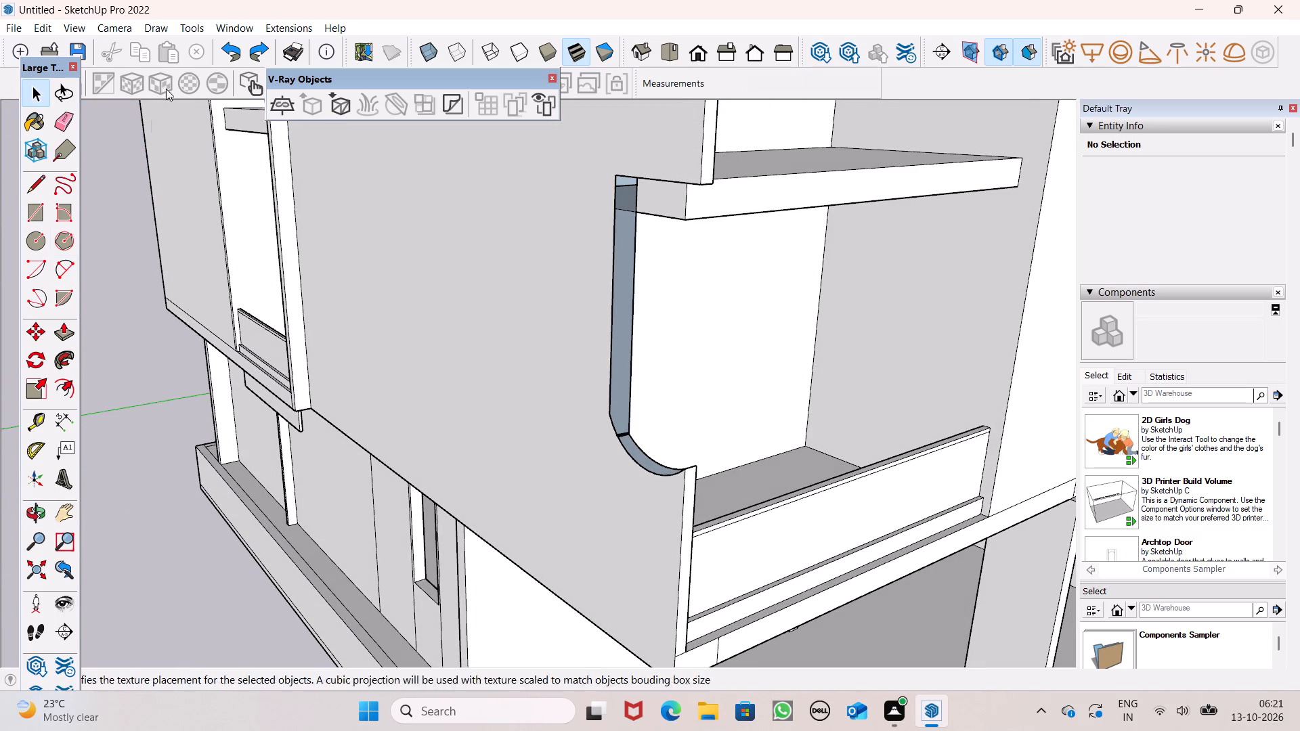
pyautogui.click(43, 211)
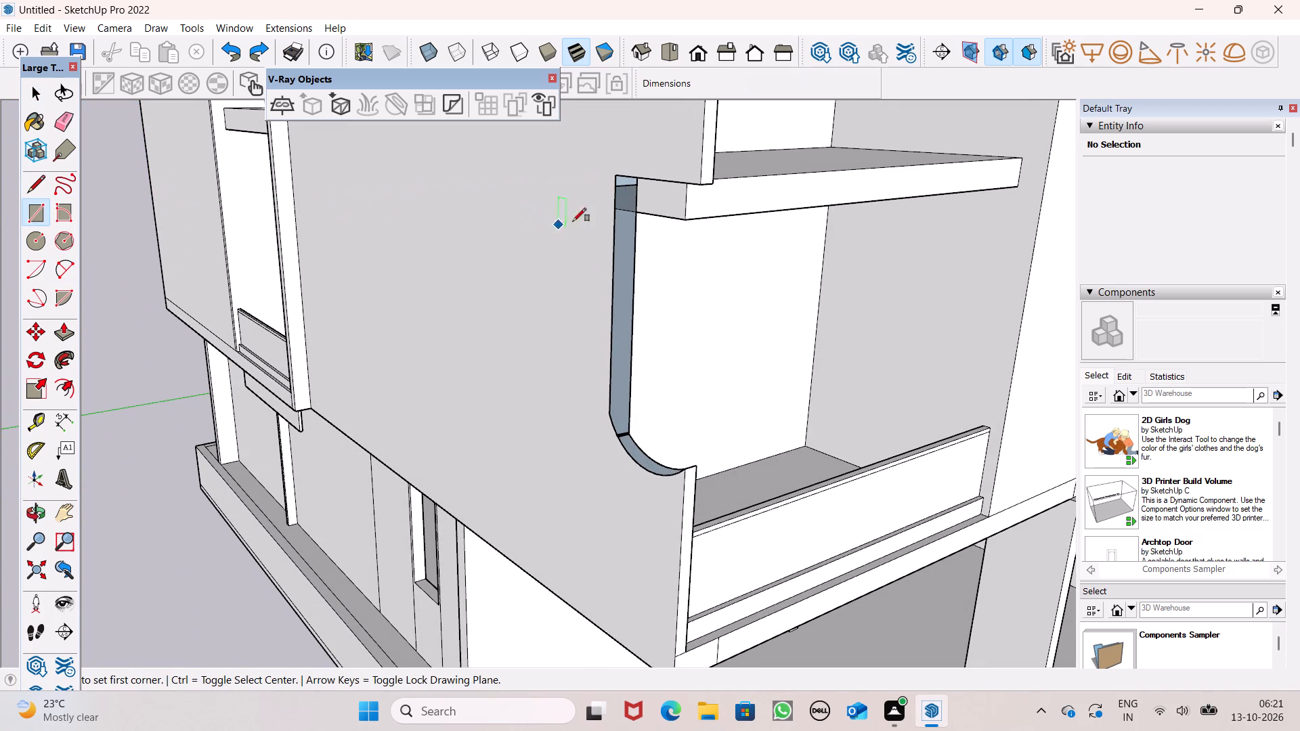
pyautogui.scroll(7, 651, 191)
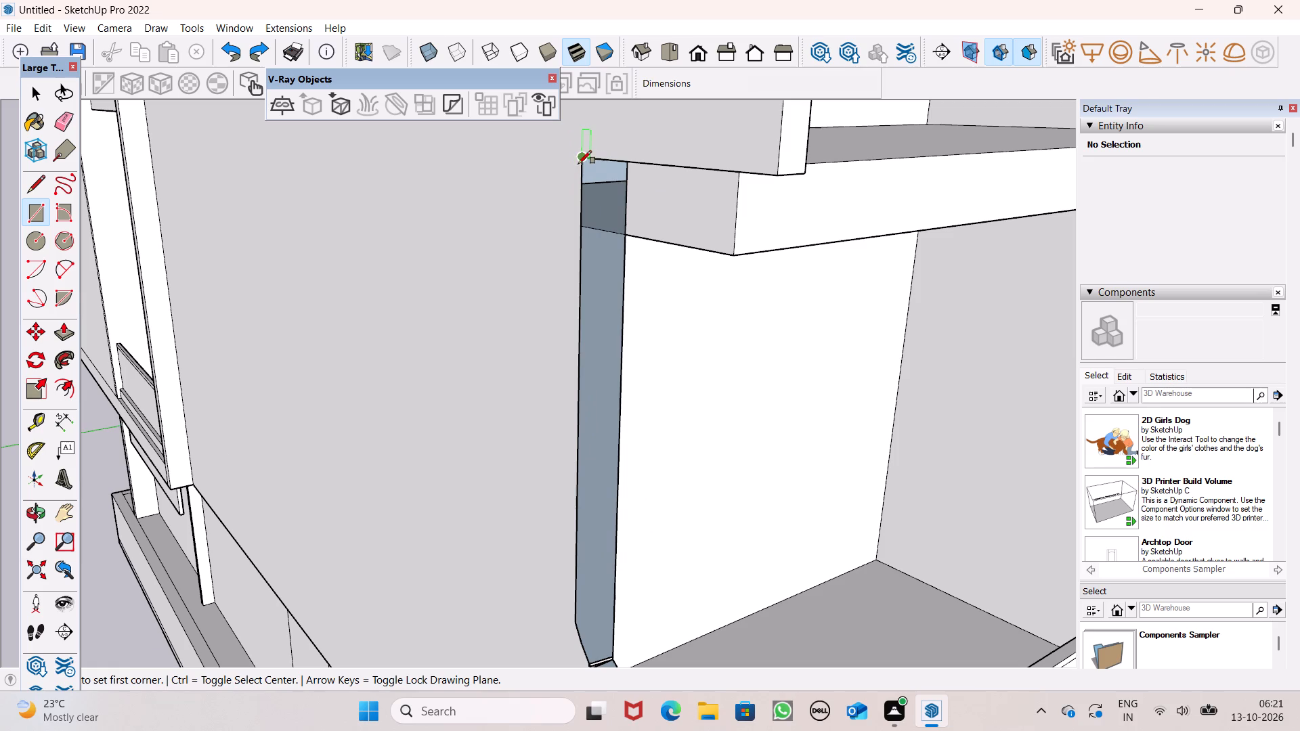
pyautogui.click(580, 162)
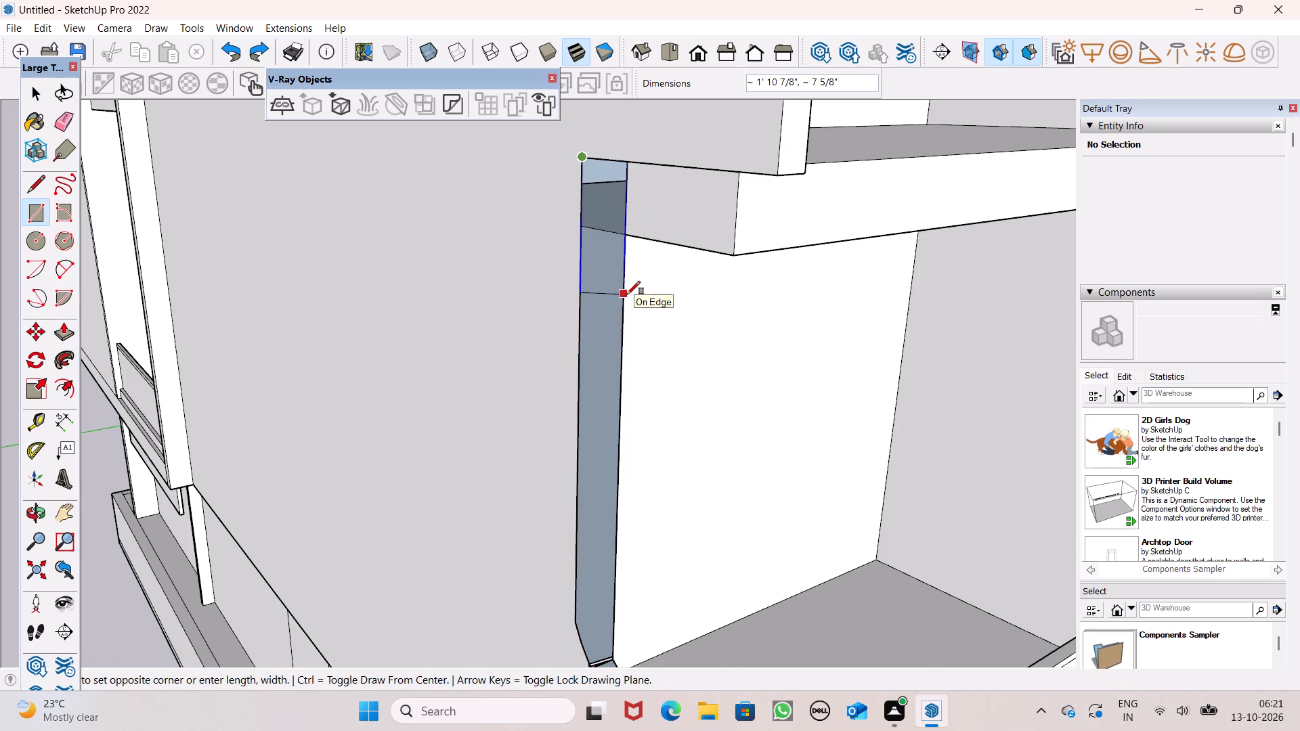
pyautogui.scroll(-5, 627, 294)
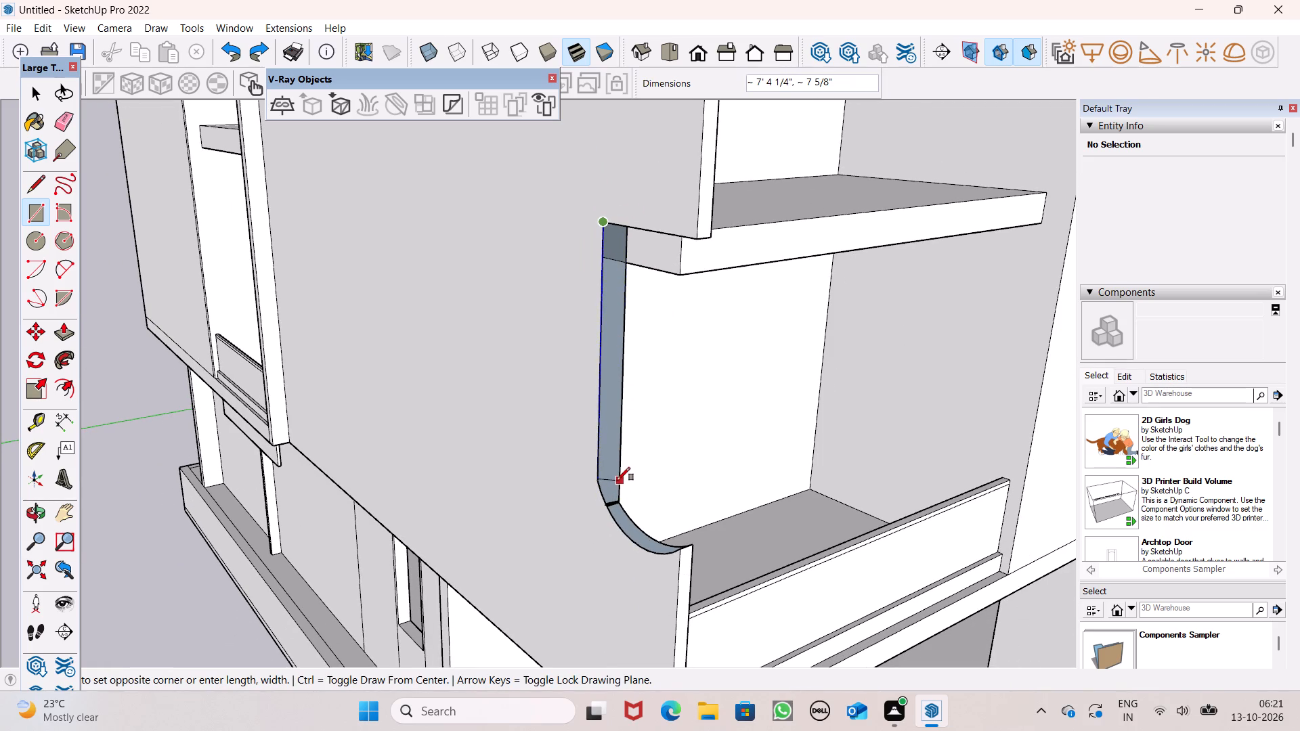
pyautogui.click(617, 481)
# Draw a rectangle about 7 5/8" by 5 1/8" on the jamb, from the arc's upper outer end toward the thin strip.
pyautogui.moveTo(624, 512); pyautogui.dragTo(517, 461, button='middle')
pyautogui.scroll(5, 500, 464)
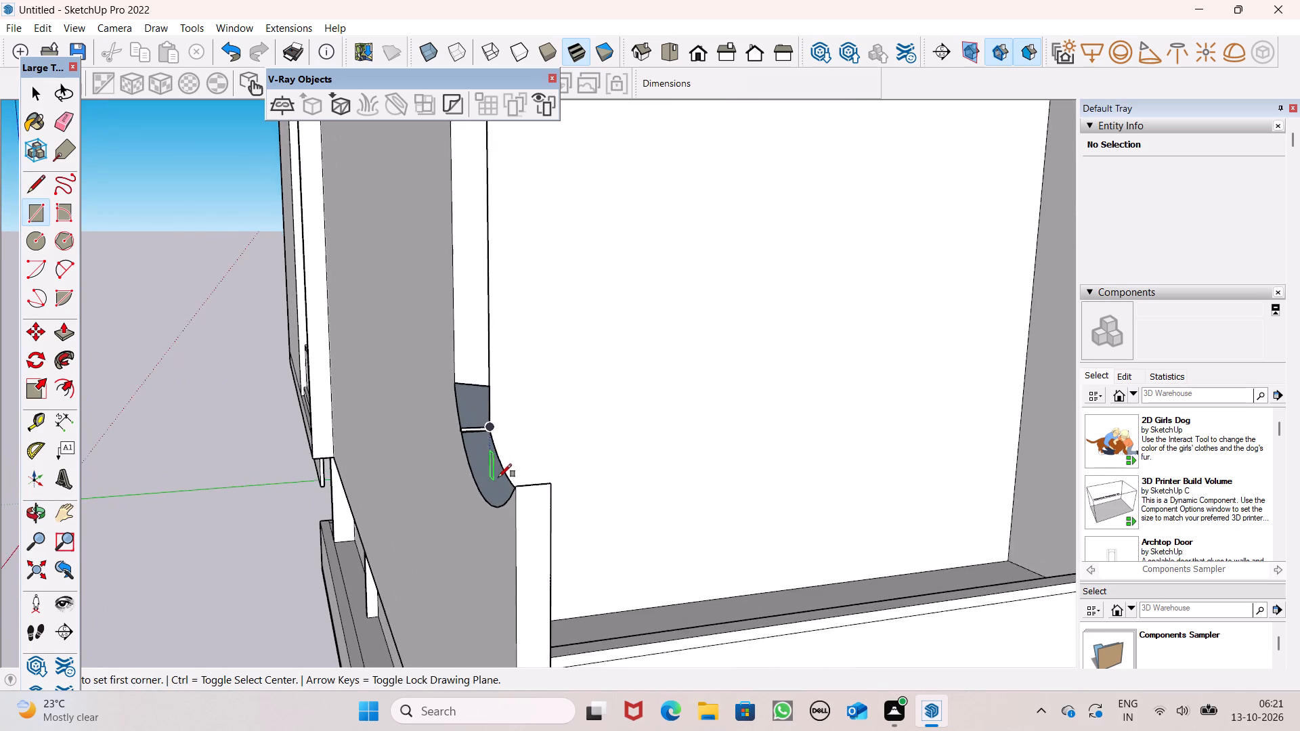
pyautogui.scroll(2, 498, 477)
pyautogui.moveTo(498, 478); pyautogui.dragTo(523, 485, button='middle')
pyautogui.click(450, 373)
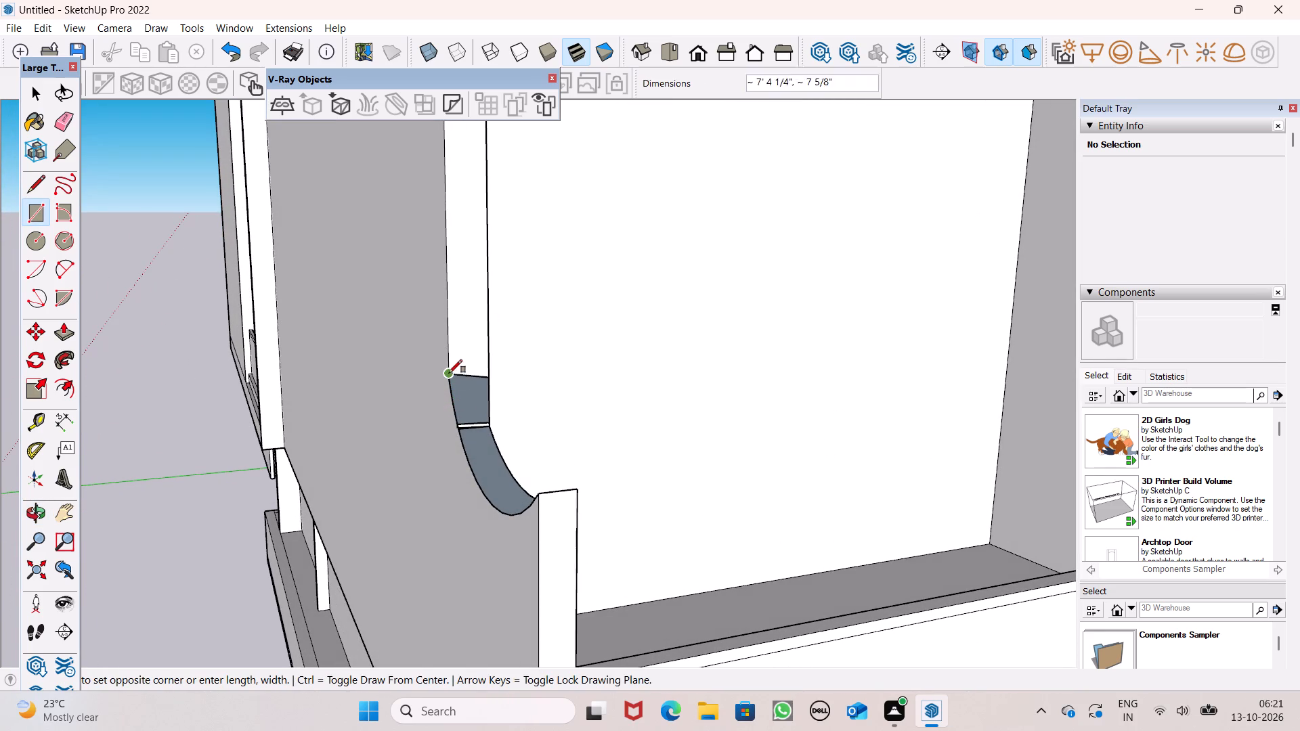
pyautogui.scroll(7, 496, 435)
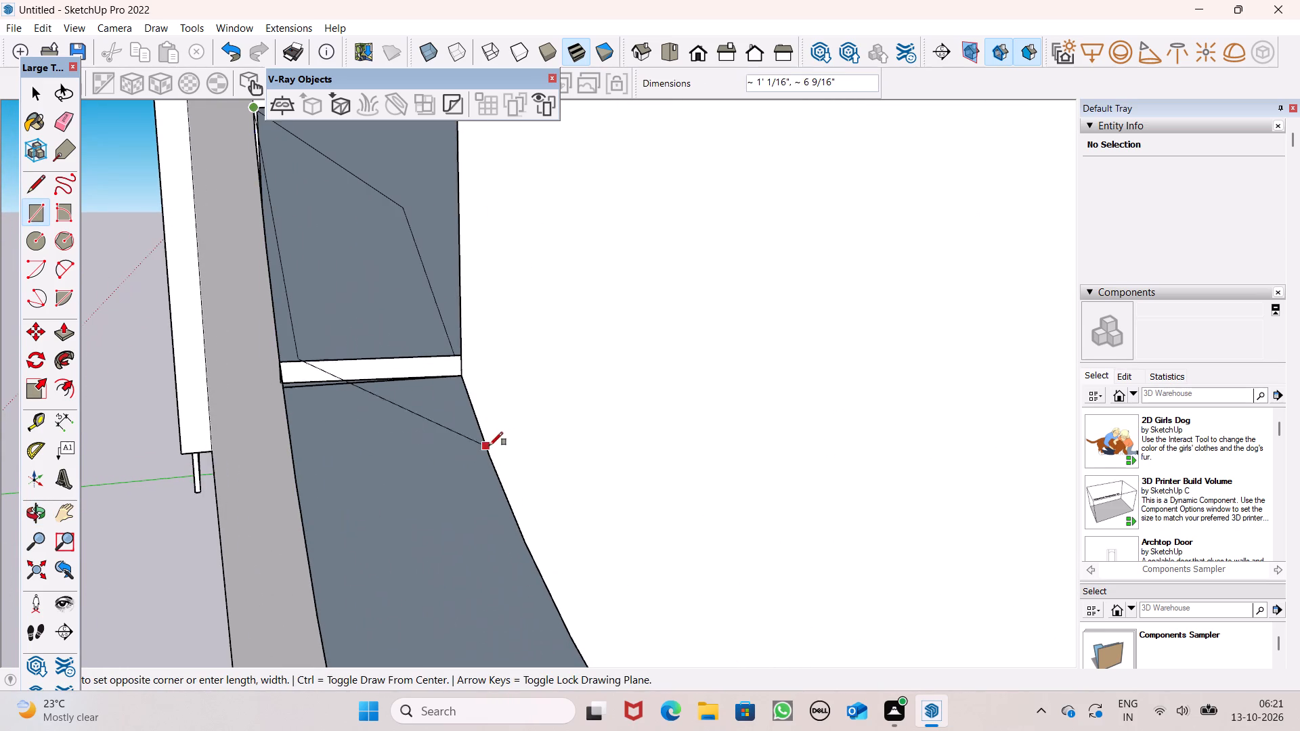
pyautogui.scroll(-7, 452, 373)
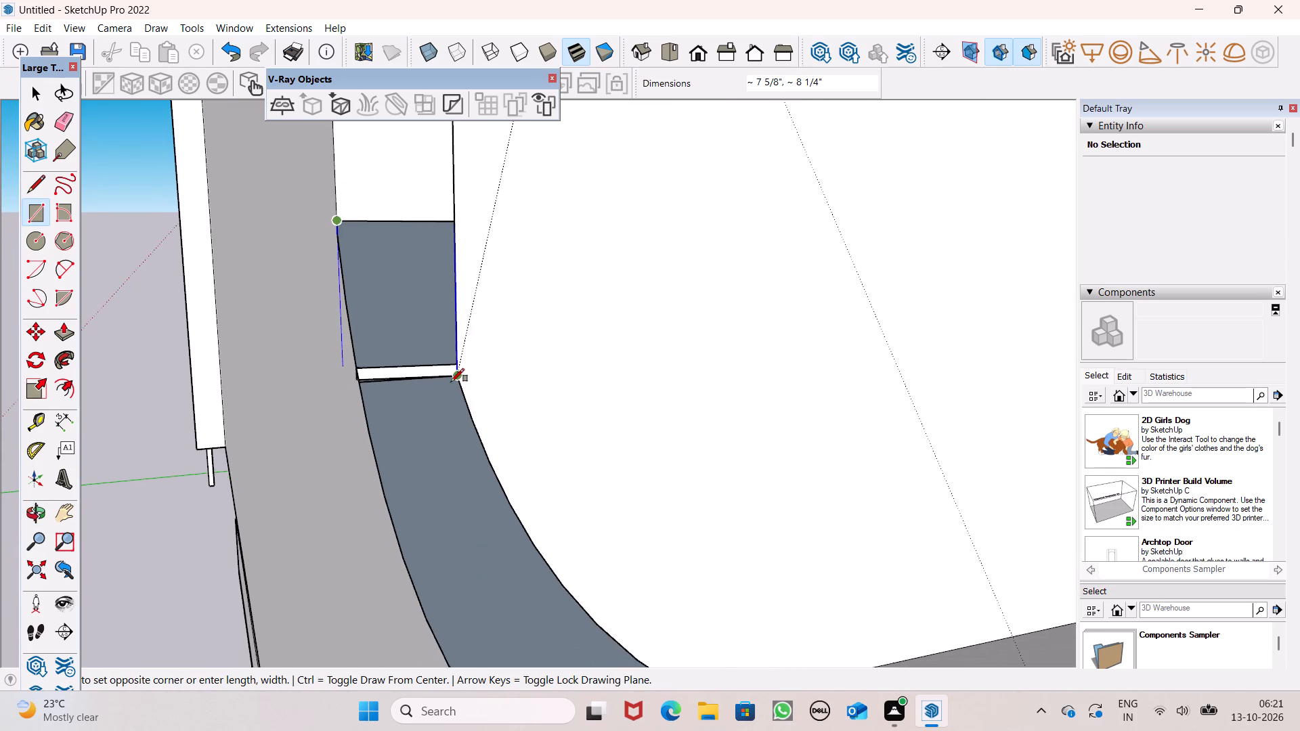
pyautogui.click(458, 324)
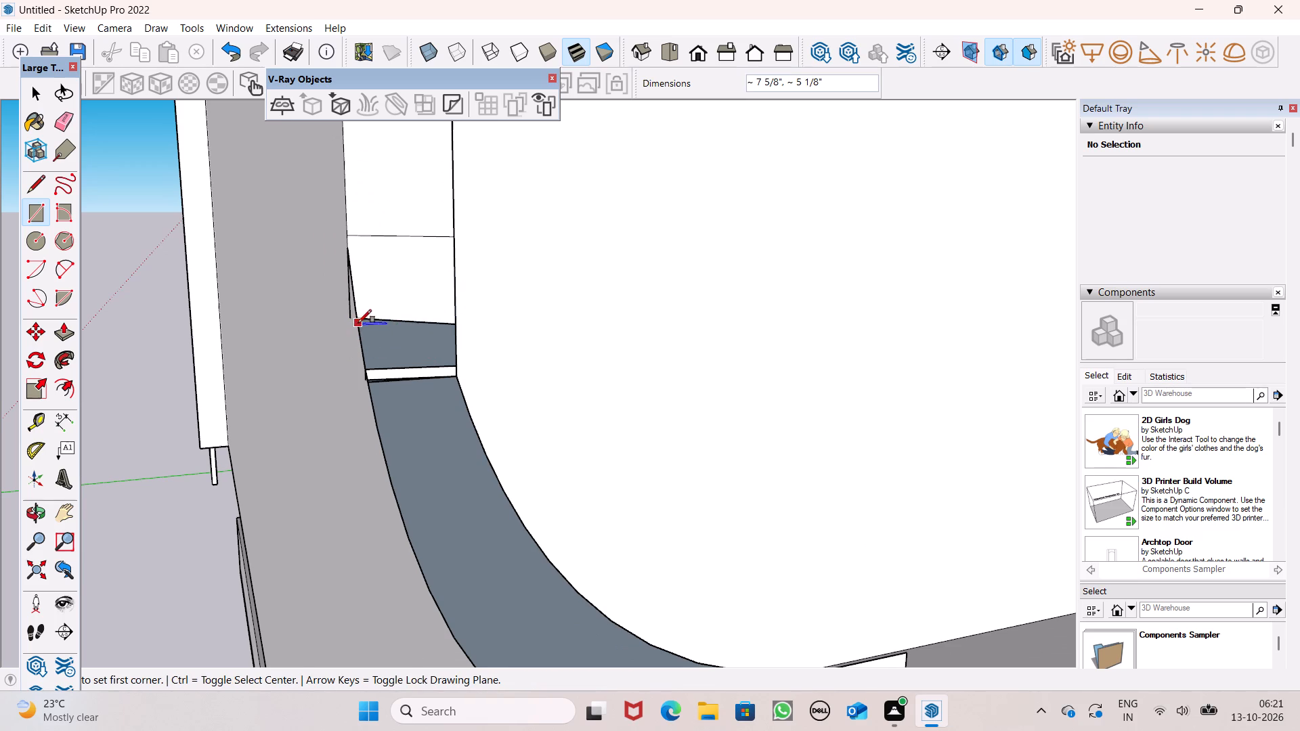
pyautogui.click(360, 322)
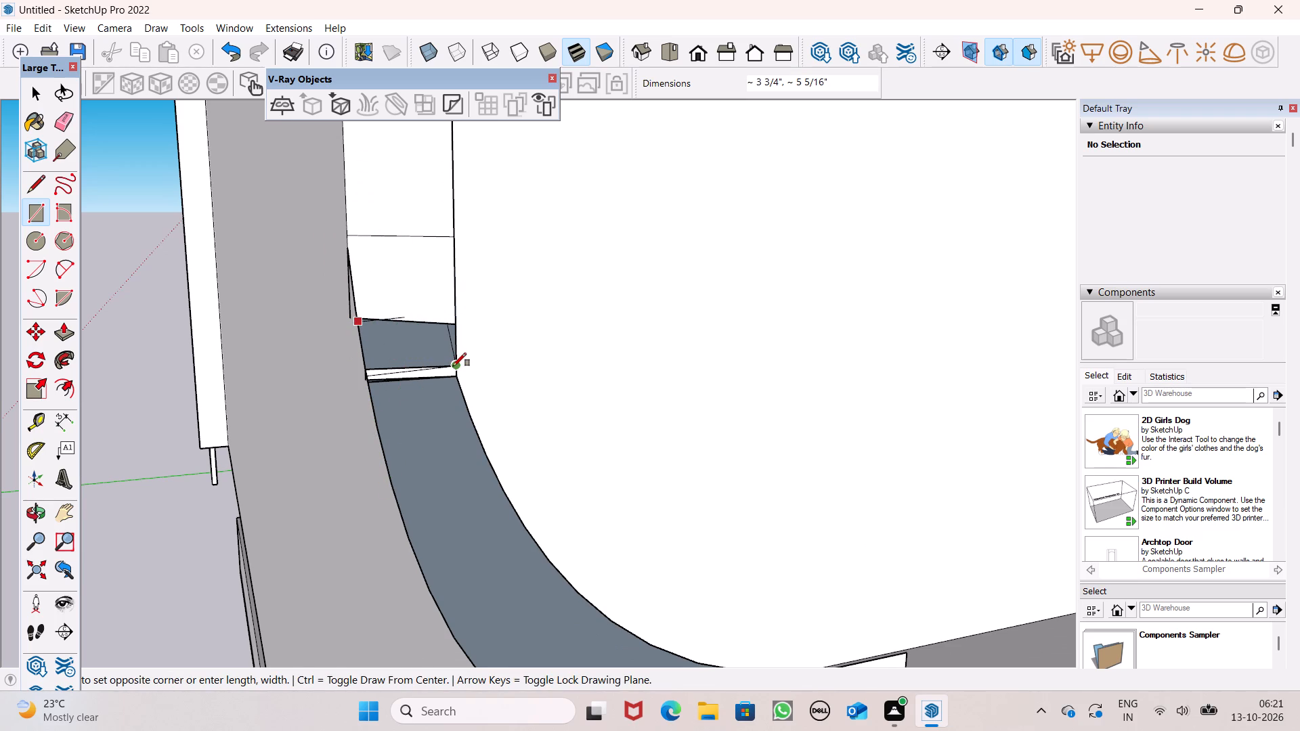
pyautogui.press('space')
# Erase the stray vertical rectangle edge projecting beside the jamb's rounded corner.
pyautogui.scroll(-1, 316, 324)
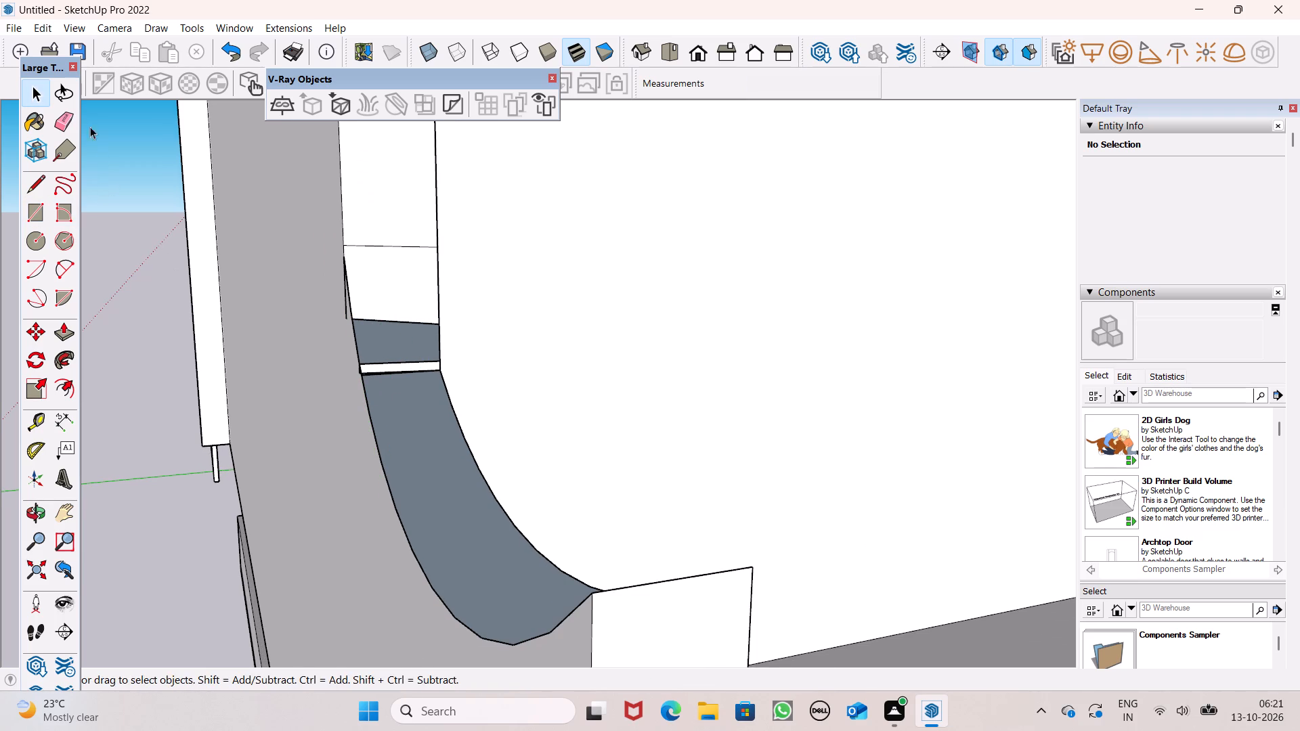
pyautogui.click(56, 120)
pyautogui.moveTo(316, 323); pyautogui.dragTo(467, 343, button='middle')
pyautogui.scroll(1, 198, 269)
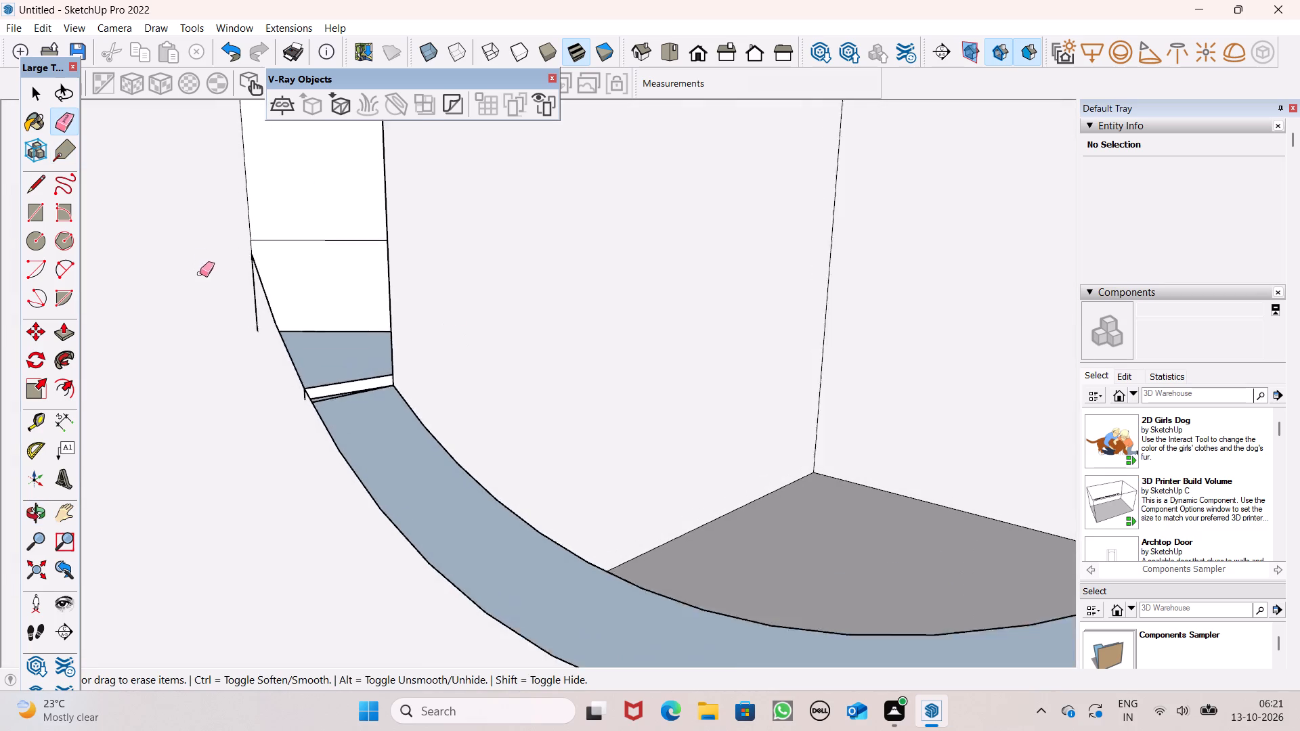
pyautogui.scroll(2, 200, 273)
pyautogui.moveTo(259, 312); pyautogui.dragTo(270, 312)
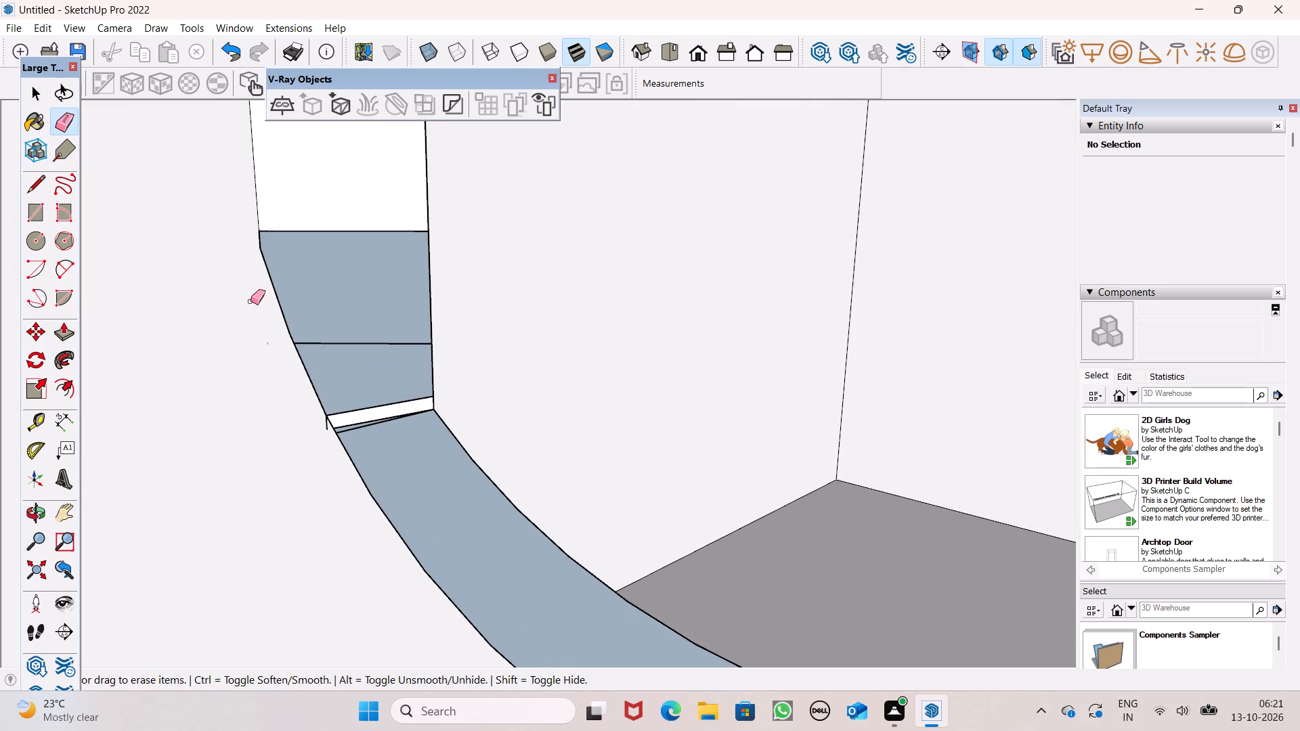
# Erase the thin strip's edges and the extra line crossing the jamb near the top of the rounded corner.
pyautogui.moveTo(375, 345); pyautogui.dragTo(212, 403, button='middle')
pyautogui.press('space')
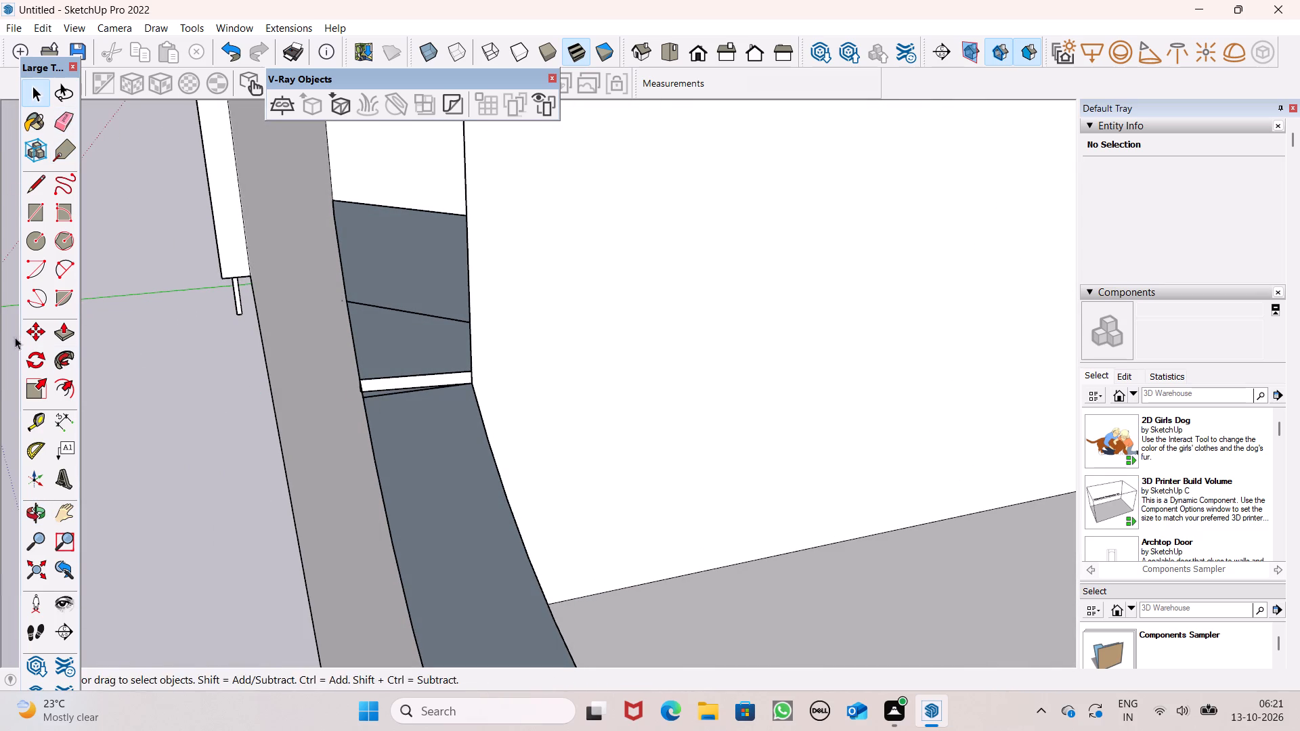
pyautogui.moveTo(303, 403); pyautogui.dragTo(347, 405, button='middle')
pyautogui.scroll(-3, 414, 347)
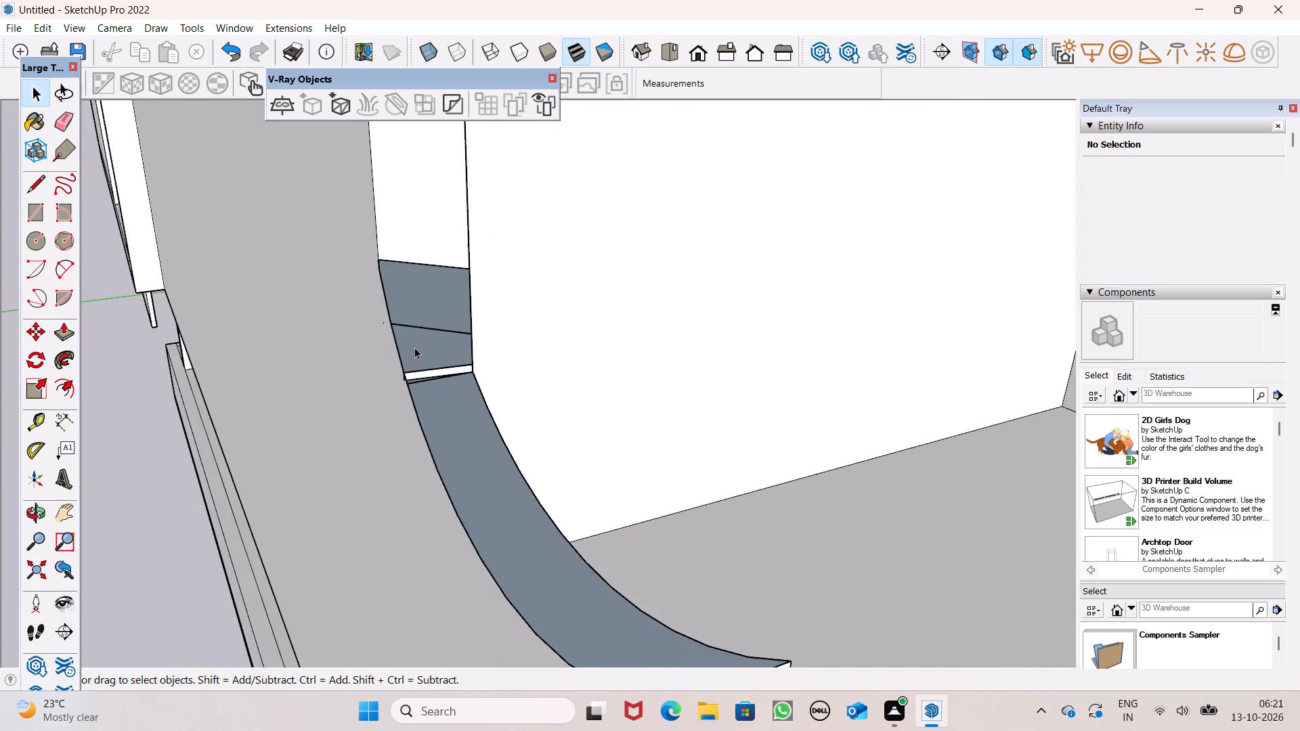
pyautogui.scroll(-2, 414, 347)
pyautogui.click(71, 122)
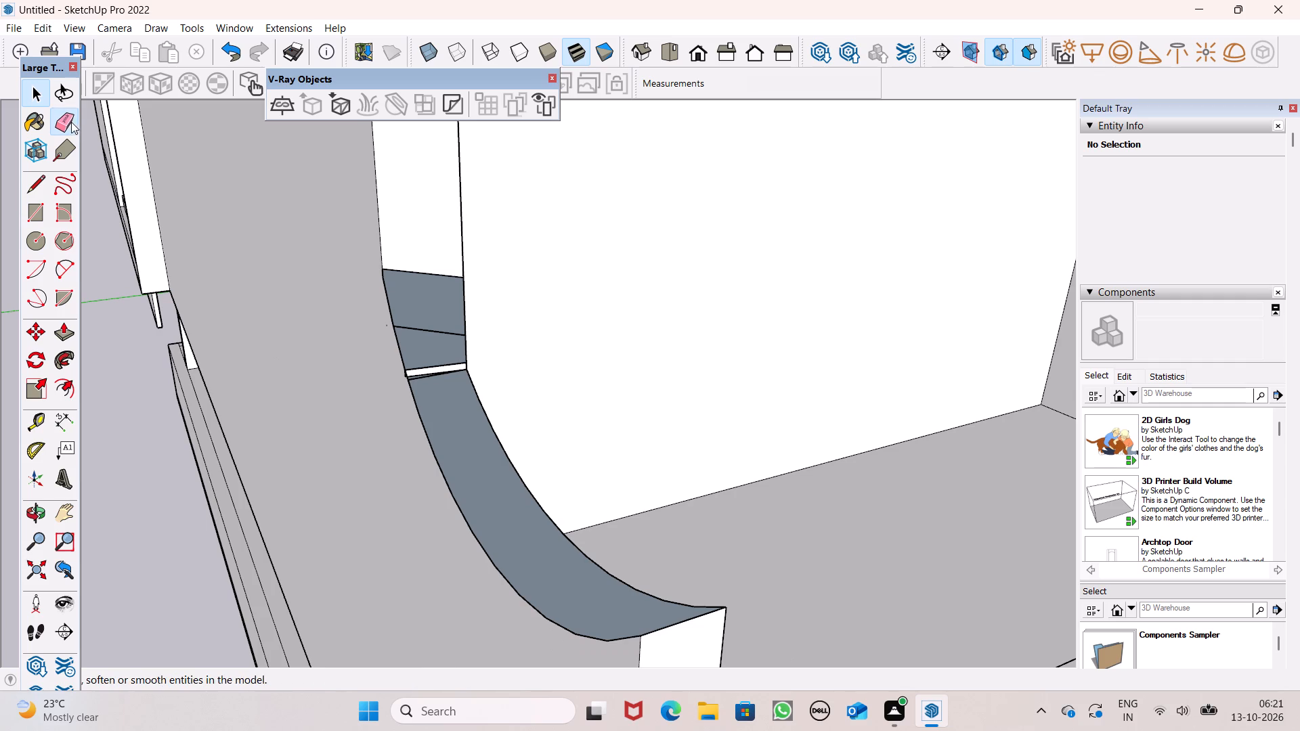
pyautogui.scroll(5, 413, 380)
pyautogui.click(425, 361)
pyautogui.moveTo(435, 362); pyautogui.dragTo(437, 376)
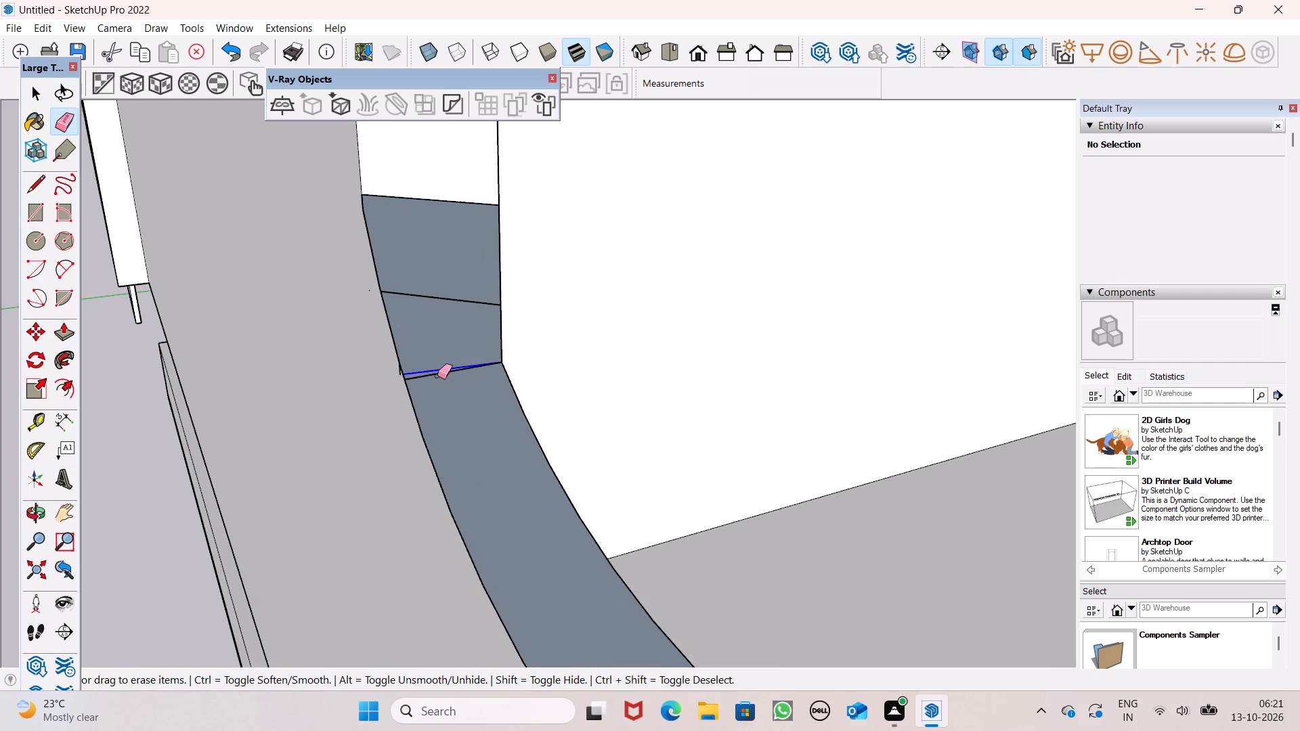
pyautogui.moveTo(437, 376); pyautogui.dragTo(438, 376)
pyautogui.moveTo(443, 288); pyautogui.dragTo(443, 303)
# Draw short lines over the jamb edges from the inner and outer corners at the rounded corner's lower end.
pyautogui.scroll(-5, 342, 281)
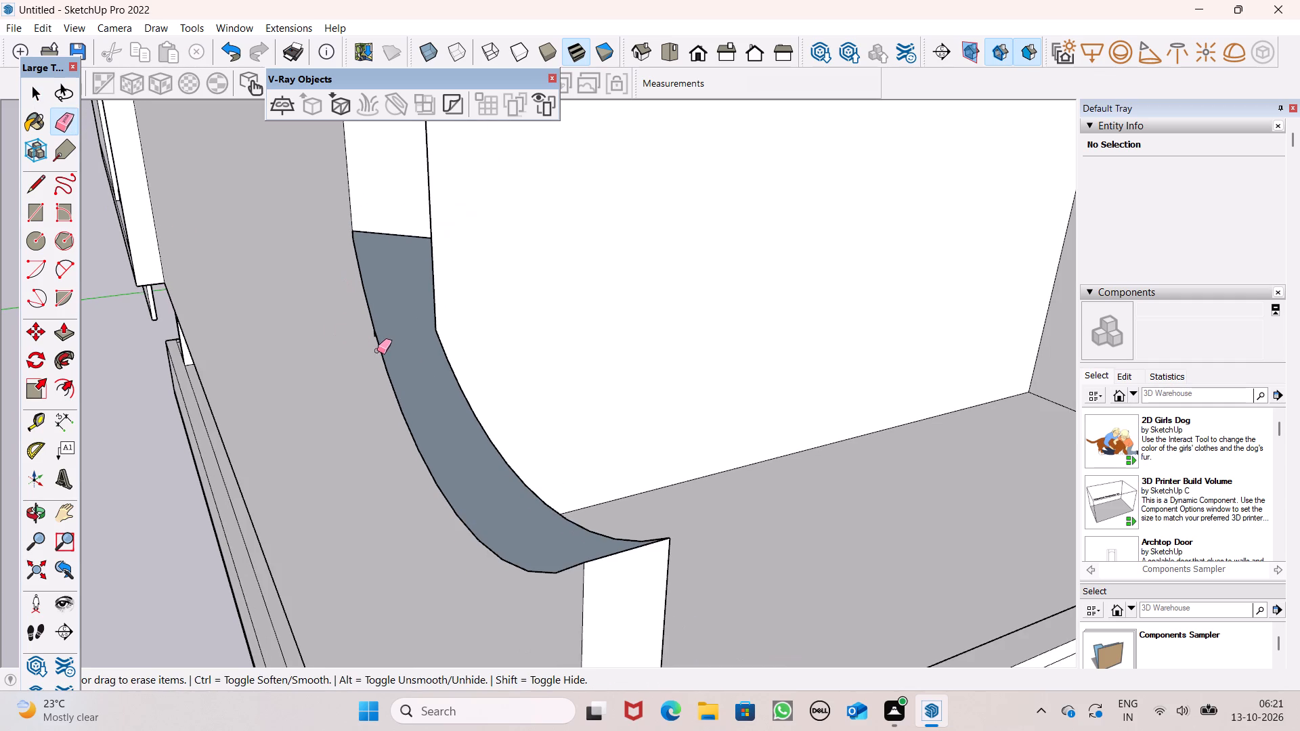
pyautogui.scroll(-3, 388, 343)
pyautogui.scroll(-4, 483, 384)
pyautogui.moveTo(483, 462); pyautogui.dragTo(212, 654, button='middle')
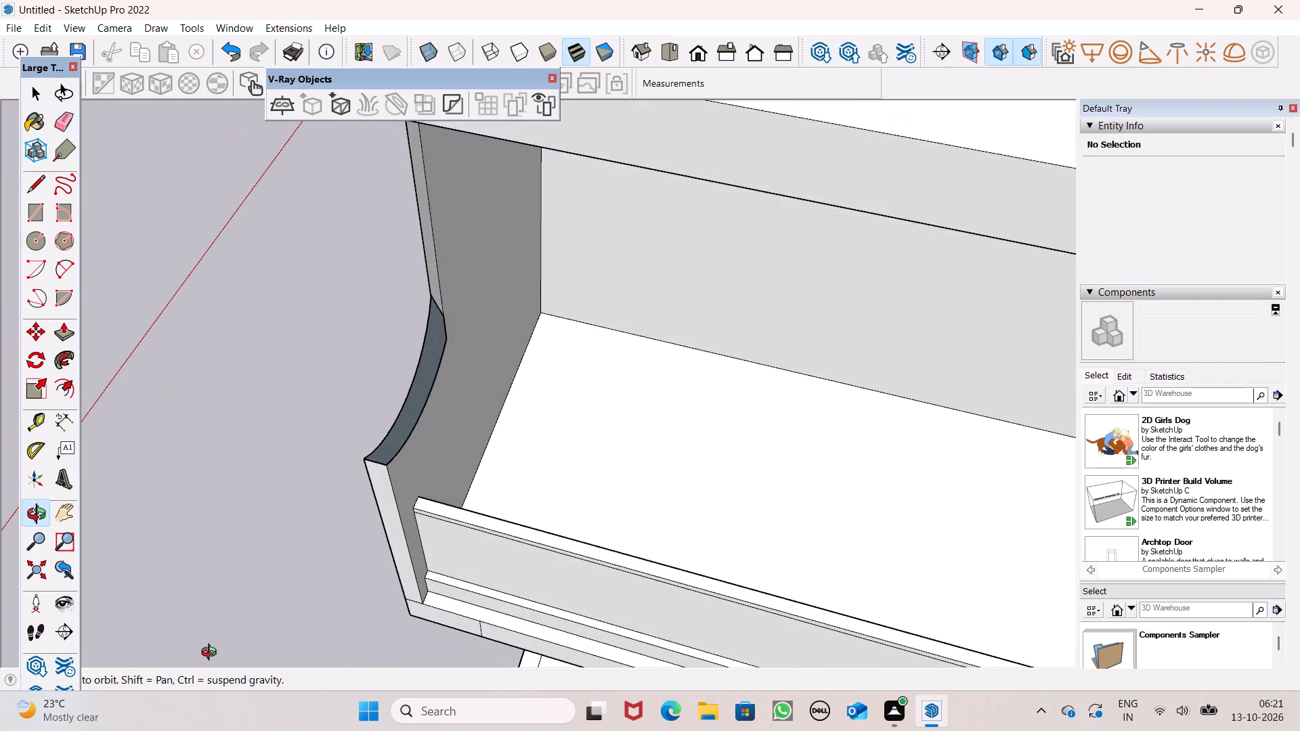
pyautogui.moveTo(212, 654); pyautogui.dragTo(305, 632, button='middle')
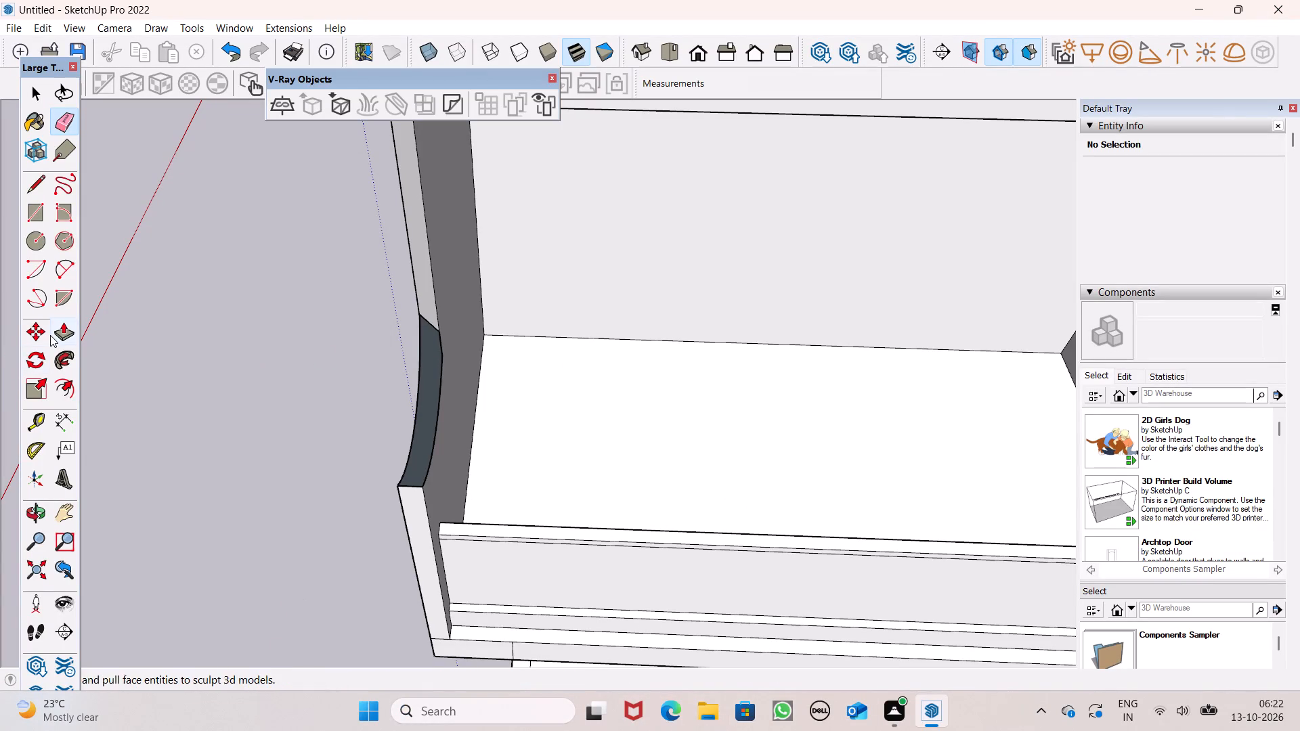
pyautogui.click(35, 192)
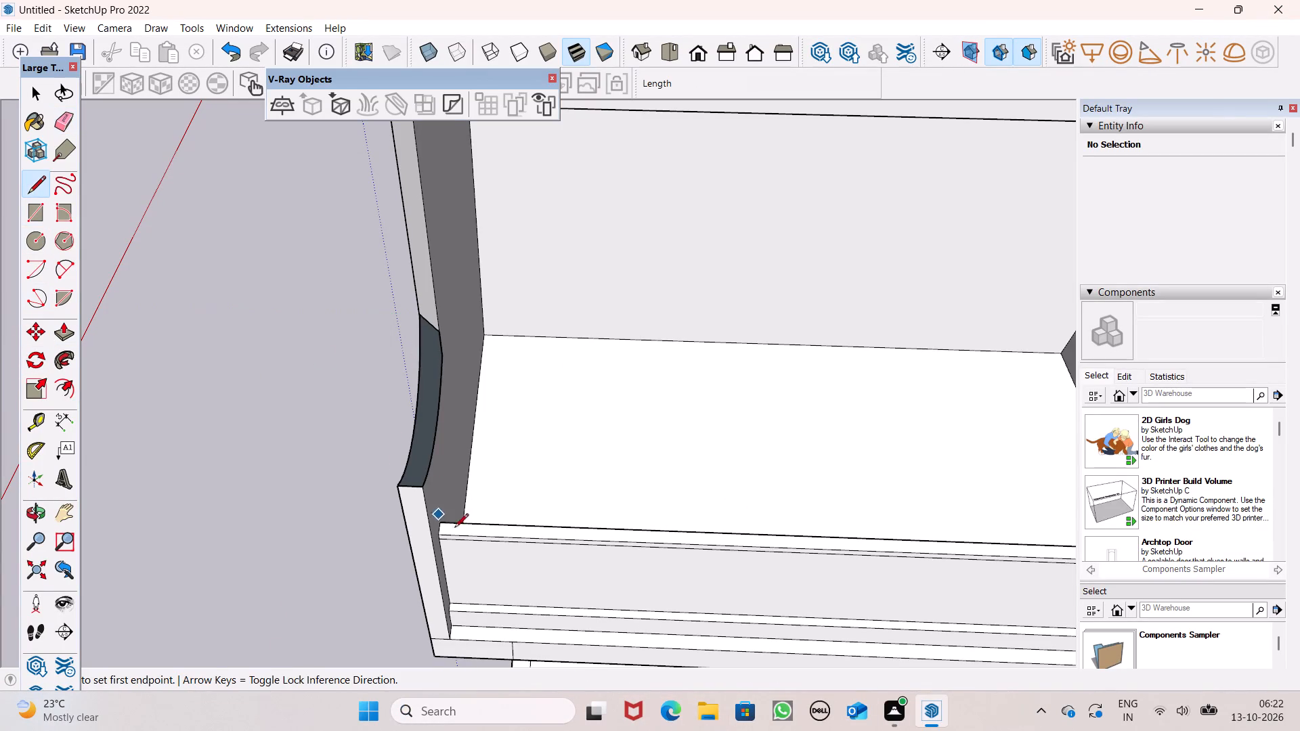
pyautogui.scroll(5, 603, 581)
pyautogui.click(313, 426)
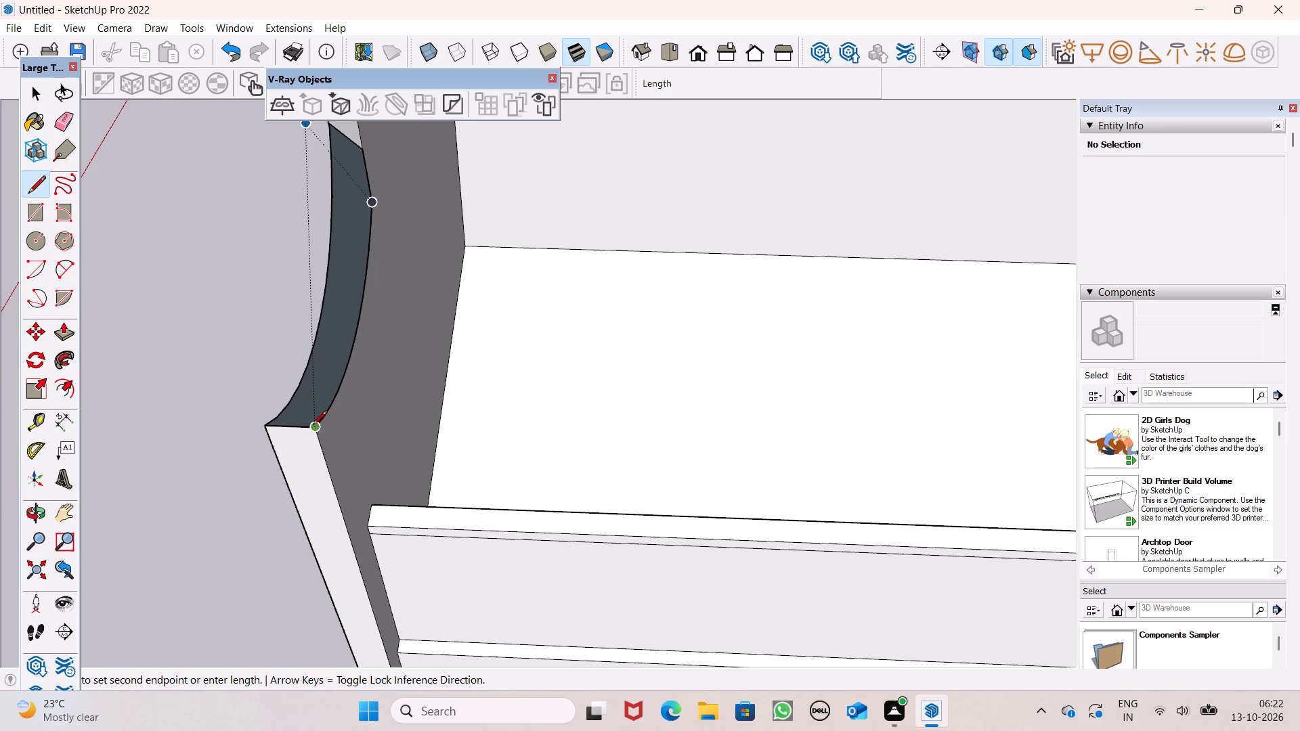
pyautogui.click(332, 411)
pyautogui.scroll(-5, 339, 419)
pyautogui.scroll(-6, 399, 444)
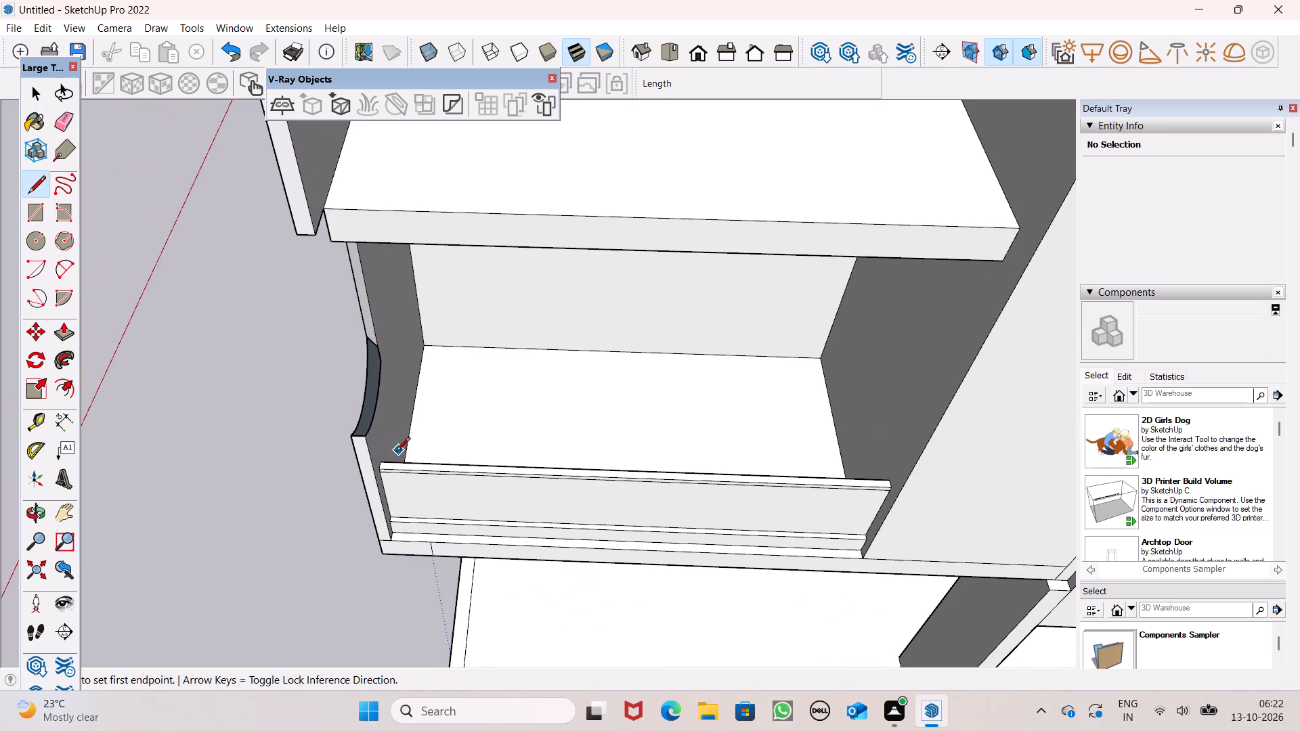
pyautogui.moveTo(409, 485); pyautogui.dragTo(475, 549, button='middle')
pyautogui.scroll(6, 355, 508)
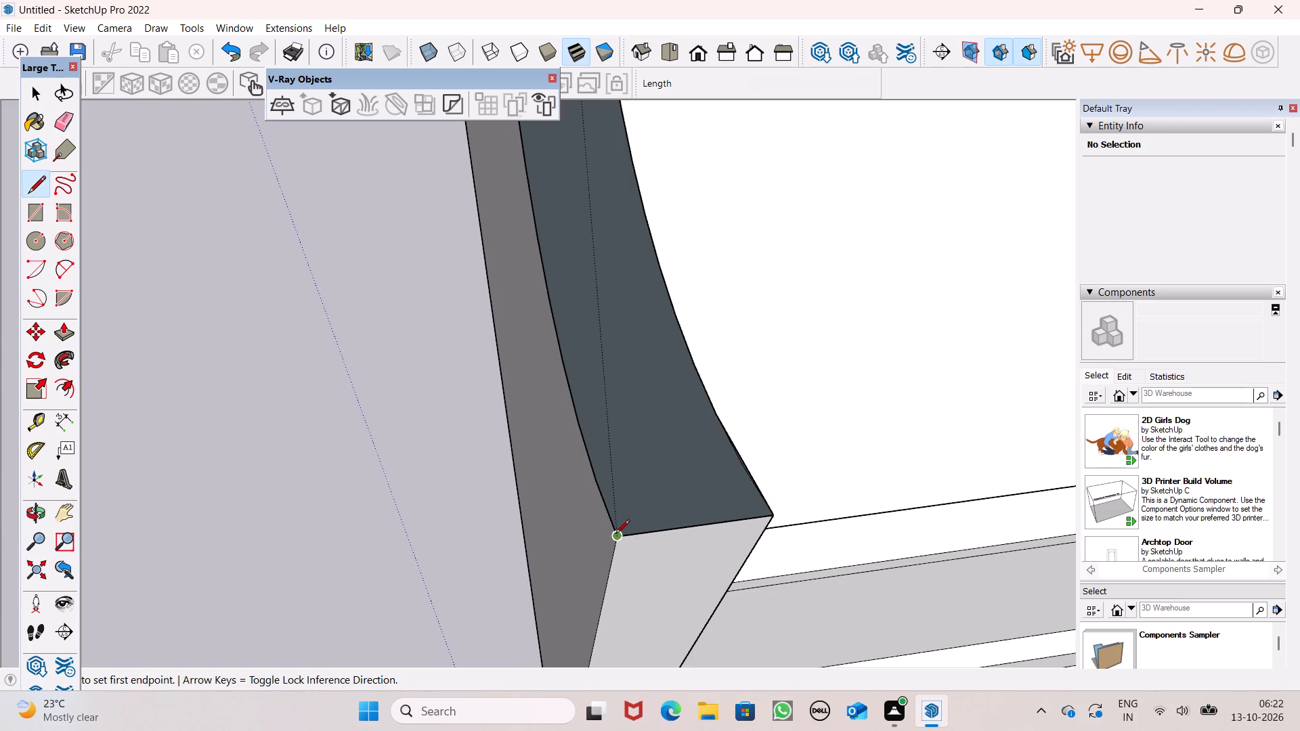
pyautogui.click(613, 533)
pyautogui.click(662, 531)
pyautogui.press('space')
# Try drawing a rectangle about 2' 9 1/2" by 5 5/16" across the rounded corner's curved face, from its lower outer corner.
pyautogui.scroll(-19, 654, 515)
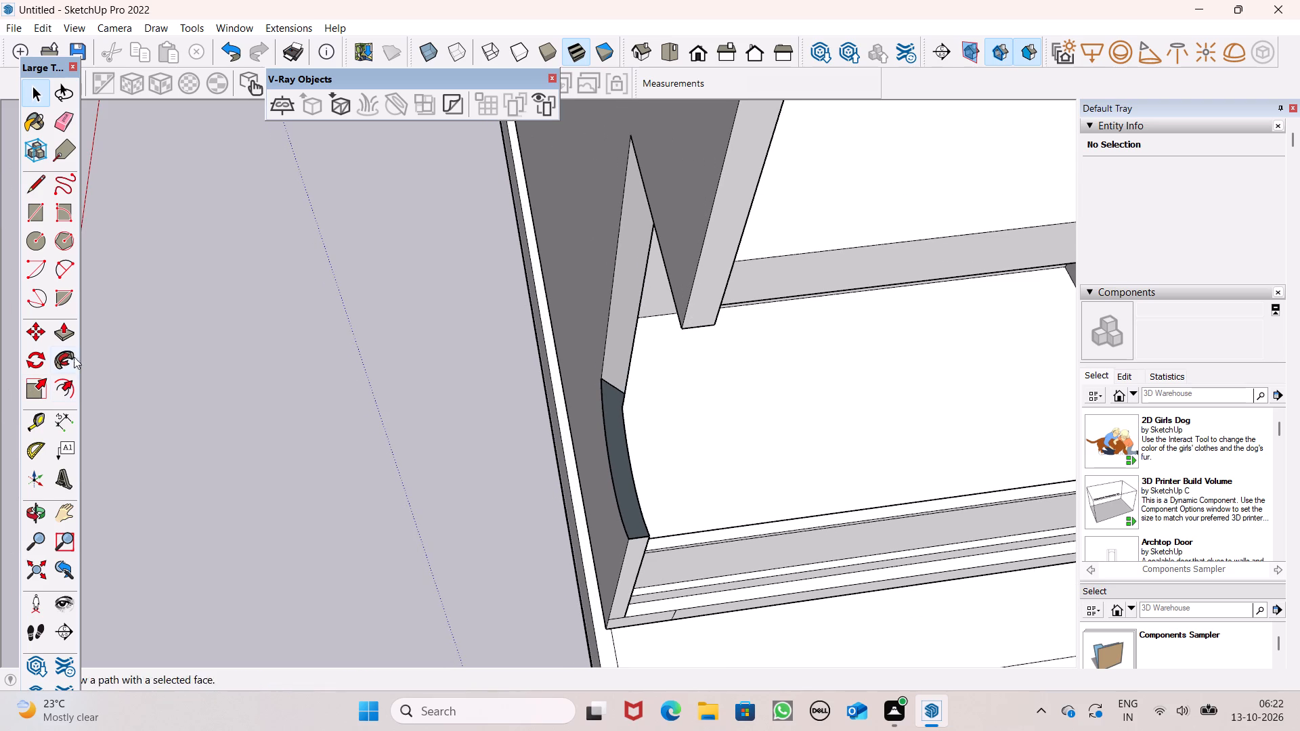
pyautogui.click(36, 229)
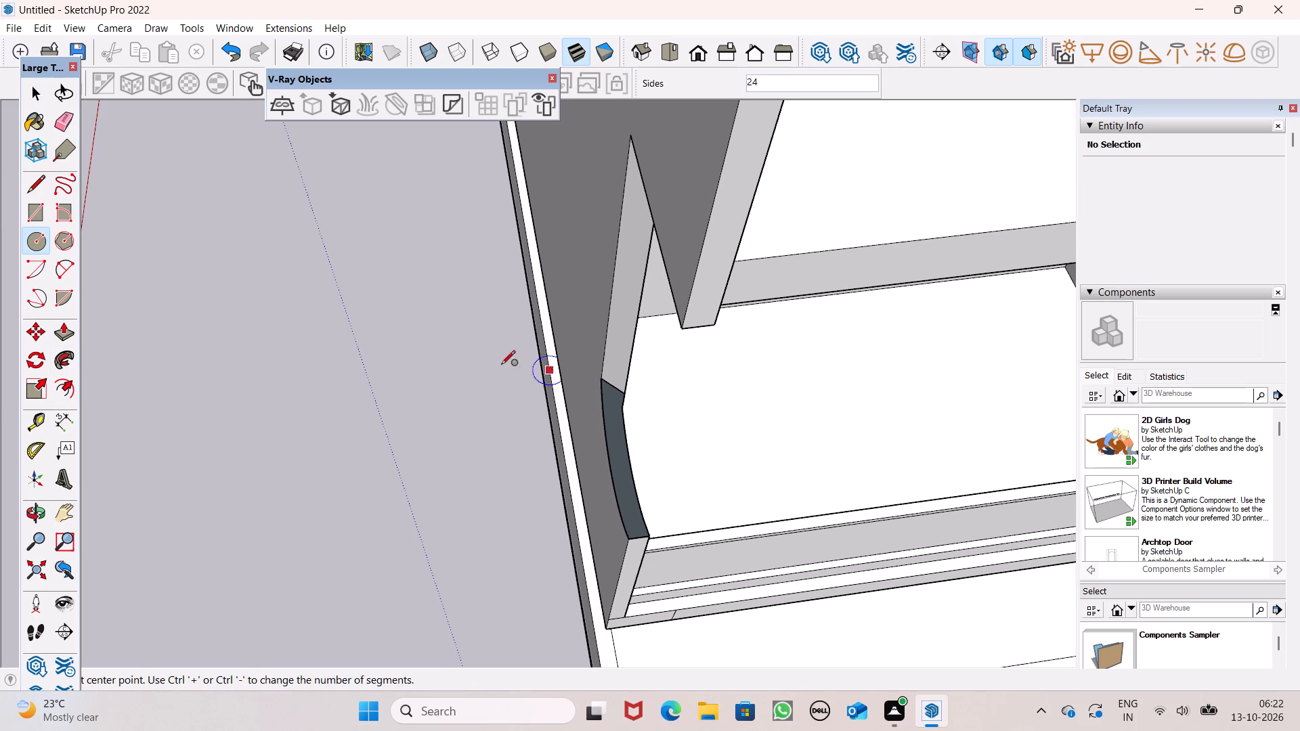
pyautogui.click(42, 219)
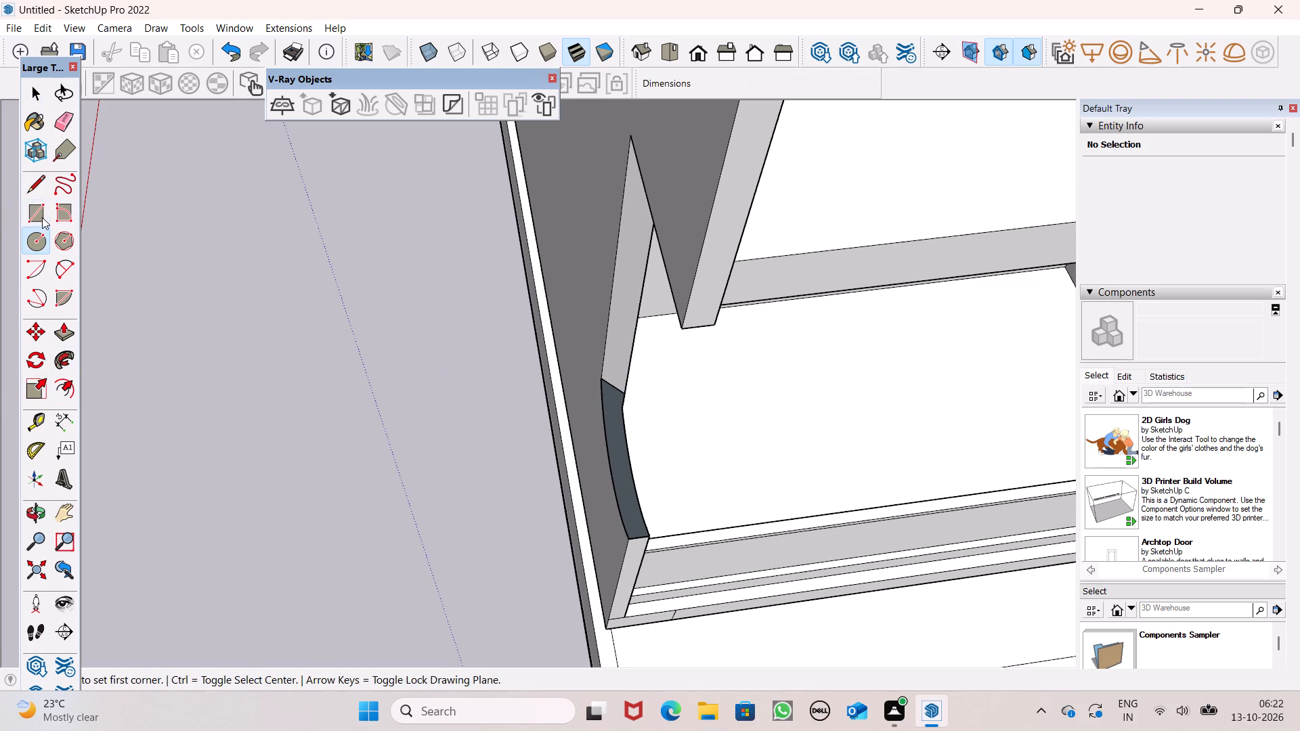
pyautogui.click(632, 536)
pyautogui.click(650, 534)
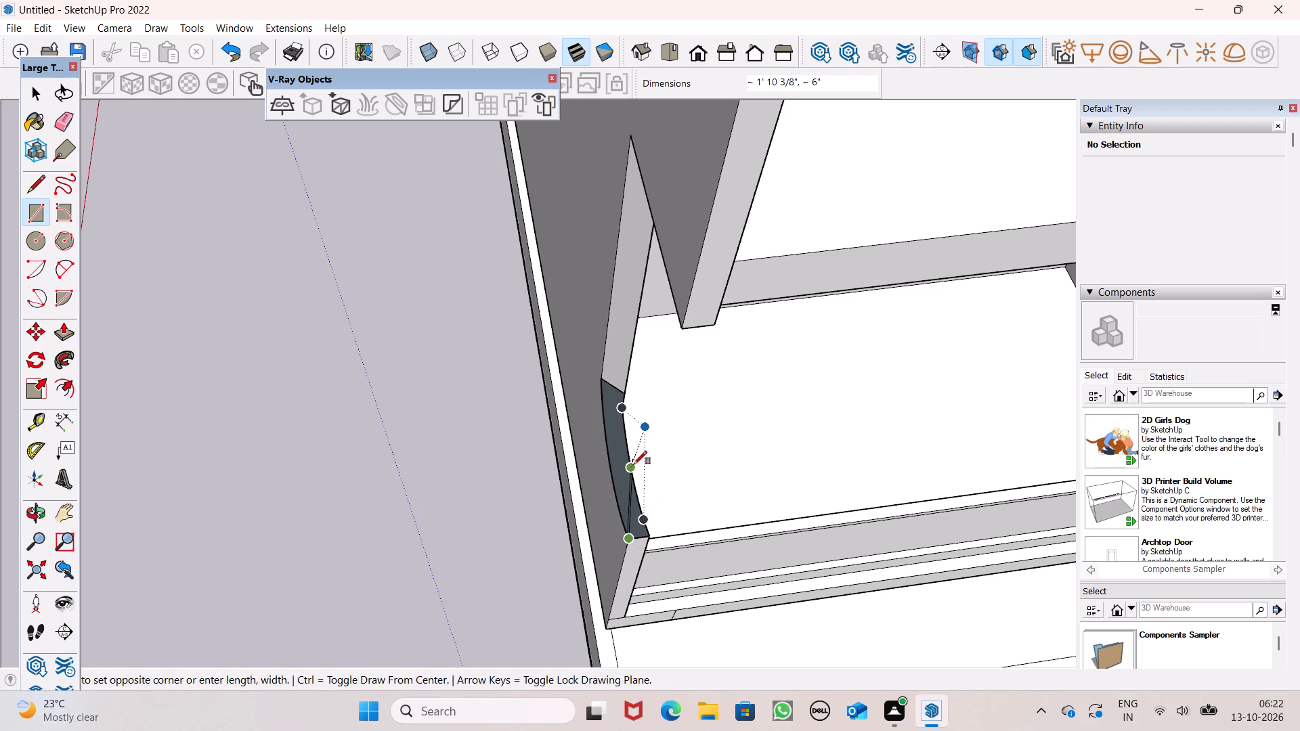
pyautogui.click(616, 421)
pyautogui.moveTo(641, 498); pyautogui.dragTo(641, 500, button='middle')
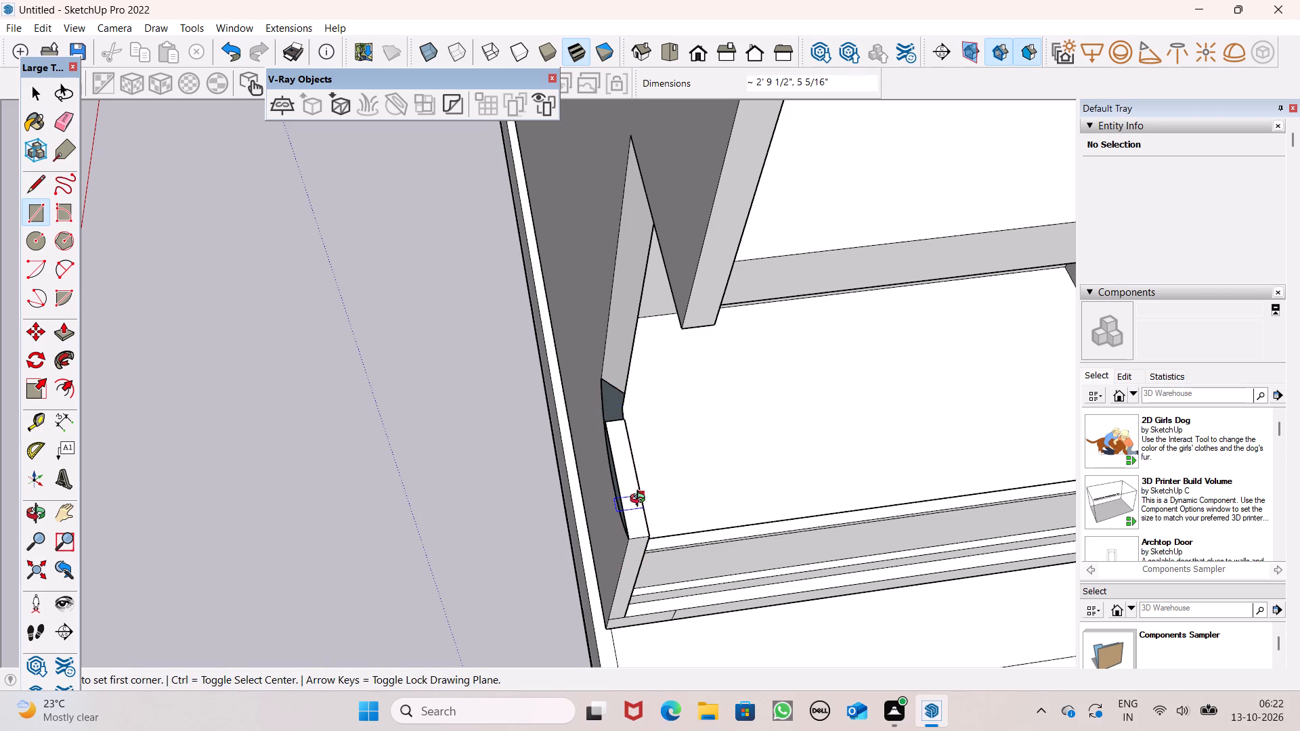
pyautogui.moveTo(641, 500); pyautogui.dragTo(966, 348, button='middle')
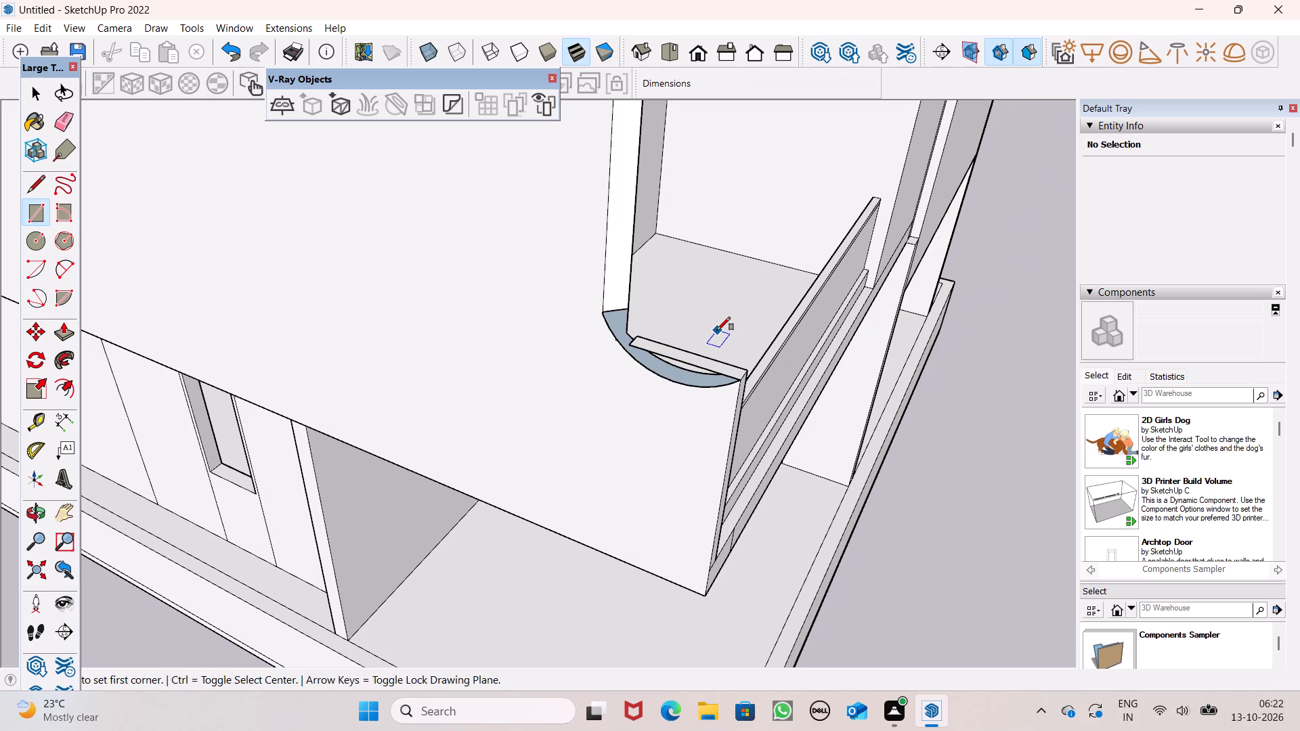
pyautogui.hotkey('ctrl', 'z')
# Examine the rounded side-wall opening and its curved jamb face from outside, below and above the balcony.
pyautogui.moveTo(727, 458); pyautogui.dragTo(781, 519, button='middle')
pyautogui.press('space')
pyautogui.moveTo(819, 448); pyautogui.dragTo(550, 584, button='middle')
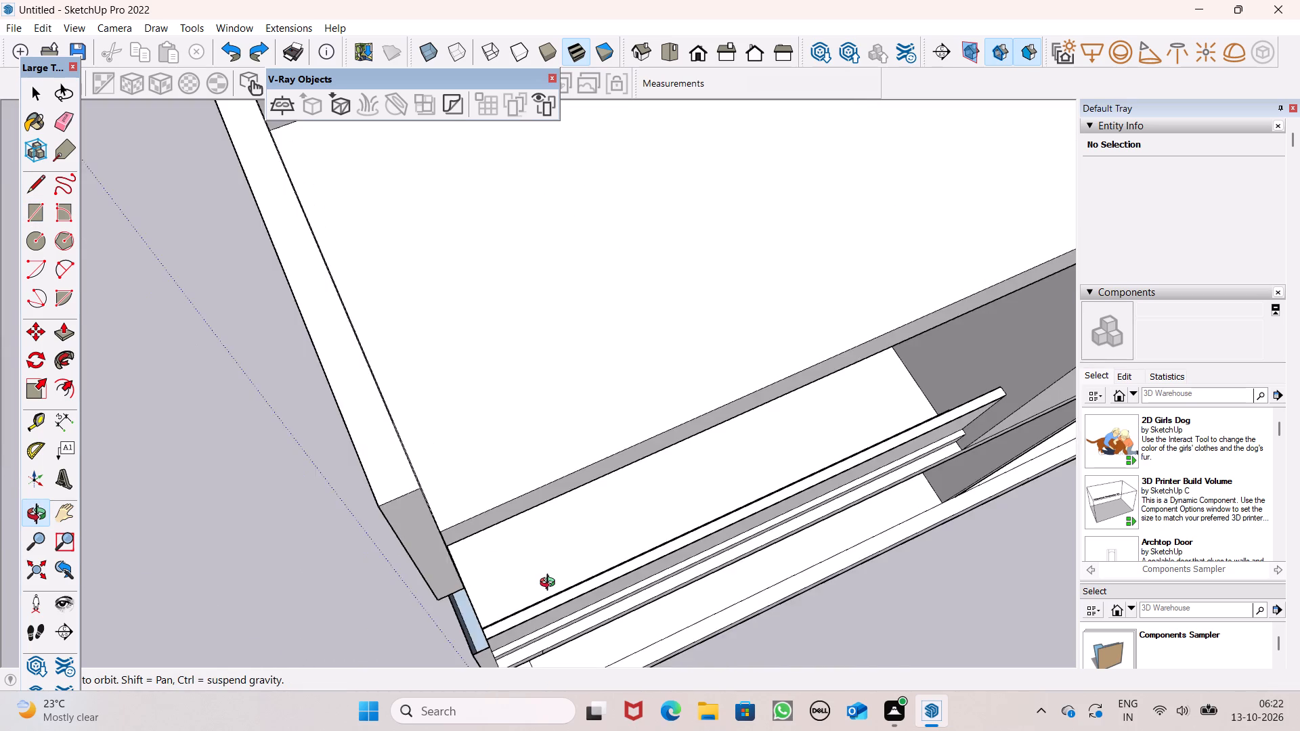
pyautogui.moveTo(550, 584); pyautogui.dragTo(712, 411, button='middle')
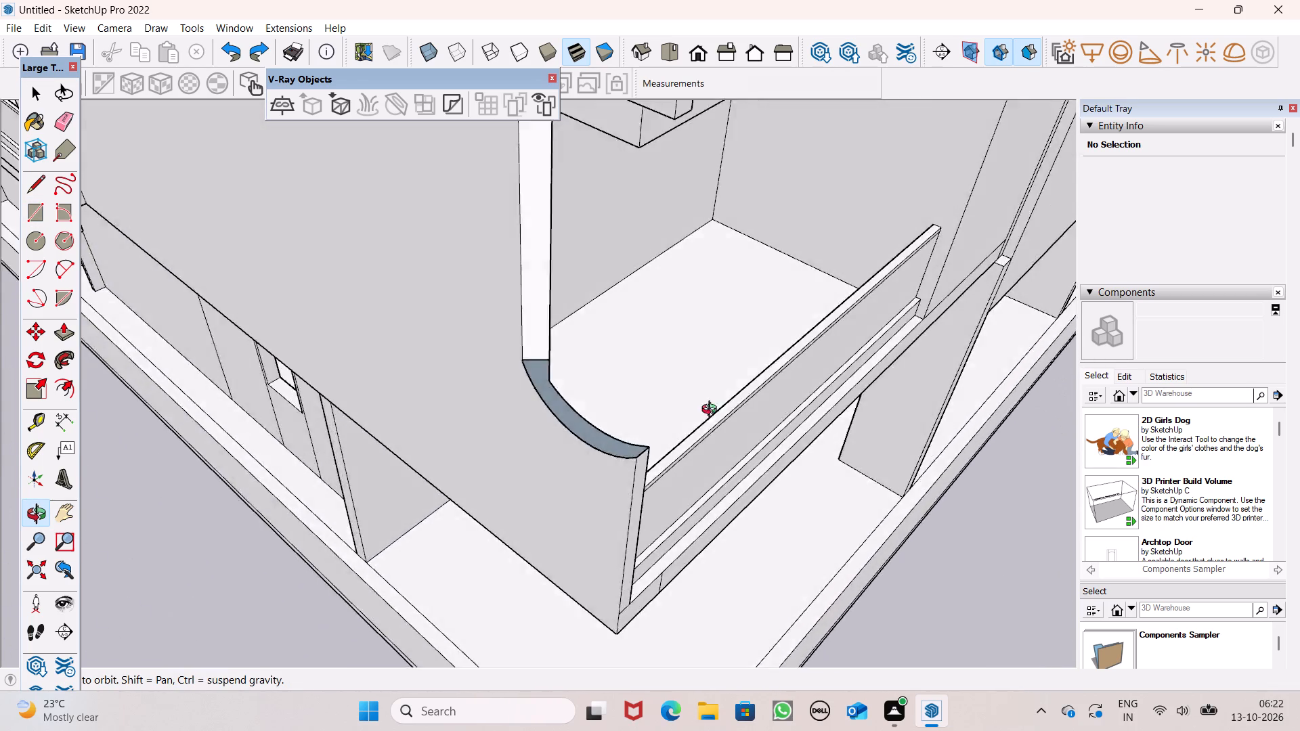
pyautogui.moveTo(712, 411); pyautogui.dragTo(890, 272, button='middle')
pyautogui.scroll(-5, 861, 342)
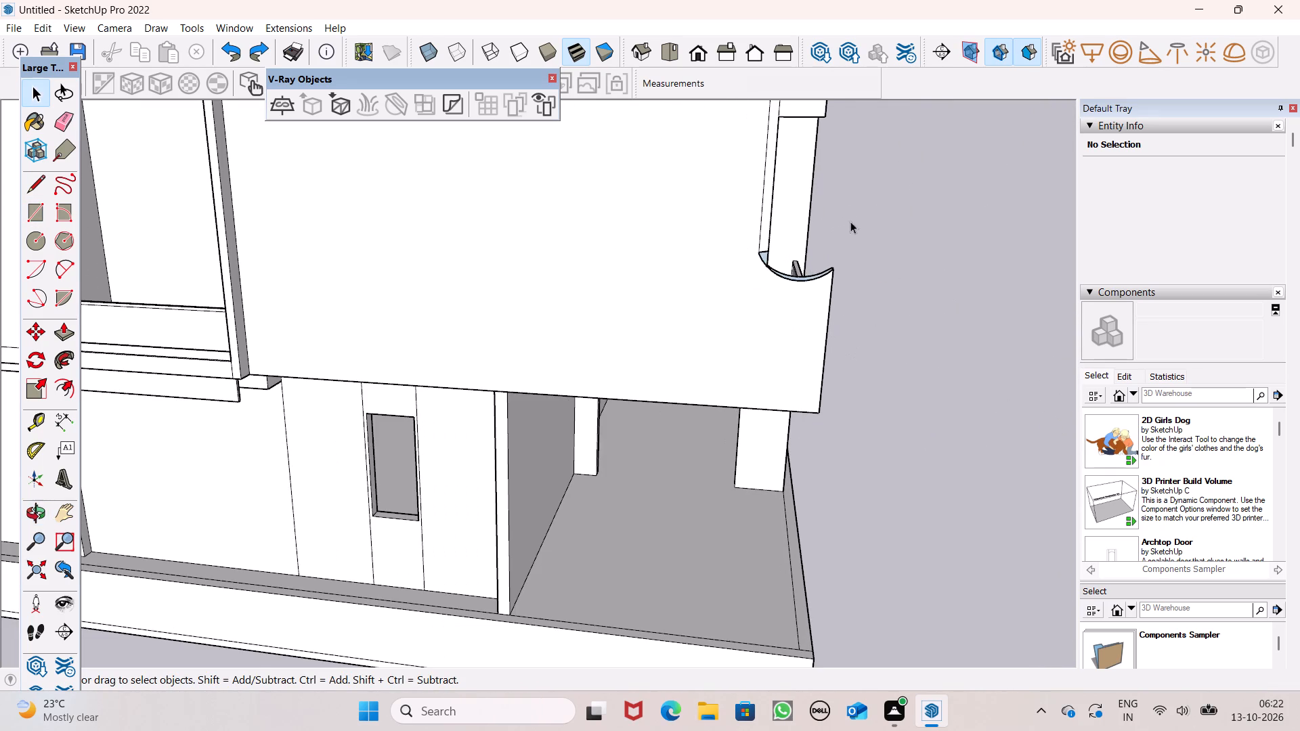
pyautogui.moveTo(850, 225); pyautogui.dragTo(828, 322, button='middle')
pyautogui.scroll(8, 777, 378)
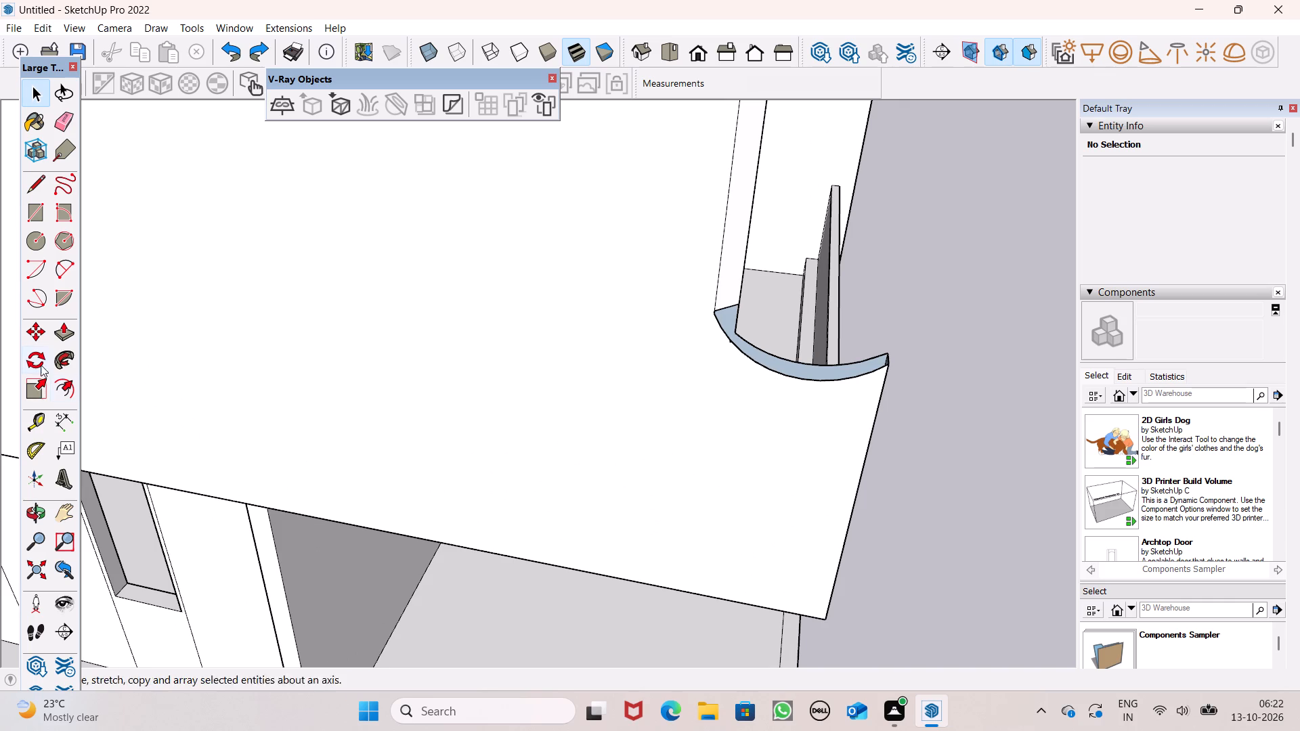
pyautogui.click(63, 331)
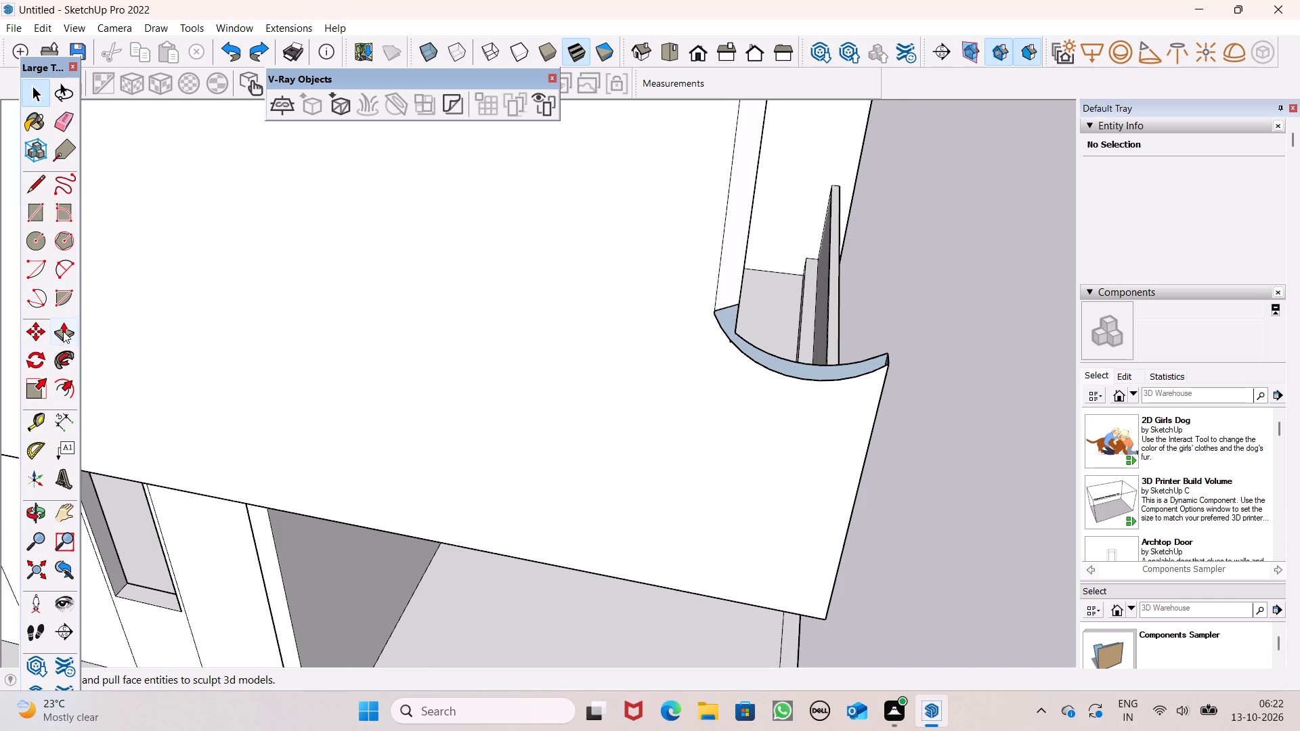
pyautogui.moveTo(675, 554); pyautogui.dragTo(687, 445, button='middle')
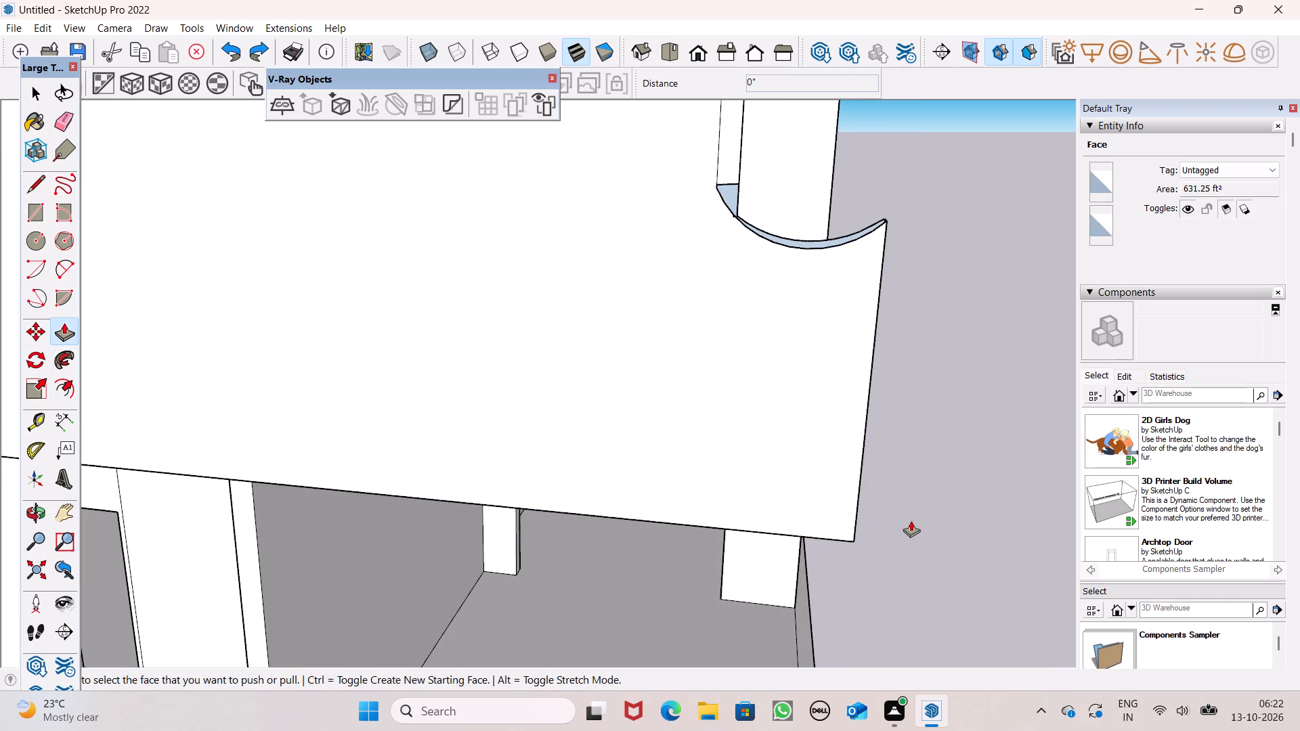
pyautogui.scroll(-4, 911, 520)
pyautogui.moveTo(846, 536); pyautogui.dragTo(821, 240, button='middle')
pyautogui.scroll(1, 809, 244)
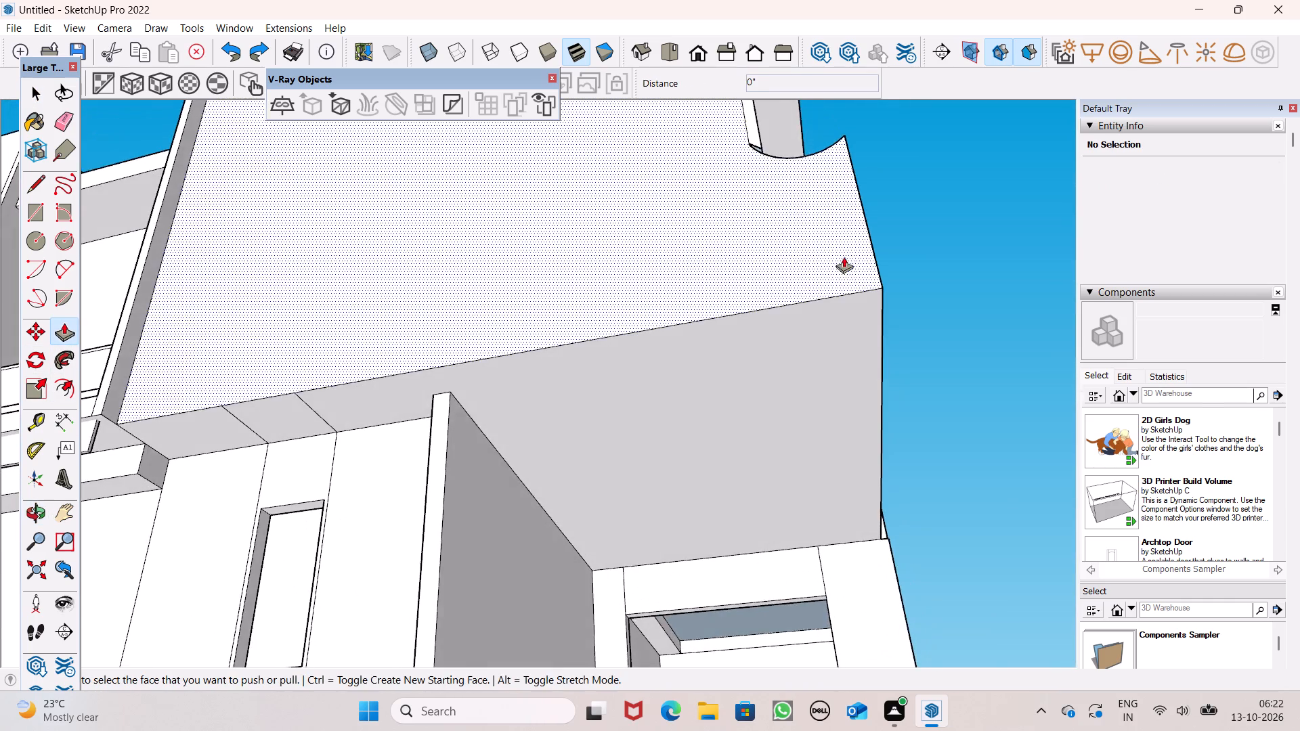
pyautogui.scroll(-5, 848, 277)
pyautogui.moveTo(822, 363); pyautogui.dragTo(539, 716, button='middle')
pyautogui.scroll(-3, 532, 548)
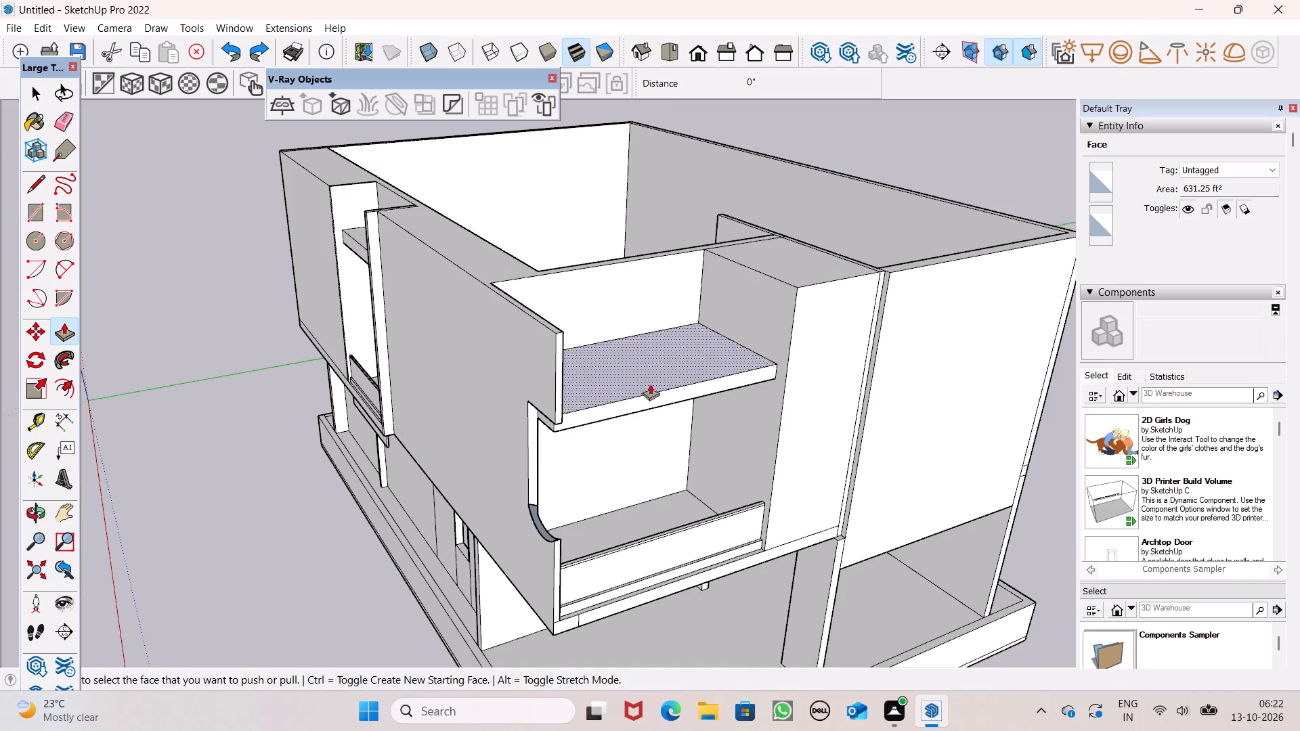
pyautogui.scroll(-5, 650, 384)
pyautogui.moveTo(623, 473); pyautogui.dragTo(619, 587, button='middle')
pyautogui.scroll(13, 583, 560)
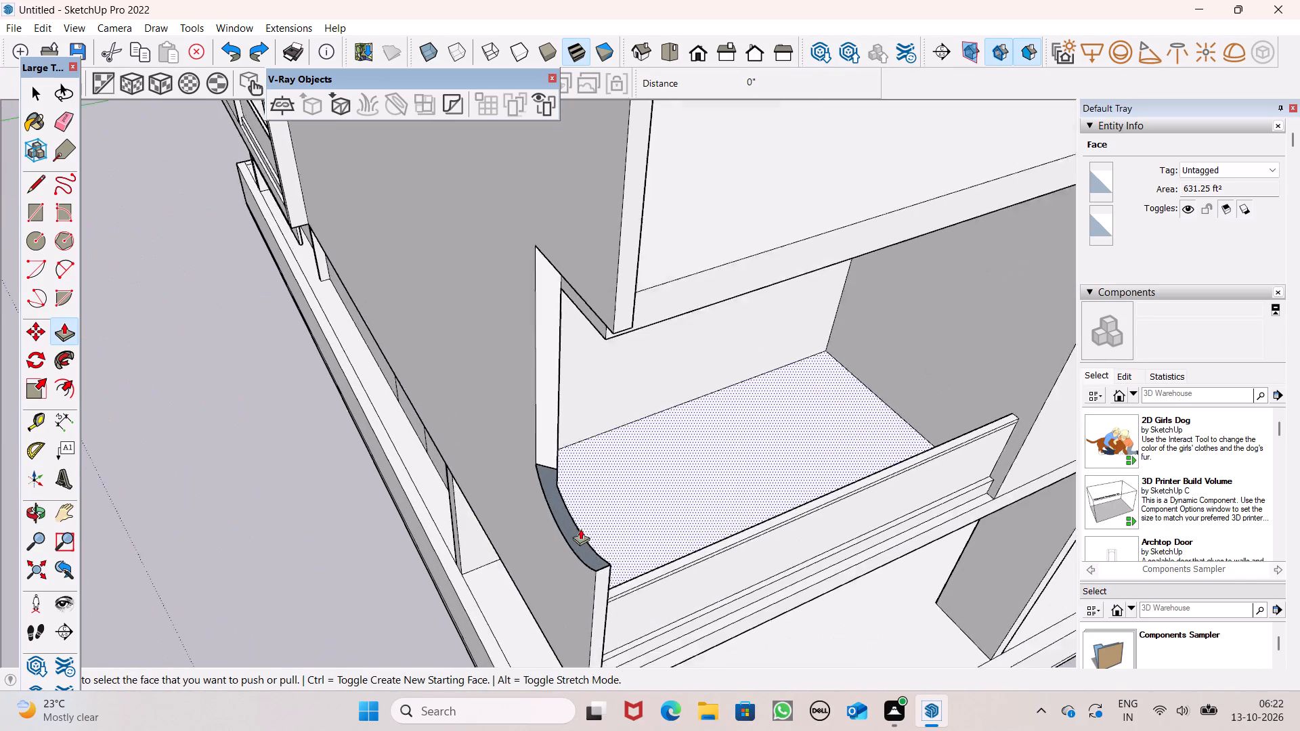
# Examine the curved jamb of the rounded side-wall opening from above, outside and below.
pyautogui.scroll(2, 580, 529)
pyautogui.scroll(-7, 714, 370)
pyautogui.moveTo(717, 496); pyautogui.dragTo(598, 600, button='middle')
pyautogui.scroll(3, 541, 538)
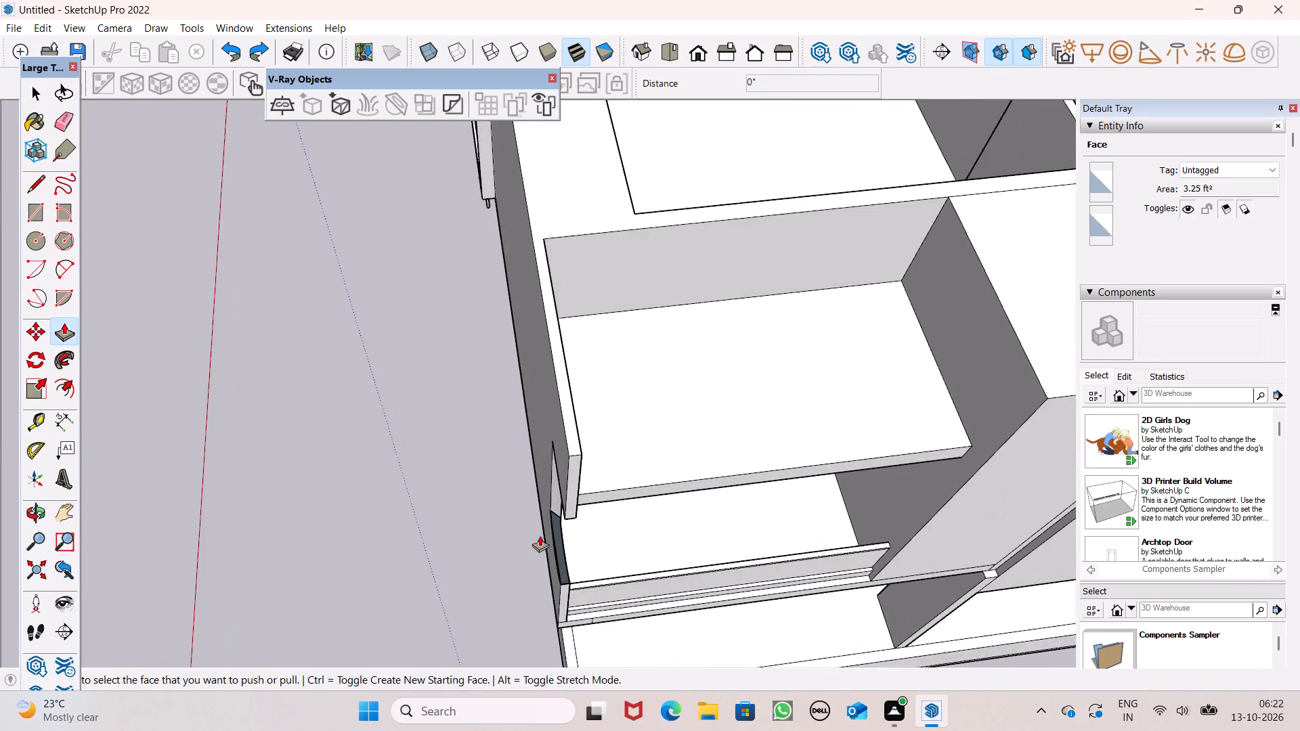
pyautogui.scroll(6, 540, 535)
pyautogui.scroll(5, 609, 565)
pyautogui.scroll(-5, 739, 420)
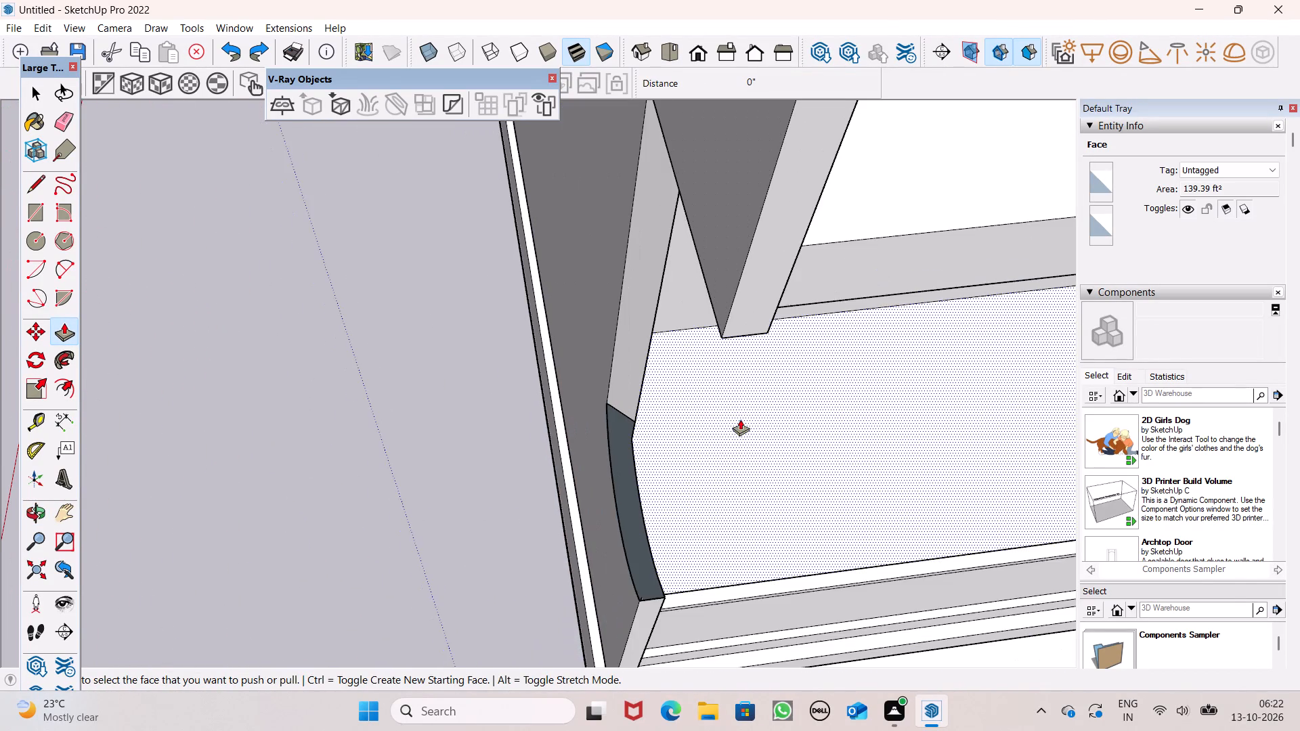
pyautogui.scroll(-1, 740, 419)
pyautogui.scroll(2, 662, 519)
pyautogui.scroll(-6, 882, 338)
pyautogui.moveTo(797, 452); pyautogui.dragTo(759, 554, button='middle')
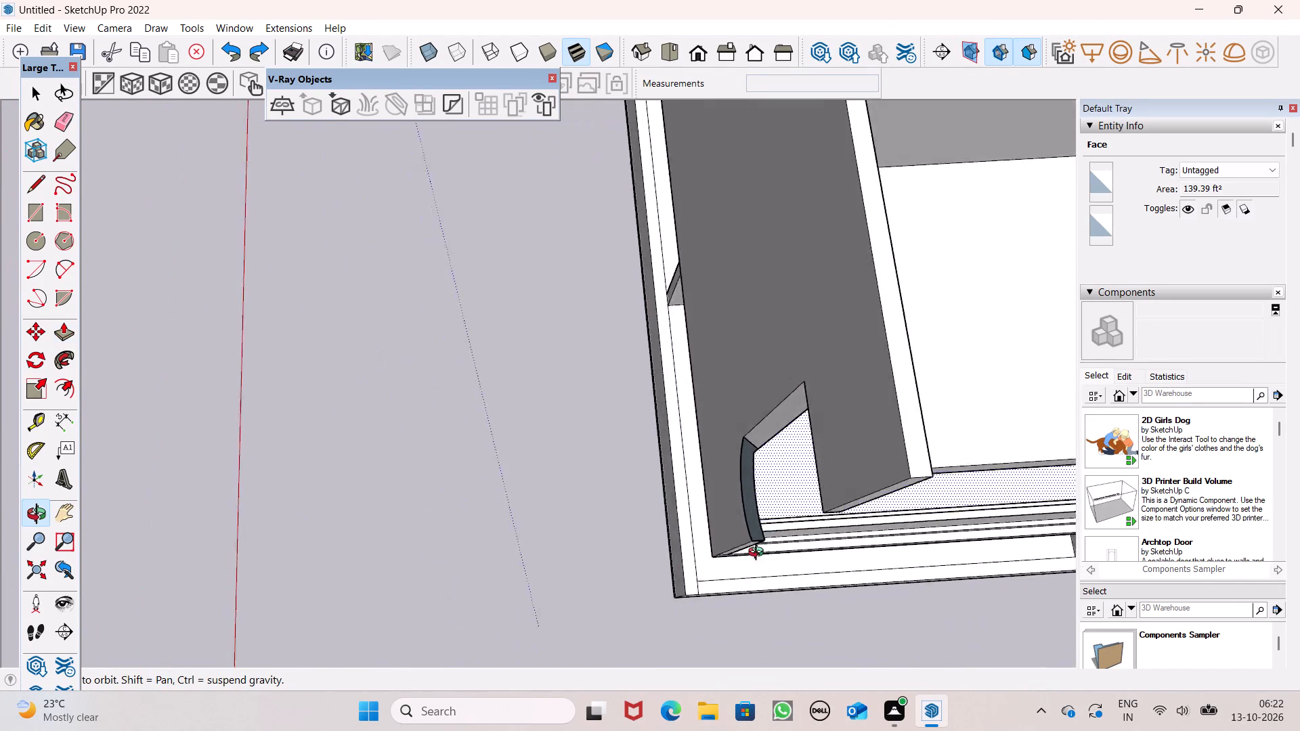
pyautogui.moveTo(759, 554); pyautogui.dragTo(696, 546, button='middle')
pyautogui.scroll(-7, 872, 328)
pyautogui.moveTo(827, 421); pyautogui.dragTo(792, 532, button='middle')
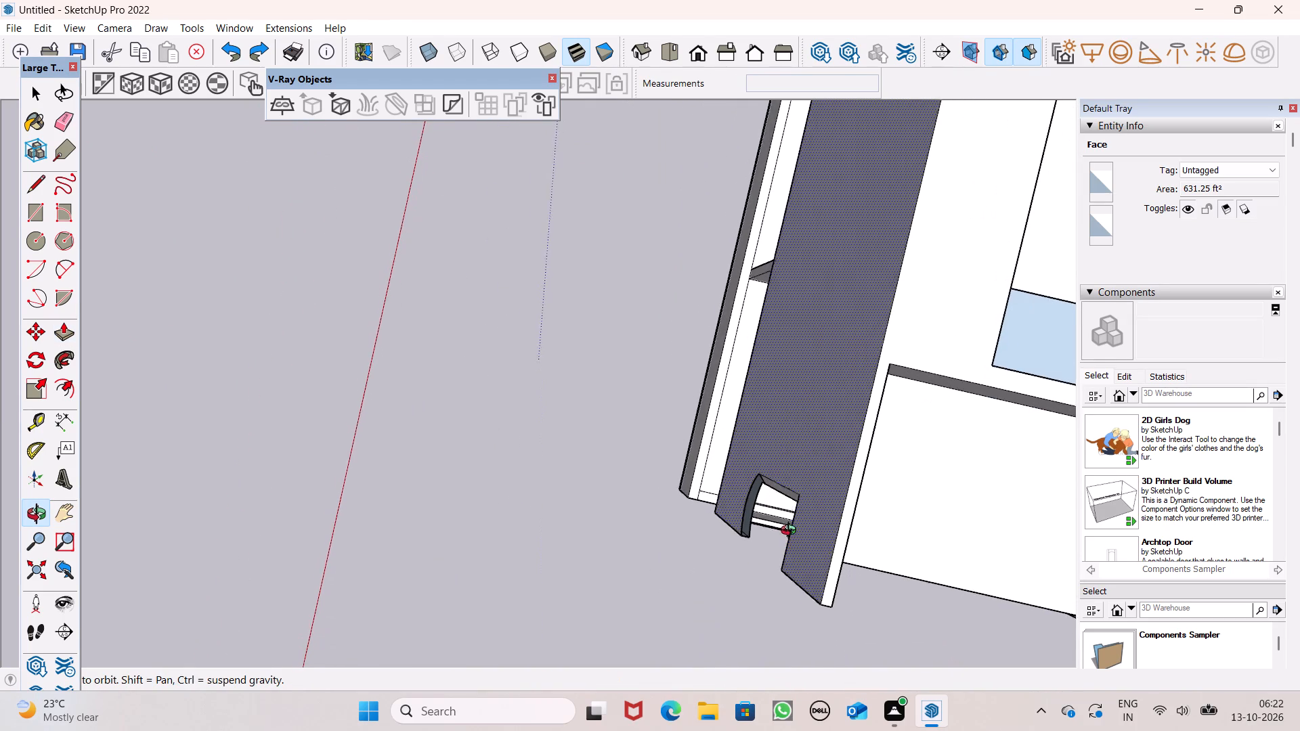
pyautogui.moveTo(792, 532); pyautogui.dragTo(792, 528, button='middle')
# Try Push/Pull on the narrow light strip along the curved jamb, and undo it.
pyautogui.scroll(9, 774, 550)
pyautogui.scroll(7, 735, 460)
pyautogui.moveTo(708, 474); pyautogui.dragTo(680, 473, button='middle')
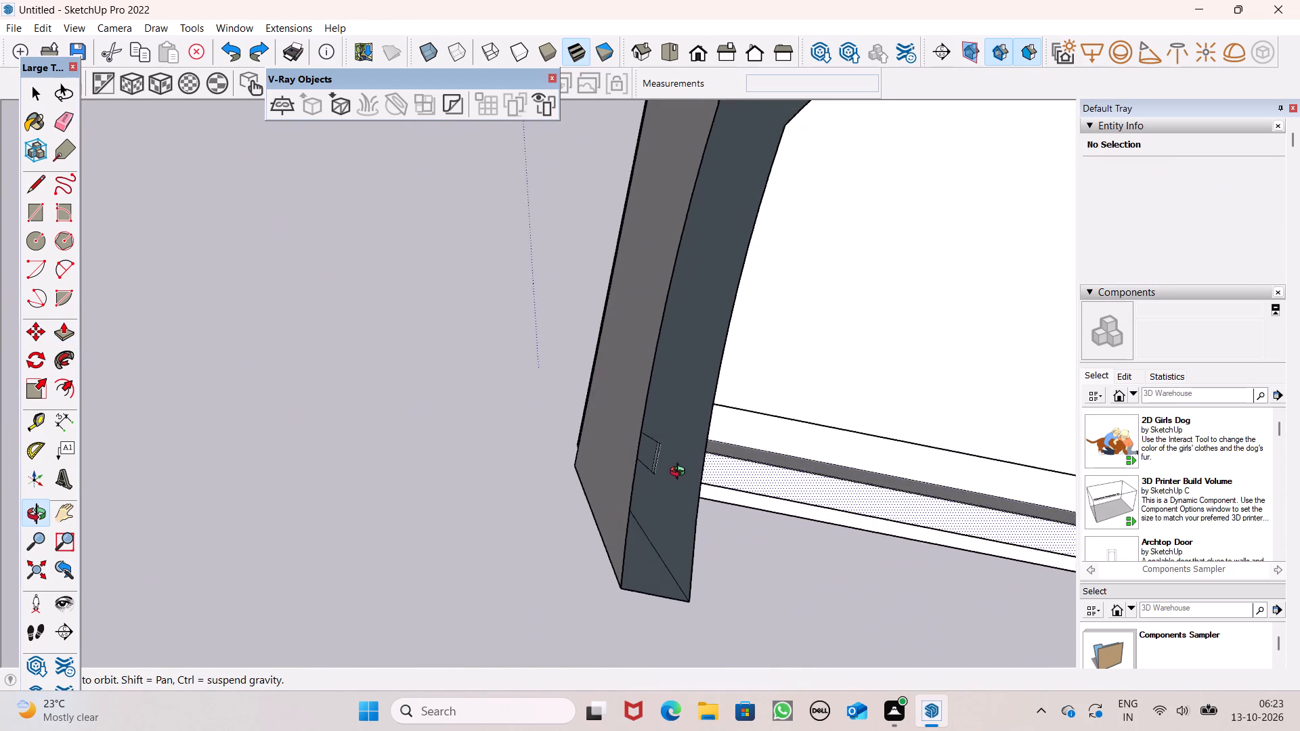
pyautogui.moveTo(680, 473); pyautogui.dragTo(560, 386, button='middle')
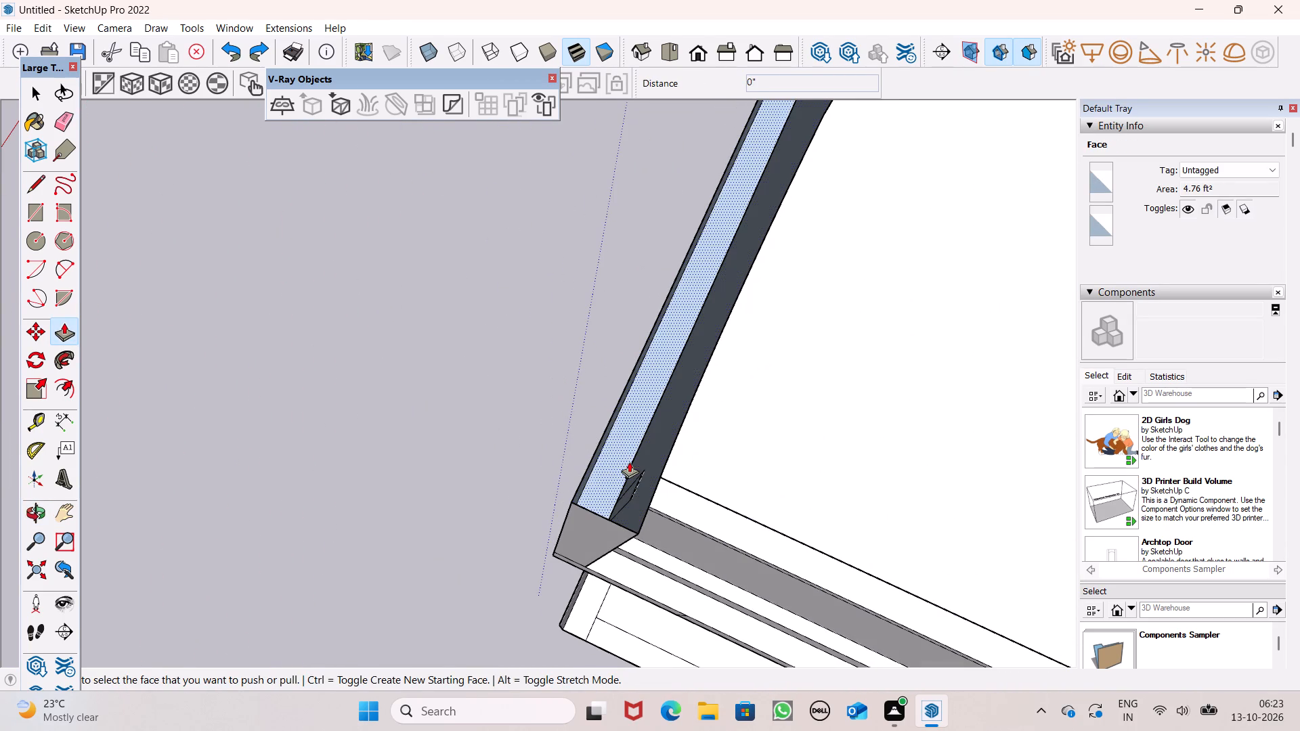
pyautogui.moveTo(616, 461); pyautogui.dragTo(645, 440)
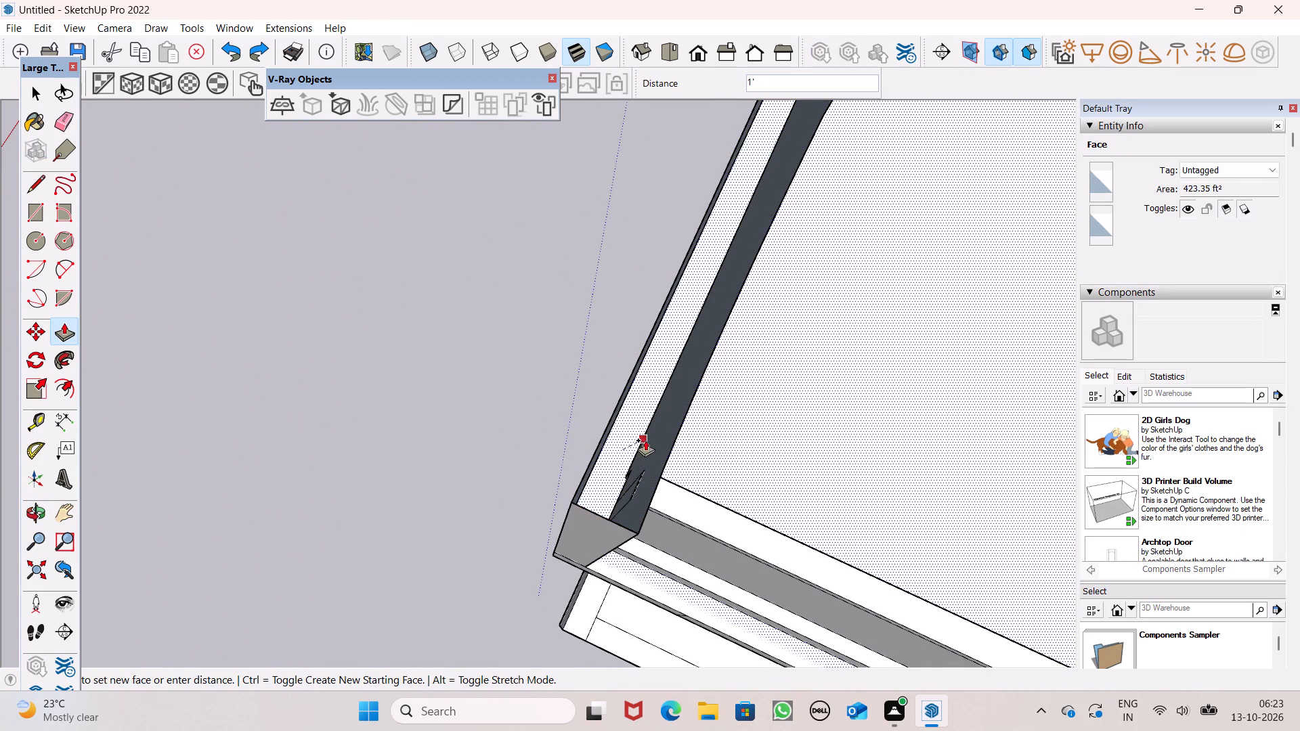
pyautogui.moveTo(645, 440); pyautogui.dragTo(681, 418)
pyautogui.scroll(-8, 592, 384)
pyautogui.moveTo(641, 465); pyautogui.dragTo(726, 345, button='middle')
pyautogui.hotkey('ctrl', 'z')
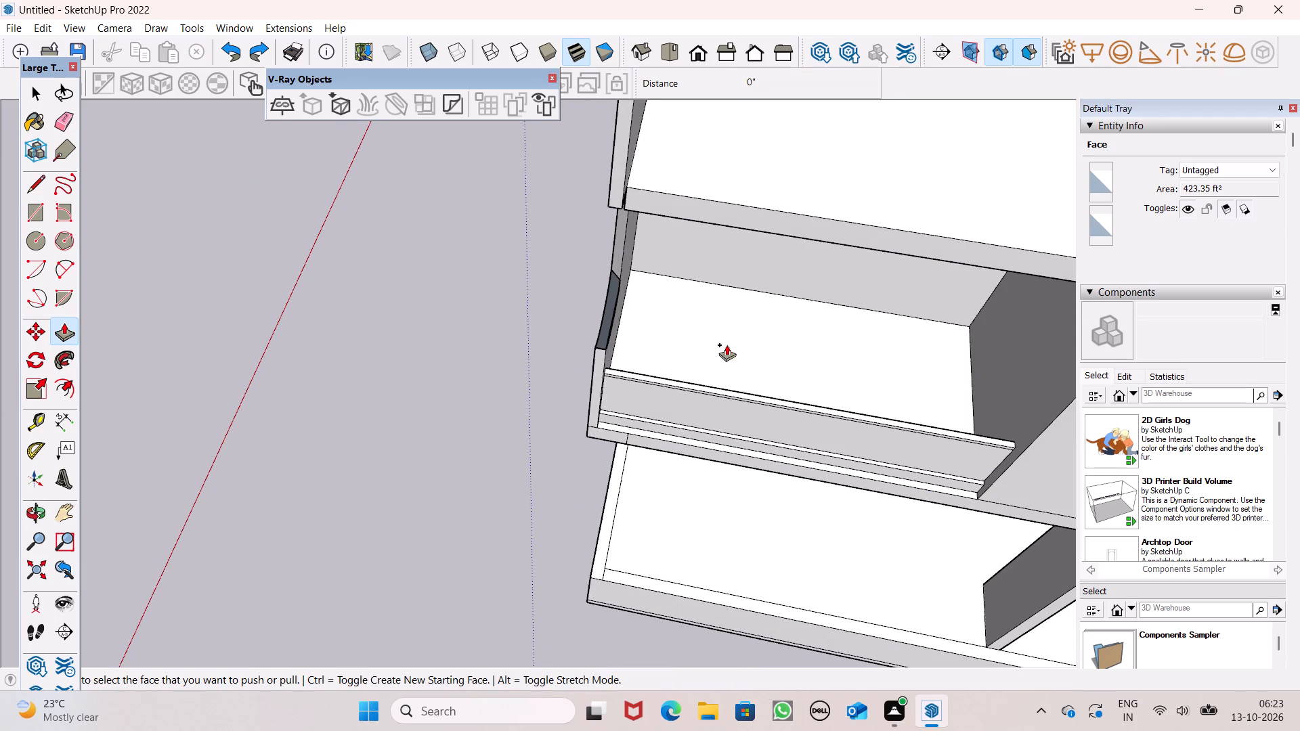
# Draw a line about 11 1/8" along the light strip's inner edge, spanning the small gap near the jamb's lower end.
pyautogui.moveTo(685, 389); pyautogui.dragTo(682, 484, button='middle')
pyautogui.scroll(8, 590, 388)
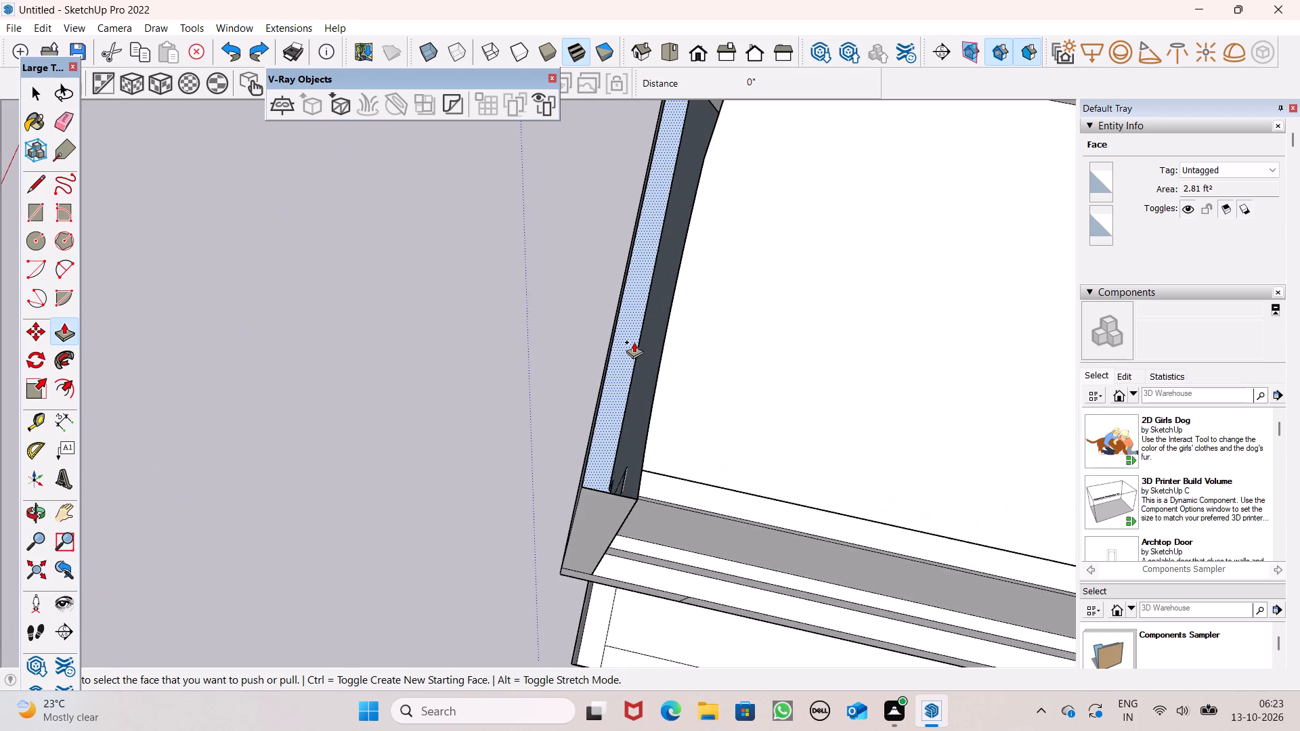
pyautogui.scroll(6, 636, 359)
pyautogui.scroll(-5, 635, 374)
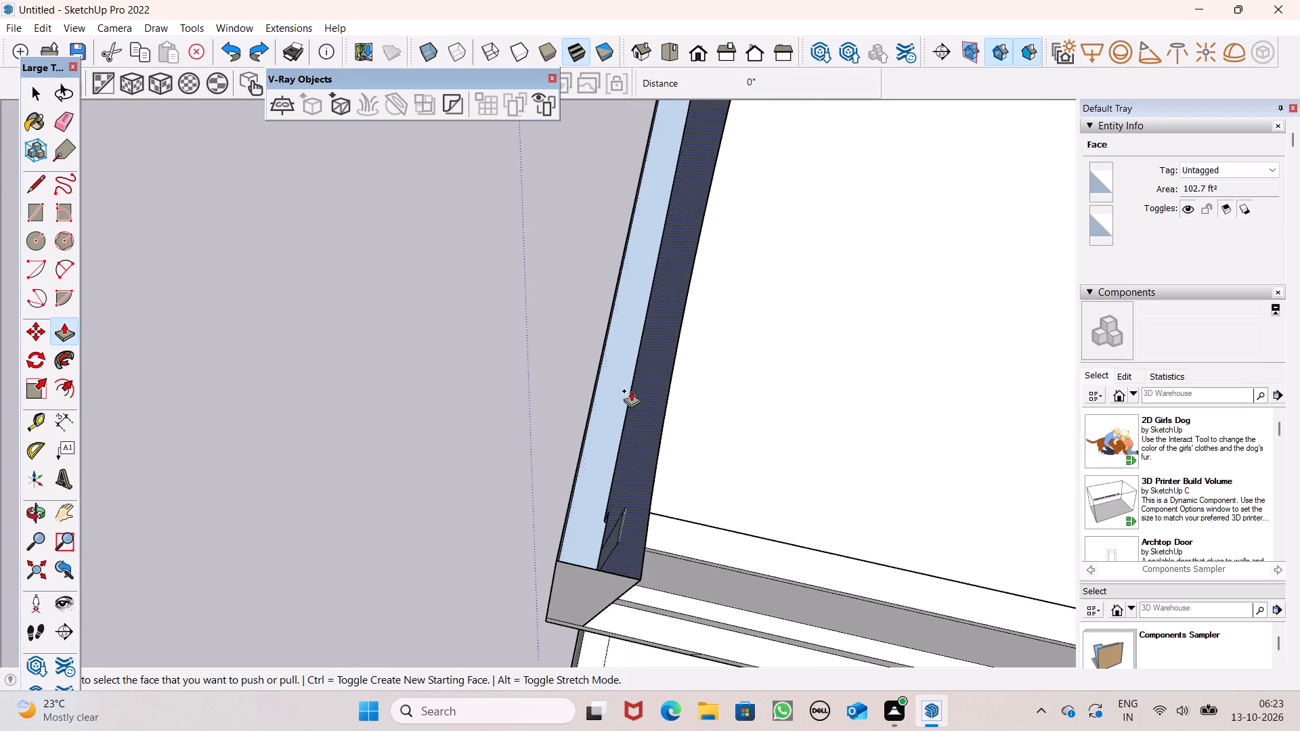
pyautogui.click(40, 180)
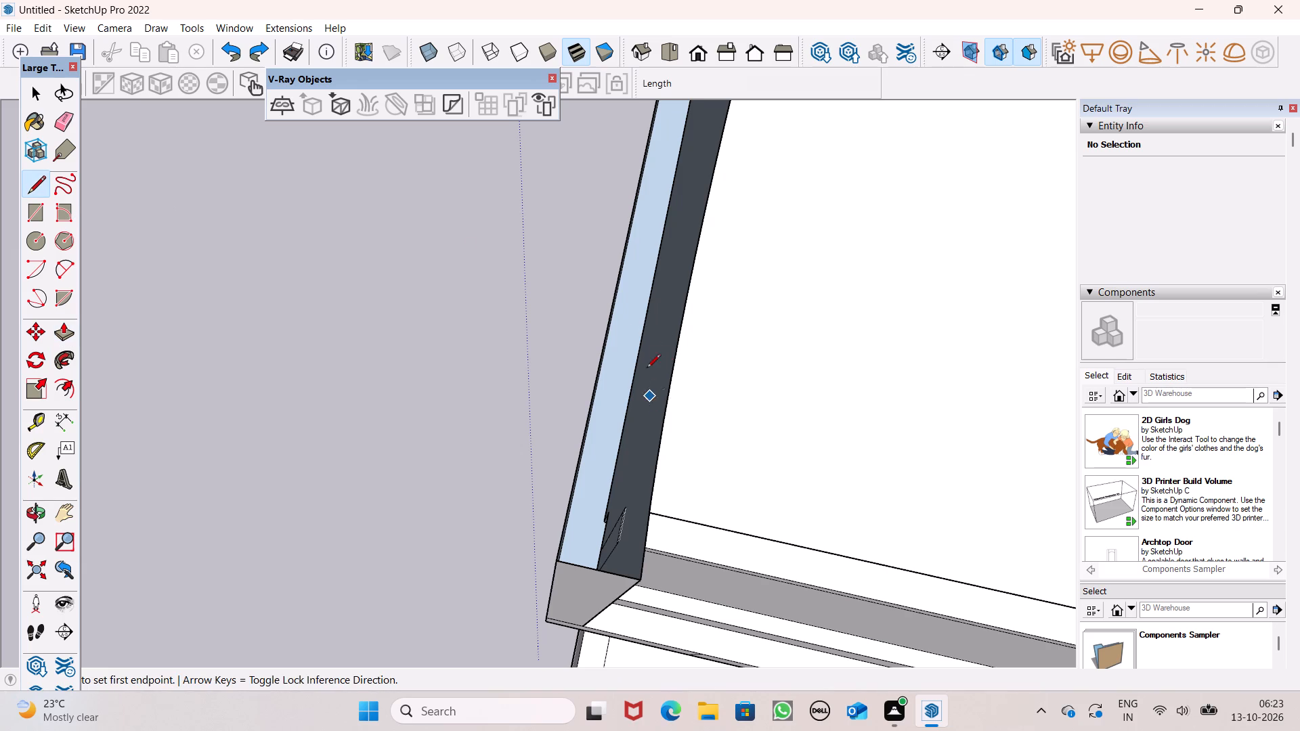
pyautogui.scroll(-6, 643, 349)
pyautogui.moveTo(645, 358); pyautogui.dragTo(630, 435, button='middle')
pyautogui.scroll(7, 630, 433)
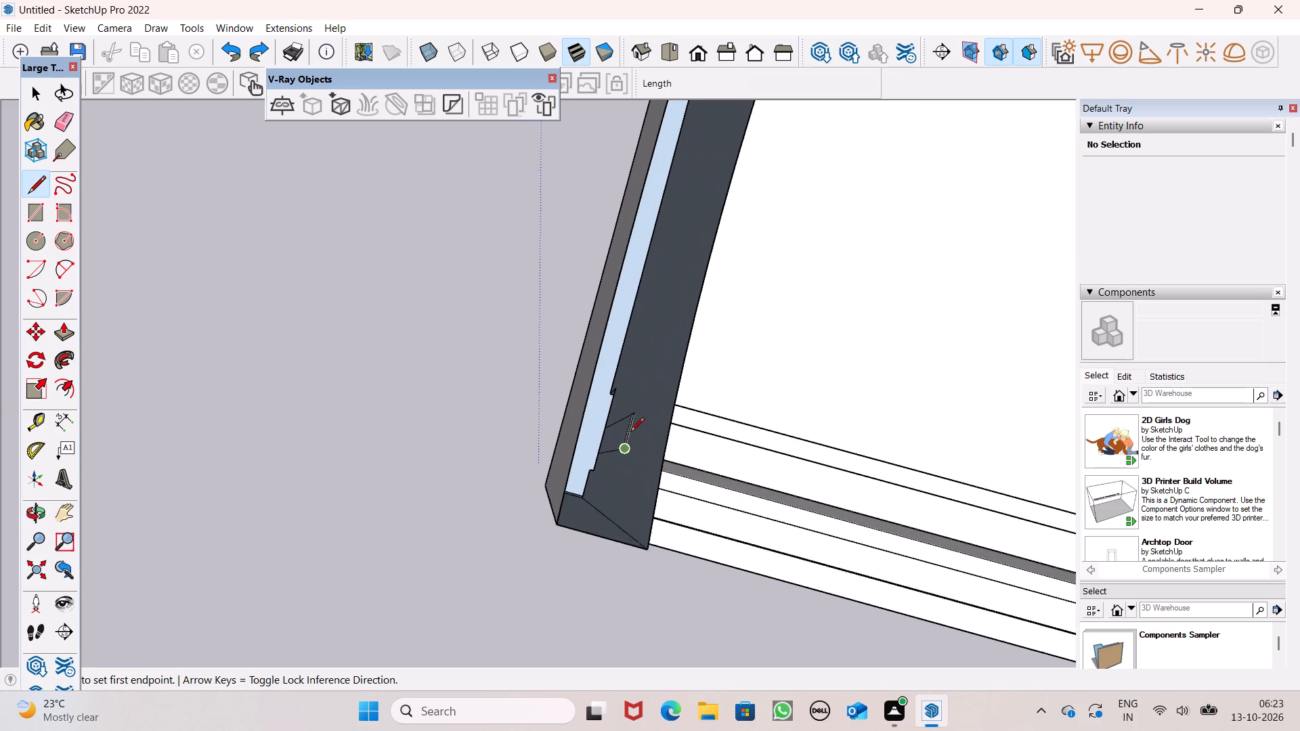
pyautogui.scroll(9, 630, 433)
pyautogui.moveTo(563, 520); pyautogui.dragTo(558, 498)
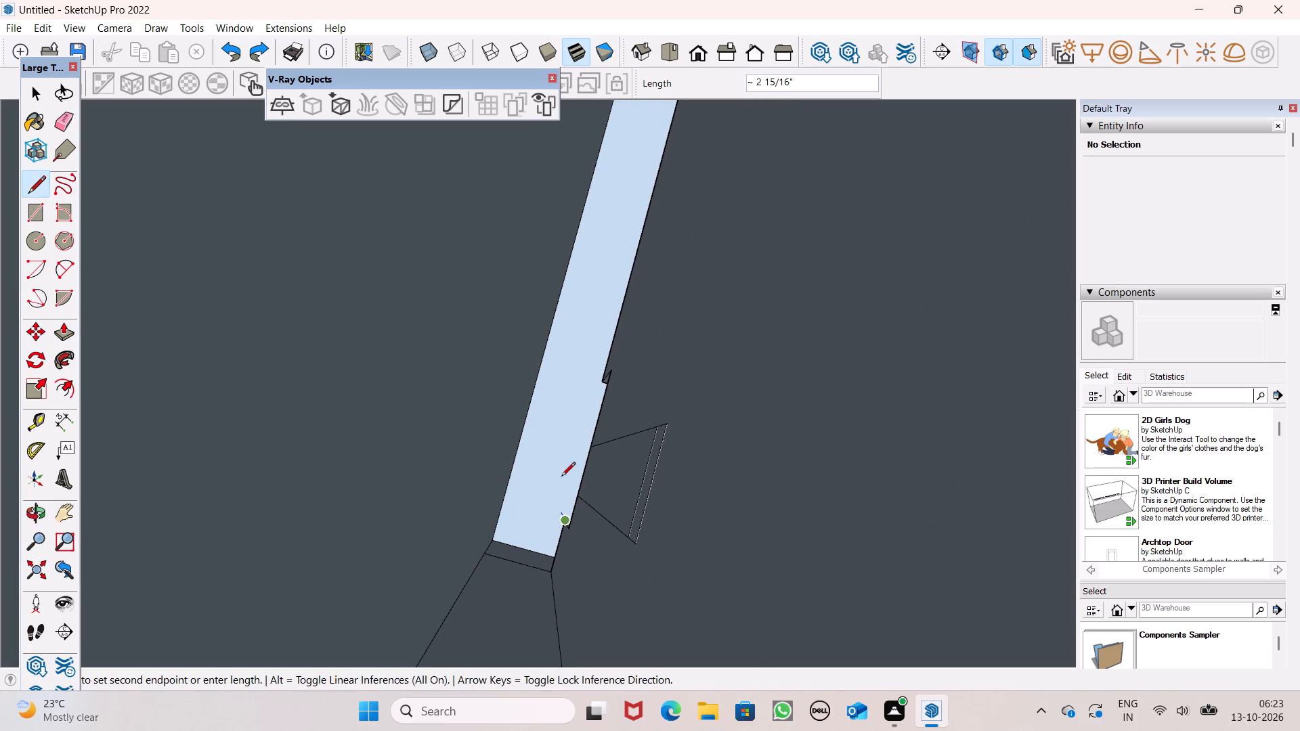
pyautogui.click(599, 380)
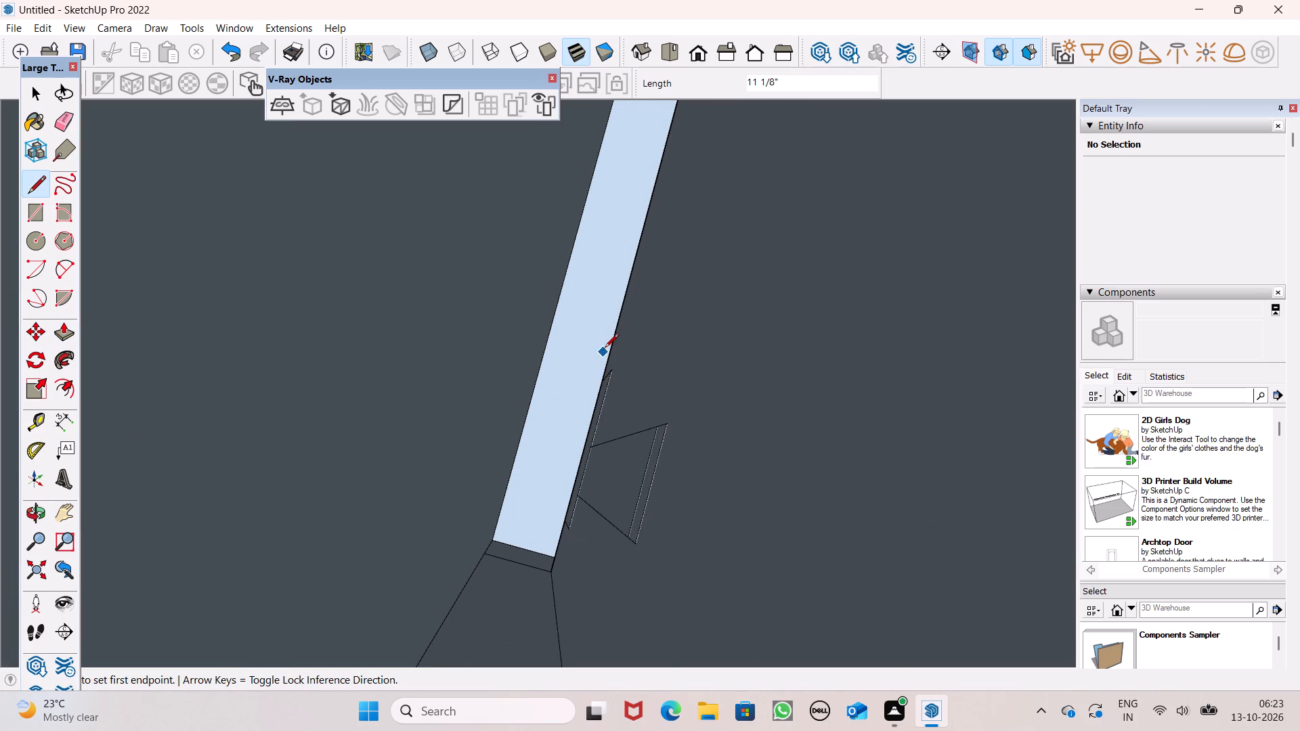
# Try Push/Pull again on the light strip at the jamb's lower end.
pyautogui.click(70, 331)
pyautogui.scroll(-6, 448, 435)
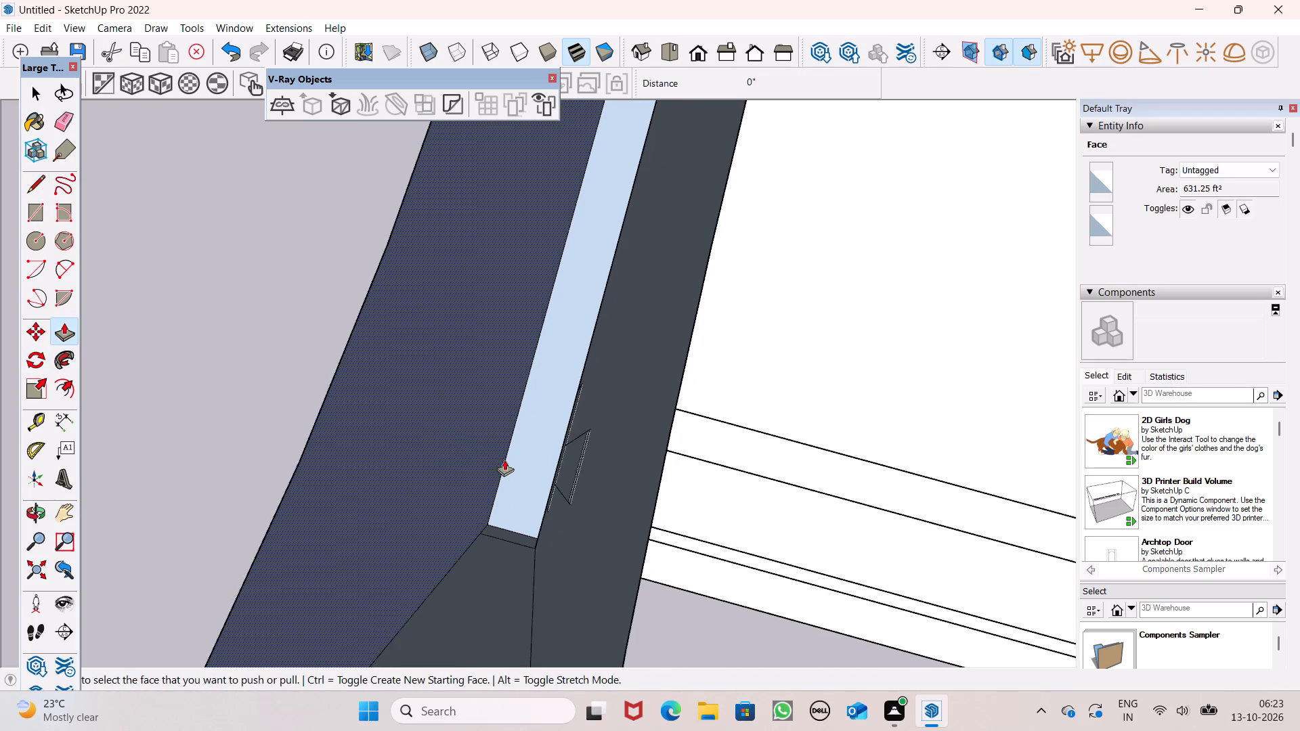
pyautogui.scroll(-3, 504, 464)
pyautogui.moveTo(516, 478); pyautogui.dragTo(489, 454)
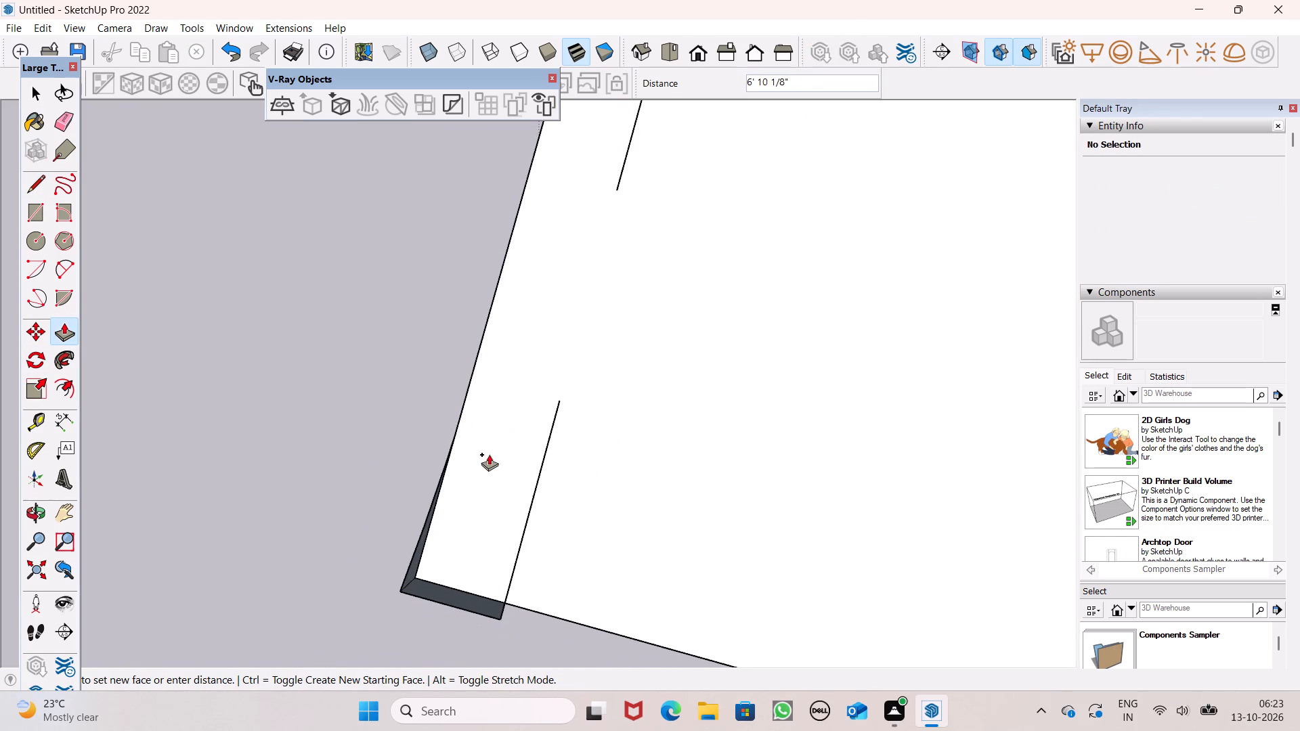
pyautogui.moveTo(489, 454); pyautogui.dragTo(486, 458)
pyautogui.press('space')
# Examine the rounded opening and the surrounding side wall from outside, close up and from further away.
pyautogui.scroll(-8, 437, 407)
pyautogui.moveTo(494, 505); pyautogui.dragTo(668, 256, button='middle')
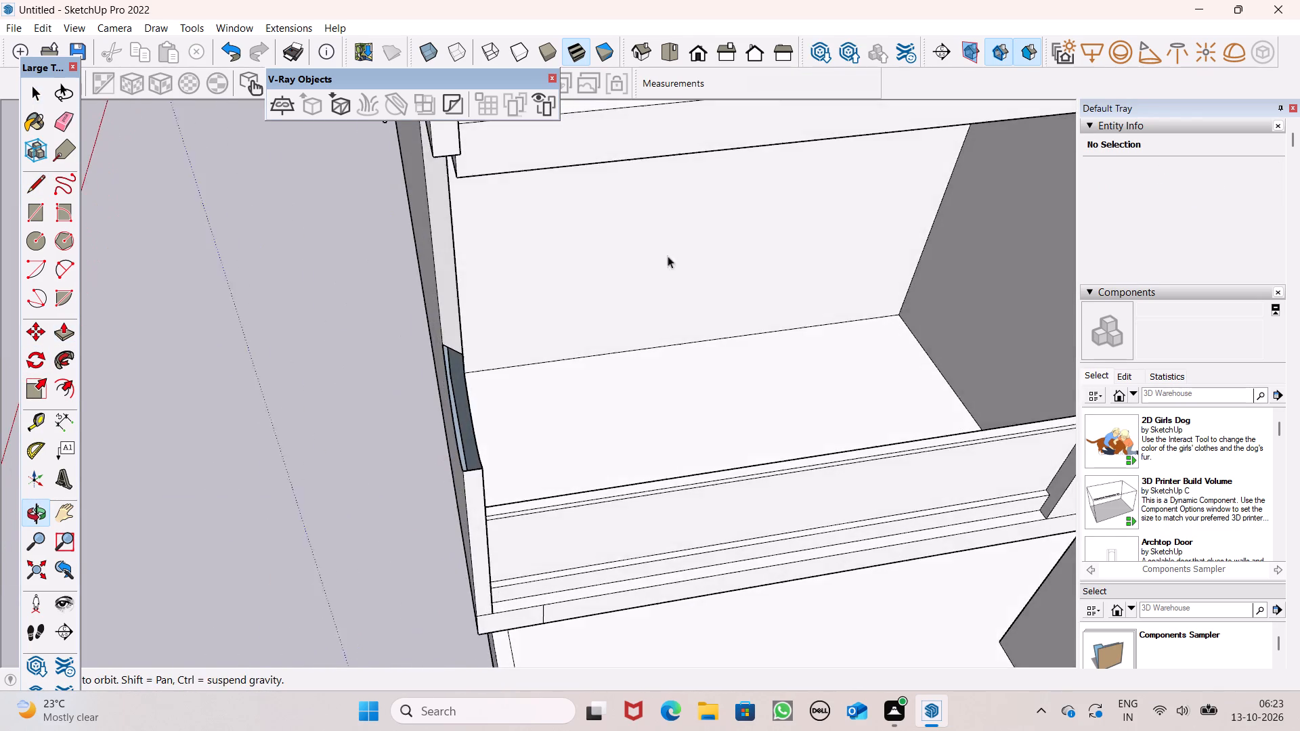
pyautogui.scroll(1, 620, 419)
pyautogui.moveTo(618, 422); pyautogui.dragTo(743, 349, button='middle')
pyautogui.moveTo(698, 373); pyautogui.dragTo(794, 370, button='middle')
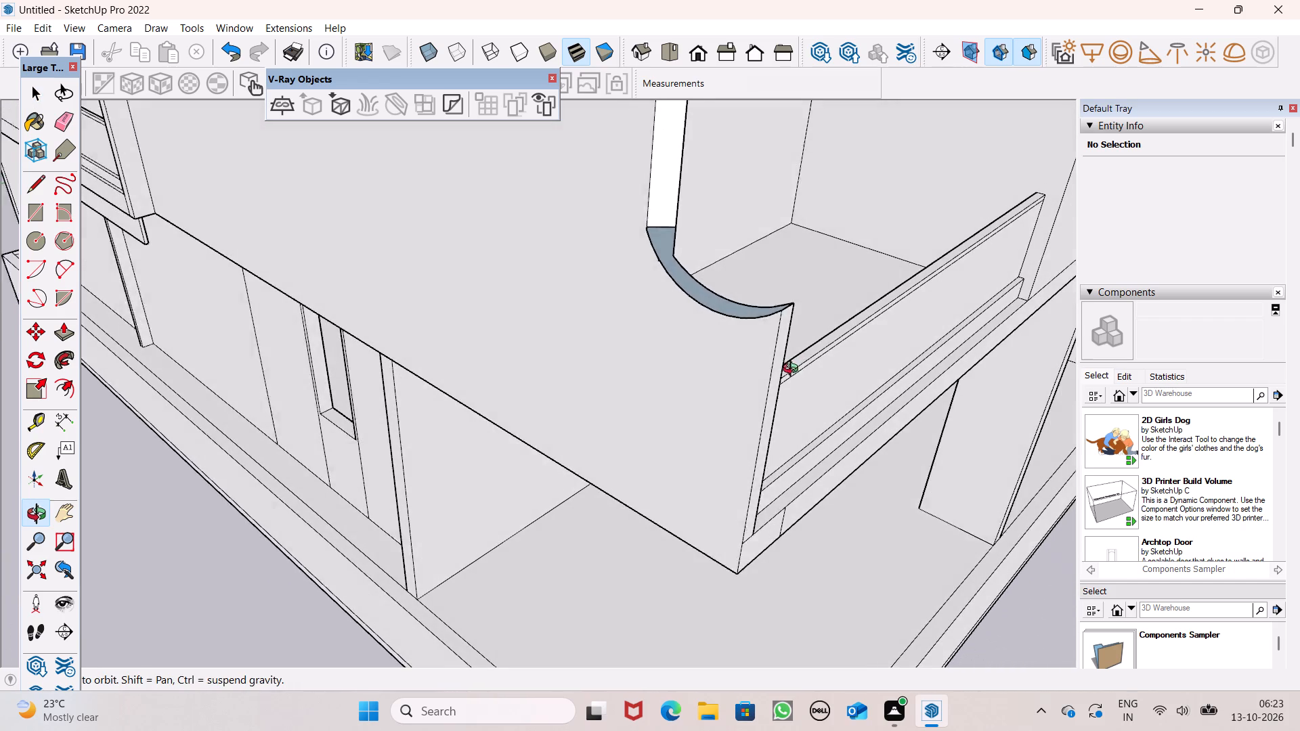
pyautogui.moveTo(794, 370); pyautogui.dragTo(795, 370, button='middle')
pyautogui.scroll(-3, 762, 365)
pyautogui.moveTo(748, 365); pyautogui.dragTo(735, 419, button='middle')
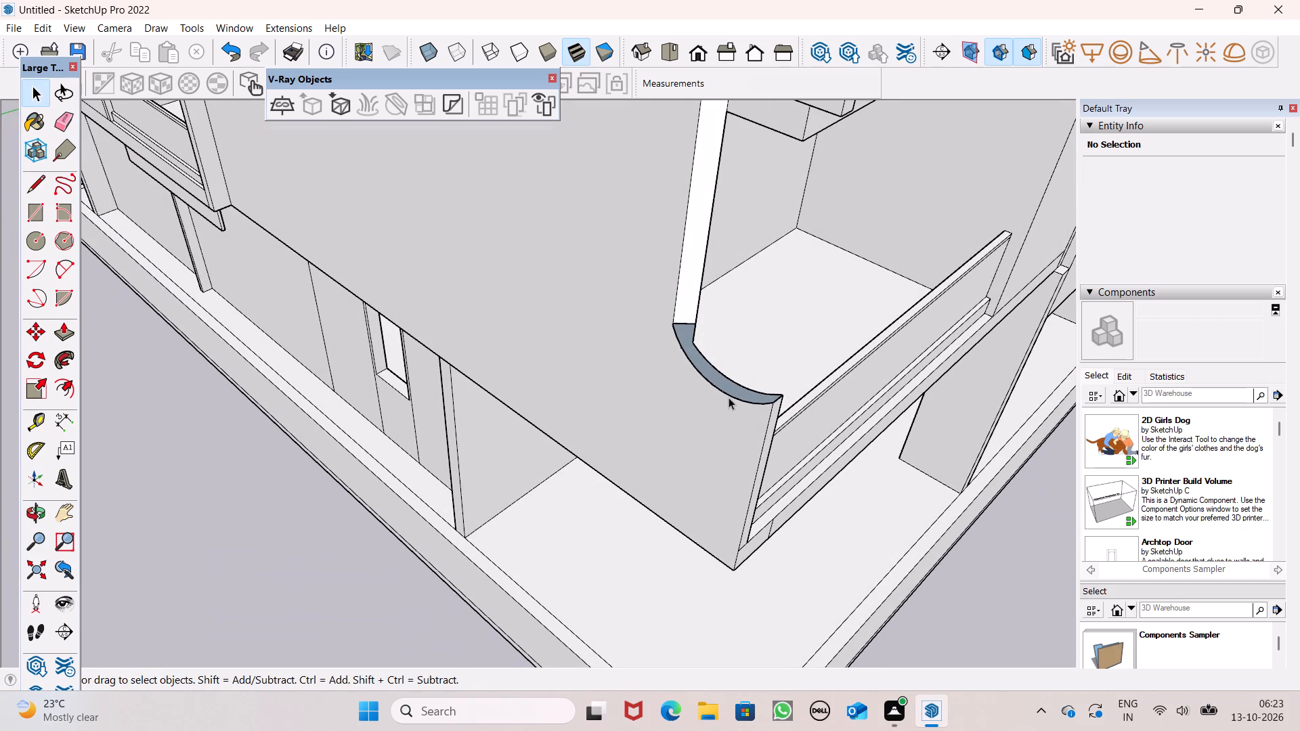
pyautogui.moveTo(853, 517); pyautogui.dragTo(992, 446, button='middle')
pyautogui.scroll(-6, 518, 505)
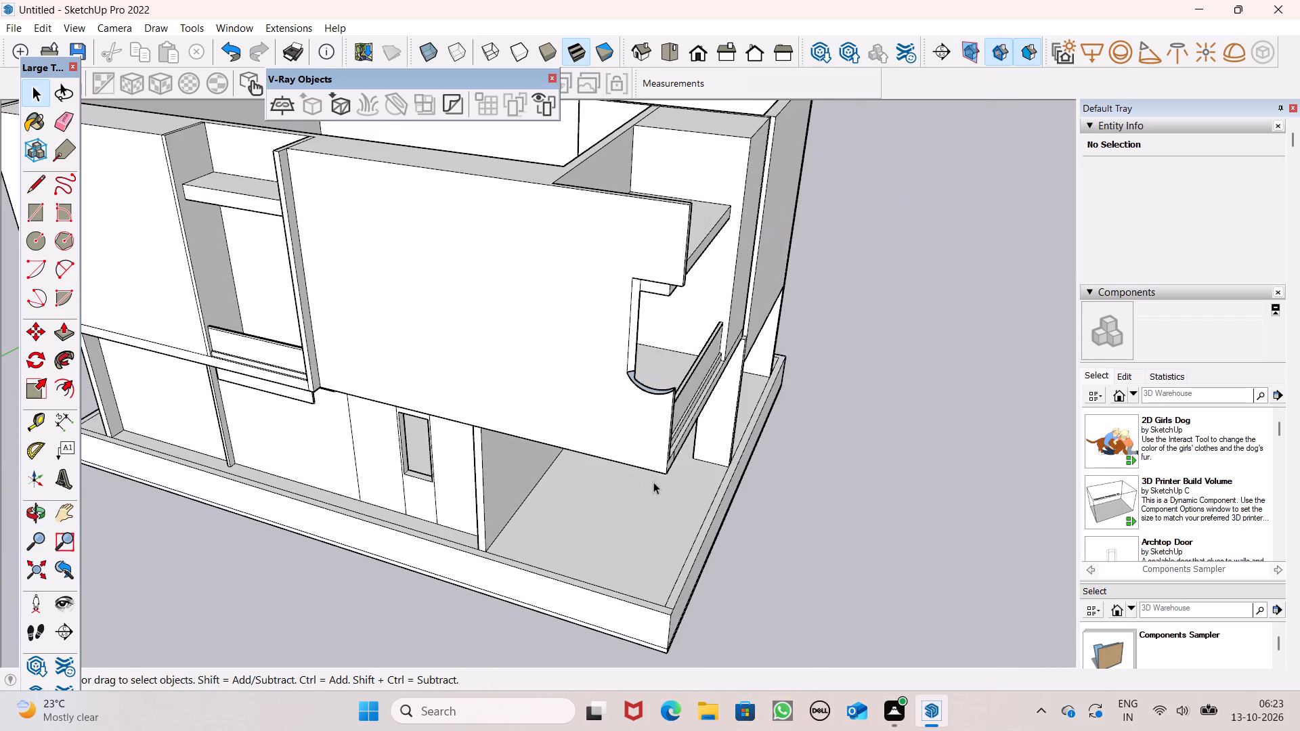
pyautogui.moveTo(653, 482); pyautogui.dragTo(698, 405, button='middle')
pyautogui.moveTo(752, 353); pyautogui.dragTo(758, 366, button='middle')
pyautogui.scroll(1, 758, 366)
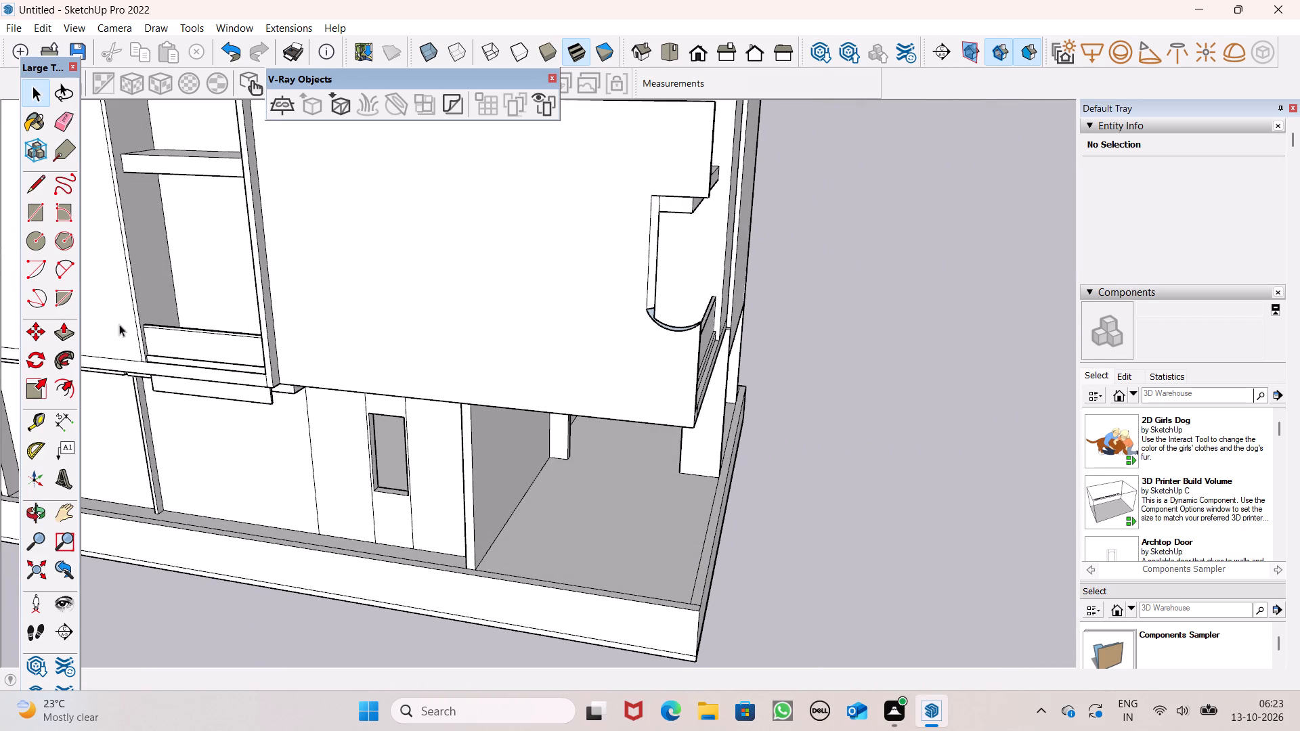
# Draw a rectangle about 3' 15/16" by 5 5/16" across the rounded corner, from its inner corner near the upright jamb to the far outer corner.
pyautogui.click(36, 211)
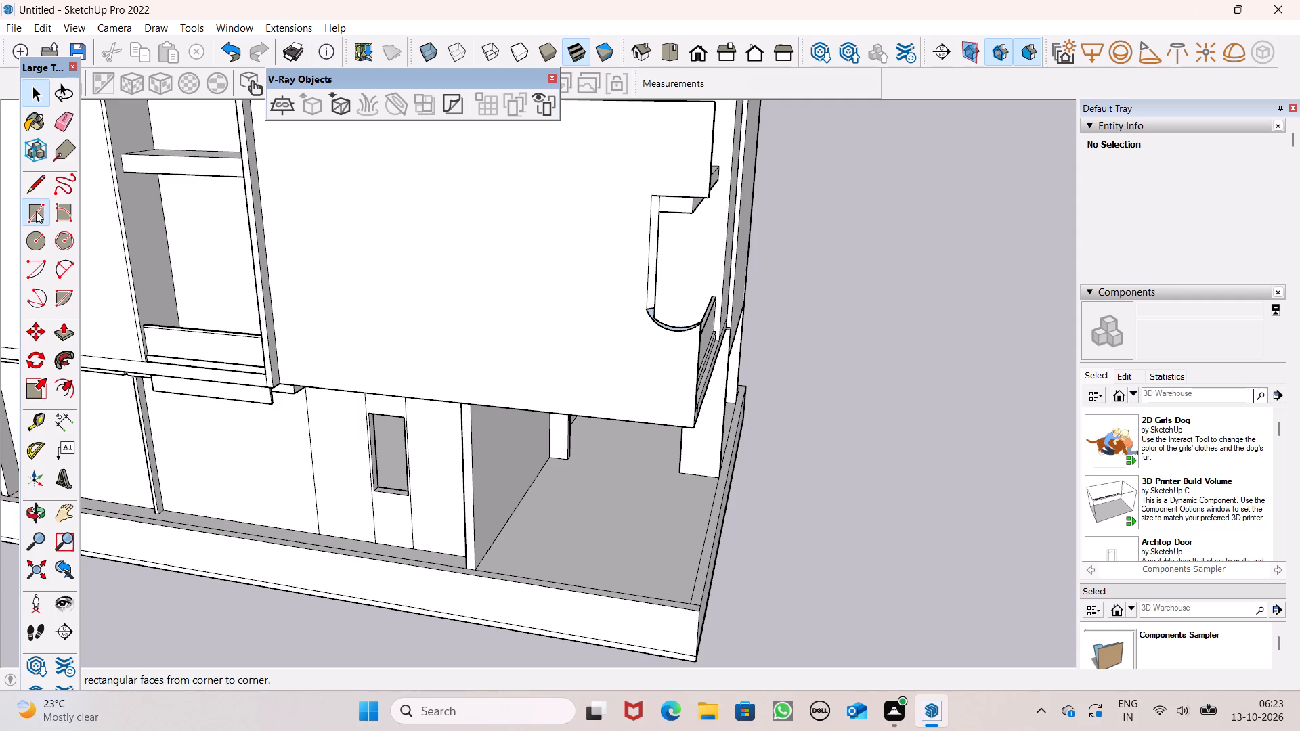
pyautogui.scroll(14, 663, 336)
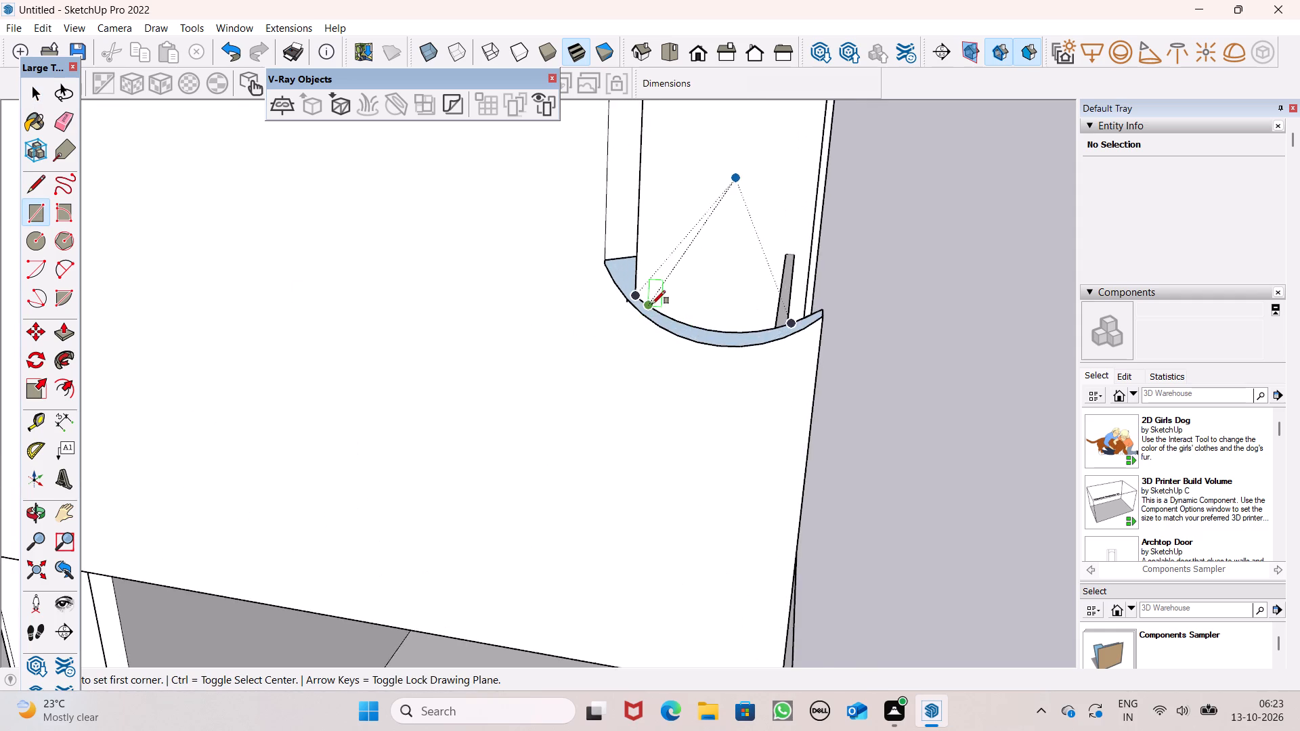
pyautogui.scroll(1, 656, 314)
pyautogui.moveTo(670, 364); pyautogui.dragTo(846, 652, button='middle')
pyautogui.moveTo(728, 408); pyautogui.dragTo(732, 478, button='middle')
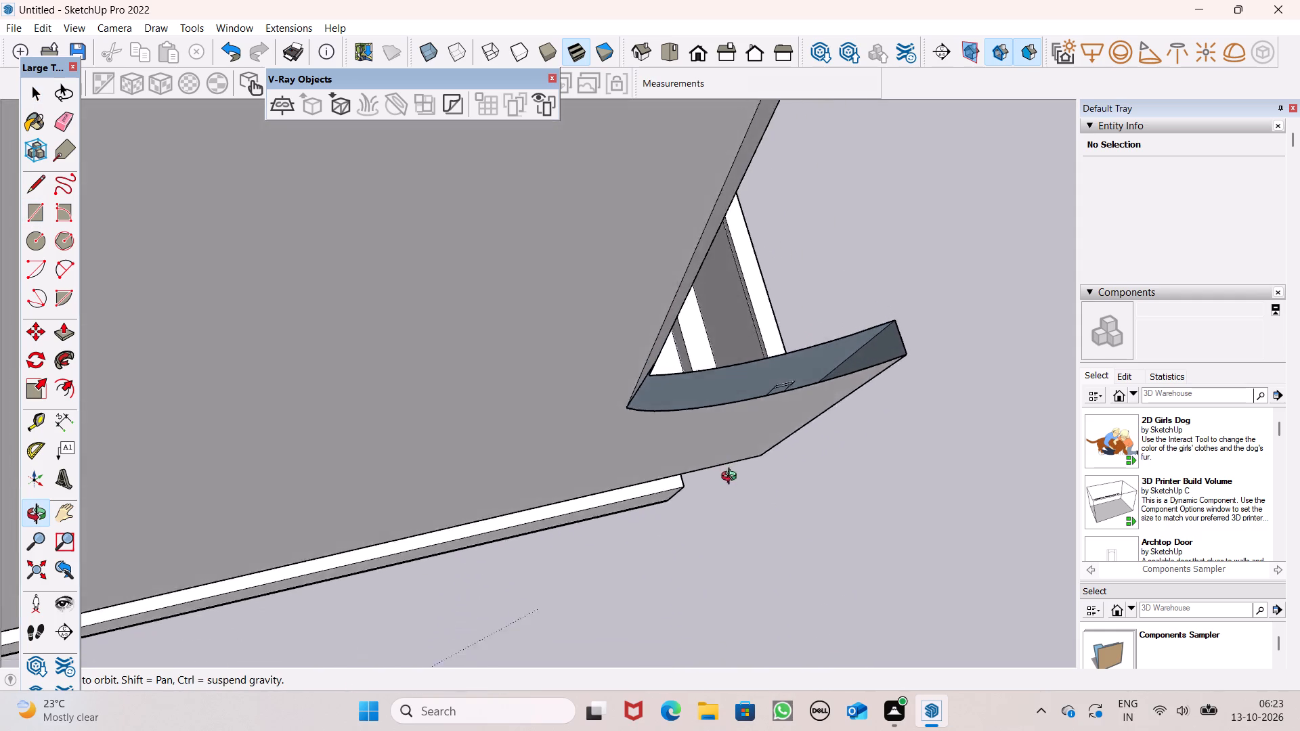
pyautogui.moveTo(732, 478); pyautogui.dragTo(624, 501, button='middle')
pyautogui.scroll(6, 821, 453)
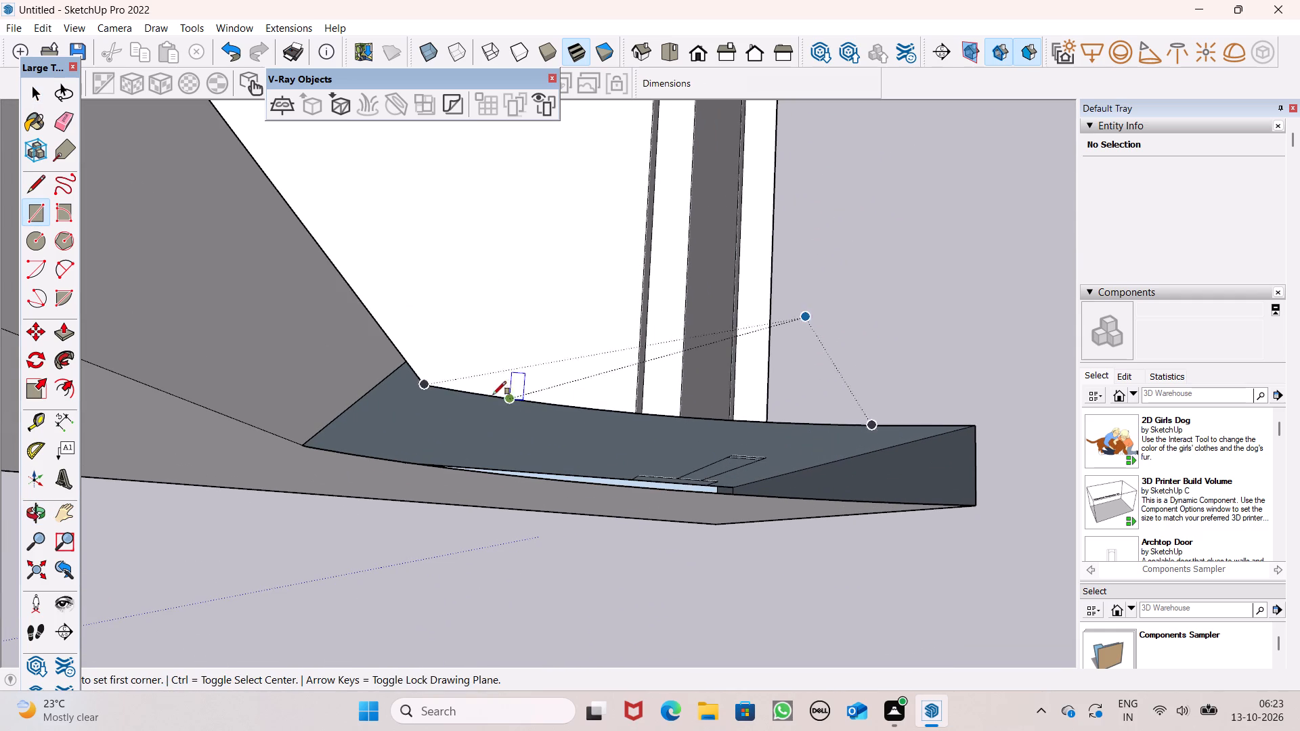
pyautogui.click(429, 386)
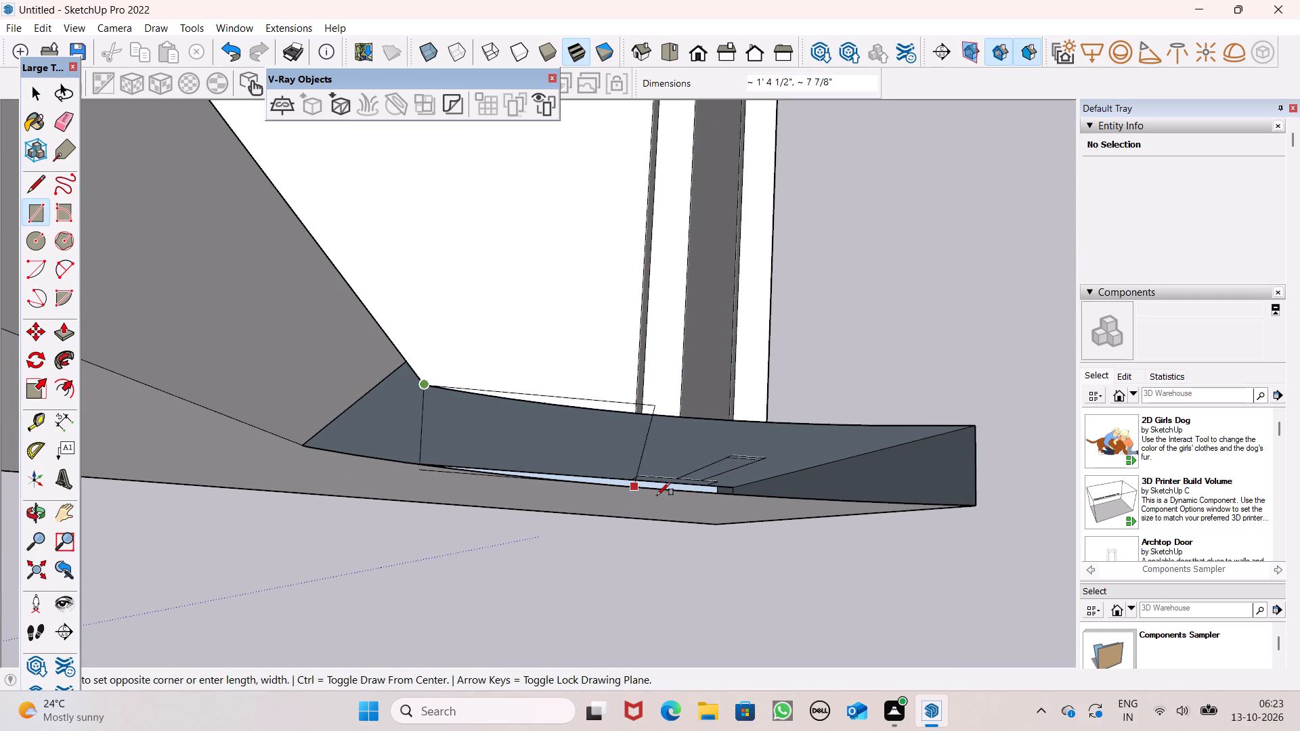
pyautogui.click(977, 506)
# Draw a rectangle about 7 5/8" by 8 1/4" over the triangular gap between the upright jamb and the new straight face.
pyautogui.scroll(-3, 877, 466)
pyautogui.moveTo(830, 518); pyautogui.dragTo(833, 417, button='middle')
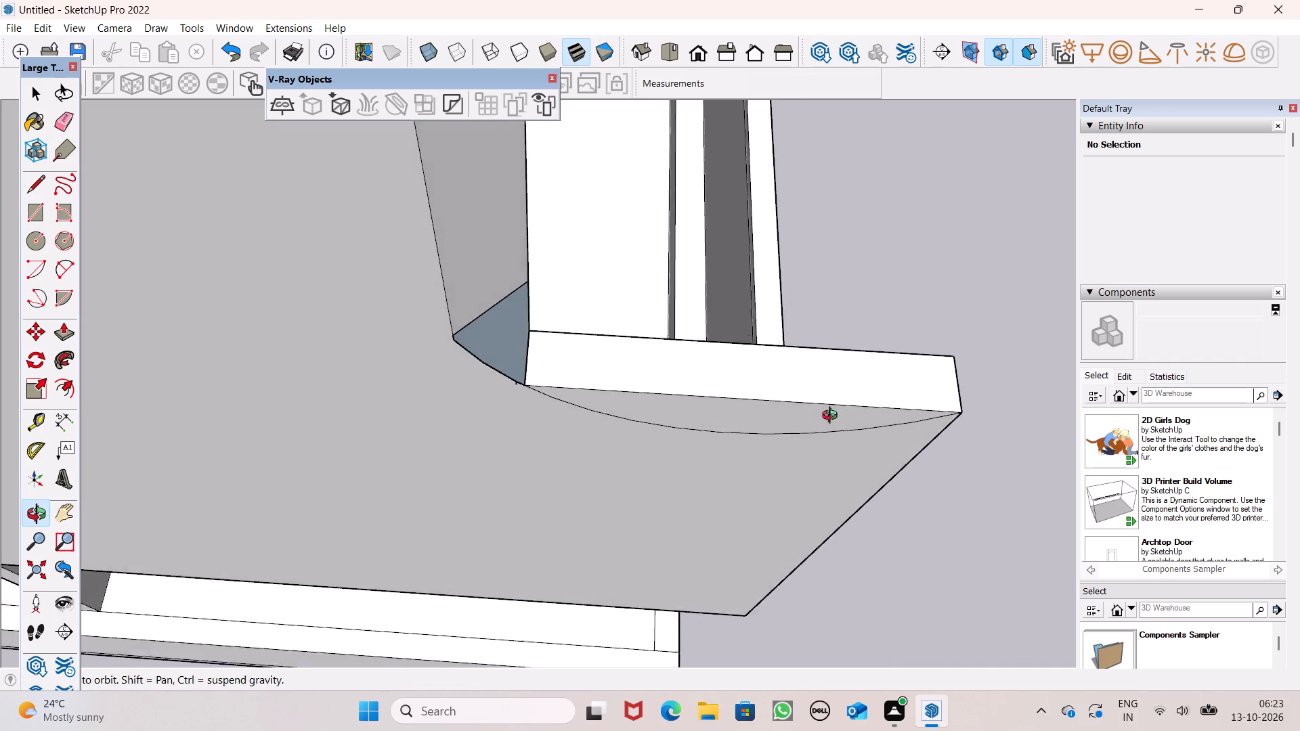
pyautogui.moveTo(833, 417); pyautogui.dragTo(838, 403, button='middle')
pyautogui.scroll(3, 523, 327)
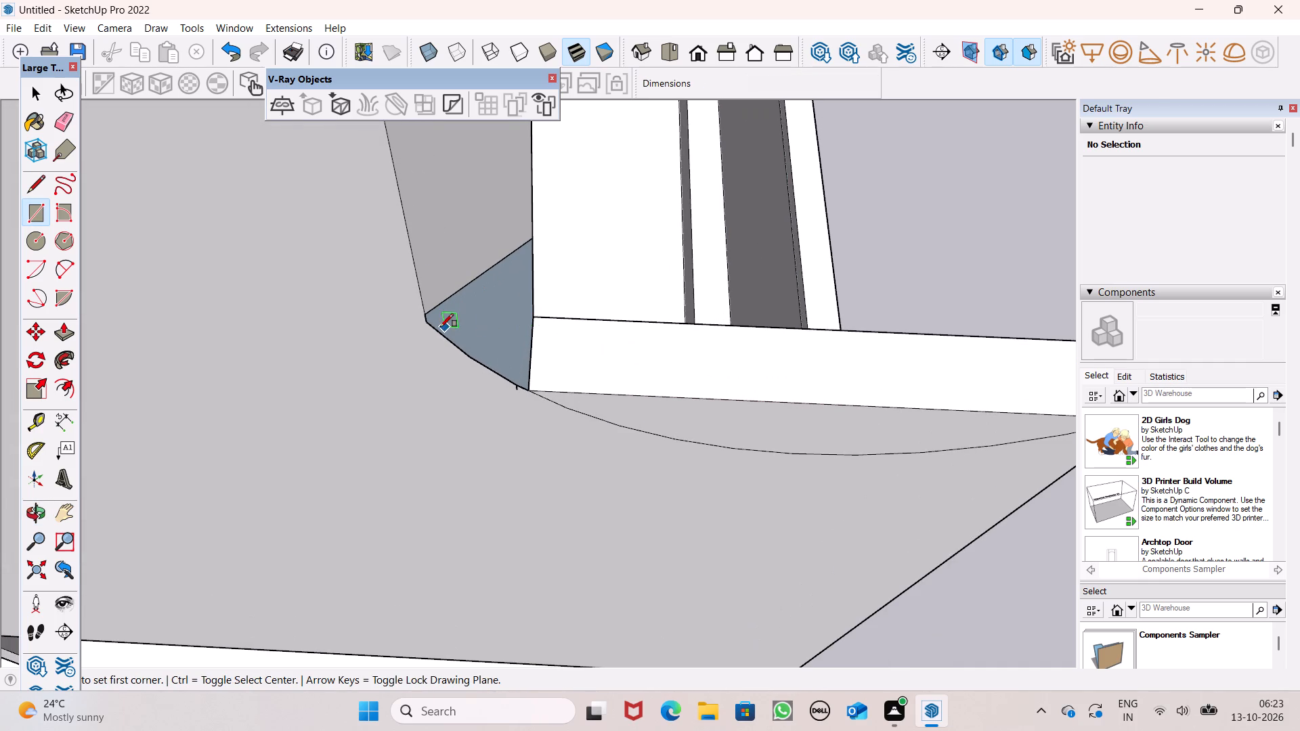
pyautogui.click(423, 314)
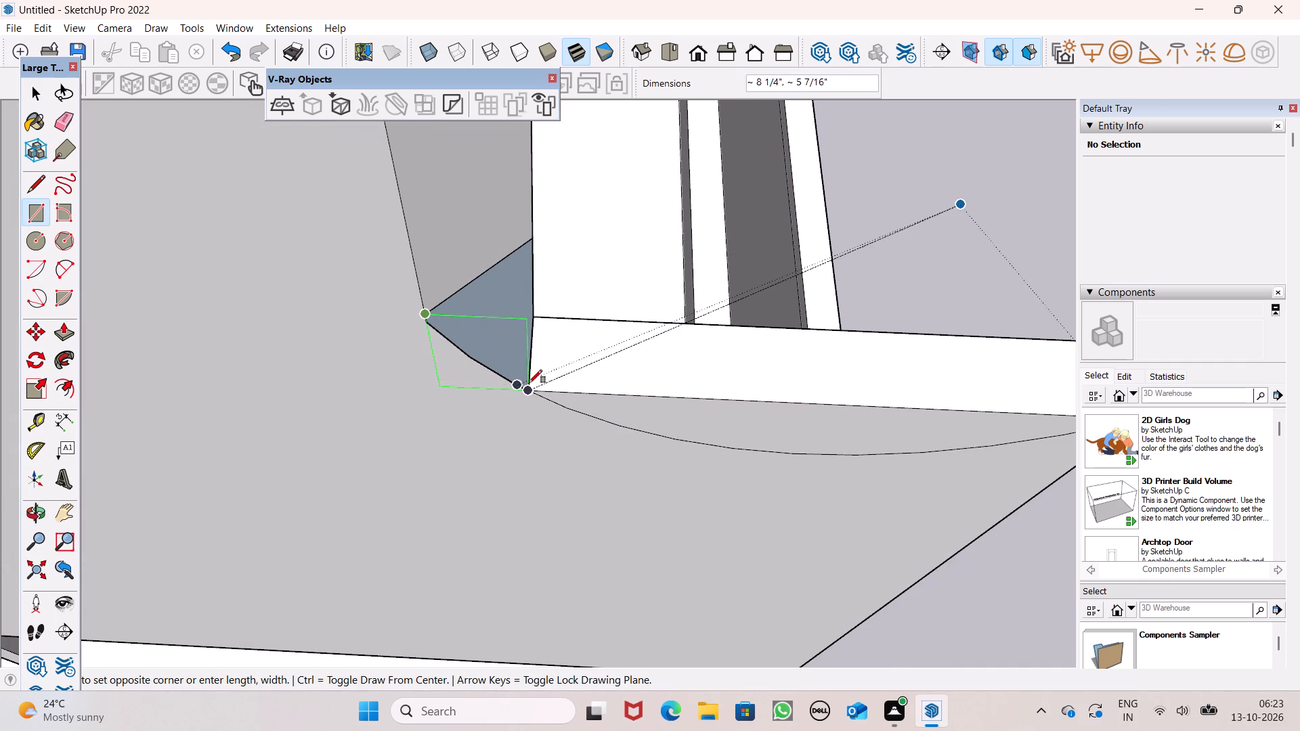
pyautogui.click(541, 314)
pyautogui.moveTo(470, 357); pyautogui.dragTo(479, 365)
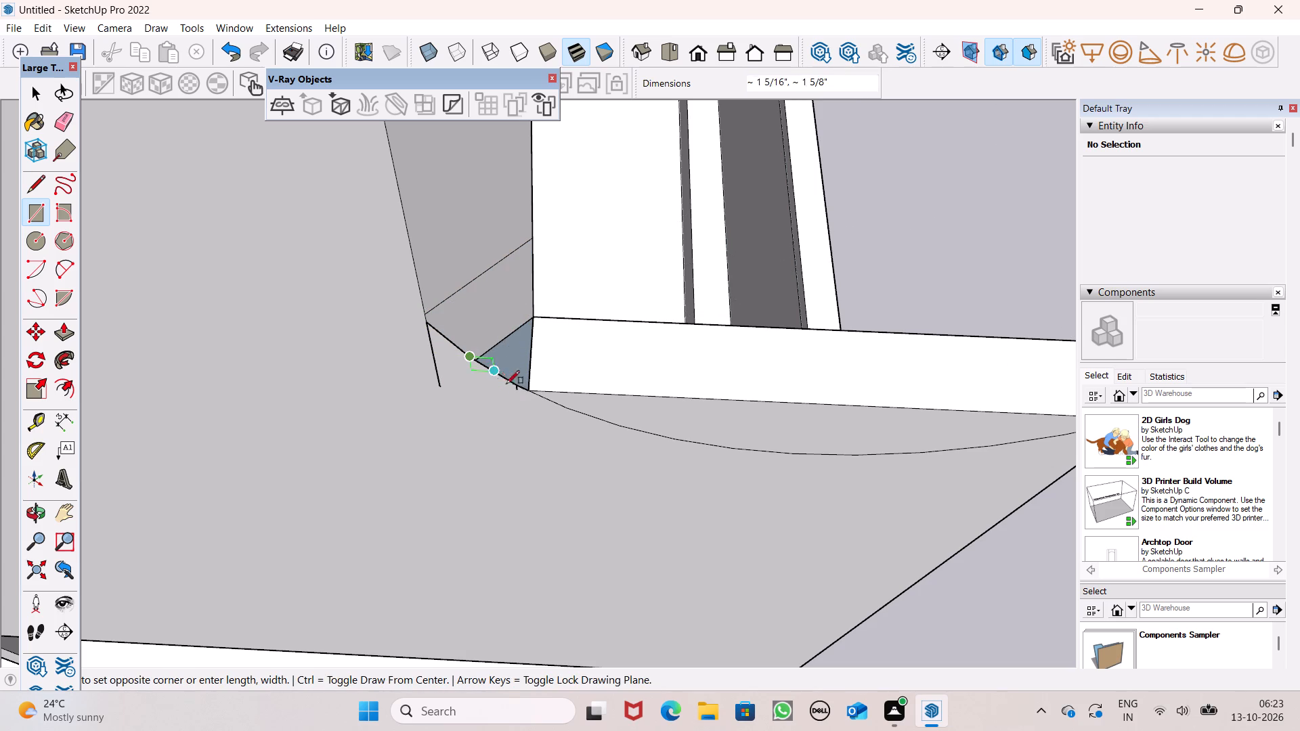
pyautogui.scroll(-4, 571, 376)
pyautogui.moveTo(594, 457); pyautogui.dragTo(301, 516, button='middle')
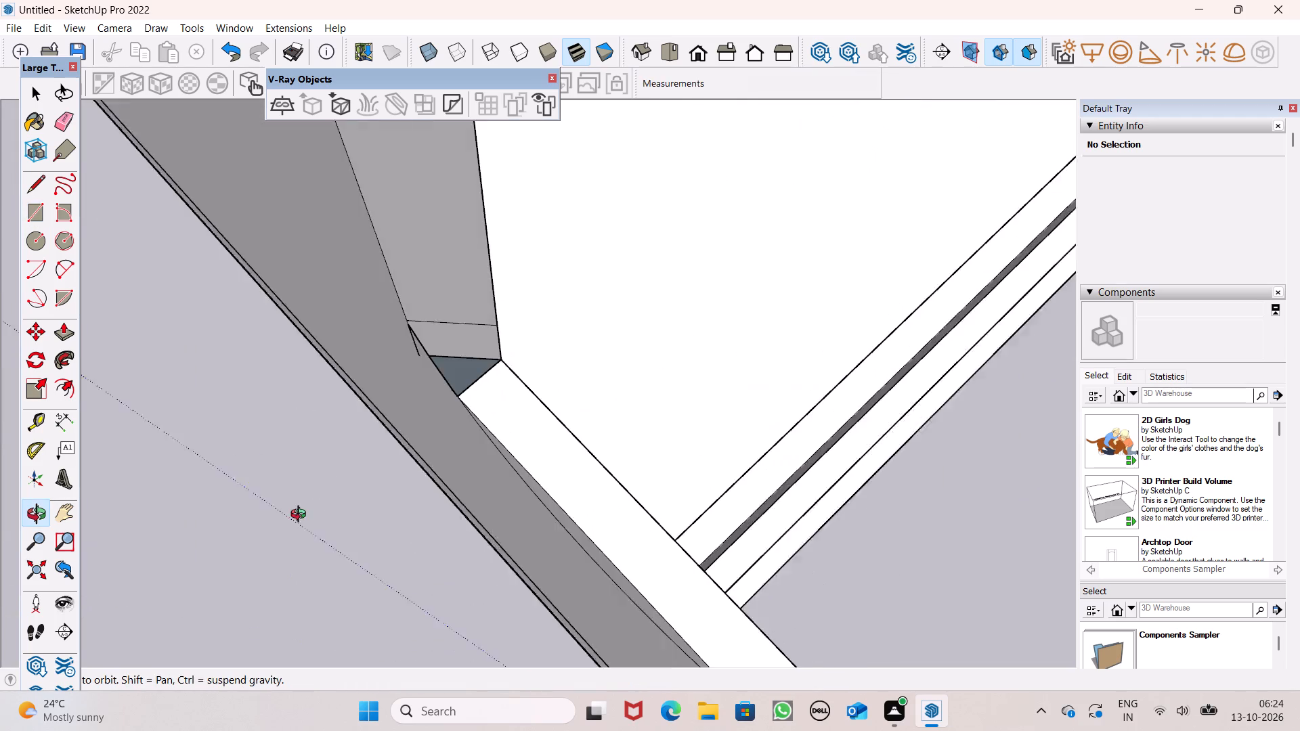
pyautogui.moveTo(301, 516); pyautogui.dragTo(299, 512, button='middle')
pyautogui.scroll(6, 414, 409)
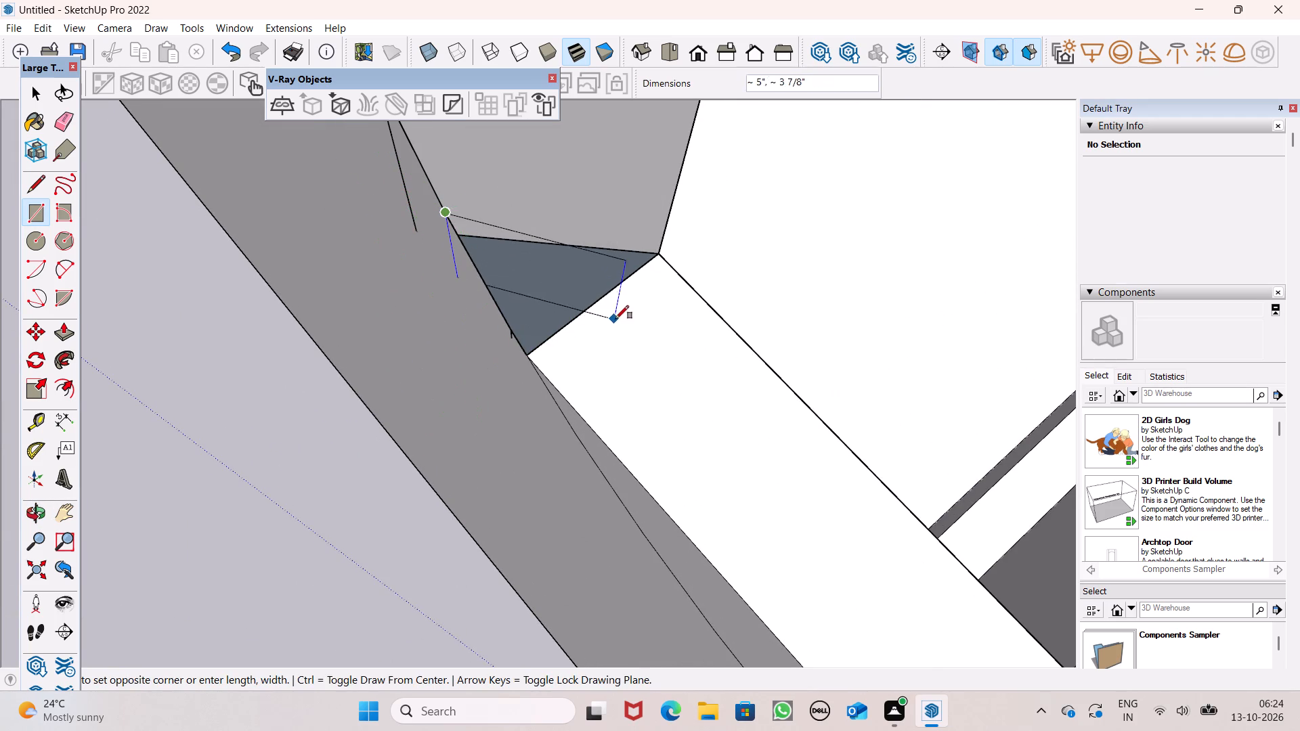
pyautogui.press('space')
# Erase the leftover curved edge on the outer wall face below the new straight sill.
pyautogui.scroll(-4, 539, 326)
pyautogui.moveTo(573, 412); pyautogui.dragTo(661, 325, button='middle')
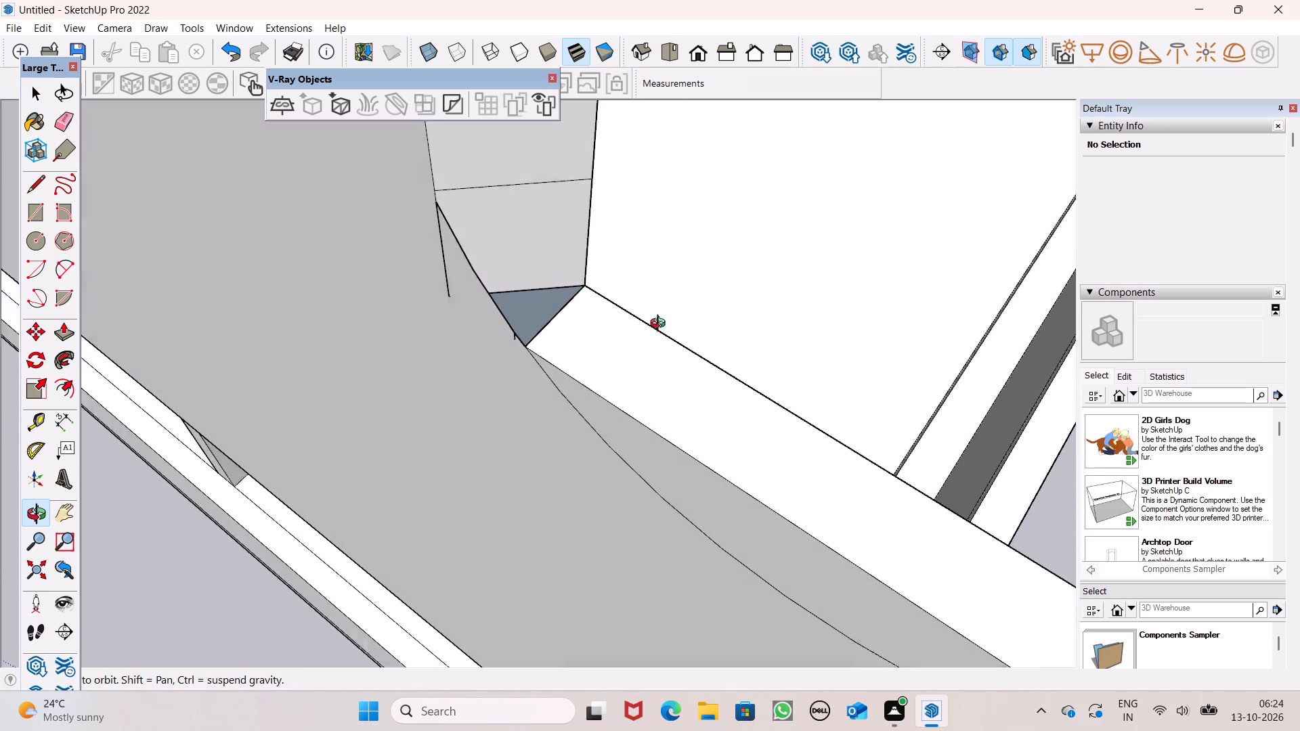
pyautogui.moveTo(661, 325); pyautogui.dragTo(671, 317, button='middle')
pyautogui.click(62, 131)
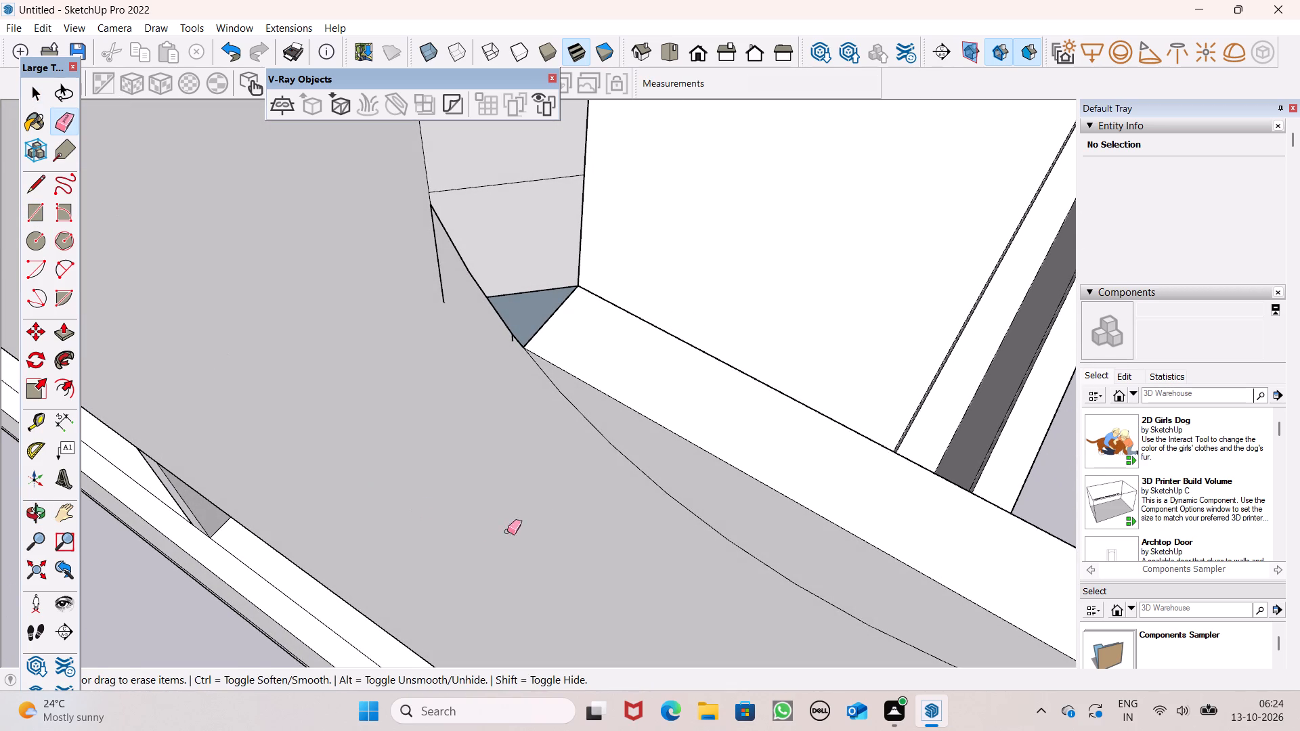
pyautogui.moveTo(662, 485); pyautogui.dragTo(637, 505)
pyautogui.scroll(-6, 636, 477)
pyautogui.scroll(-3, 785, 443)
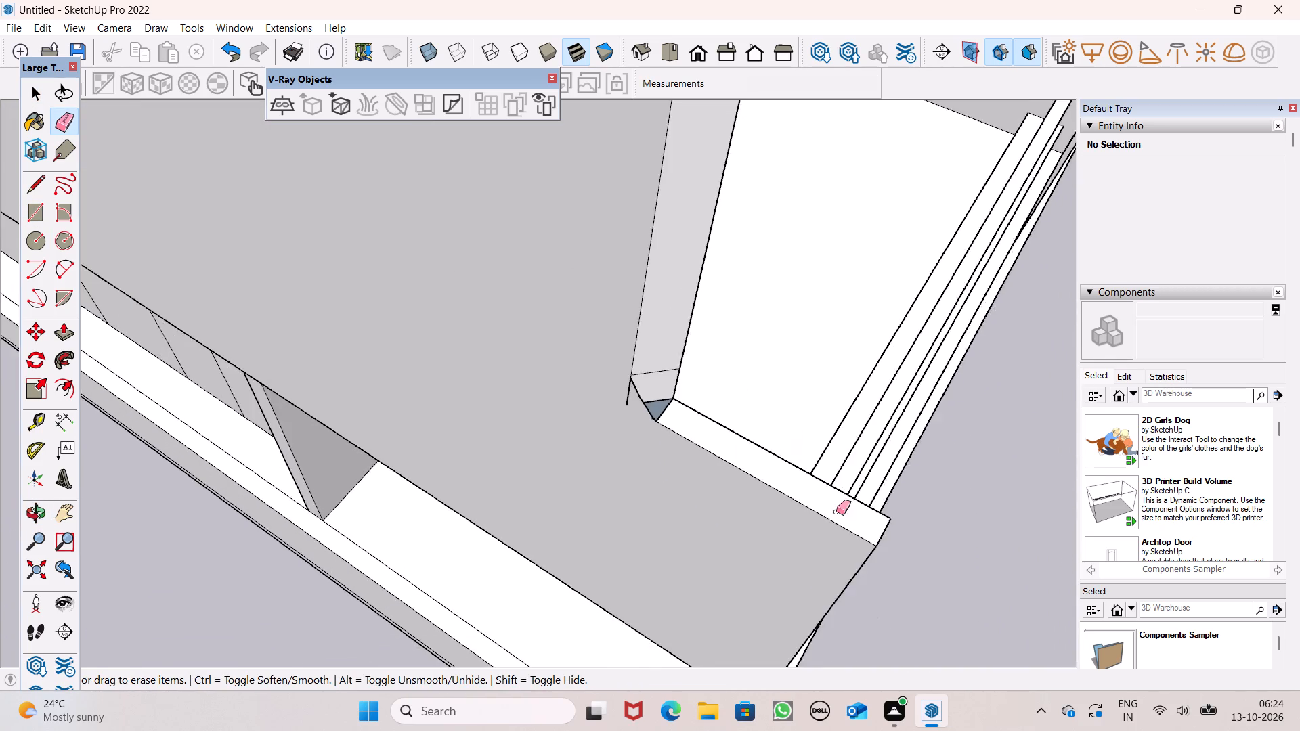
# Erase the slanted edge crossing the upright jamb face just above the triangular corner gap.
pyautogui.moveTo(833, 520); pyautogui.dragTo(353, 502, button='middle')
pyautogui.scroll(2, 388, 433)
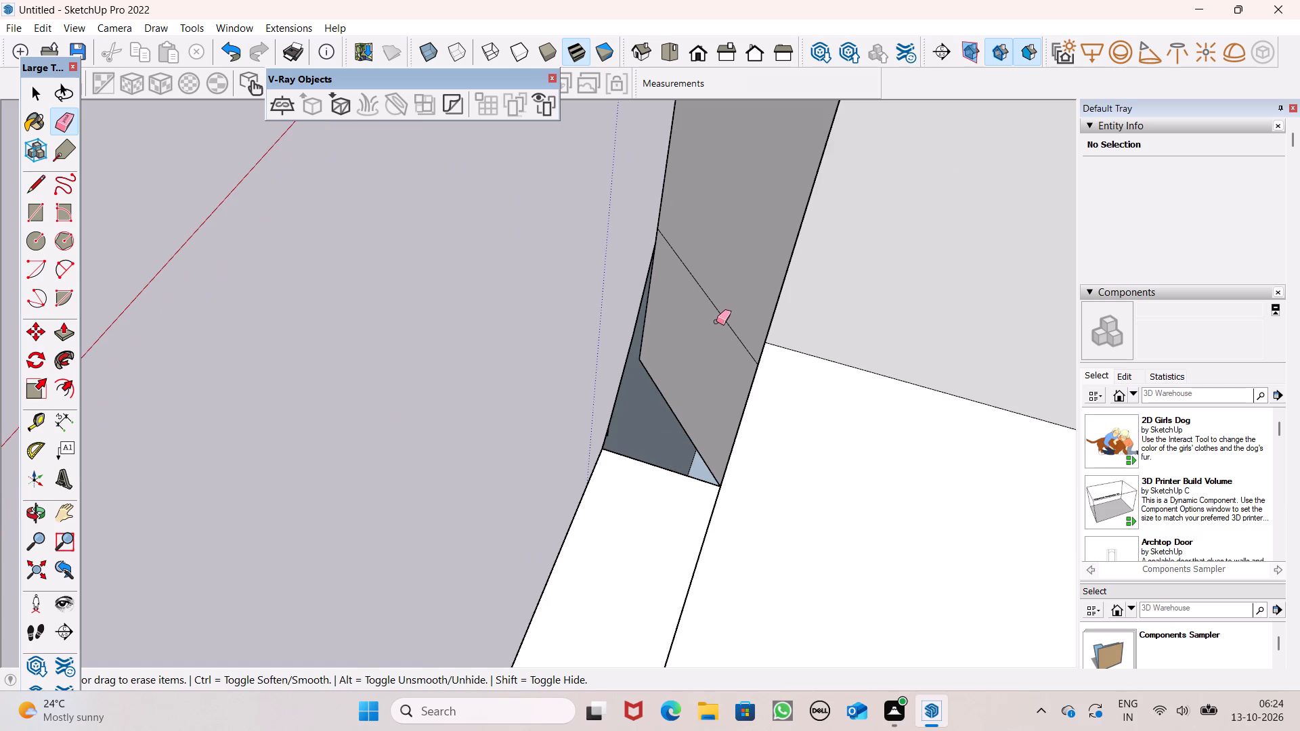
pyautogui.click(718, 320)
pyautogui.click(725, 315)
pyautogui.scroll(-7, 705, 346)
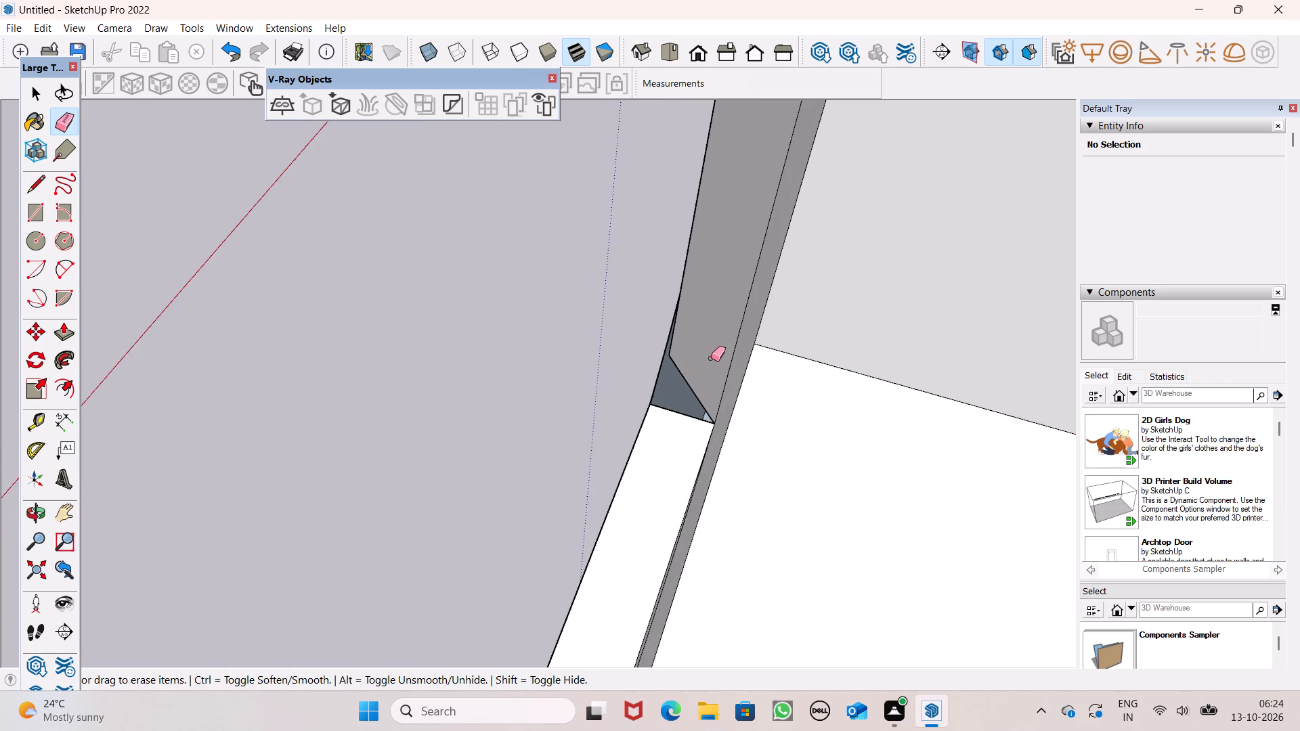
pyautogui.scroll(-5, 714, 364)
# Erase the leftover curved edge on the balcony side wall's inner face below the straight sill.
pyautogui.moveTo(708, 513); pyautogui.dragTo(602, 458, button='middle')
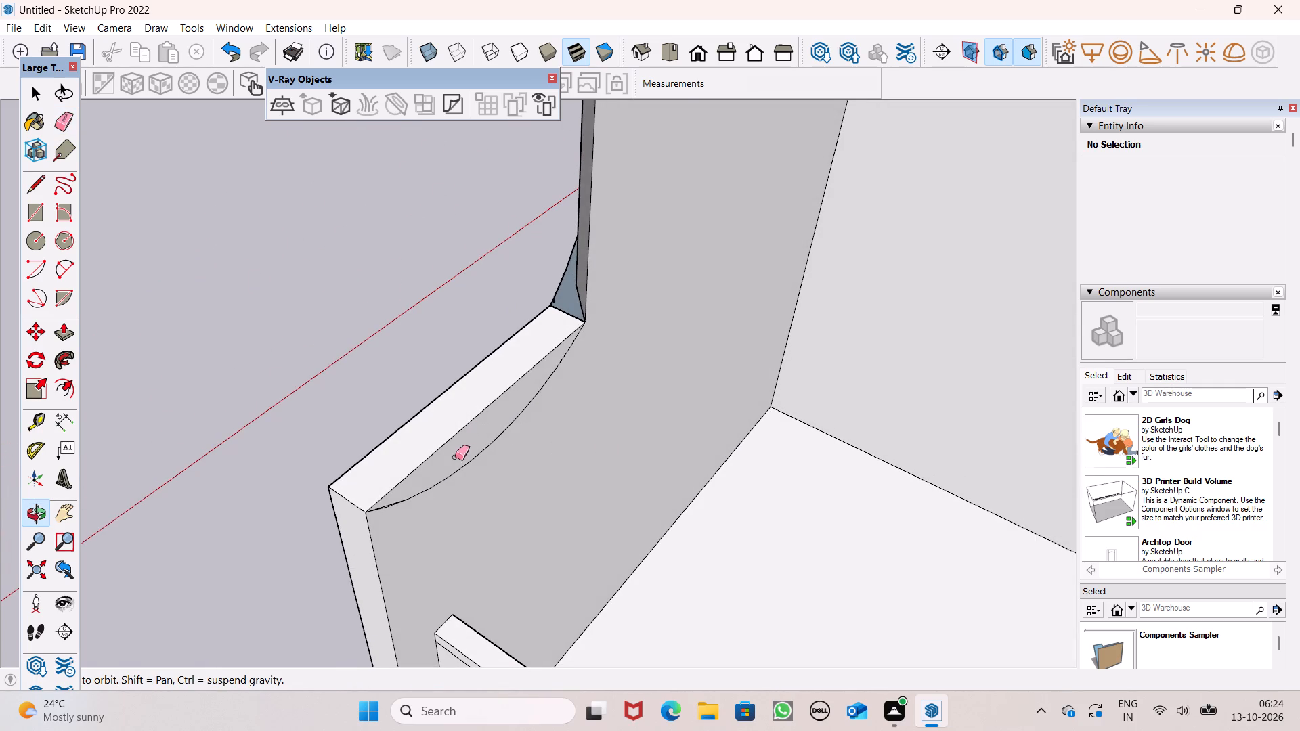
pyautogui.moveTo(455, 461); pyautogui.dragTo(457, 467)
pyautogui.moveTo(404, 495); pyautogui.dragTo(399, 502)
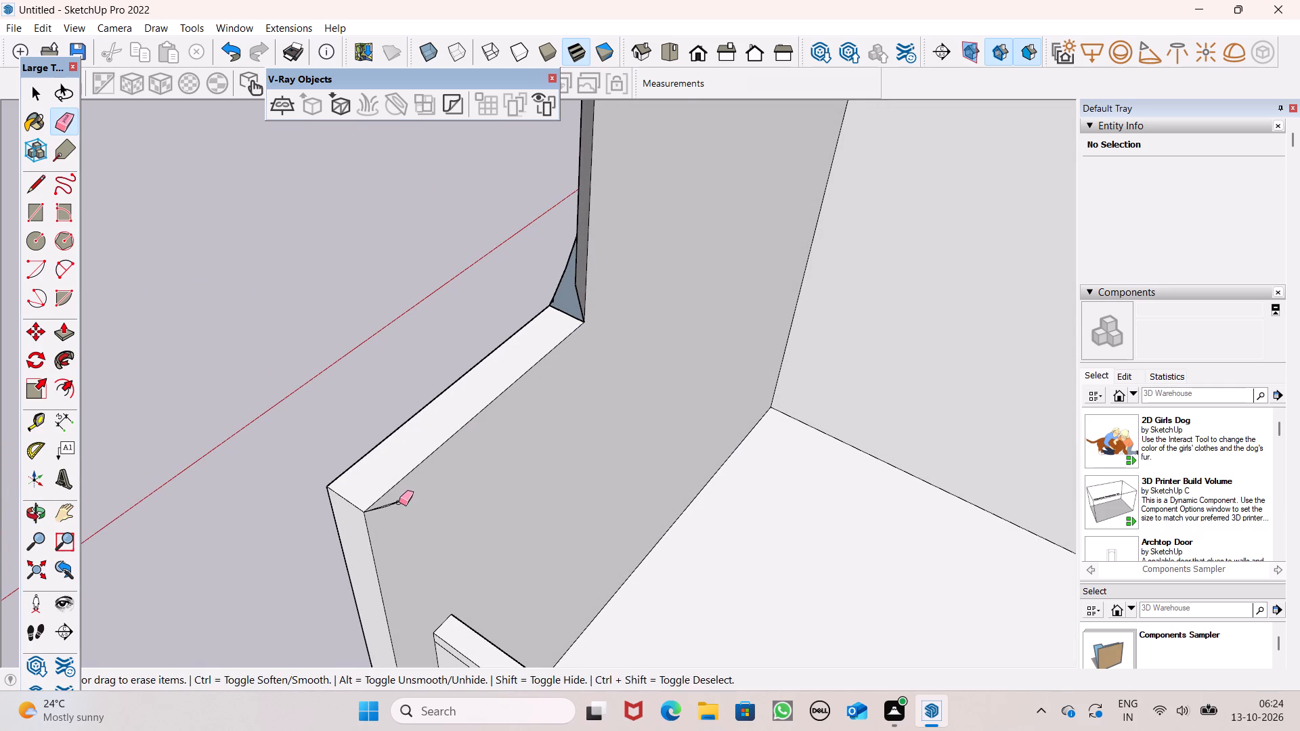
pyautogui.moveTo(399, 502); pyautogui.dragTo(399, 503)
pyautogui.scroll(-2, 426, 510)
pyautogui.press('space')
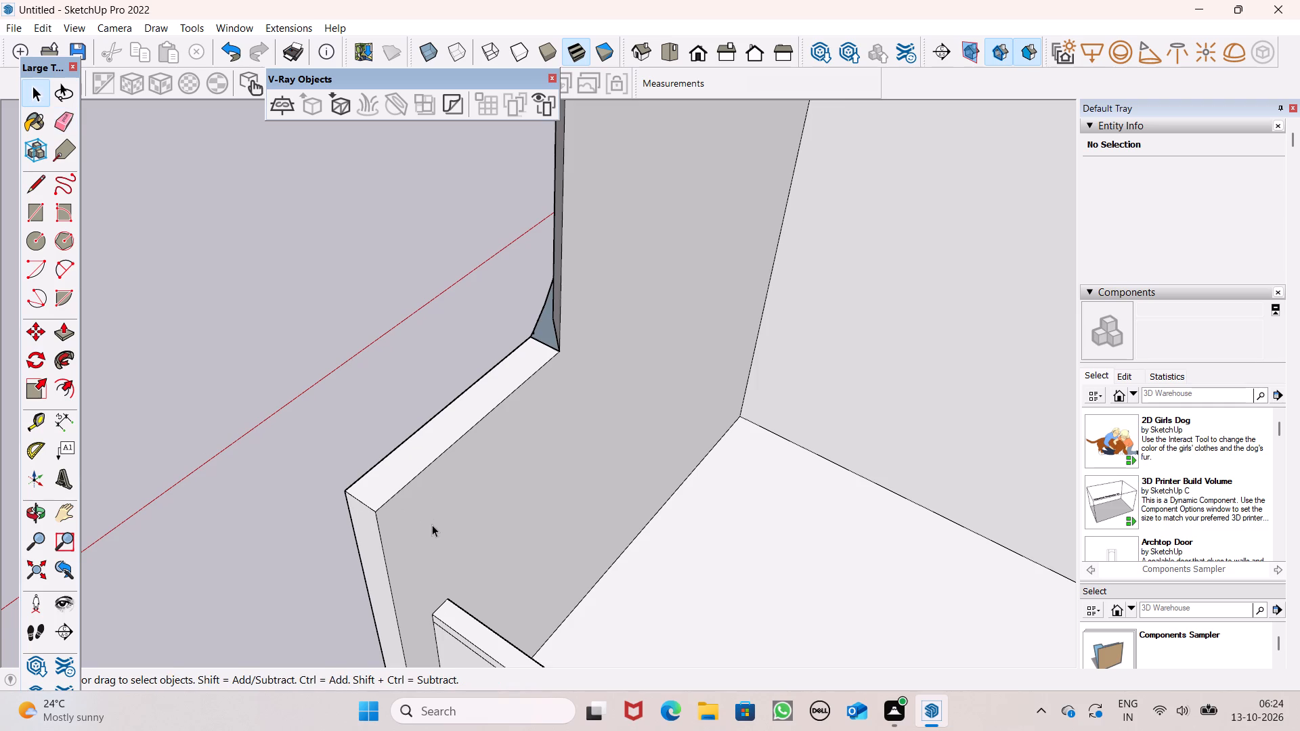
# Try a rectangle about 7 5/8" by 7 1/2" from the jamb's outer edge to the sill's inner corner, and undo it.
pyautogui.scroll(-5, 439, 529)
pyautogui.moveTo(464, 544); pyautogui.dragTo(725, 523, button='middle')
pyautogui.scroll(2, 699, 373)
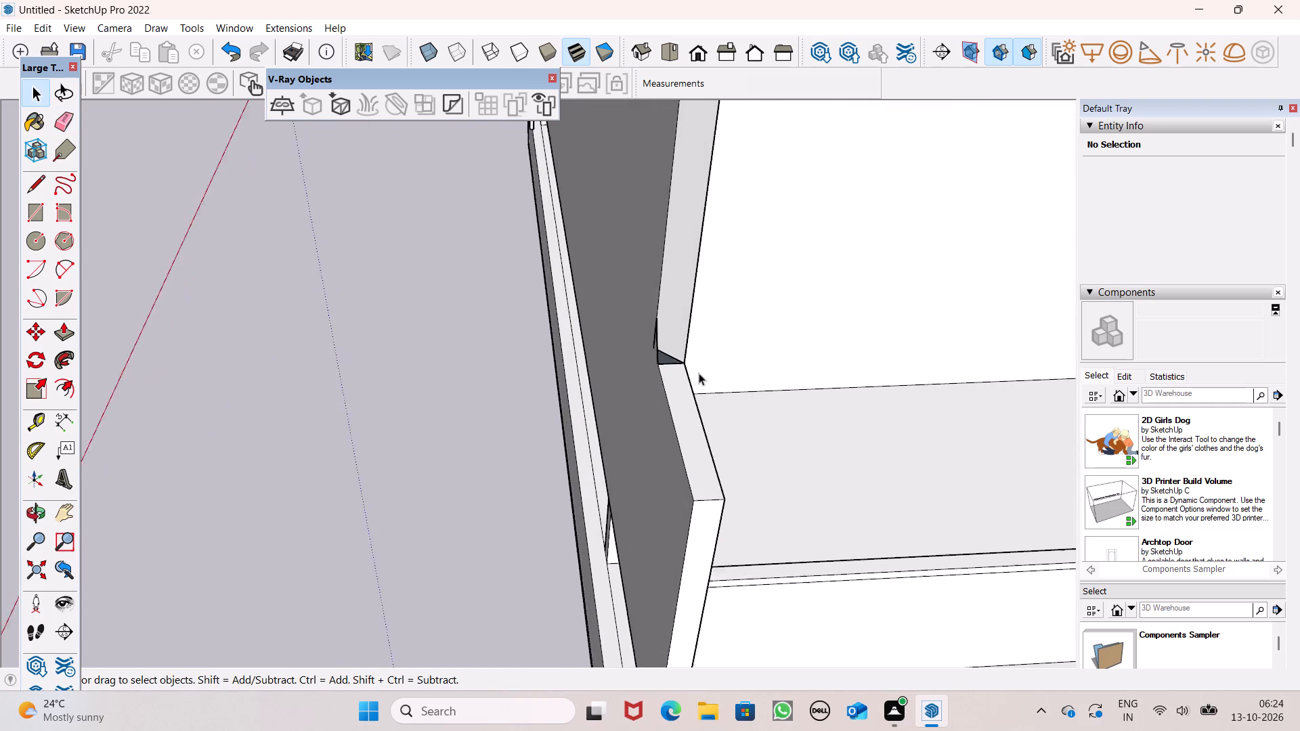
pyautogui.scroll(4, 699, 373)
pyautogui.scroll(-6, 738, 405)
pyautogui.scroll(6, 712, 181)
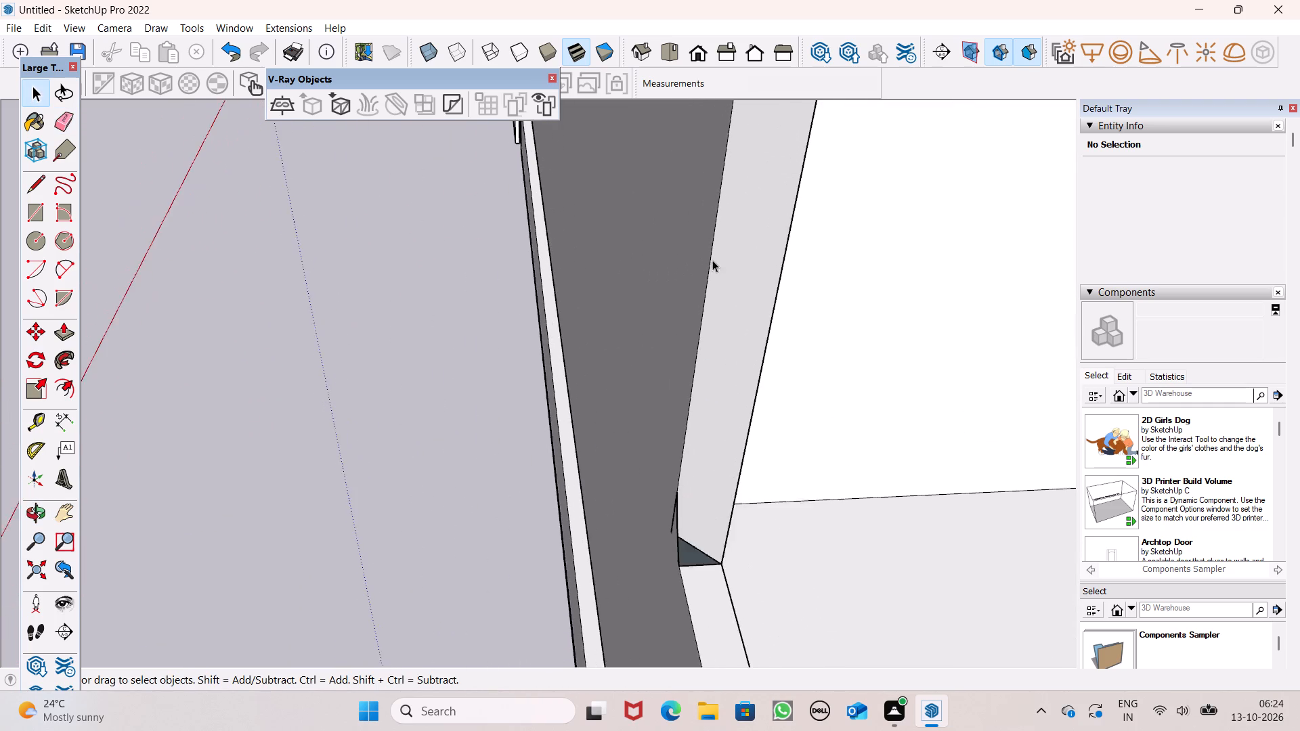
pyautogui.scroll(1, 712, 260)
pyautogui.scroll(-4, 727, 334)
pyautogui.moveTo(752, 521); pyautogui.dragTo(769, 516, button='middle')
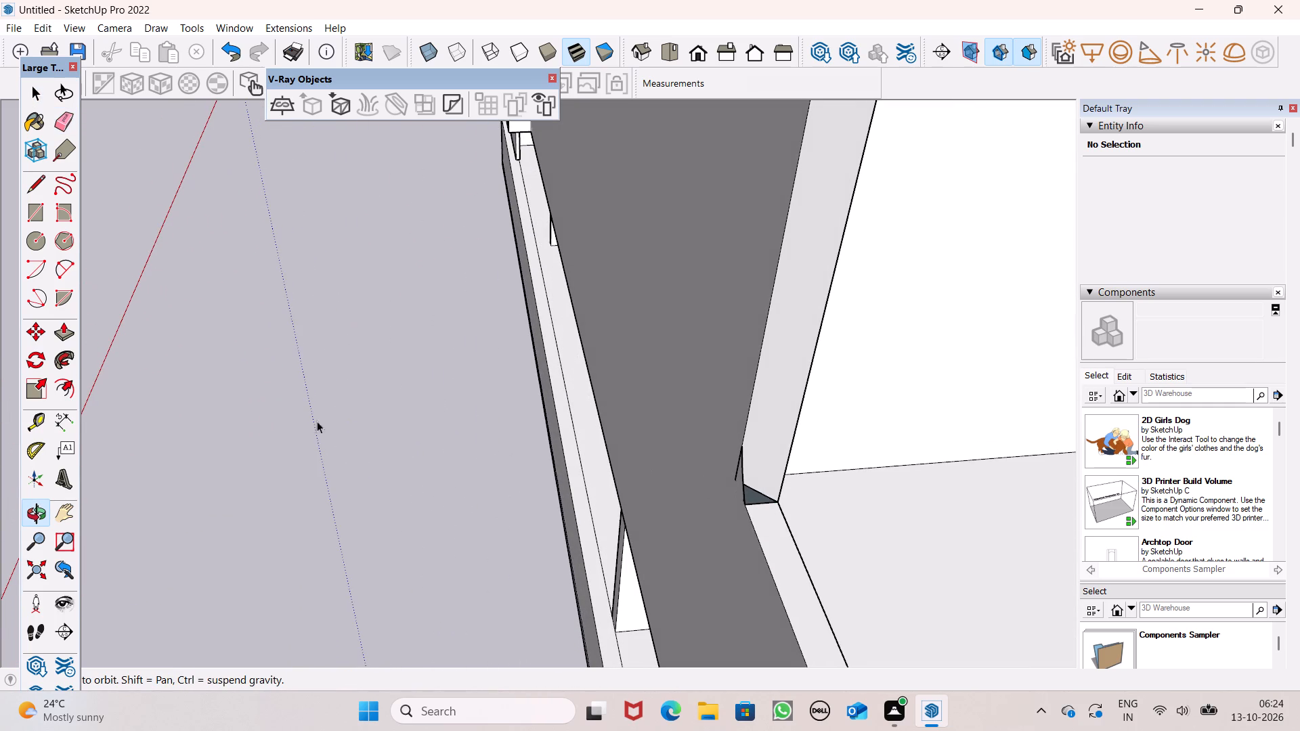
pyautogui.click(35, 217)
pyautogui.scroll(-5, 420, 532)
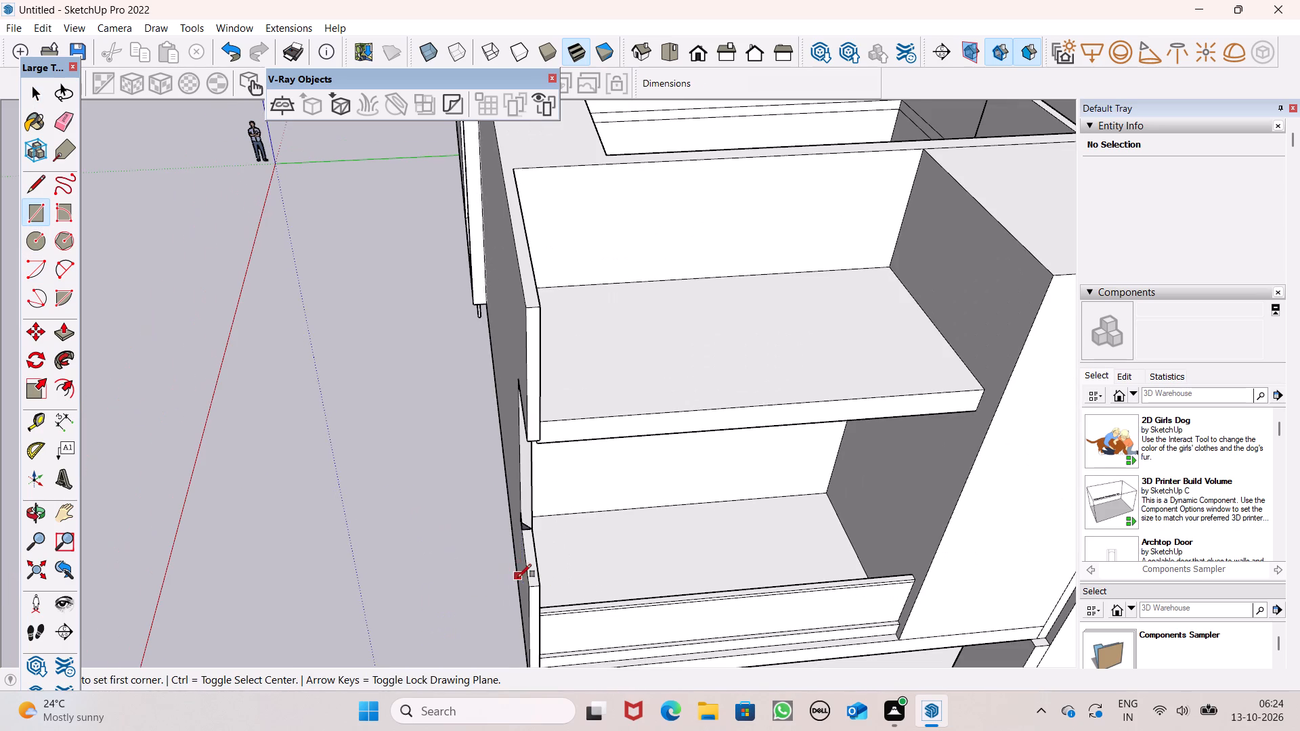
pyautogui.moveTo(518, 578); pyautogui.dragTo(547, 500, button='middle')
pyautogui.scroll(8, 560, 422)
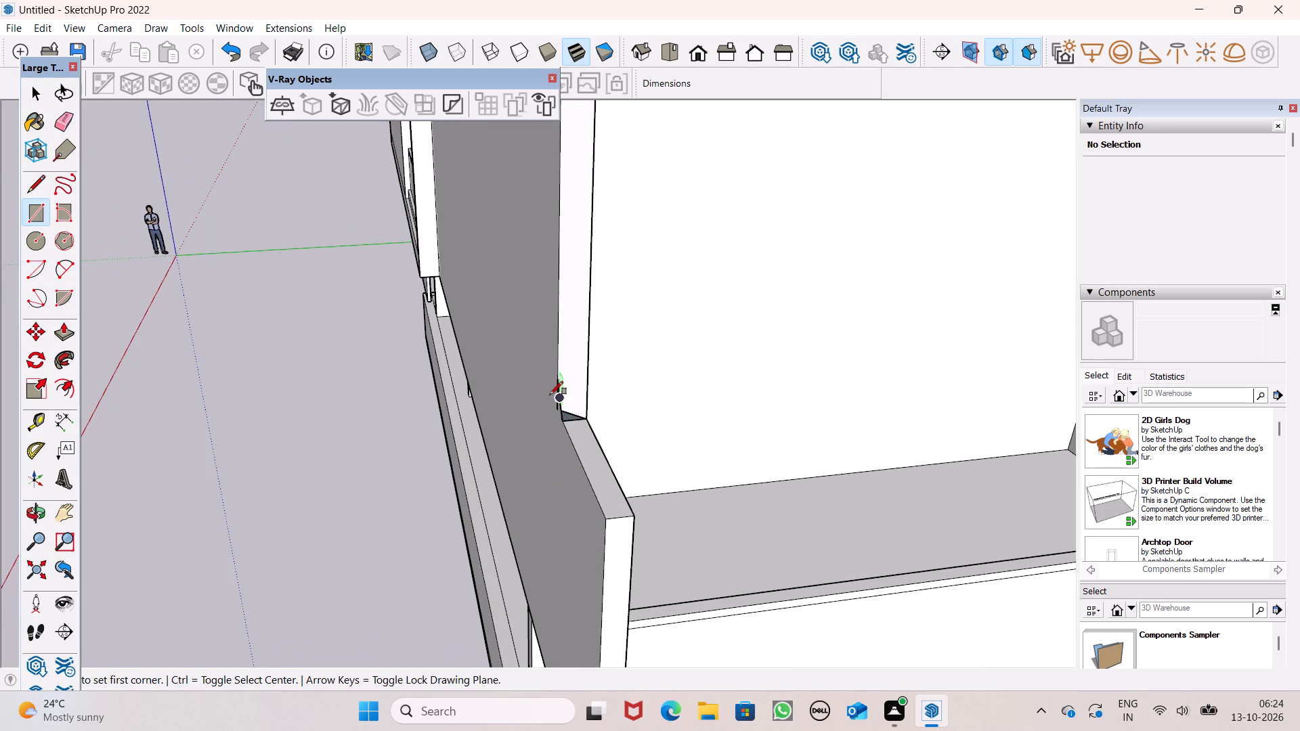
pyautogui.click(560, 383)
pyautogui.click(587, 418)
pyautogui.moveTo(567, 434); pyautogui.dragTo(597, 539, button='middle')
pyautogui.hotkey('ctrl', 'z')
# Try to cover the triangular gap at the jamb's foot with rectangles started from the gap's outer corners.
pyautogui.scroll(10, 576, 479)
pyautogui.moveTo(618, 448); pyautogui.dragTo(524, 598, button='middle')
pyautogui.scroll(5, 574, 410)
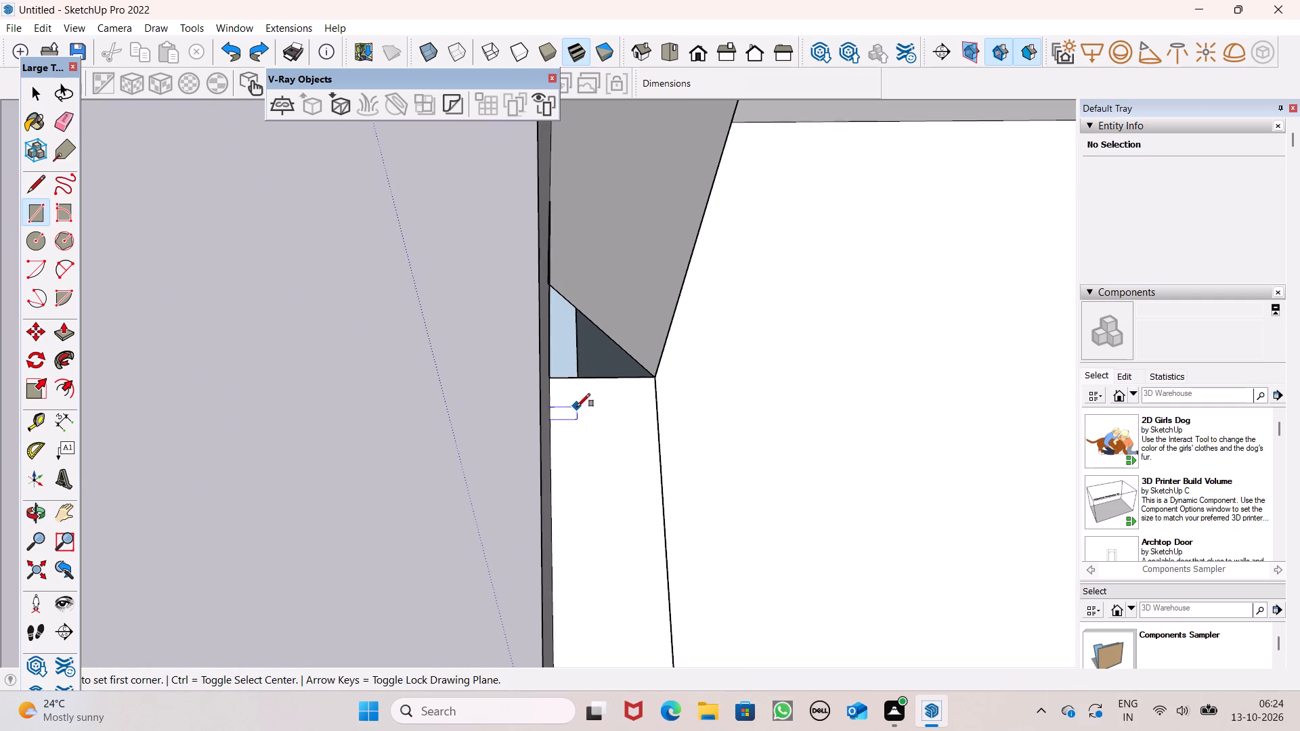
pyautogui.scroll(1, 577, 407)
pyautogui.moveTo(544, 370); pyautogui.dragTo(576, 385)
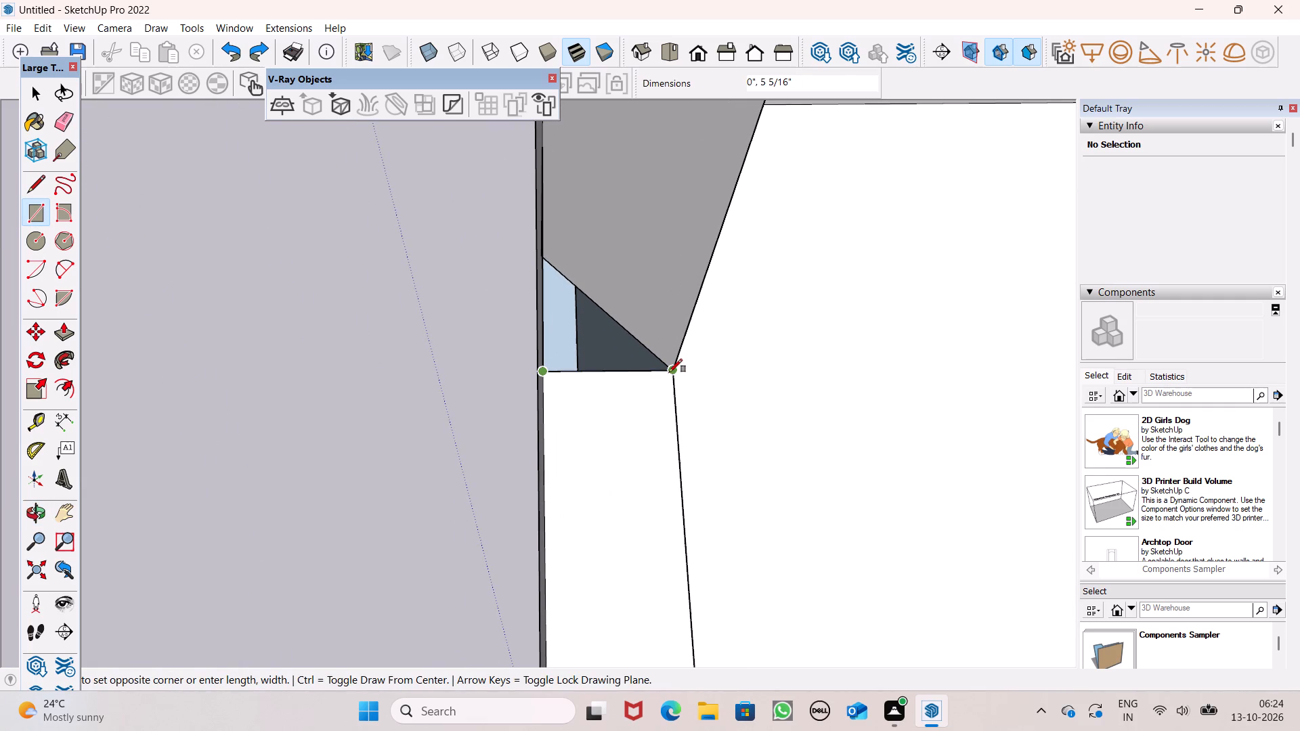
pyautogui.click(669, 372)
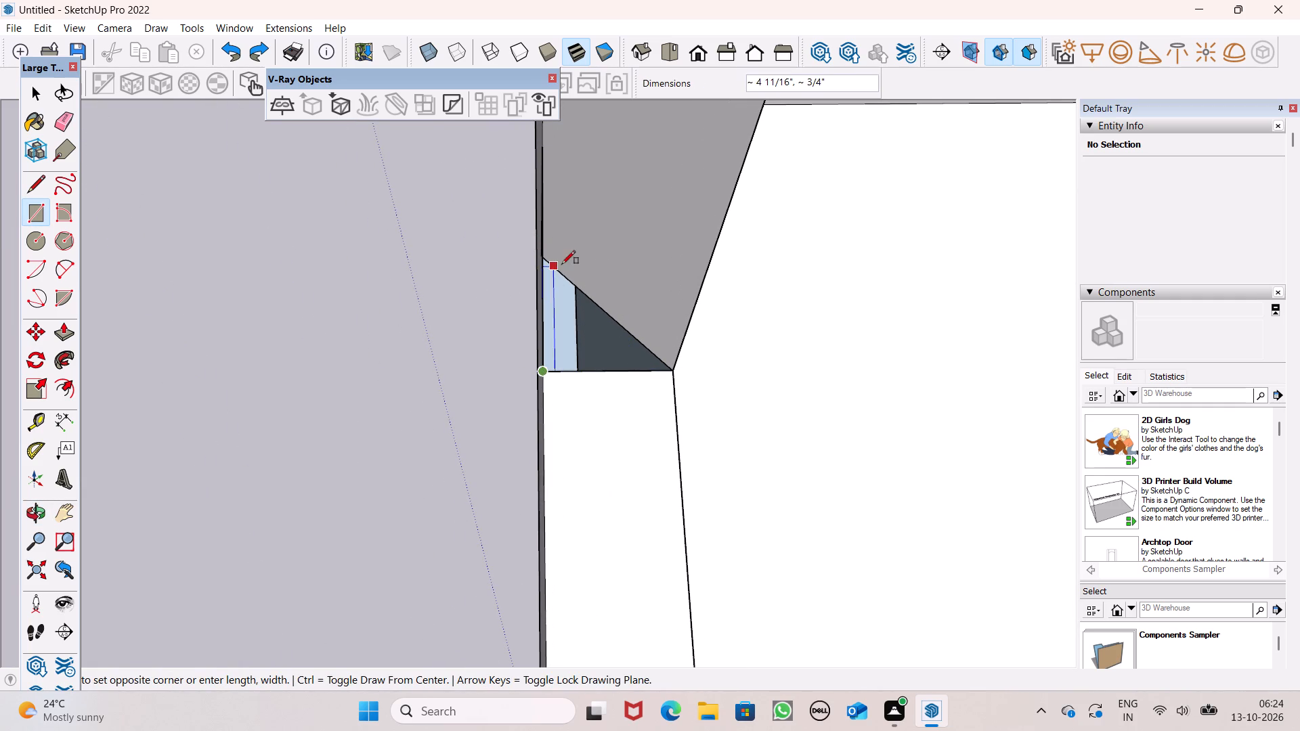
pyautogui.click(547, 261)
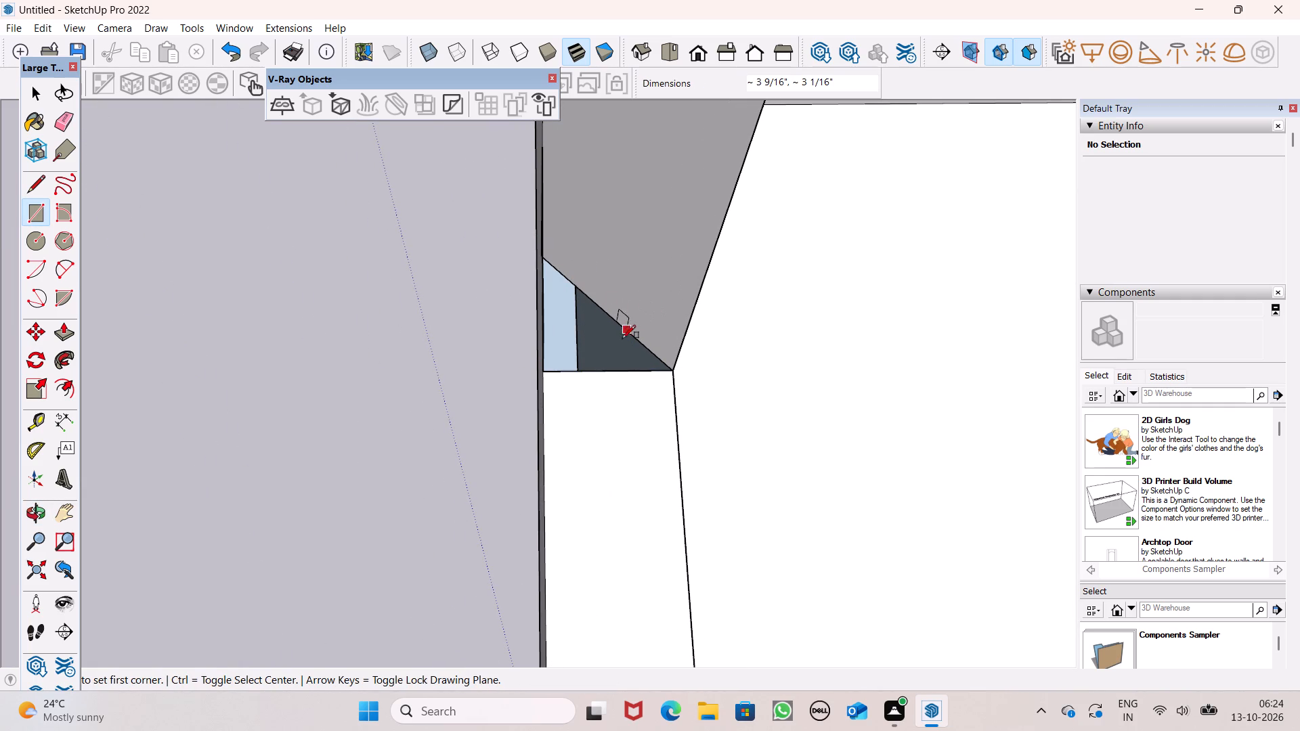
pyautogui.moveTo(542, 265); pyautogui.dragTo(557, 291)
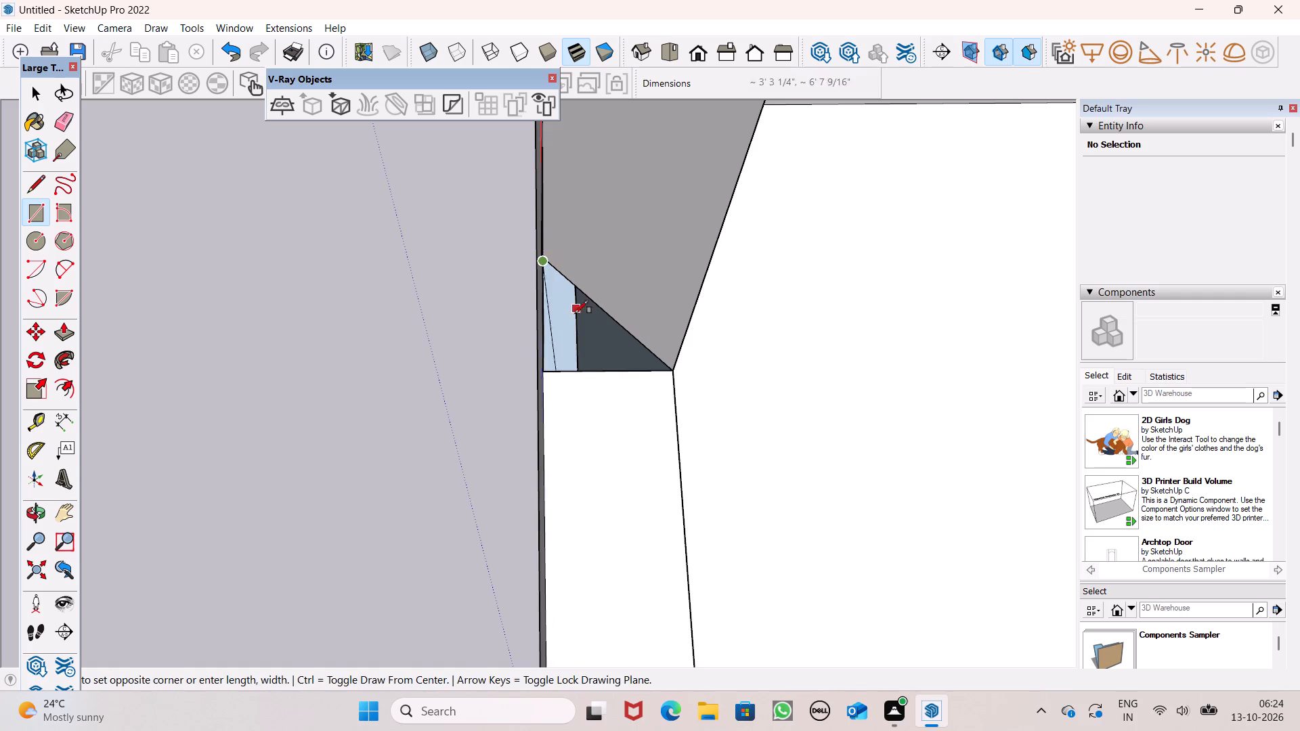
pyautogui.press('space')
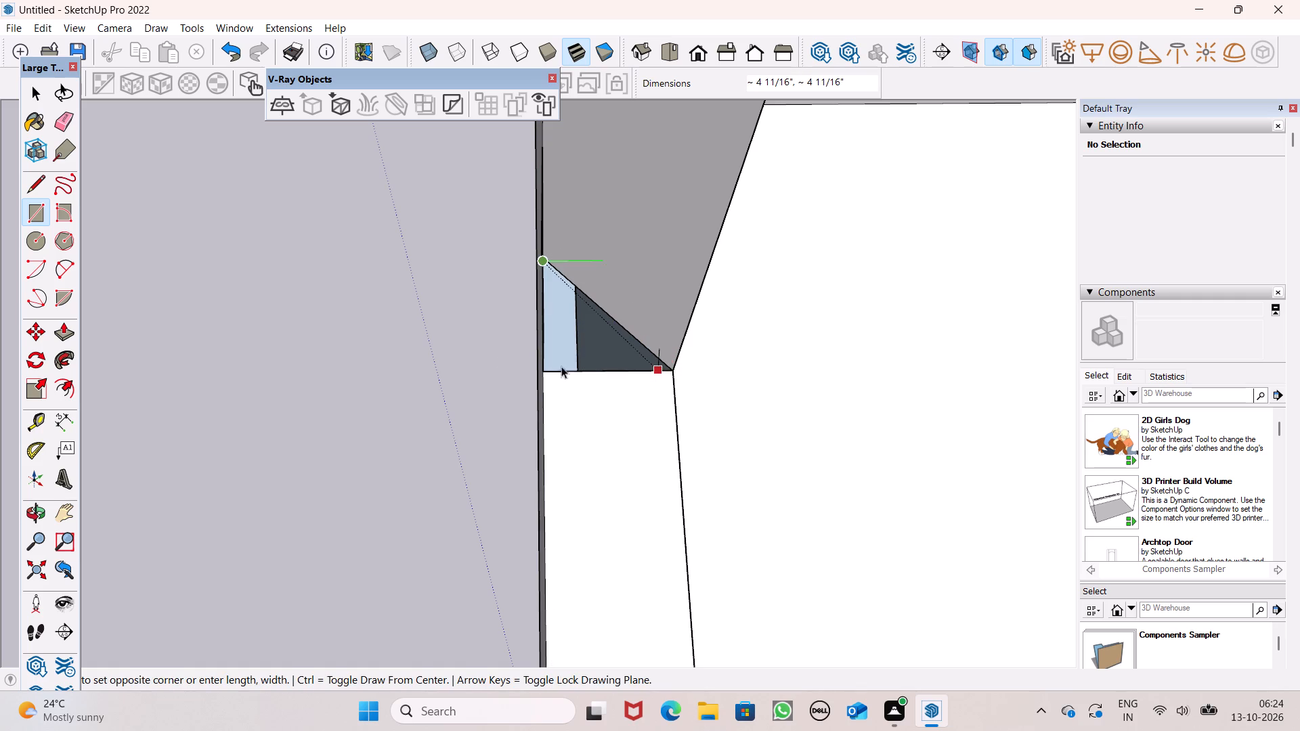
# Erase the upper and sill-side upright edges of the small stray rectangle at the opening's outer corner.
pyautogui.scroll(-7, 500, 357)
pyautogui.moveTo(581, 340); pyautogui.dragTo(823, 137, button='middle')
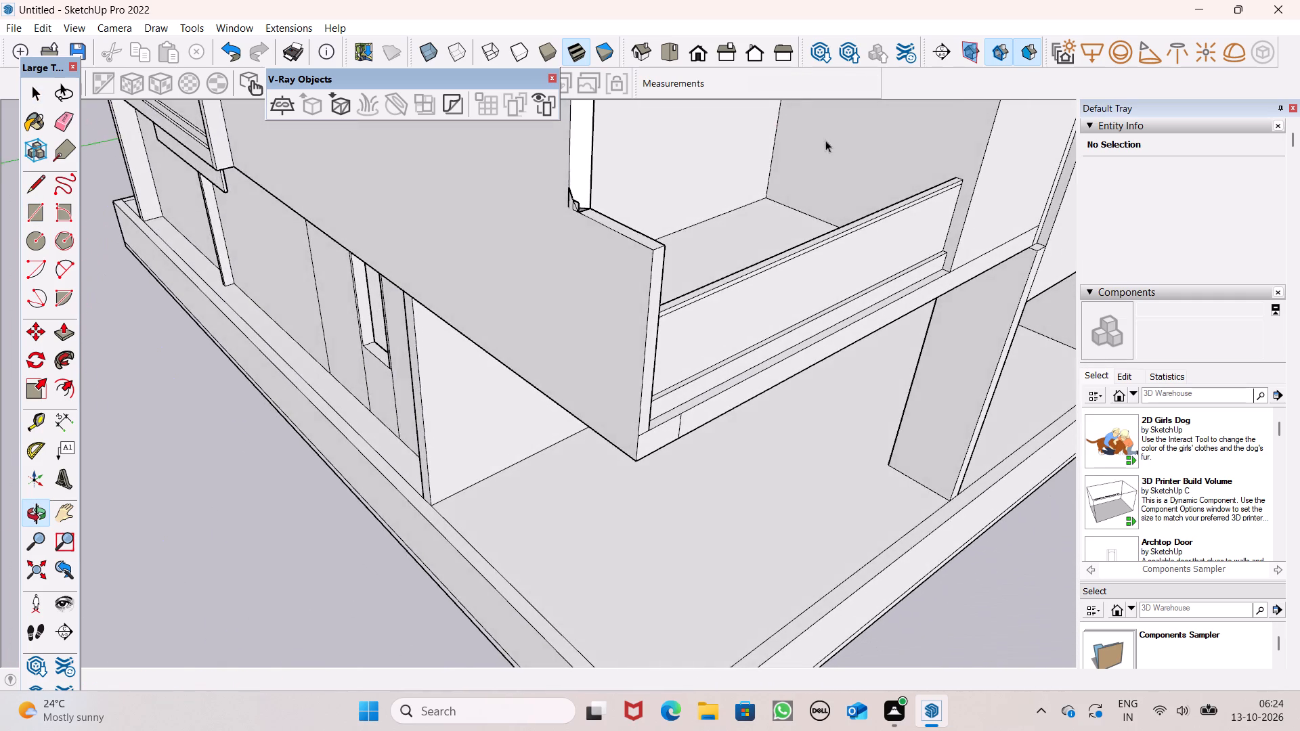
pyautogui.scroll(-7, 630, 342)
pyautogui.moveTo(586, 263); pyautogui.dragTo(639, 215, button='middle')
pyautogui.scroll(10, 639, 215)
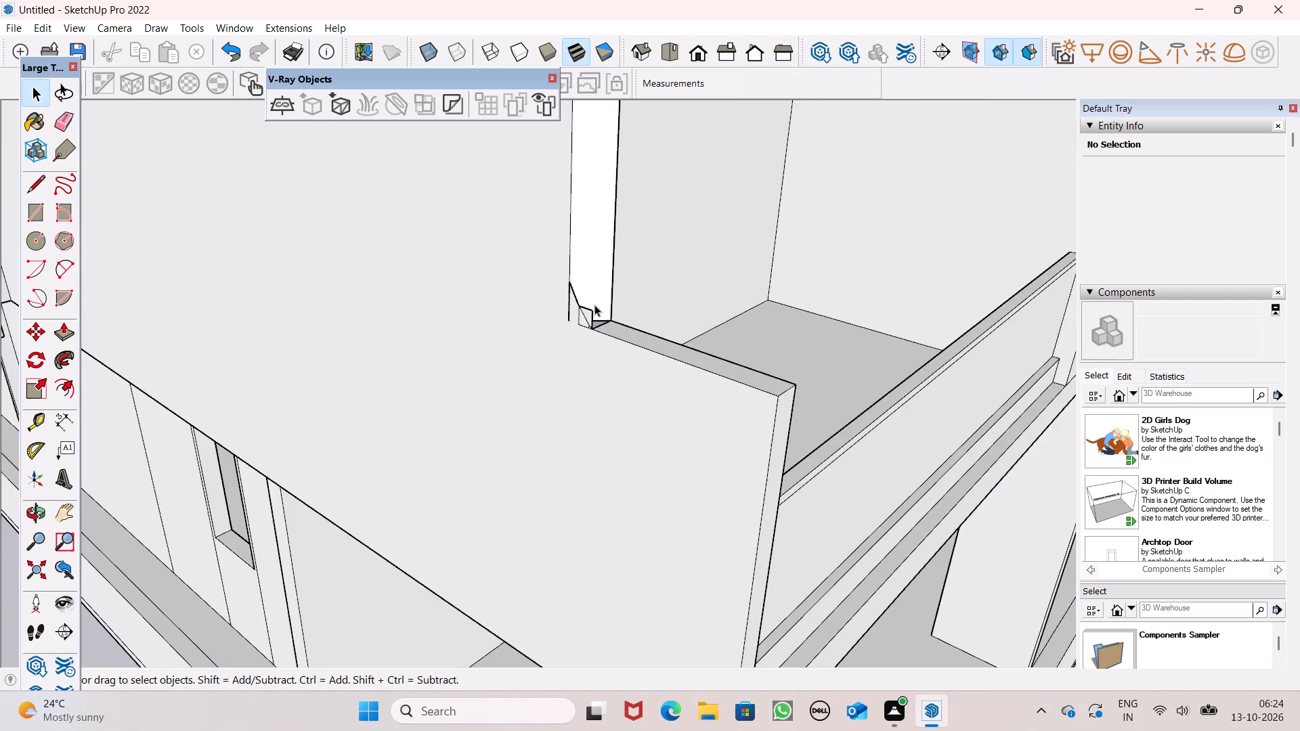
pyautogui.scroll(10, 594, 305)
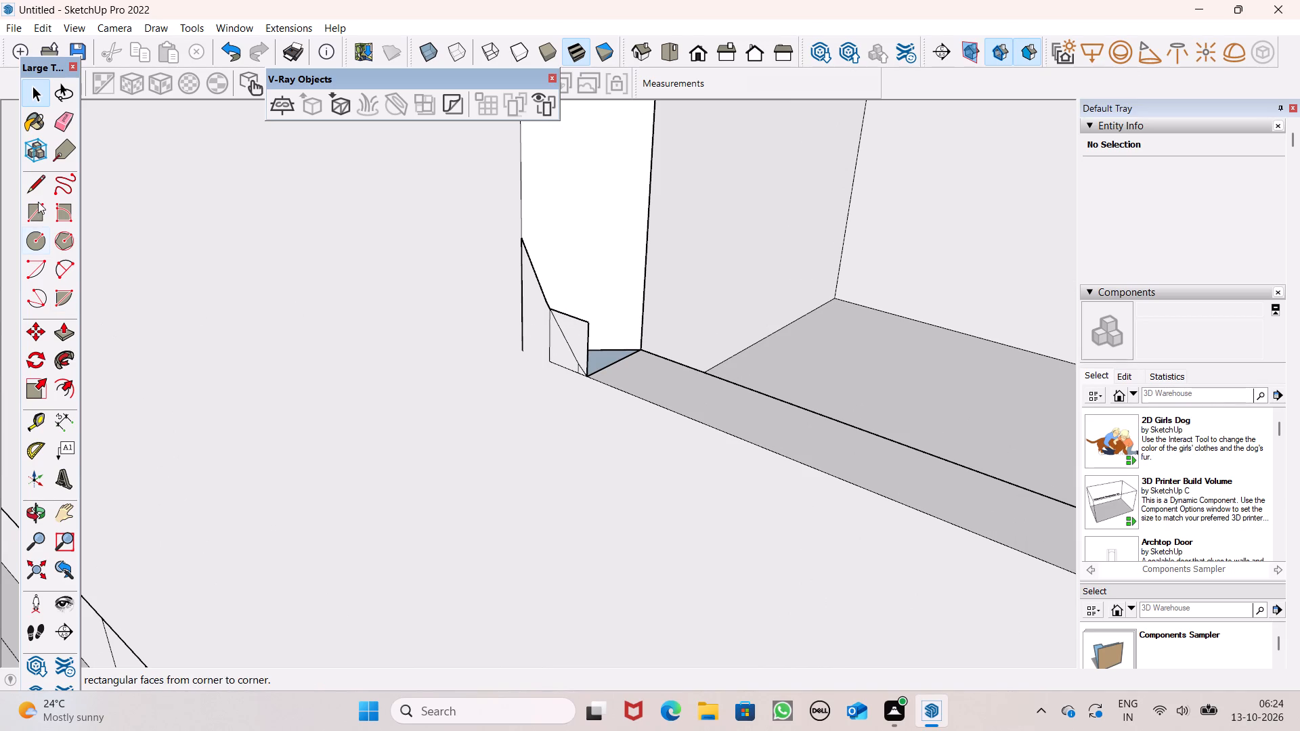
pyautogui.click(66, 120)
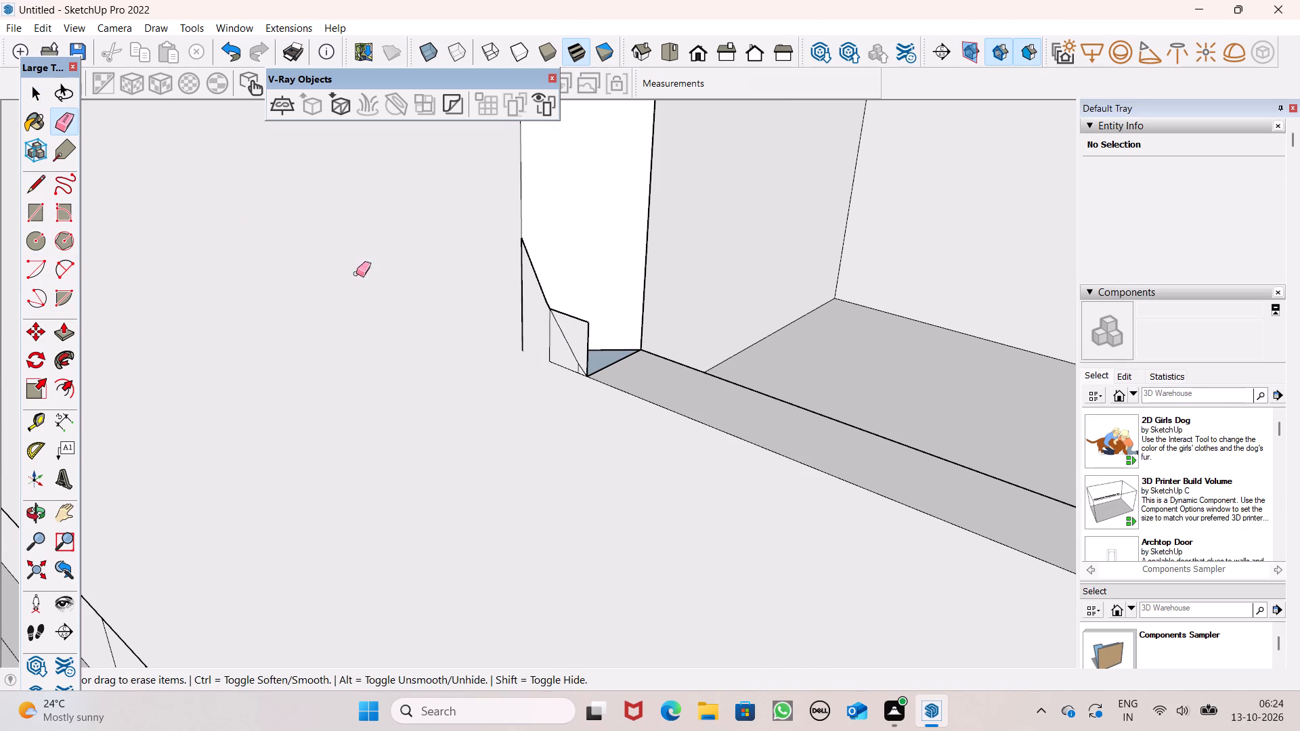
pyautogui.scroll(3, 542, 320)
pyautogui.moveTo(571, 298); pyautogui.dragTo(567, 307)
pyautogui.moveTo(596, 317); pyautogui.dragTo(596, 330)
pyautogui.moveTo(603, 338); pyautogui.dragTo(609, 350)
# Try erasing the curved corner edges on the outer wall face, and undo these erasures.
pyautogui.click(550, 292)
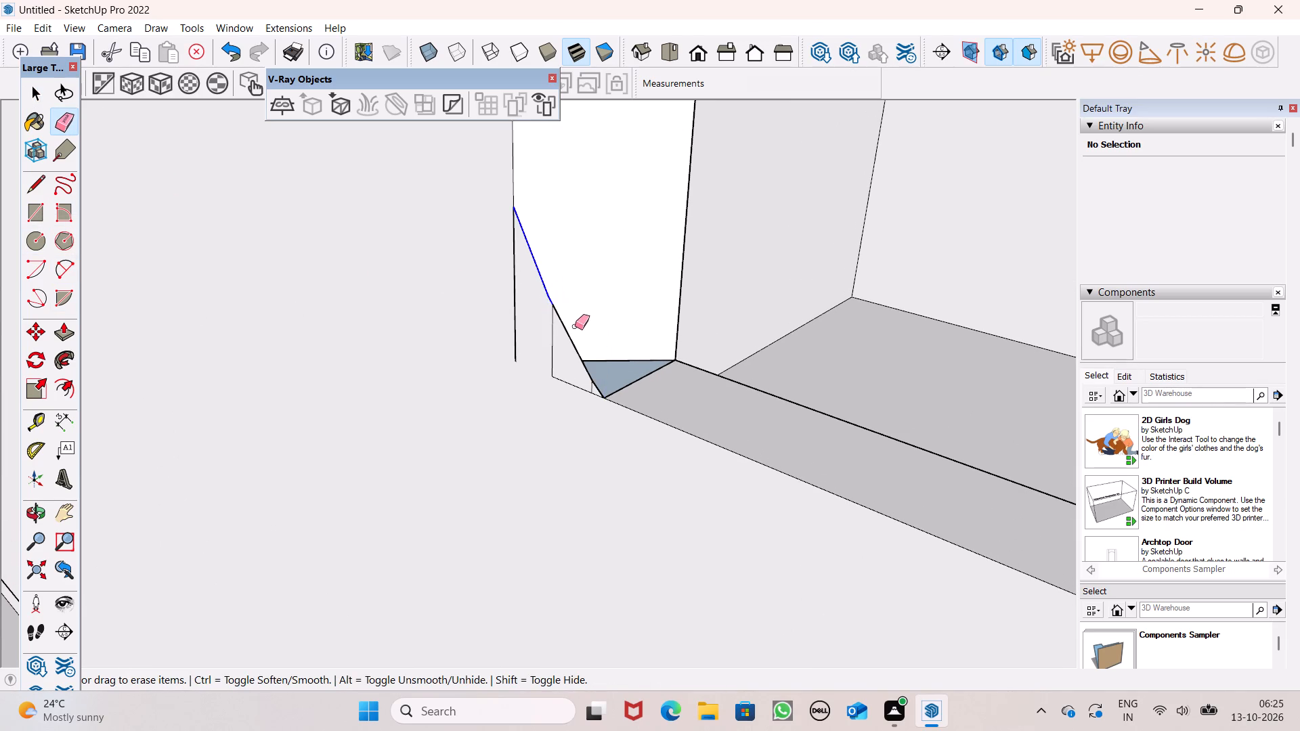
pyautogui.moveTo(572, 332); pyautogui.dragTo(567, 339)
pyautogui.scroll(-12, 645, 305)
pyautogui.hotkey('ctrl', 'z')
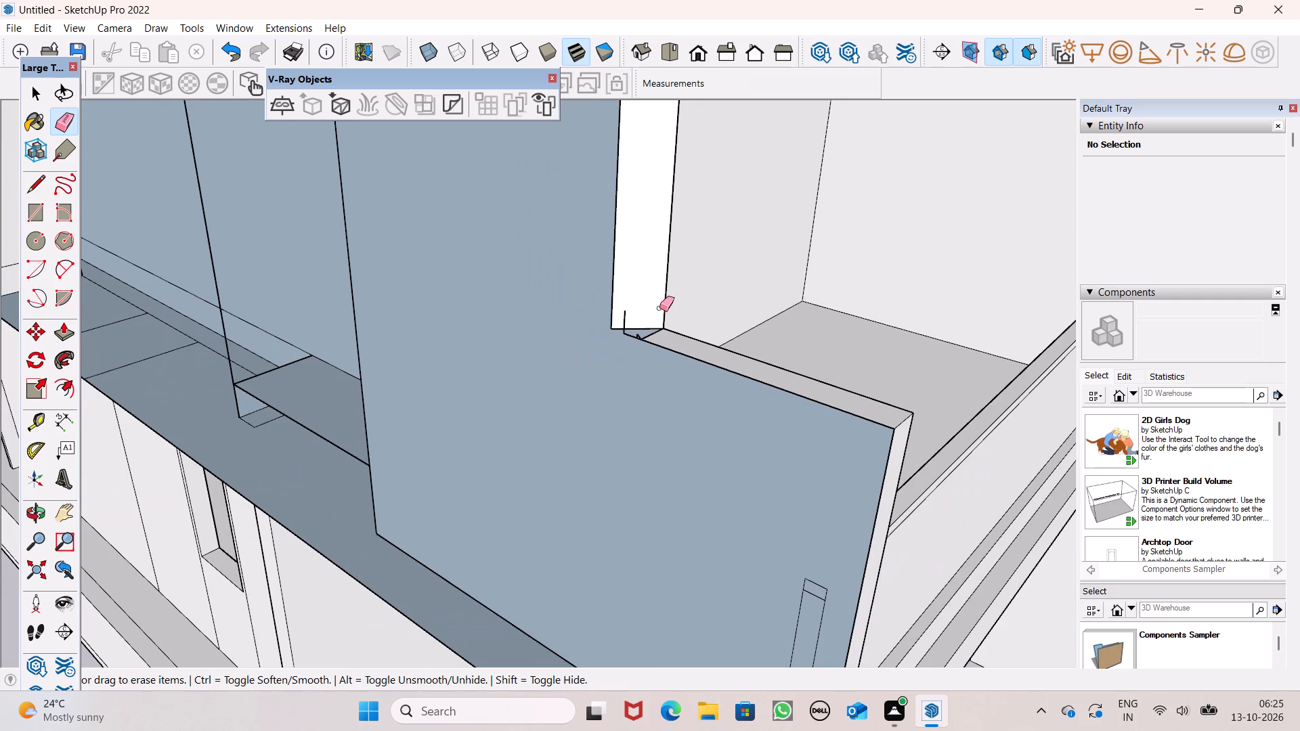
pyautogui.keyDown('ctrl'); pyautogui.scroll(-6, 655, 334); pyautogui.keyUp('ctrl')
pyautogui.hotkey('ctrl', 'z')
# Erase the short upright edge continuing below the jamb and the small stray rectangle's two remaining edges.
pyautogui.scroll(-2, 653, 372)
pyautogui.scroll(3, 617, 328)
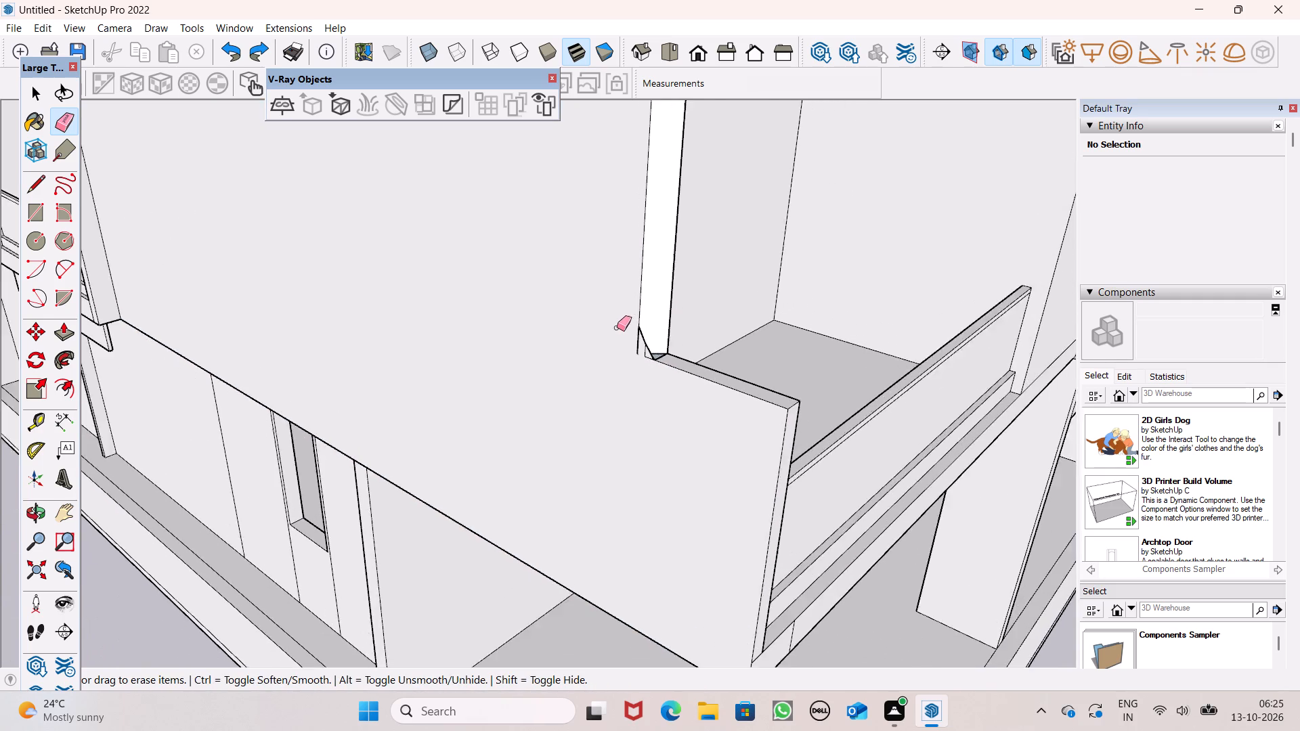
pyautogui.scroll(12, 617, 328)
pyautogui.click(678, 360)
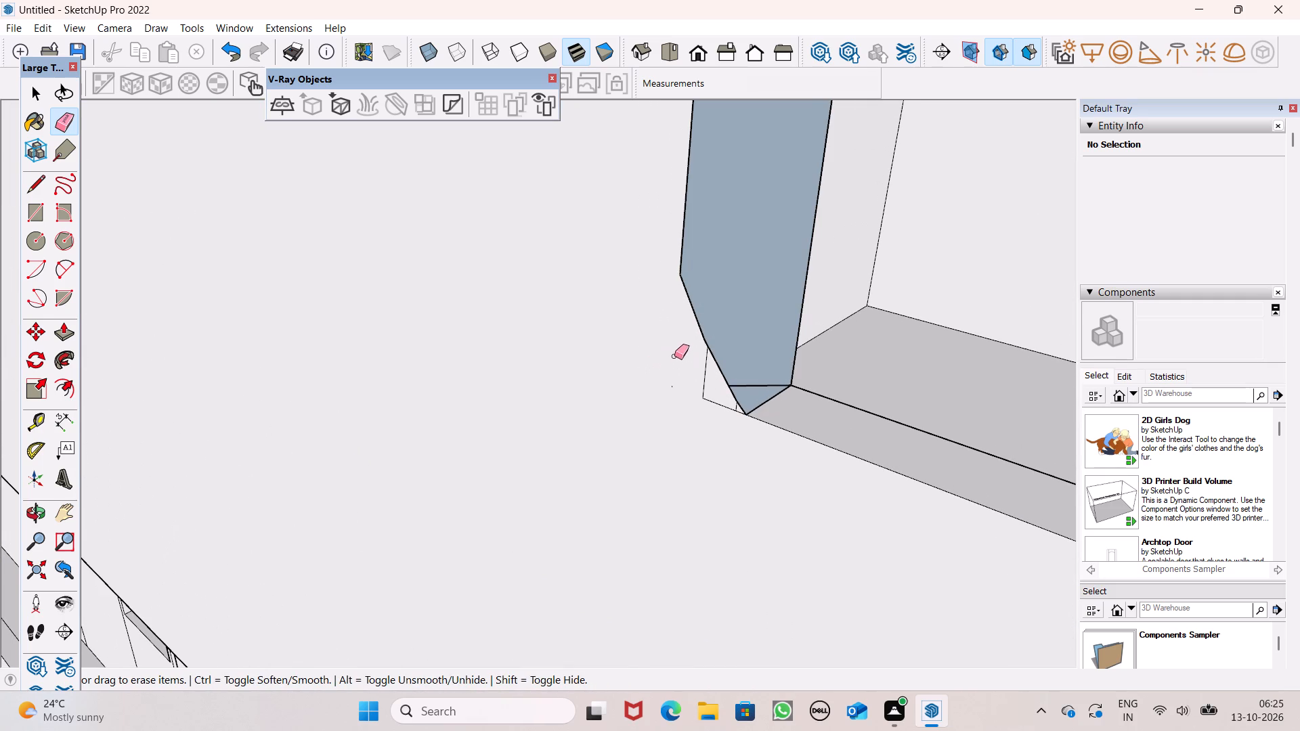
pyautogui.scroll(-6, 713, 365)
pyautogui.click(713, 396)
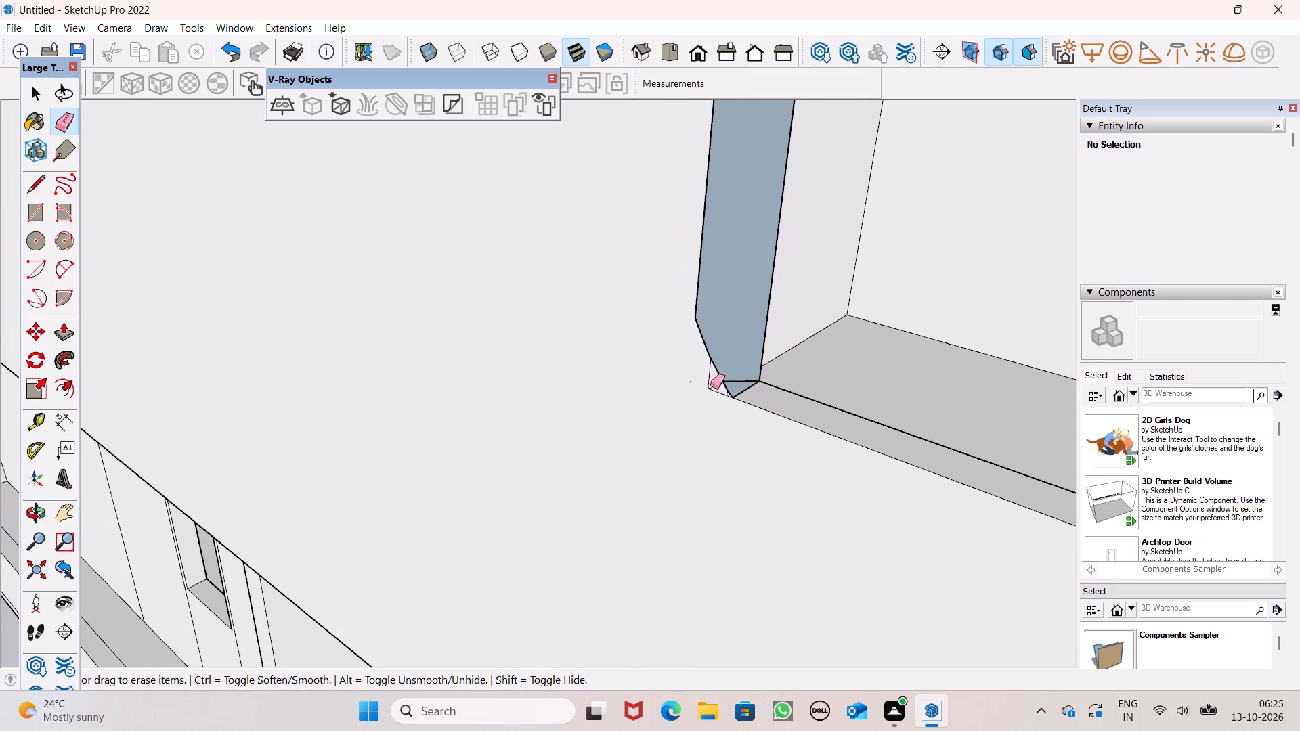
pyautogui.moveTo(710, 381); pyautogui.dragTo(733, 402)
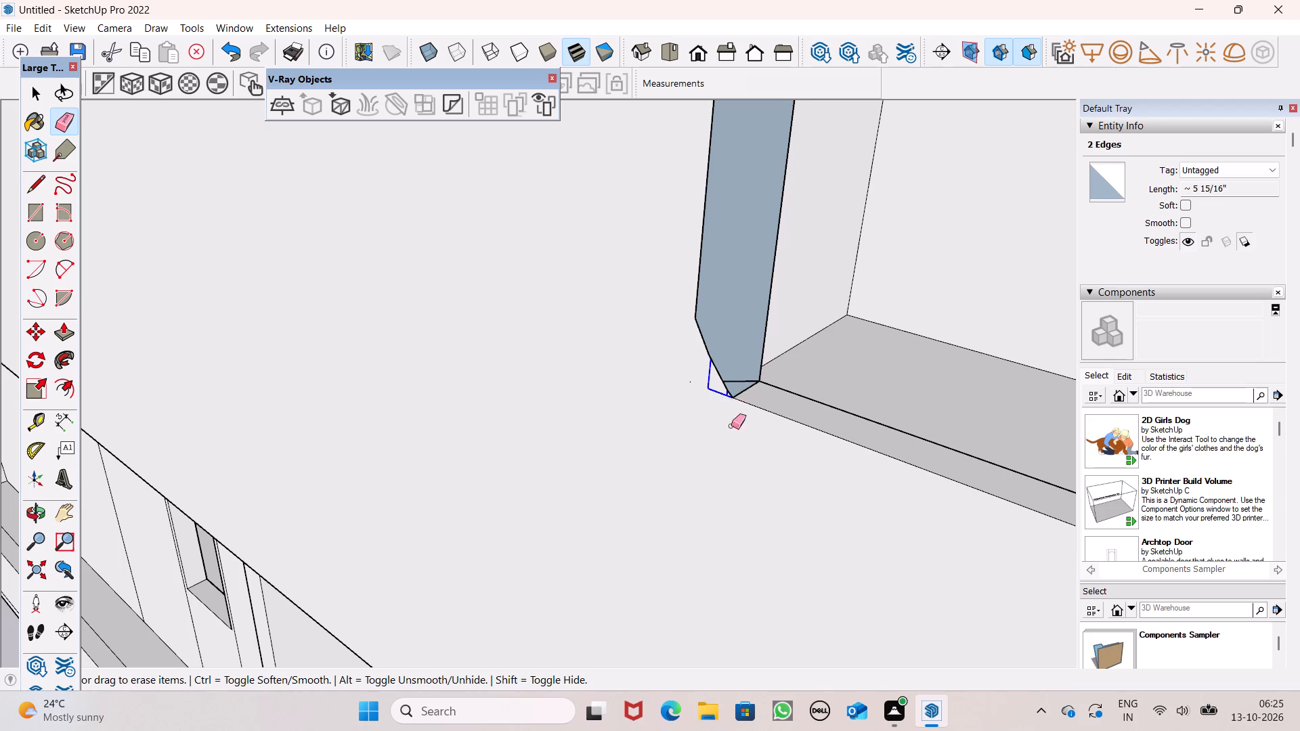
# Draw lines from the curve's top on the jamb down to the square corner point and across to the sill's outer end.
pyautogui.moveTo(740, 442); pyautogui.dragTo(836, 470, button='middle')
pyautogui.moveTo(814, 451); pyautogui.dragTo(821, 457, button='middle')
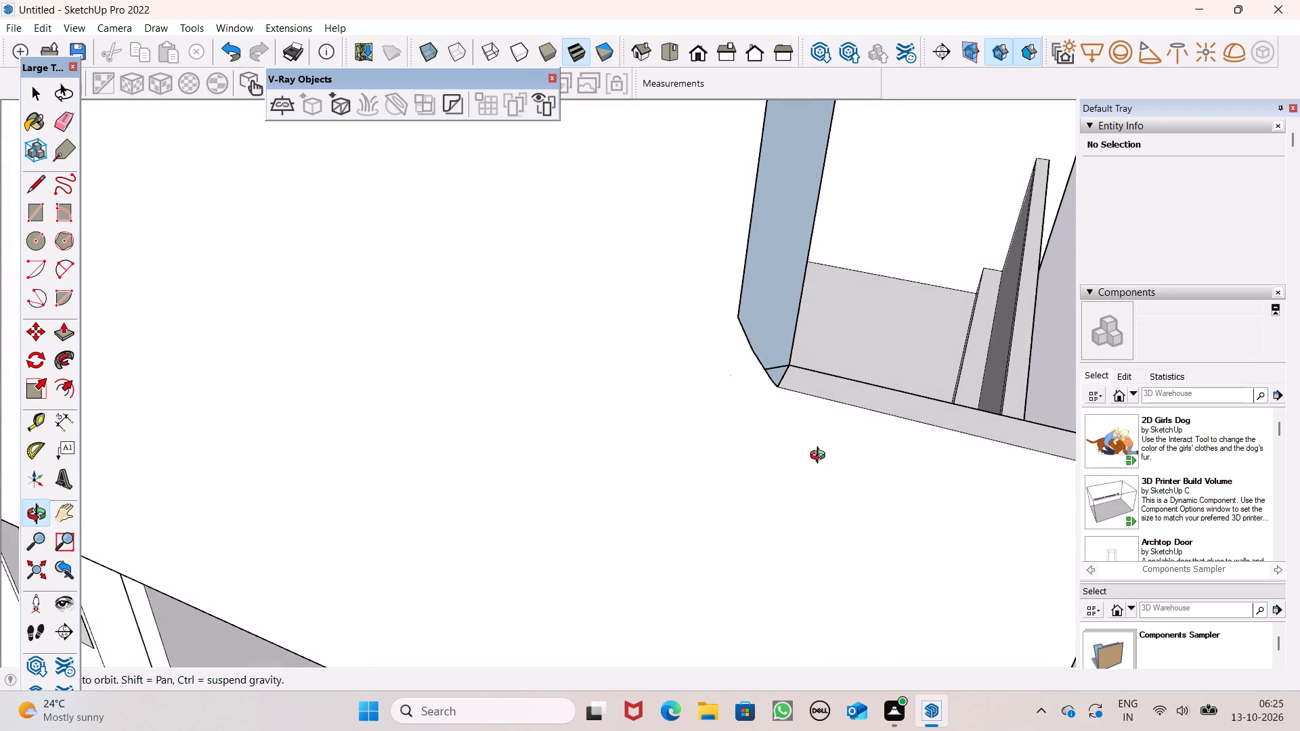
pyautogui.moveTo(821, 457); pyautogui.dragTo(874, 433, button='middle')
pyautogui.scroll(3, 917, 370)
pyautogui.moveTo(831, 354); pyautogui.dragTo(896, 336, button='middle')
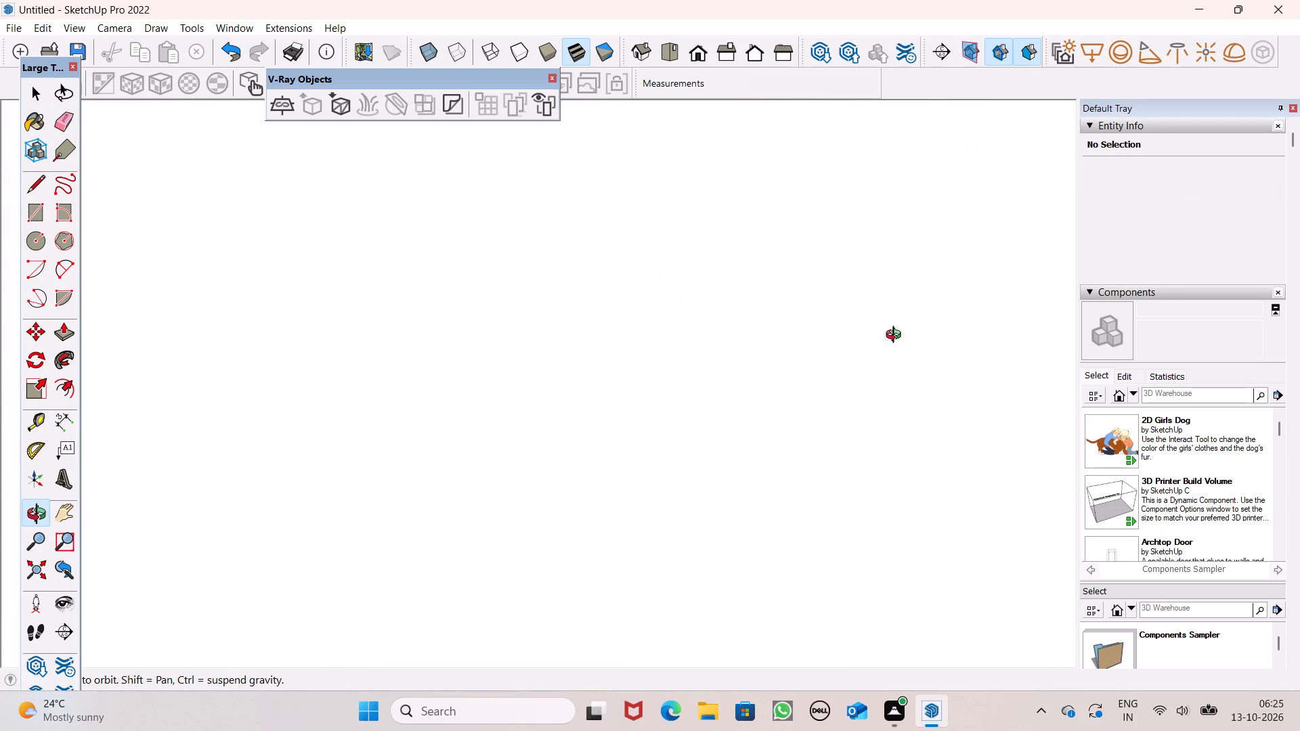
pyautogui.moveTo(896, 336); pyautogui.dragTo(870, 353, button='middle')
pyautogui.scroll(-11, 552, 328)
pyautogui.scroll(2, 838, 324)
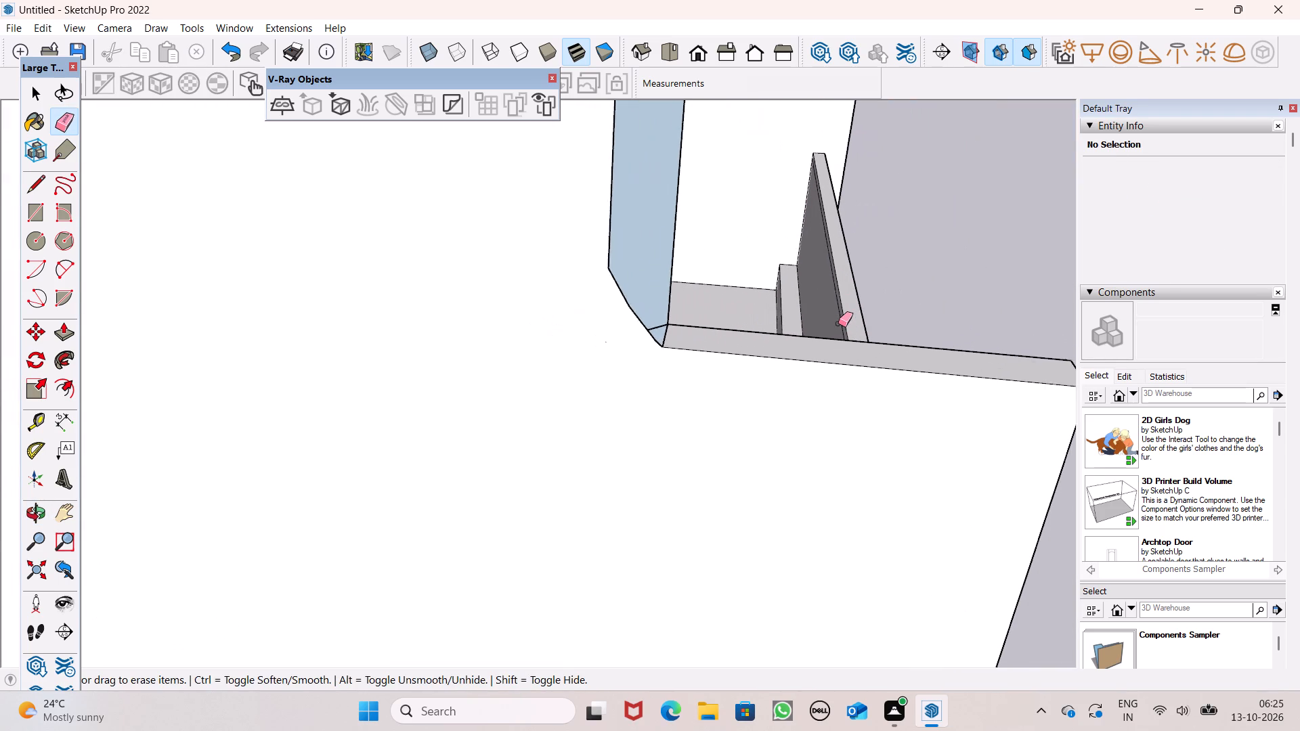
pyautogui.scroll(2, 838, 324)
pyautogui.scroll(1, 727, 328)
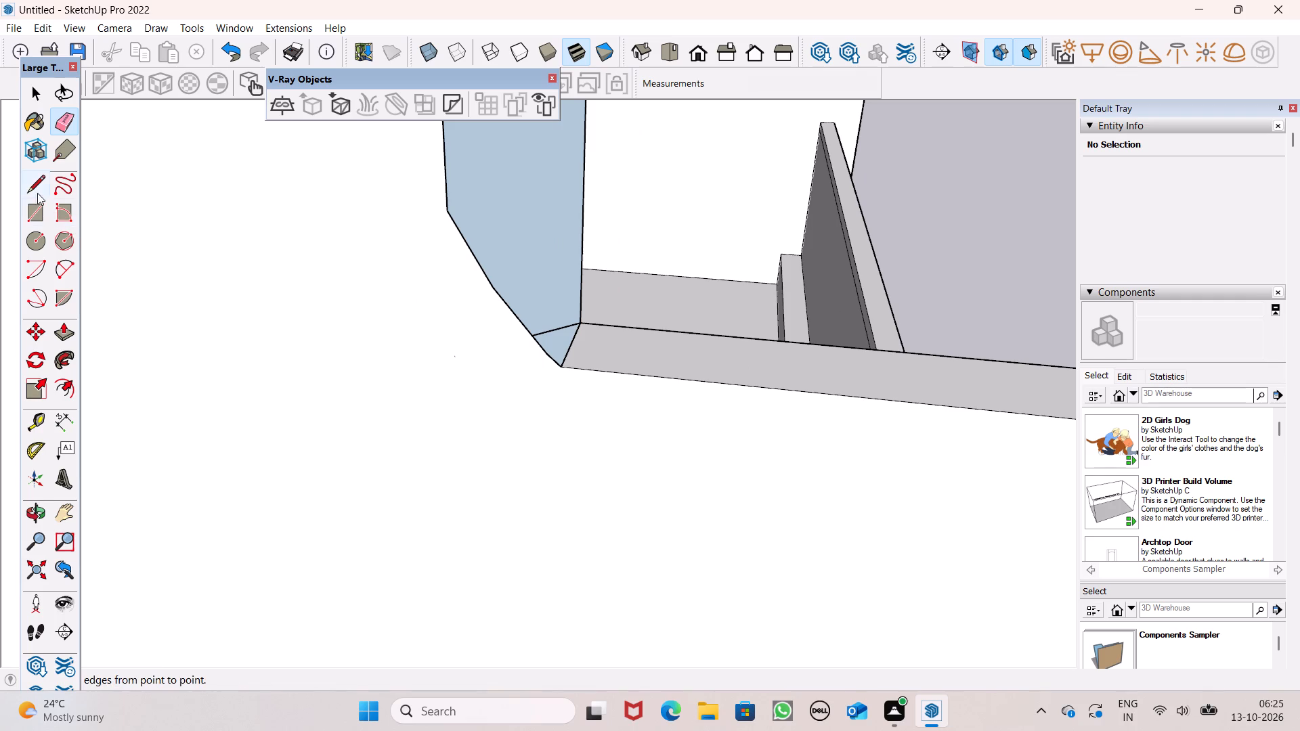
pyautogui.click(25, 183)
pyautogui.click(455, 215)
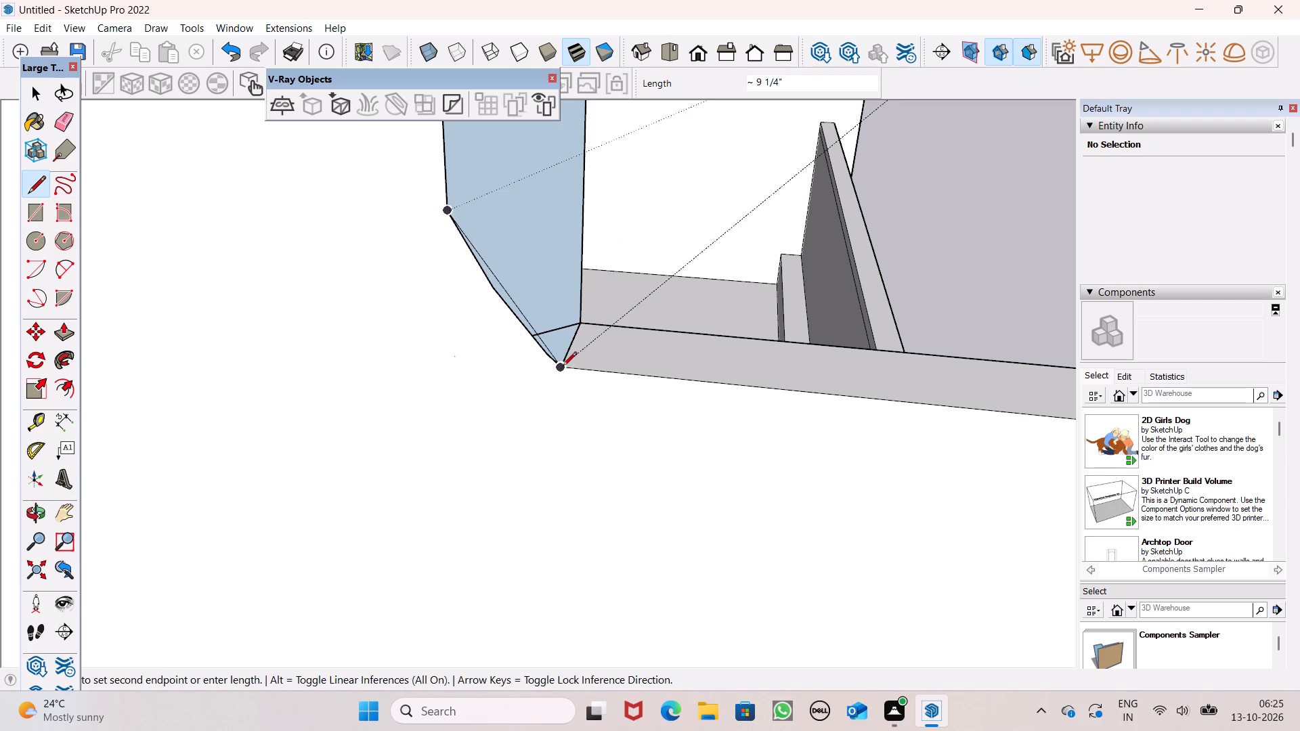
pyautogui.click(460, 362)
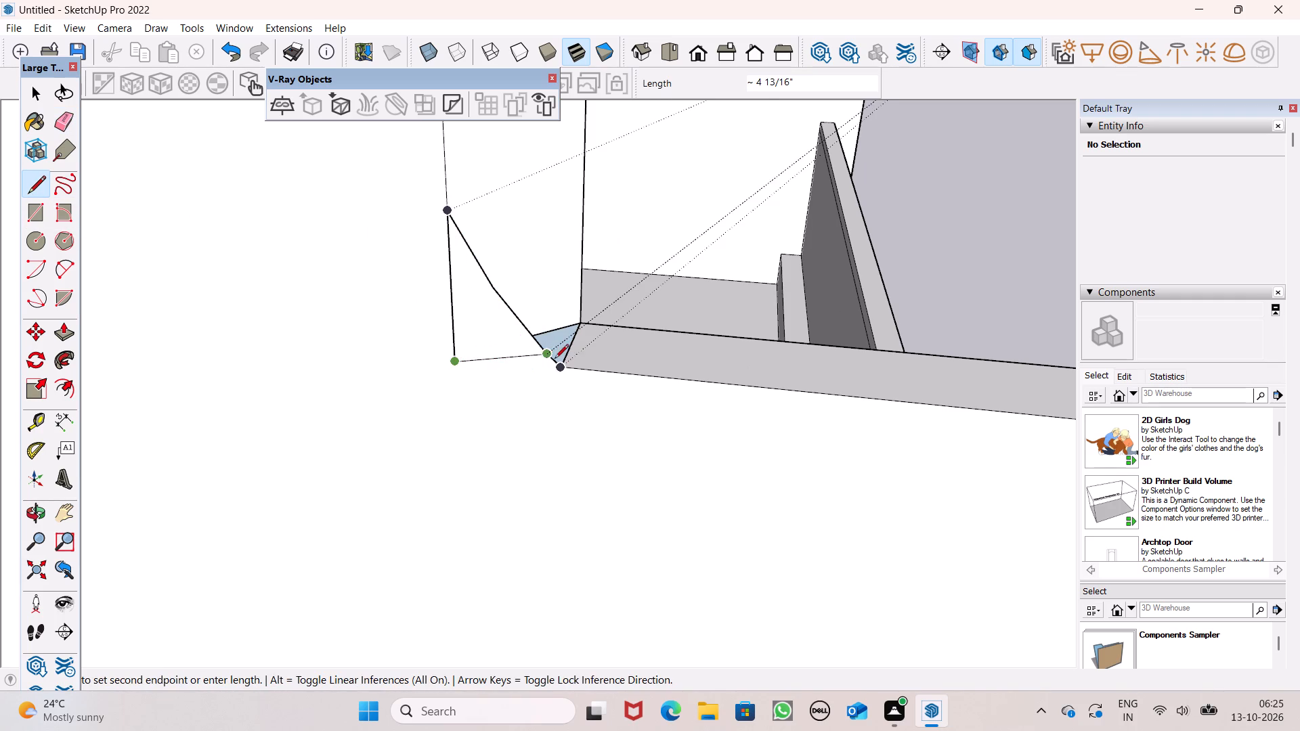
pyautogui.click(567, 370)
pyautogui.scroll(-5, 409, 340)
pyautogui.press('space')
pyautogui.scroll(-11, 615, 314)
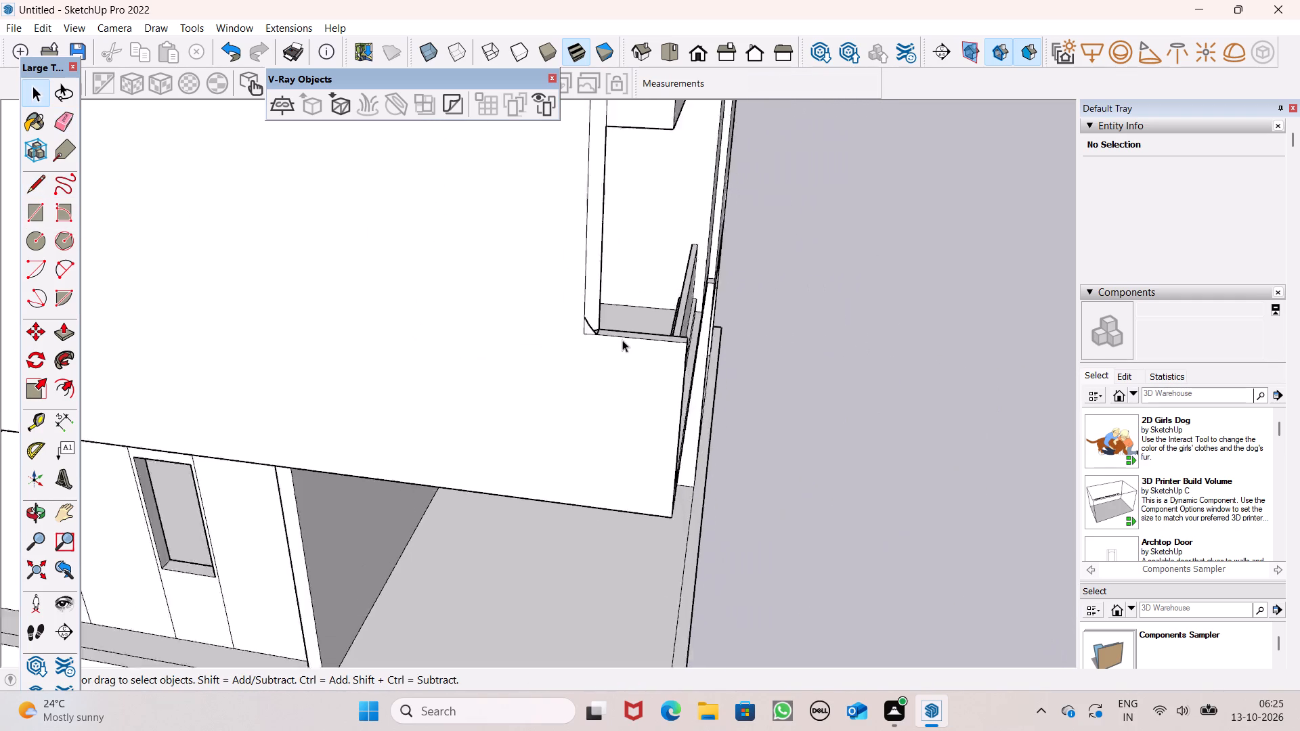
pyautogui.scroll(-1, 622, 340)
pyautogui.moveTo(680, 365); pyautogui.dragTo(359, 398, button='middle')
pyautogui.scroll(8, 346, 357)
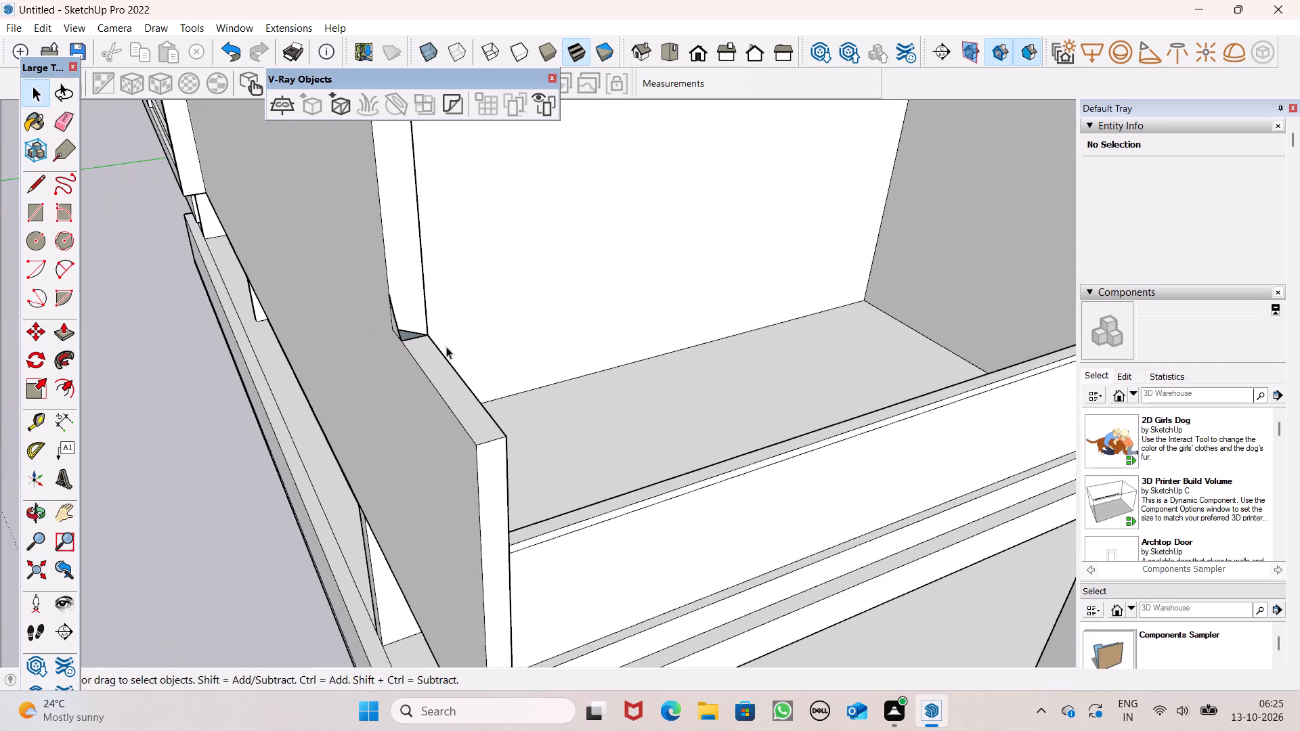
# Erase the curved corner edges on the balcony side wall's outer face, inside the newly drawn square corner.
pyautogui.scroll(7, 446, 347)
pyautogui.moveTo(390, 343); pyautogui.dragTo(320, 386, button='middle')
pyautogui.scroll(1, 300, 356)
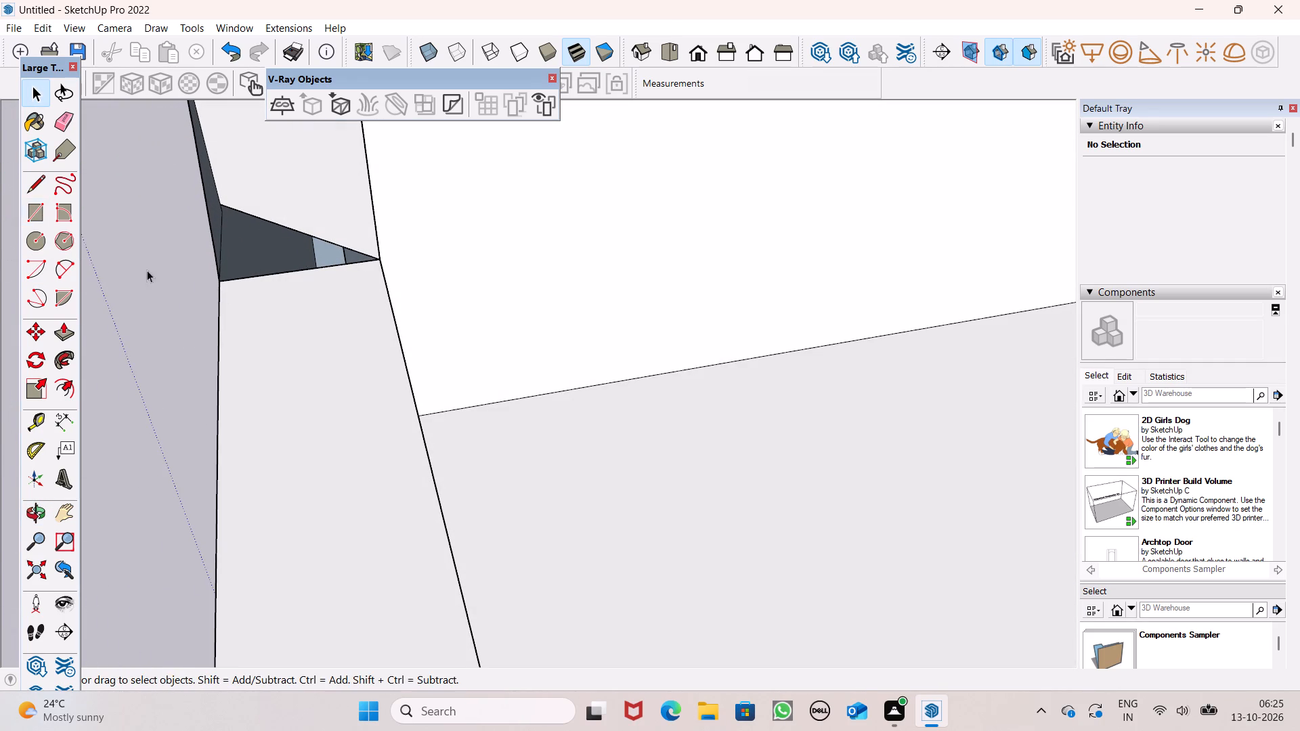
pyautogui.scroll(-6, 367, 384)
pyautogui.moveTo(393, 416); pyautogui.dragTo(713, 270, button='middle')
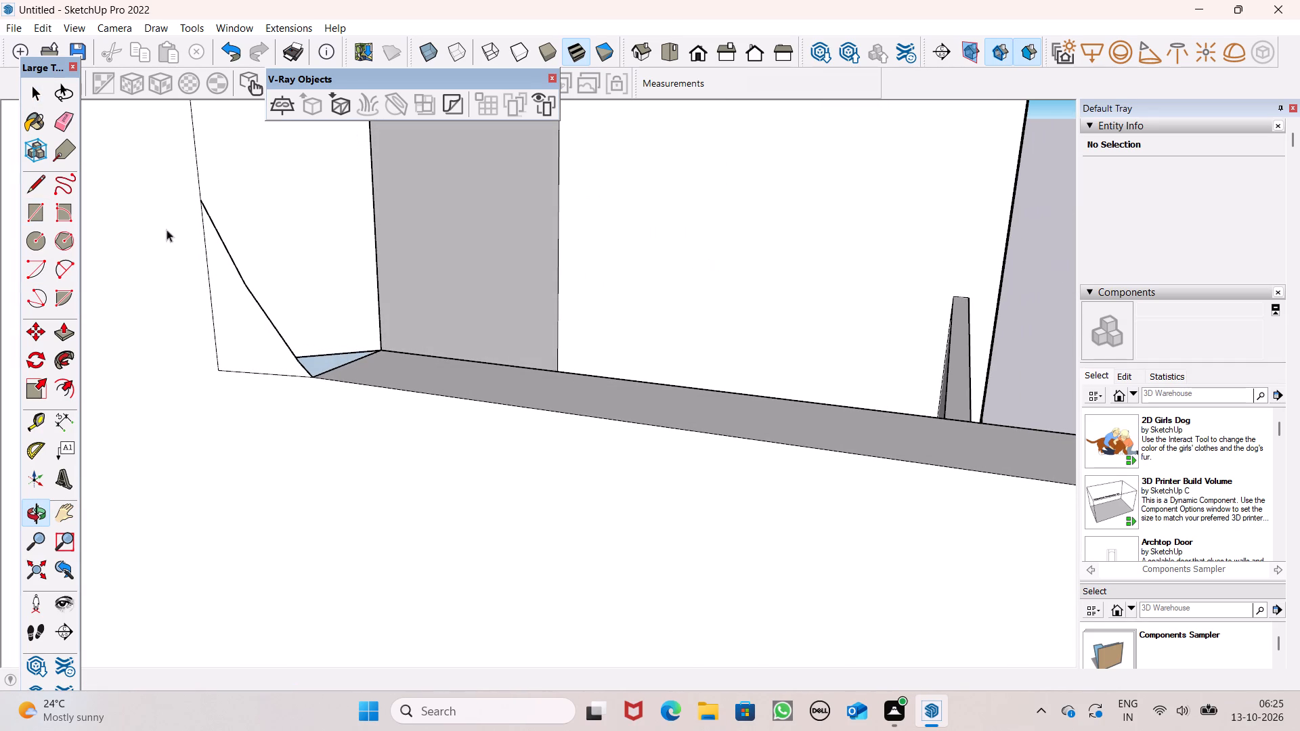
pyautogui.click(69, 129)
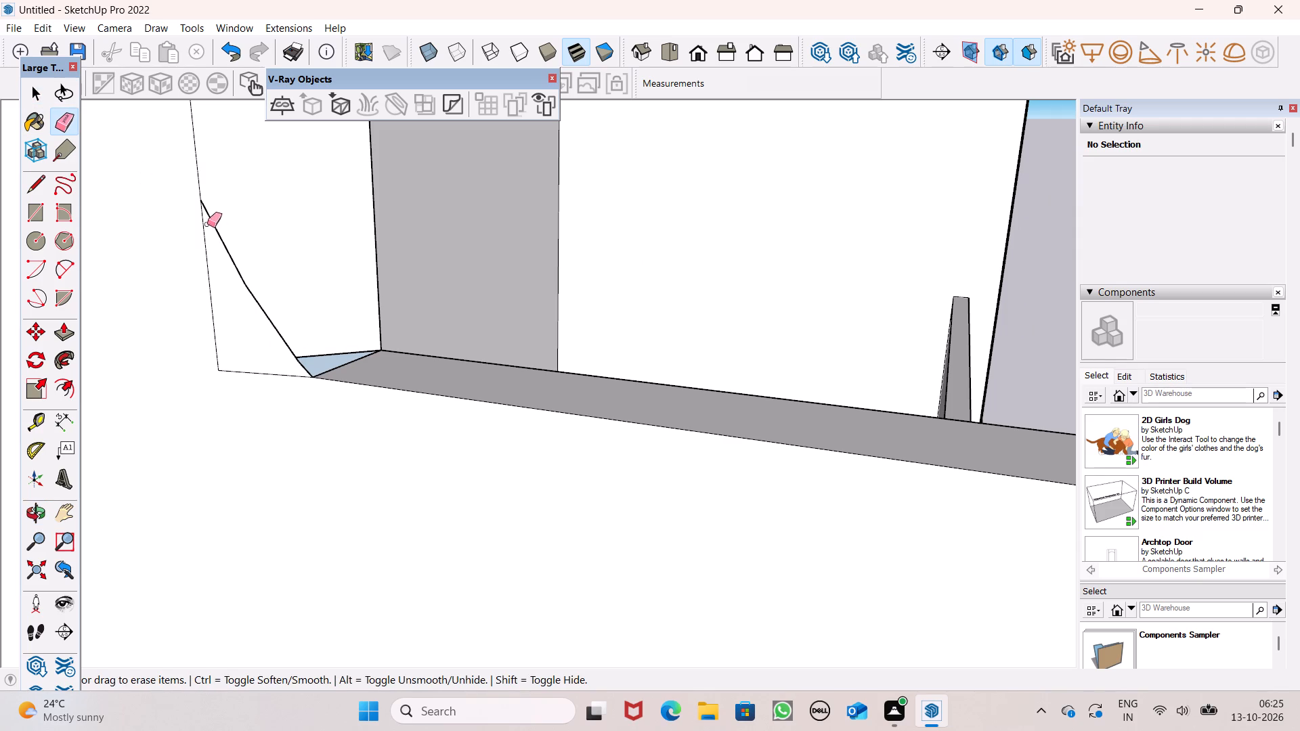
pyautogui.moveTo(253, 301); pyautogui.dragTo(260, 301)
pyautogui.click(261, 301)
# Push/Pull the small faces at the opening's corner by about 5 7/16" to fill the triangular gap beside the sill.
pyautogui.moveTo(305, 393); pyautogui.dragTo(465, 522, button='middle')
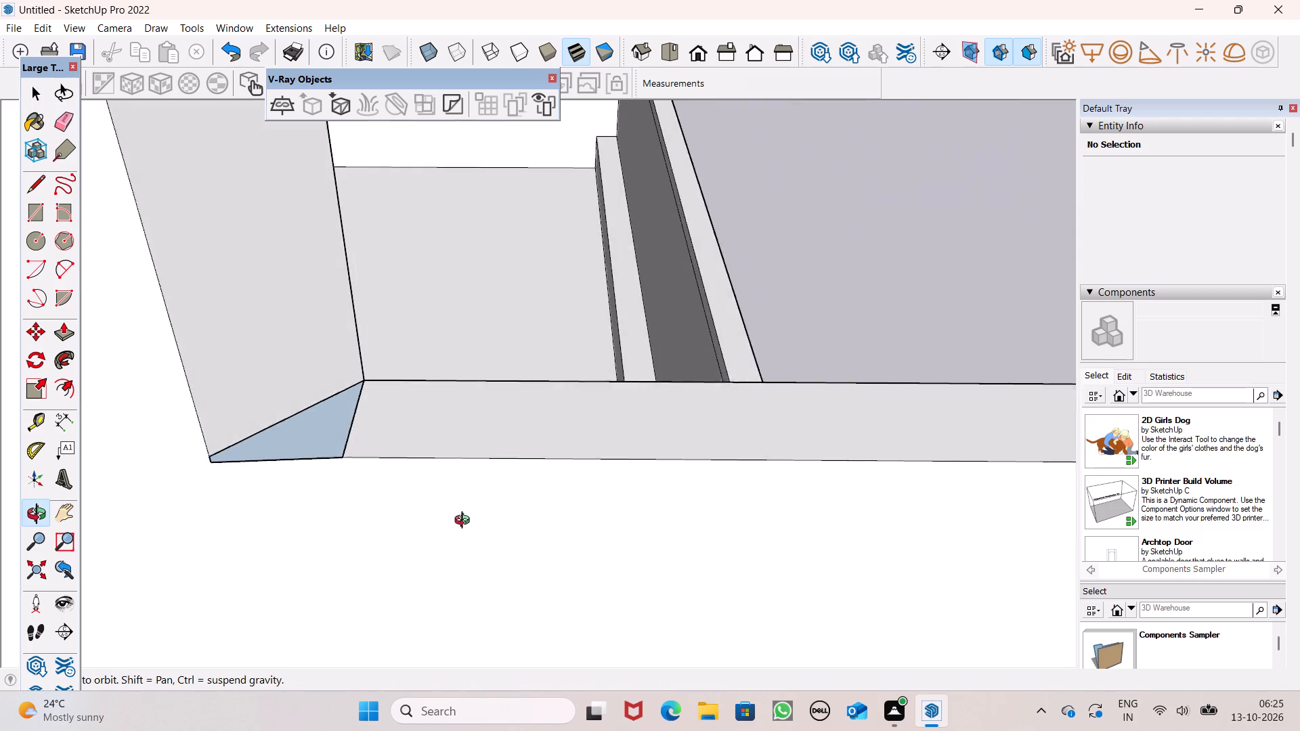
pyautogui.moveTo(465, 522); pyautogui.dragTo(537, 493, button='middle')
pyautogui.scroll(1, 532, 506)
pyautogui.scroll(-7, 428, 356)
pyautogui.moveTo(456, 489); pyautogui.dragTo(450, 567, button='middle')
pyautogui.scroll(1, 450, 567)
pyautogui.moveTo(404, 463); pyautogui.dragTo(672, 402, button='middle')
pyautogui.scroll(1, 672, 396)
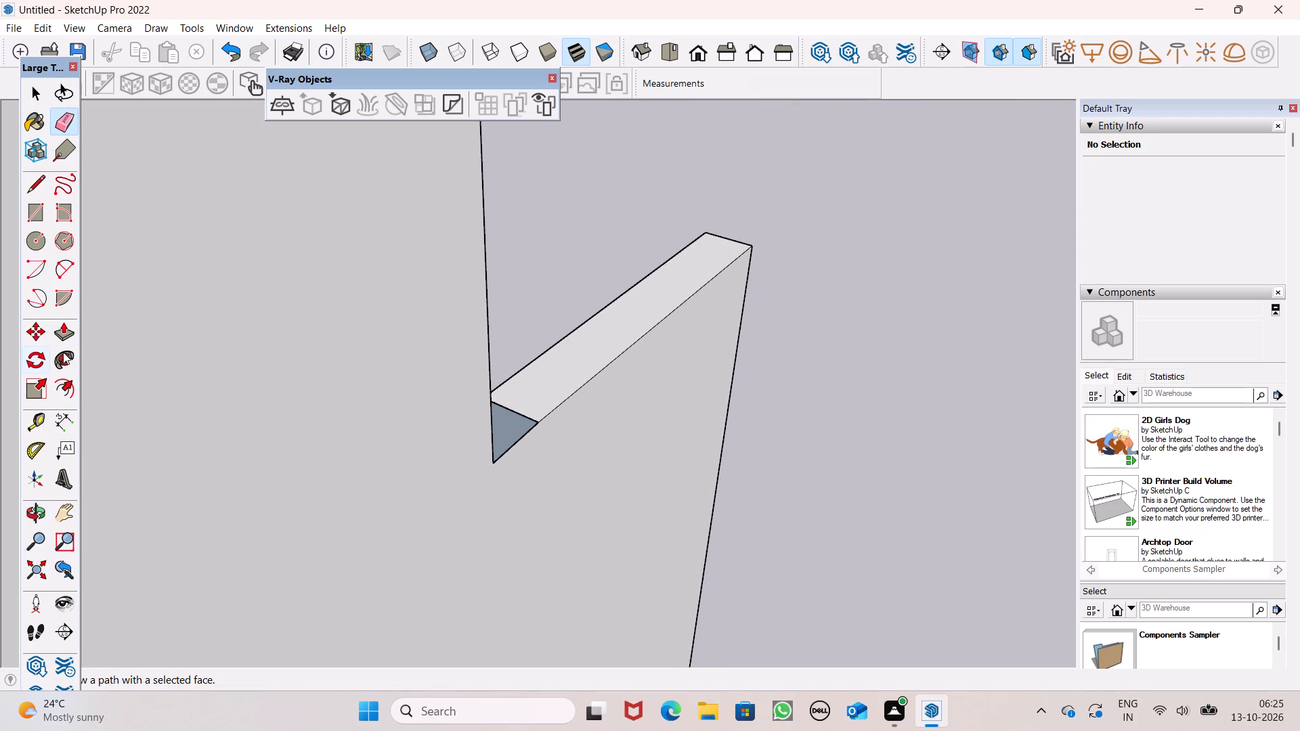
pyautogui.click(64, 342)
pyautogui.scroll(4, 544, 412)
pyautogui.moveTo(529, 395); pyautogui.dragTo(521, 412)
pyautogui.moveTo(503, 424); pyautogui.dragTo(459, 484)
pyautogui.scroll(-4, 487, 392)
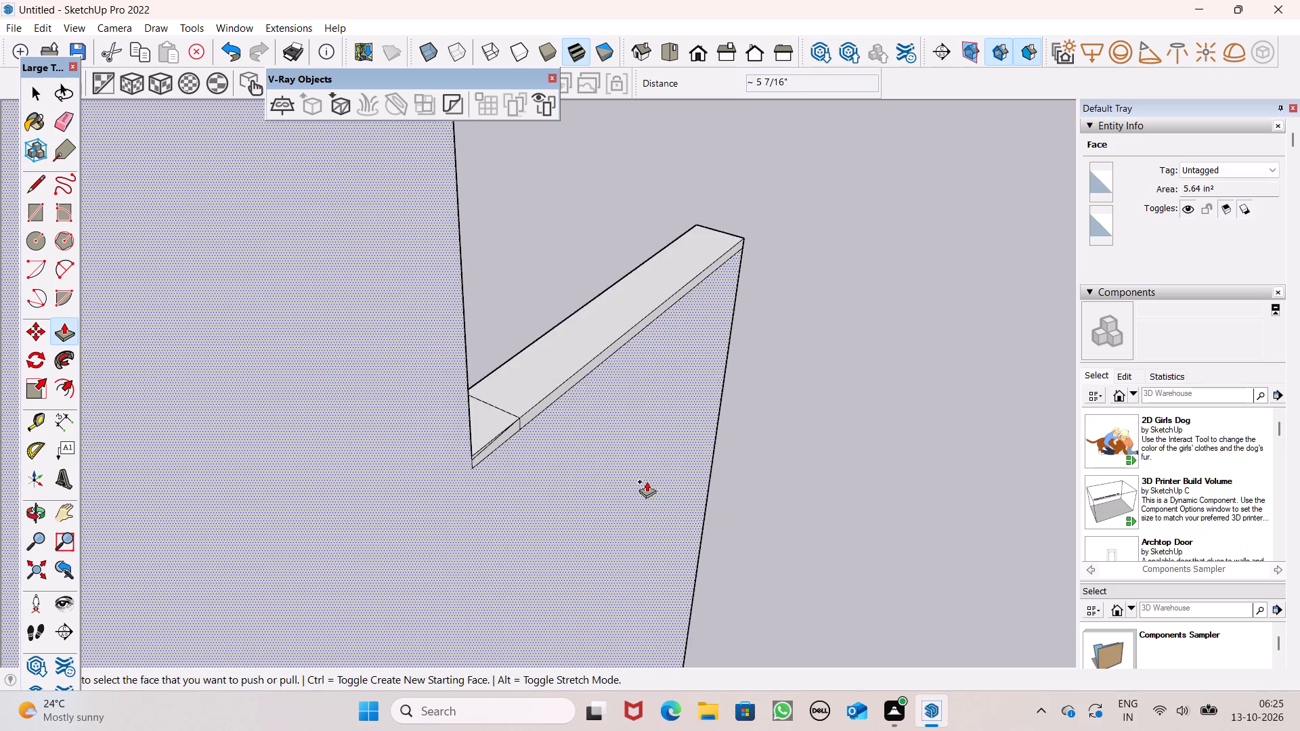
# Erase the leftover edges of the thin strip below the sill corner on the side wall's outer face.
pyautogui.moveTo(656, 485); pyautogui.dragTo(441, 440, button='middle')
pyautogui.press('space')
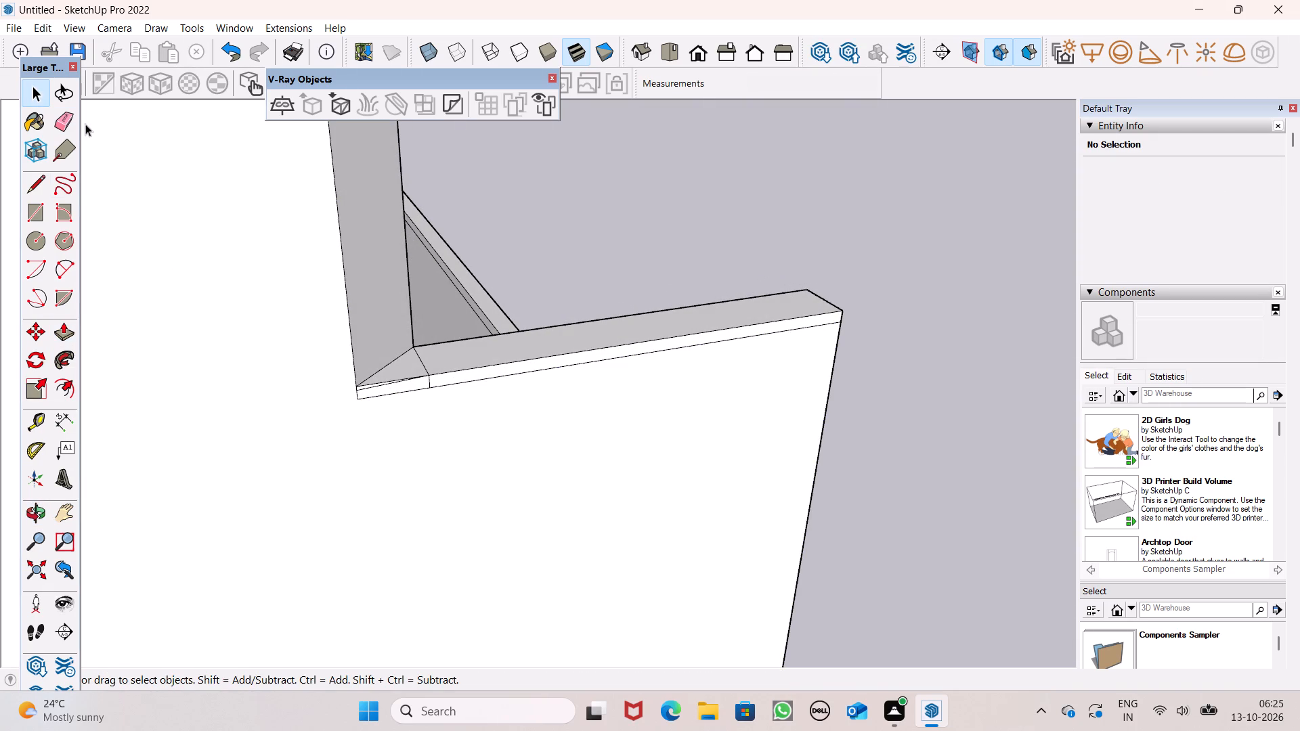
pyautogui.click(72, 117)
pyautogui.scroll(10, 369, 411)
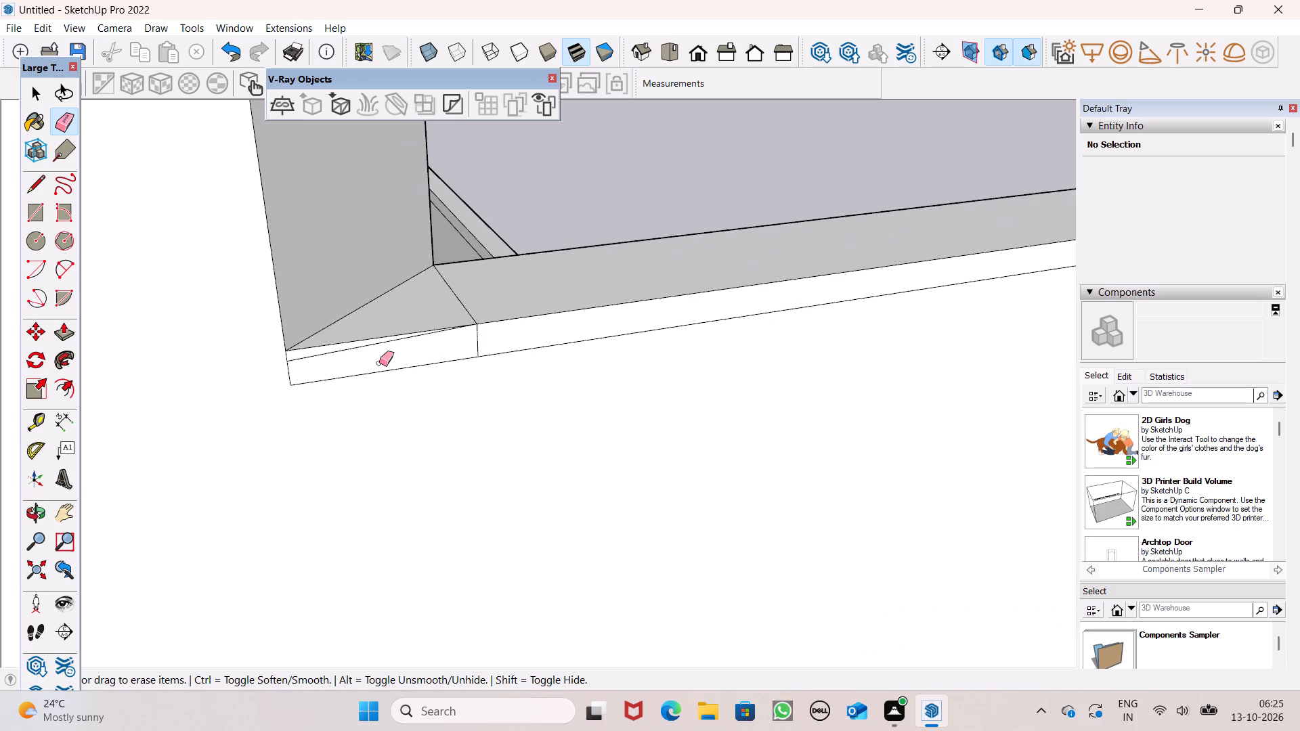
pyautogui.scroll(4, 379, 363)
pyautogui.click(318, 342)
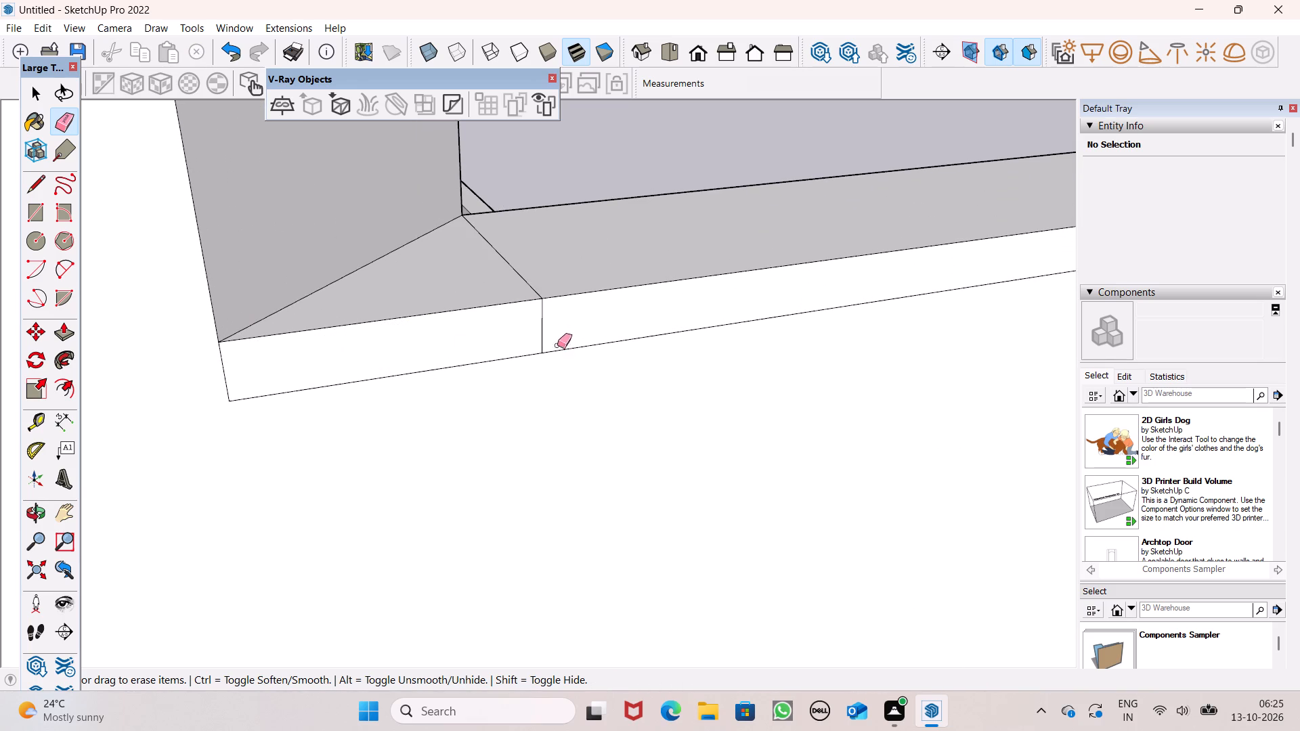
pyautogui.moveTo(552, 339); pyautogui.dragTo(533, 342)
pyautogui.moveTo(550, 345); pyautogui.dragTo(550, 355)
pyautogui.moveTo(232, 371); pyautogui.dragTo(231, 373)
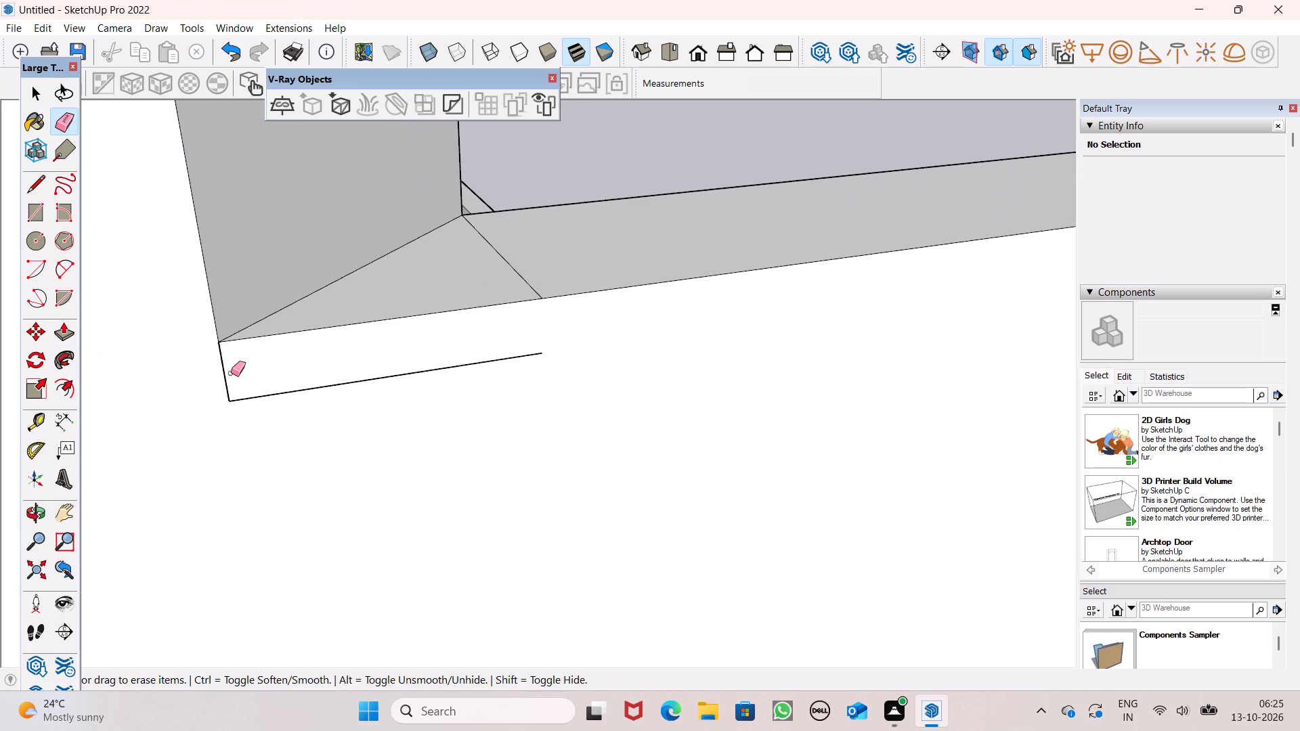
pyautogui.moveTo(231, 373); pyautogui.dragTo(287, 403)
pyautogui.scroll(-7, 369, 479)
pyautogui.scroll(-3, 390, 357)
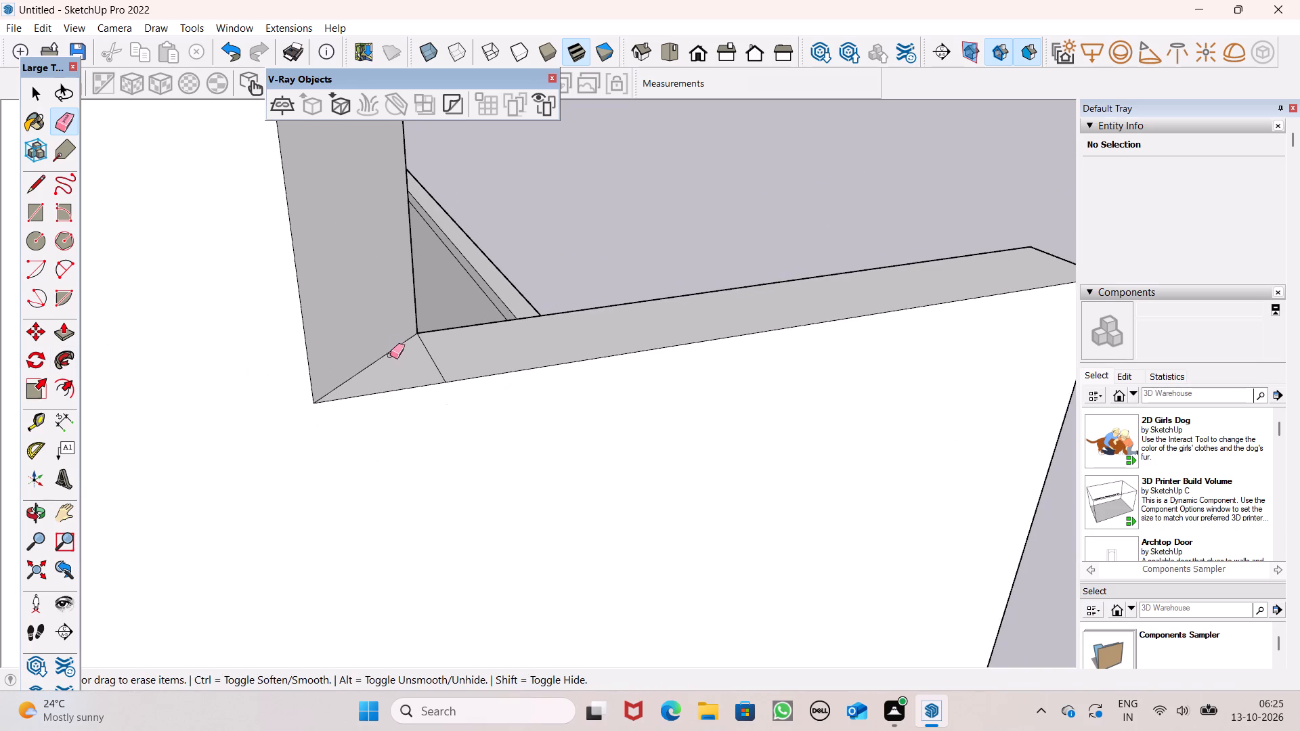
# Examine the cleaned-up opening corner and the building's balcony side from several angles.
pyautogui.scroll(-9, 397, 344)
pyautogui.moveTo(644, 400); pyautogui.dragTo(473, 406, button='middle')
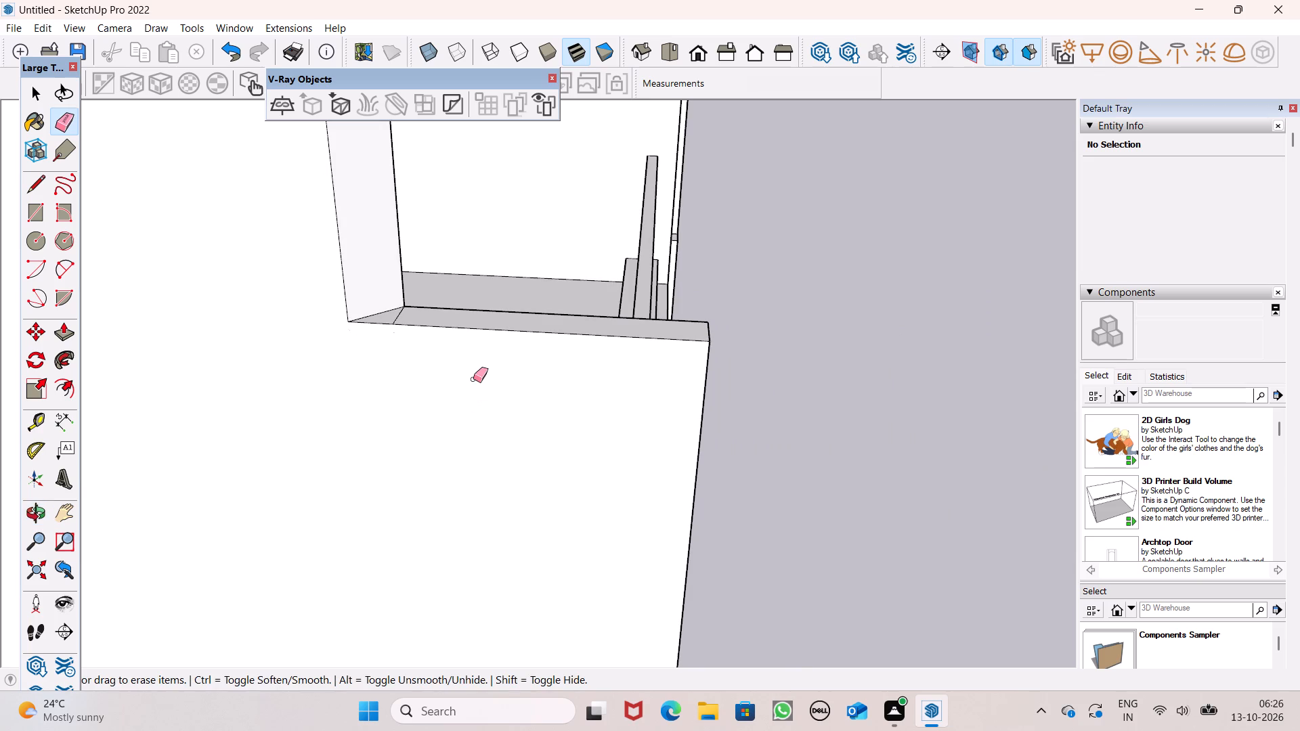
pyautogui.scroll(-5, 1085, 3)
pyautogui.scroll(-10, 755, 195)
pyautogui.moveTo(806, 288); pyautogui.dragTo(396, 335, button='middle')
pyautogui.press('space')
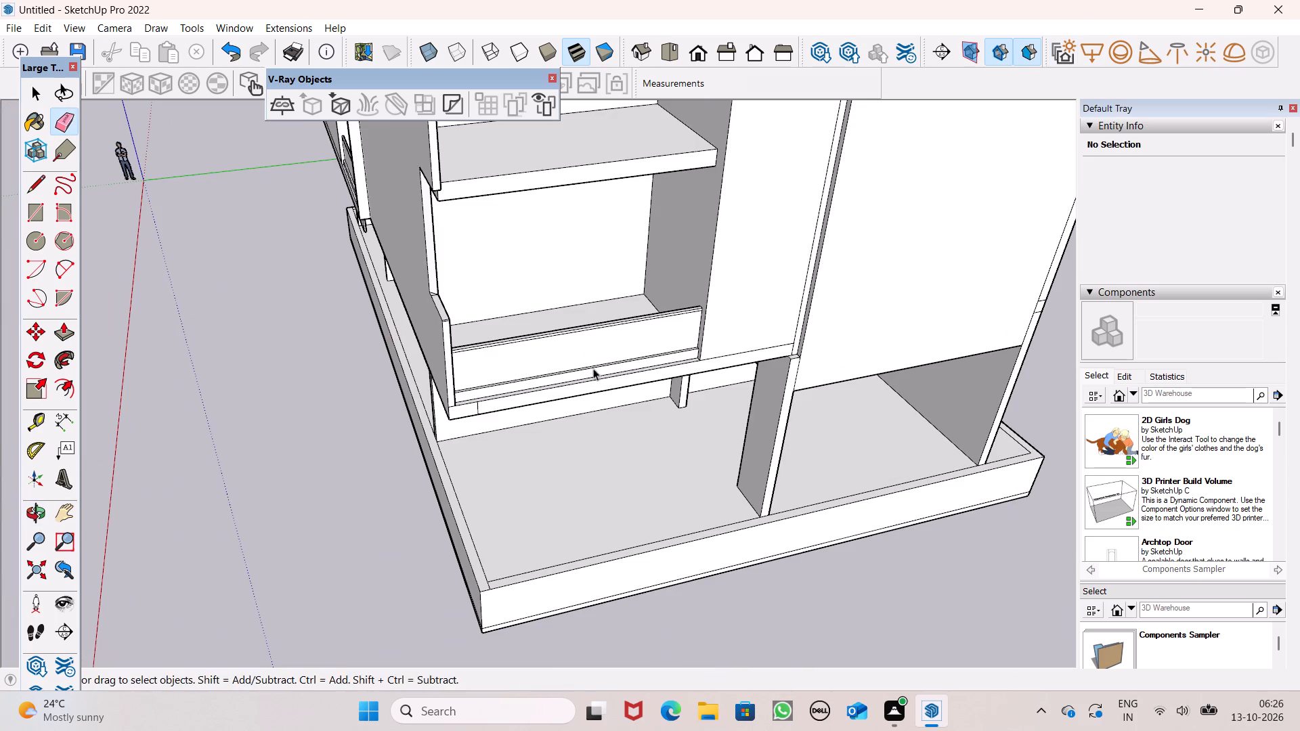
pyautogui.moveTo(589, 376); pyautogui.dragTo(642, 282, button='middle')
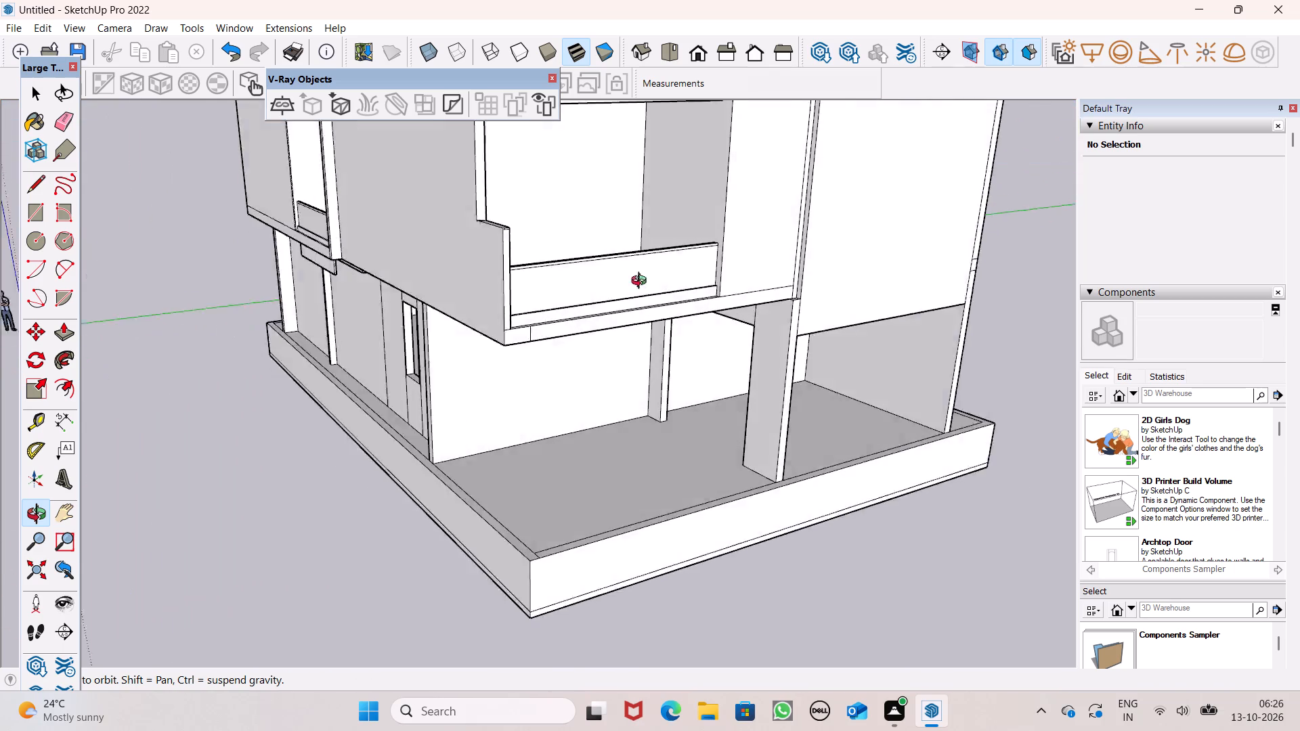
pyautogui.moveTo(642, 282); pyautogui.dragTo(488, 295, button='middle')
pyautogui.scroll(-5, 492, 243)
pyautogui.moveTo(517, 198); pyautogui.dragTo(536, 164, button='middle')
pyautogui.scroll(13, 521, 185)
pyautogui.scroll(-3, 572, 406)
pyautogui.scroll(-5, 646, 372)
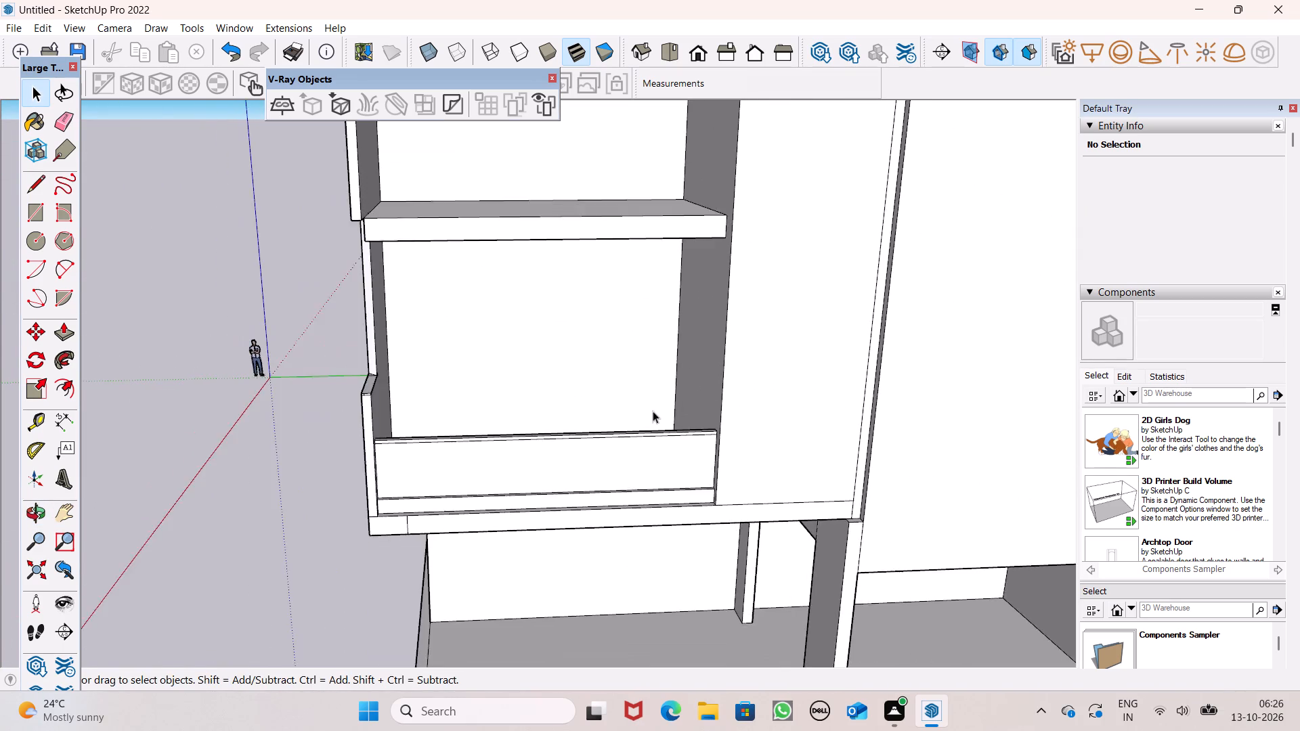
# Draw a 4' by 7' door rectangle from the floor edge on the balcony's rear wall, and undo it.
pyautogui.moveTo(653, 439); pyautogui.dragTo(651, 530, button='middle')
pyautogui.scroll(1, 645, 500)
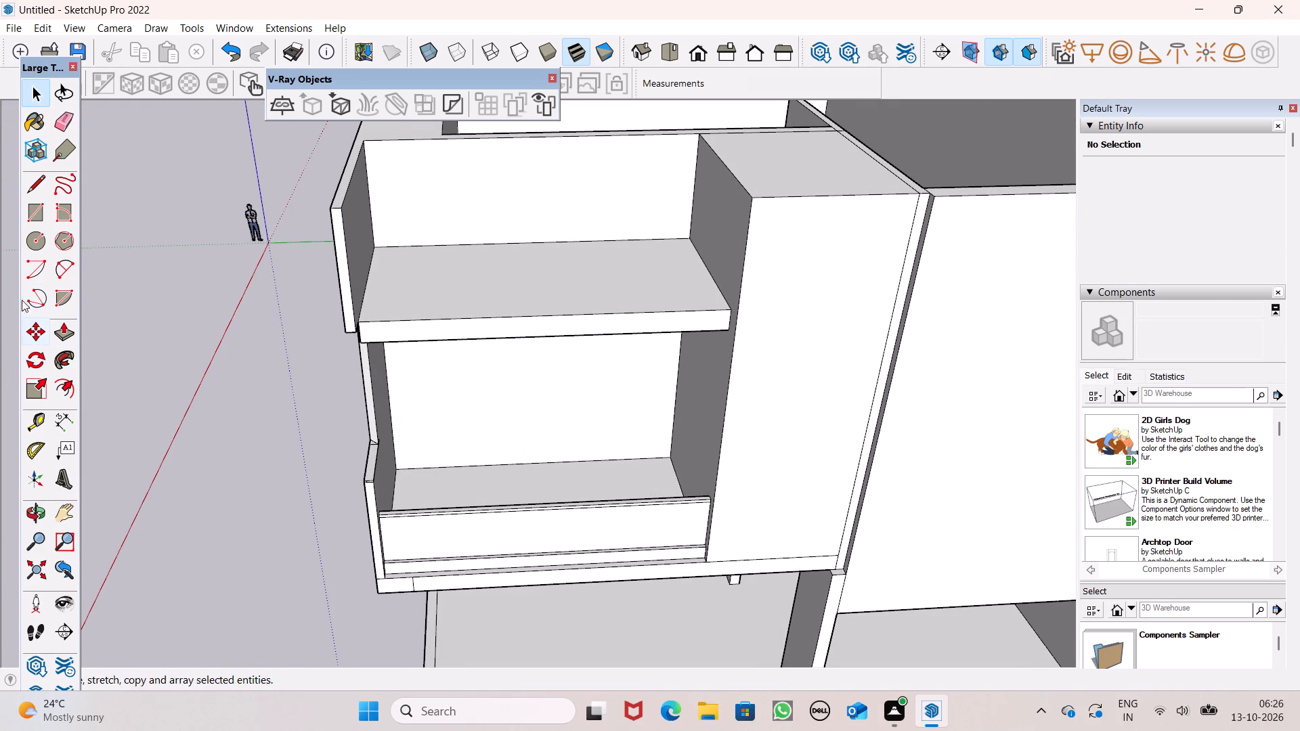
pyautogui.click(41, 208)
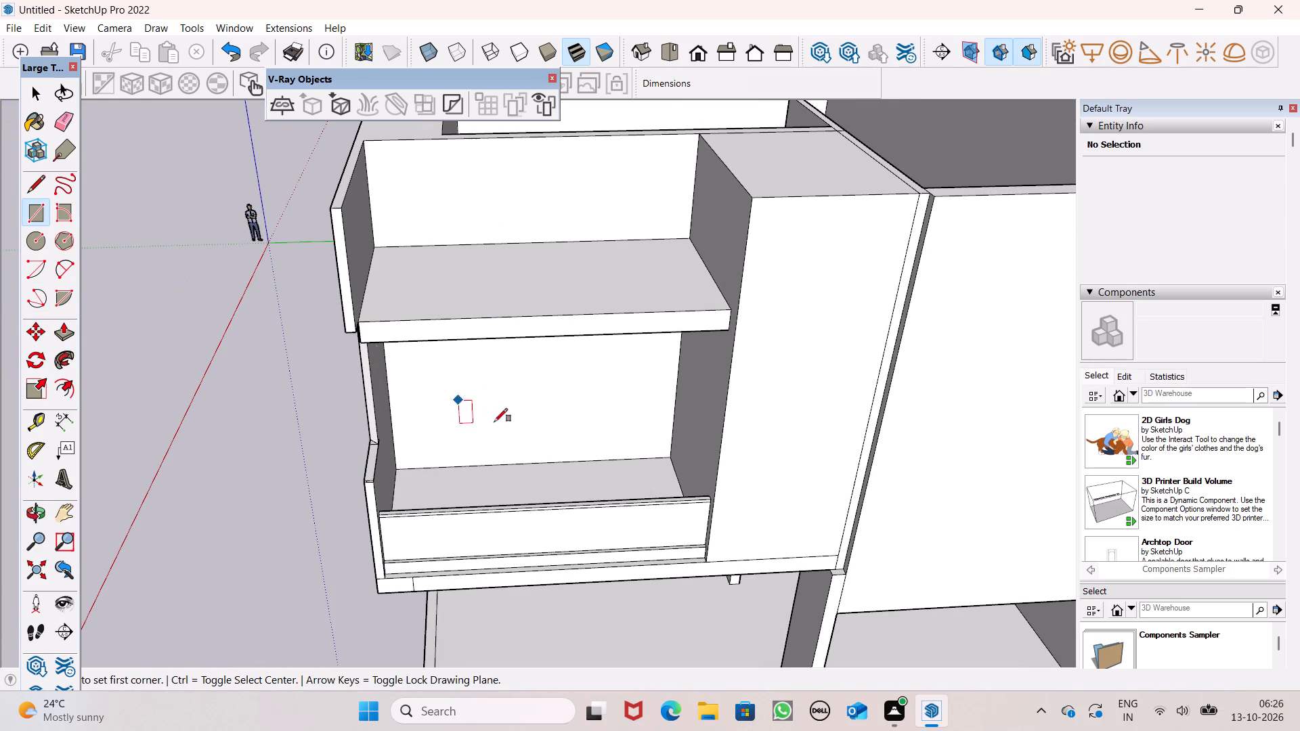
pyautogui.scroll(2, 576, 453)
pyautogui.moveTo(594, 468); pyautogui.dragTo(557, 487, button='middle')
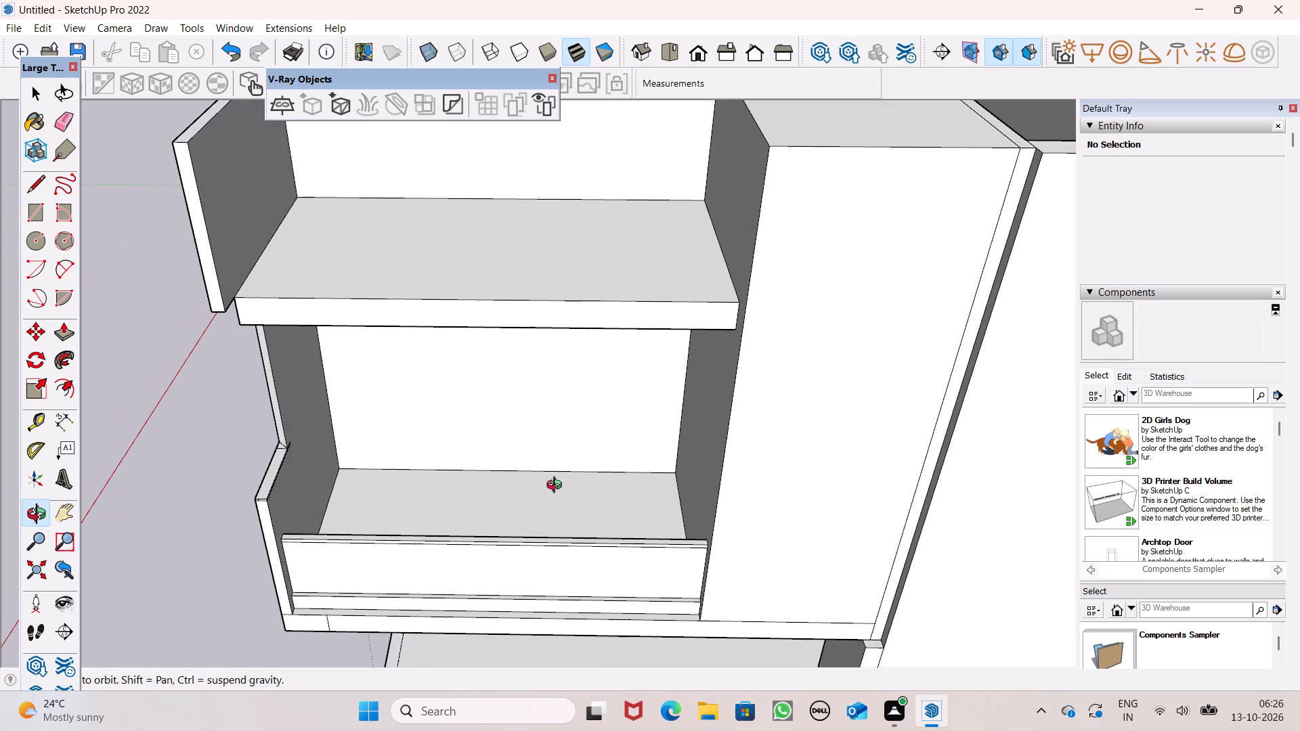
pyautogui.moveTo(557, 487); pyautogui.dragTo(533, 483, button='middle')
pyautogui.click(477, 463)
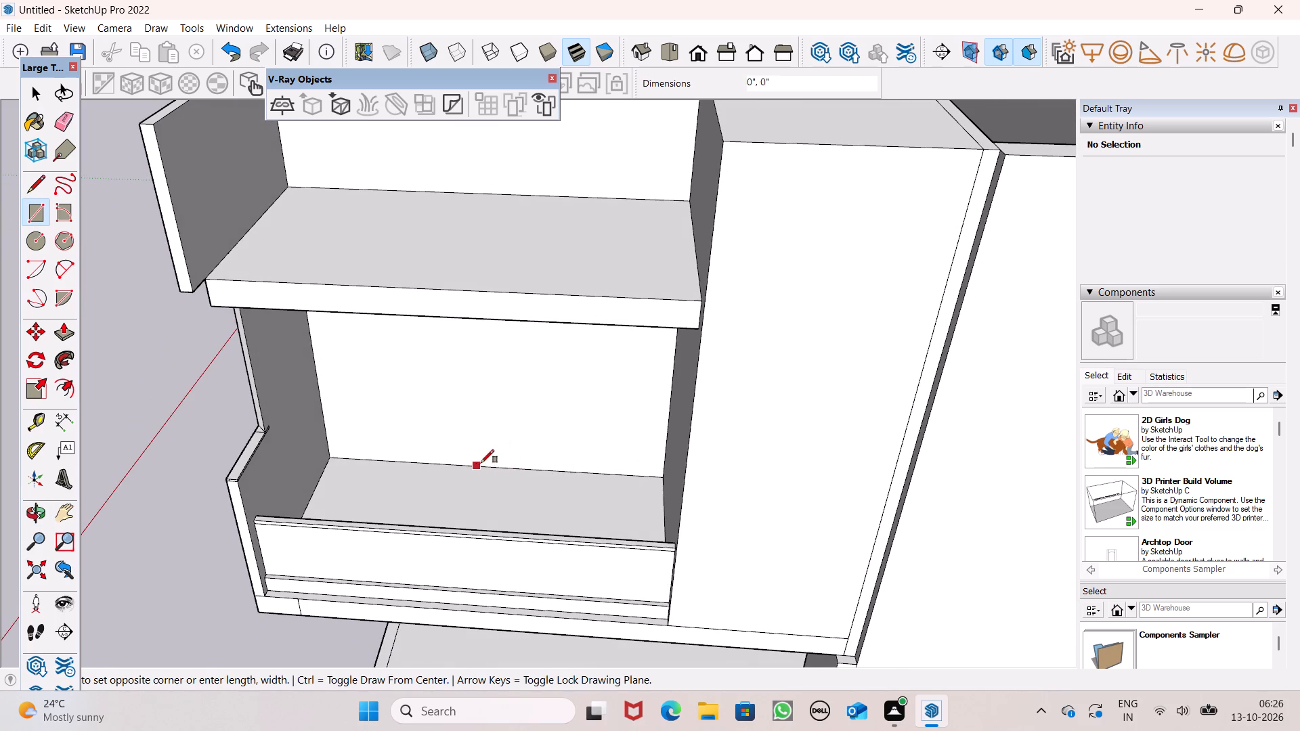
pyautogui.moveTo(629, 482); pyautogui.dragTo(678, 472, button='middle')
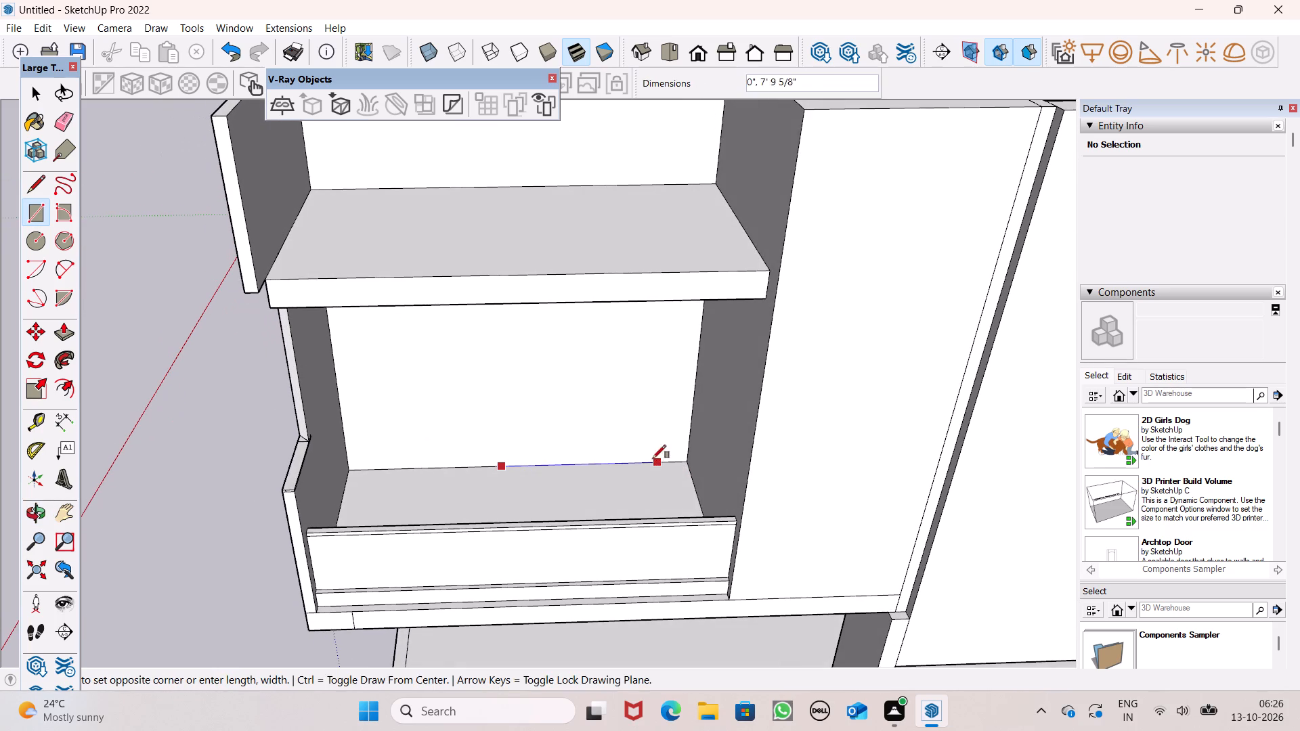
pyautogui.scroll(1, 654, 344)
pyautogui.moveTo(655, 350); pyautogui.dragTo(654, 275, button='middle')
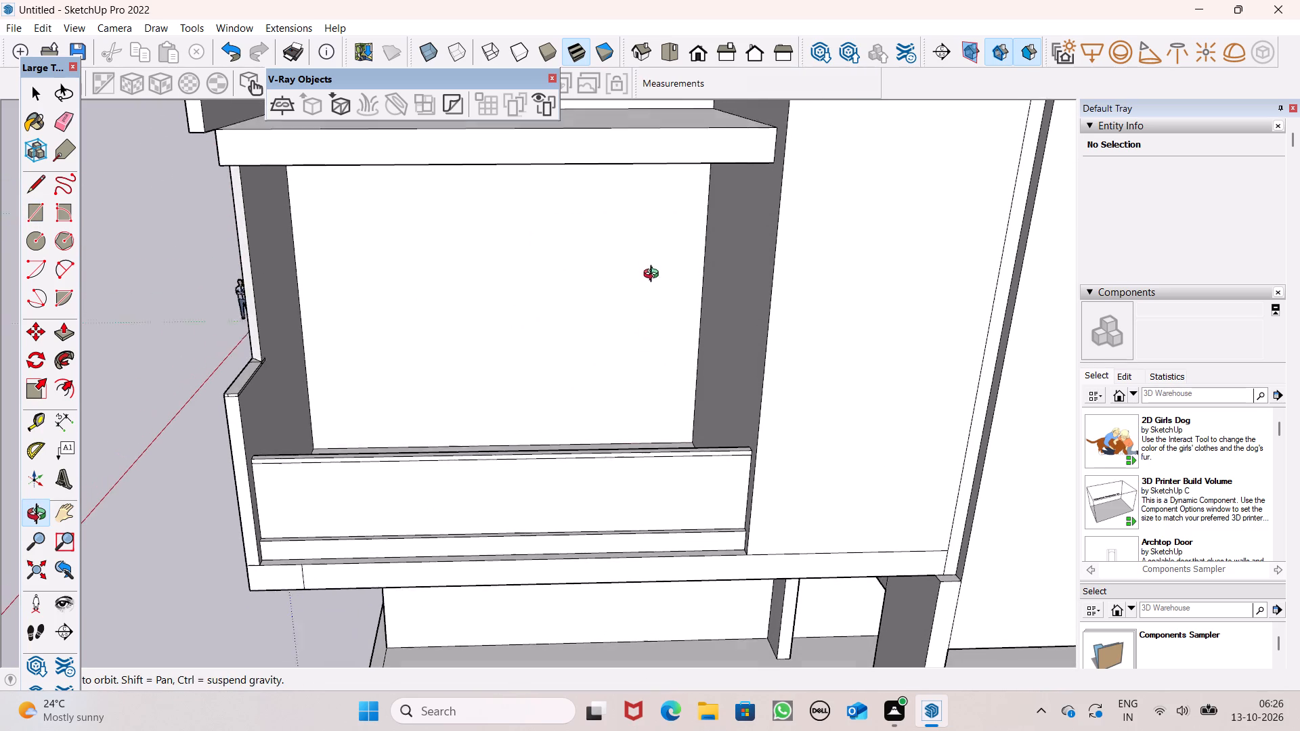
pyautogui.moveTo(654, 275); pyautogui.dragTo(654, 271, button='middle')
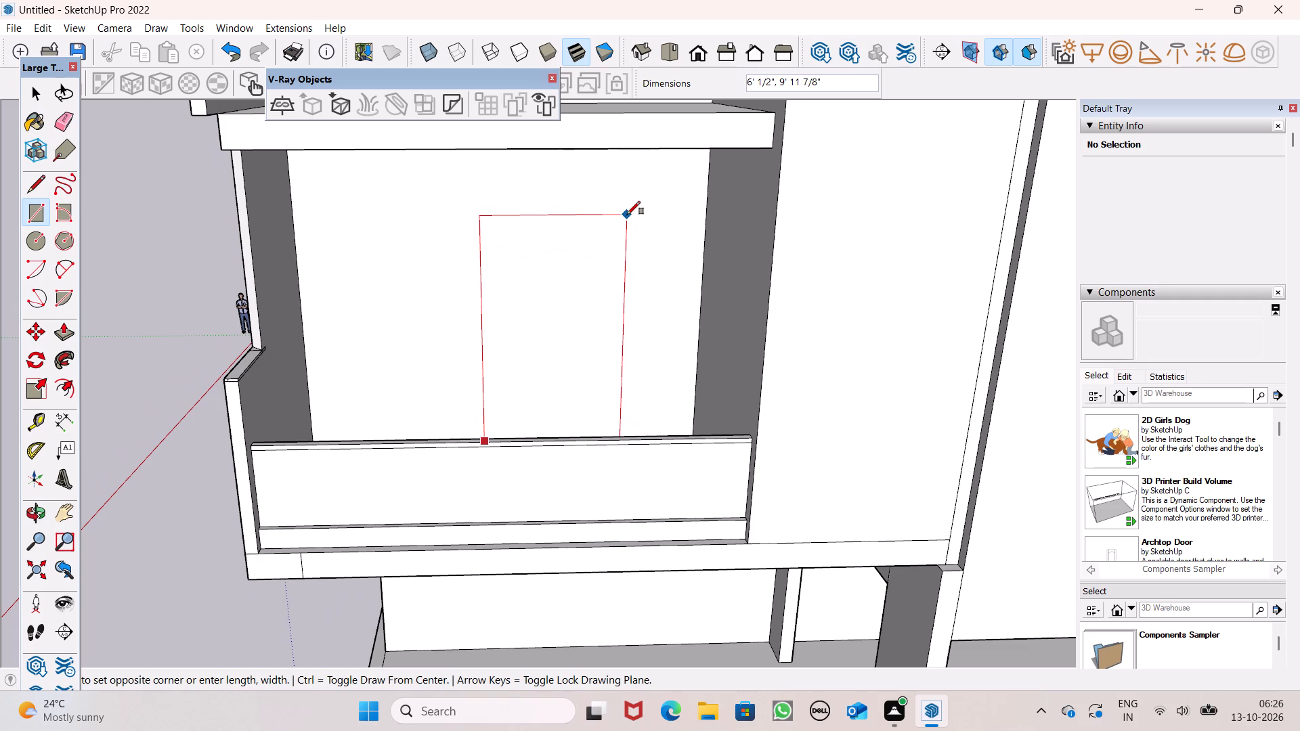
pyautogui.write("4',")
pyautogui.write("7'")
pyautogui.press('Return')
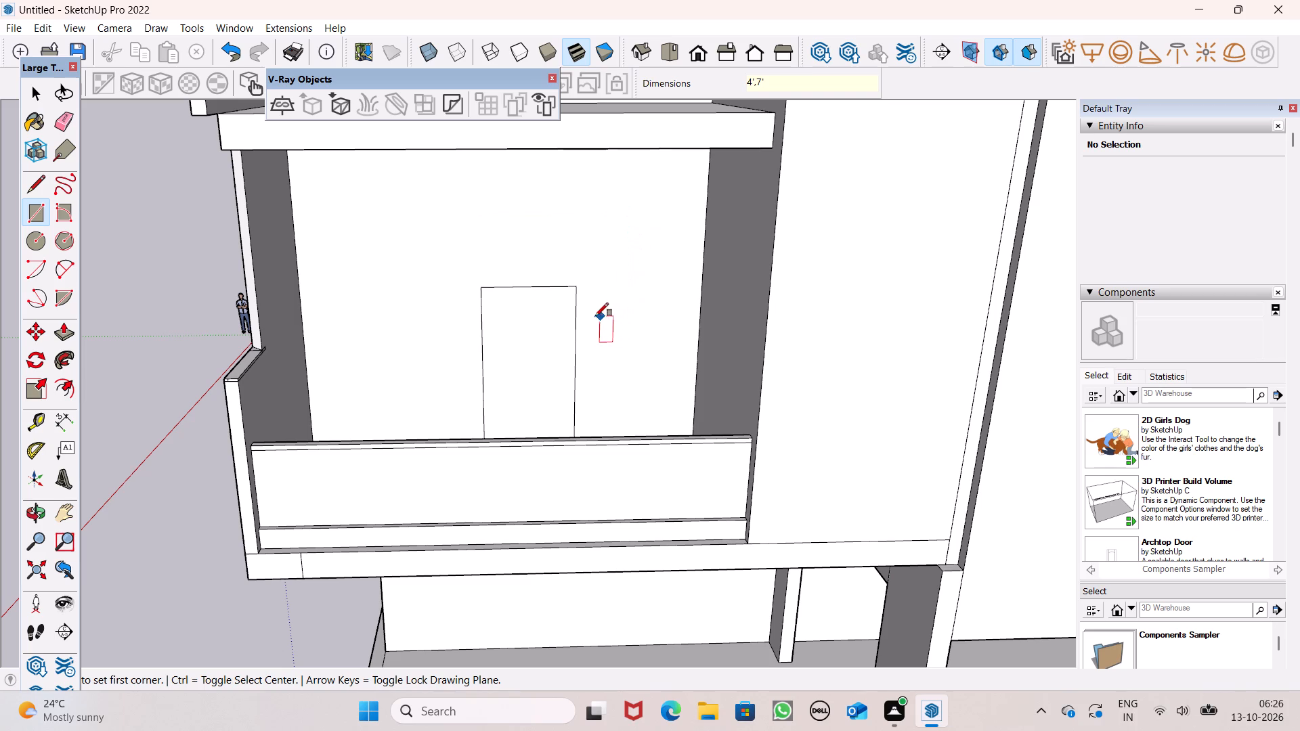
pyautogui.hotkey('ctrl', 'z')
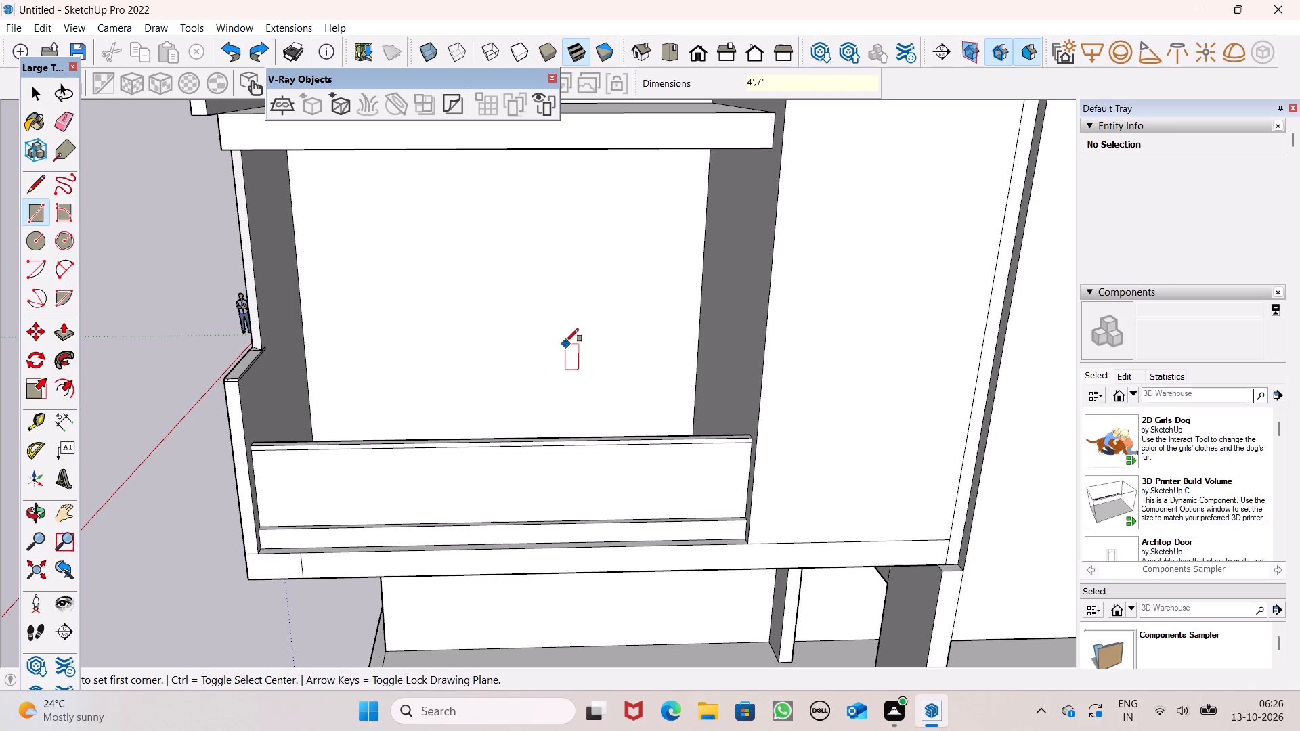
# Draw a door rectangle about 5' 3" wide by 9' 4" high, rising from the floor edge on the balcony's rear wall.
pyautogui.moveTo(594, 365); pyautogui.dragTo(582, 433, button='middle')
pyautogui.scroll(4, 613, 468)
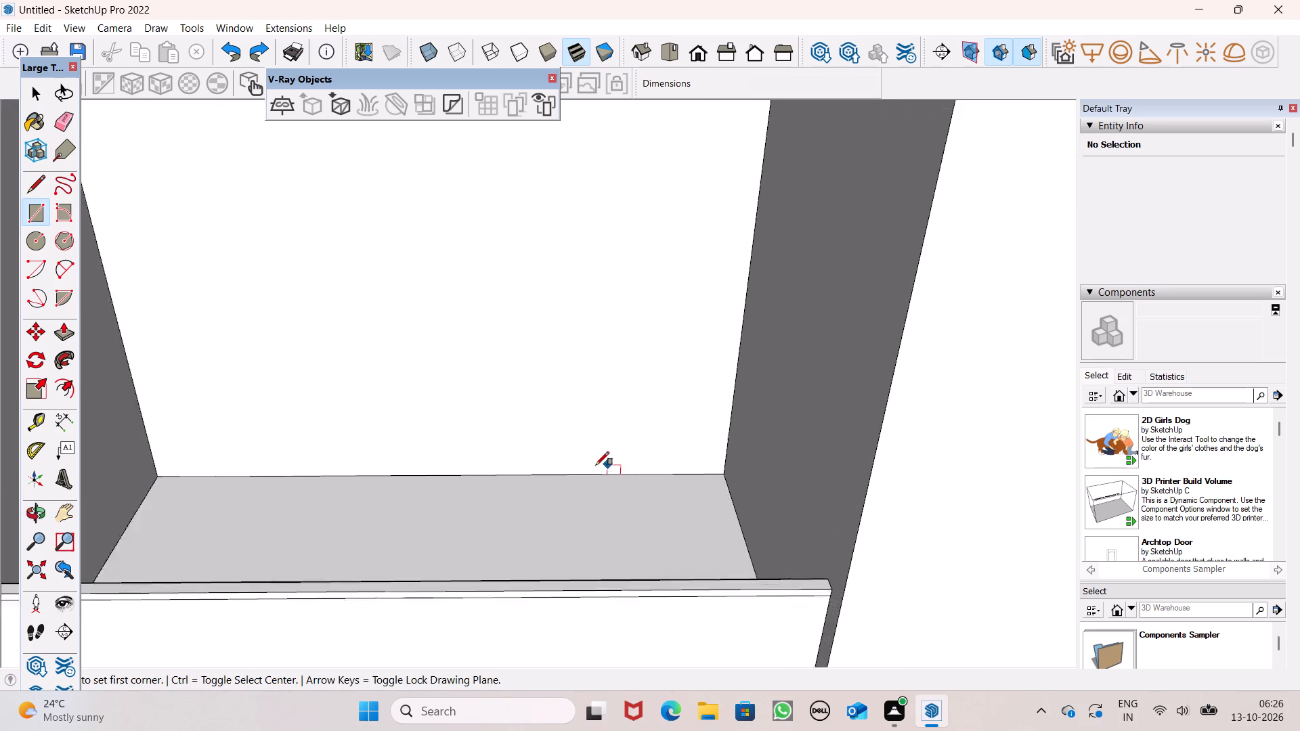
pyautogui.scroll(1, 596, 465)
pyautogui.click(503, 466)
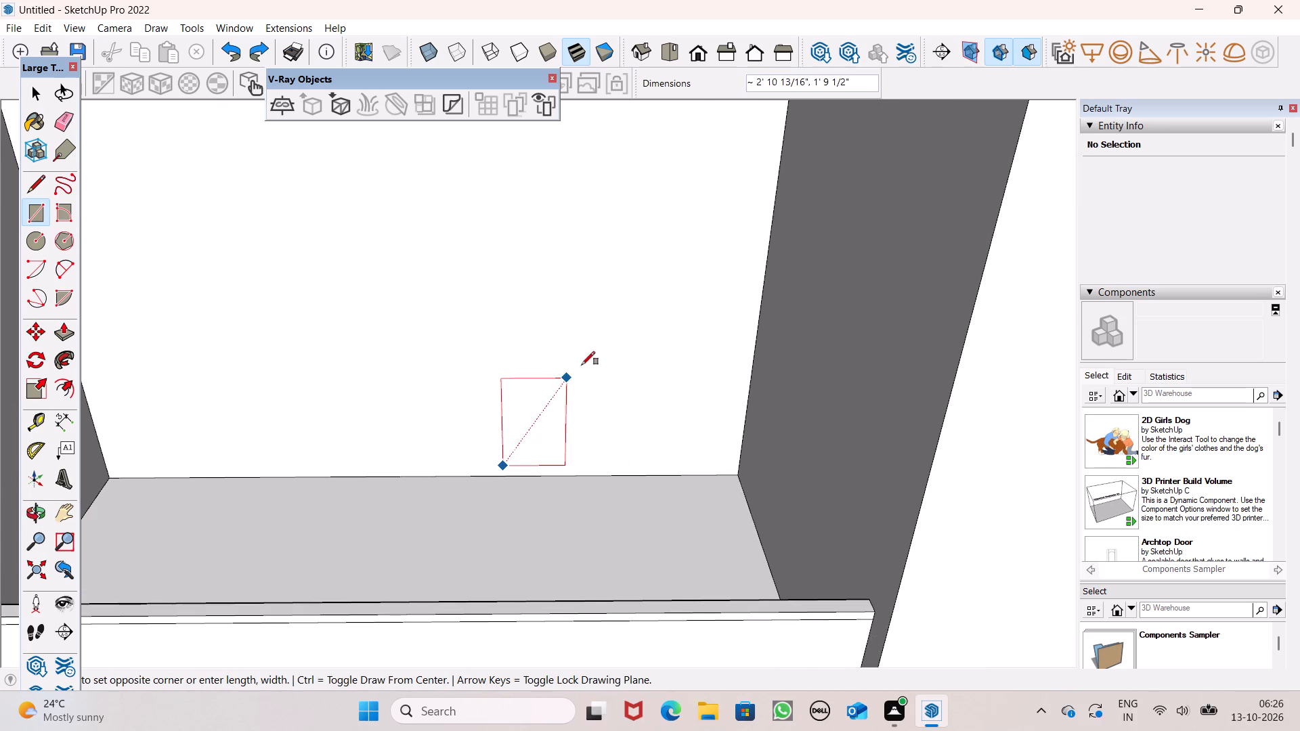
pyautogui.press('space')
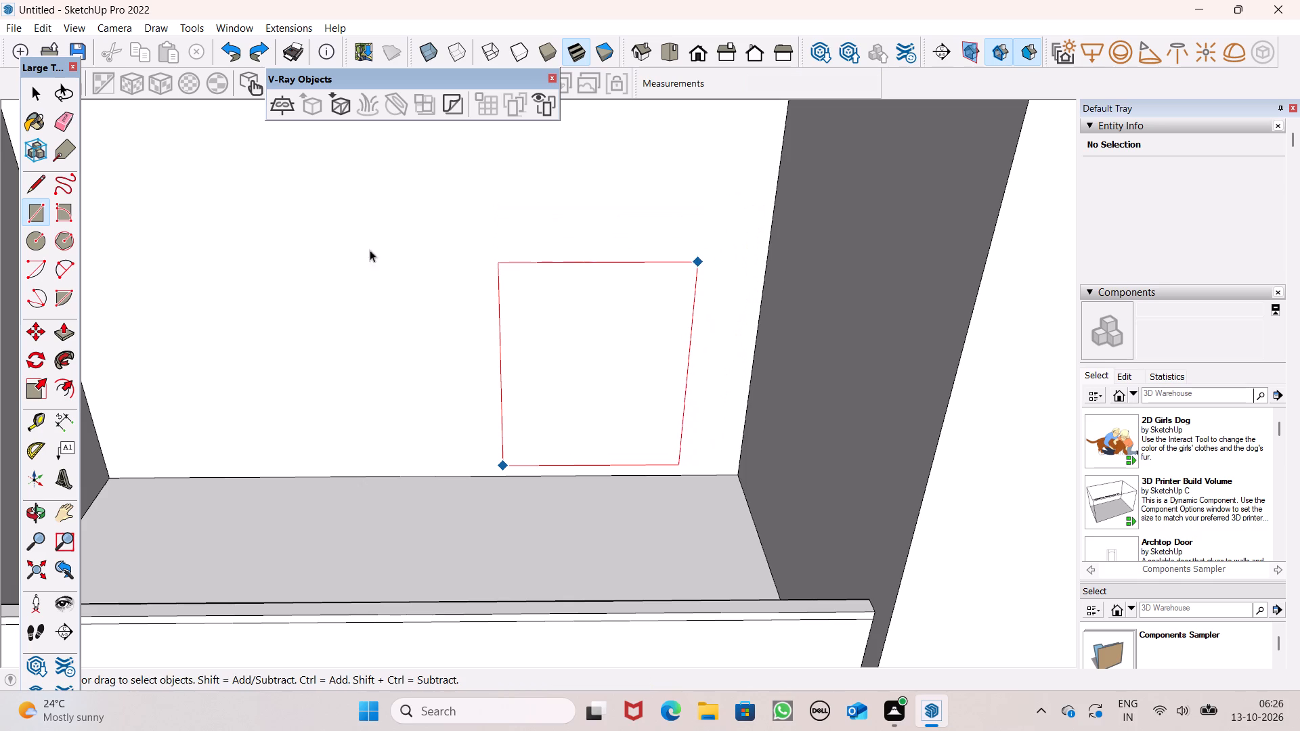
pyautogui.click(41, 215)
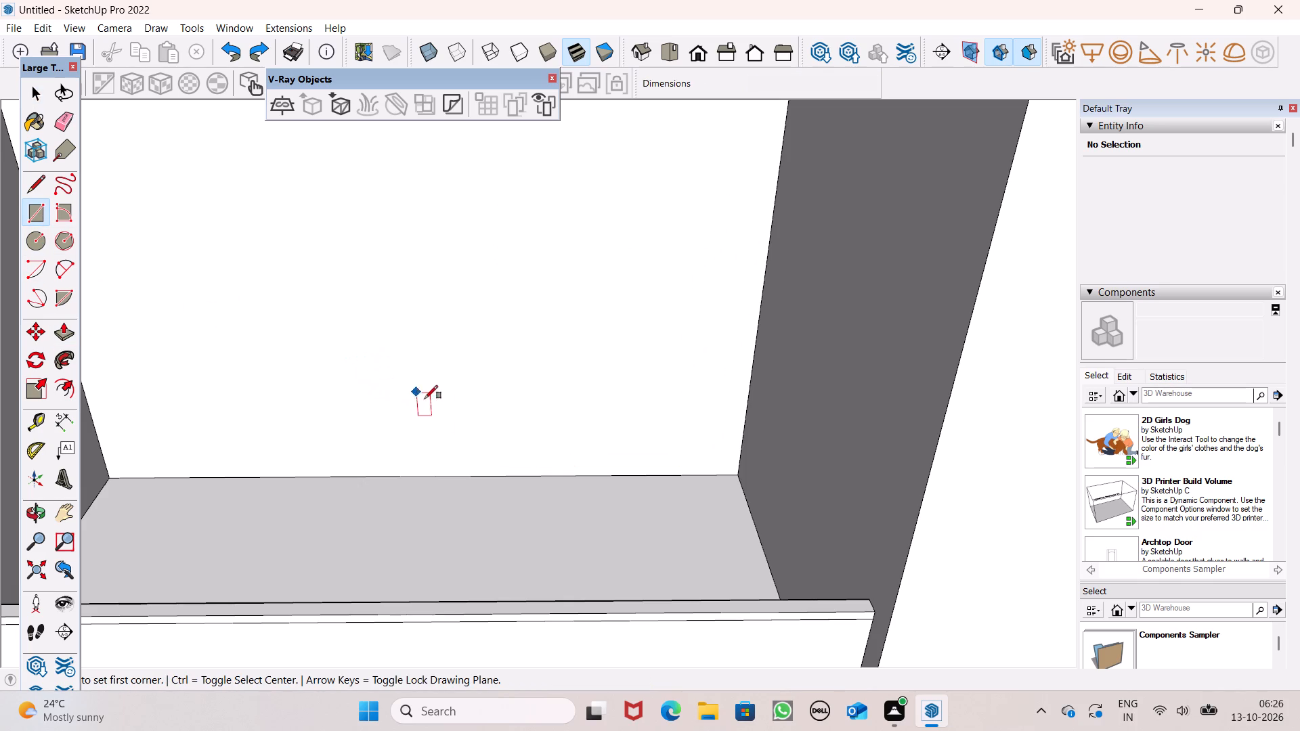
pyautogui.click(518, 474)
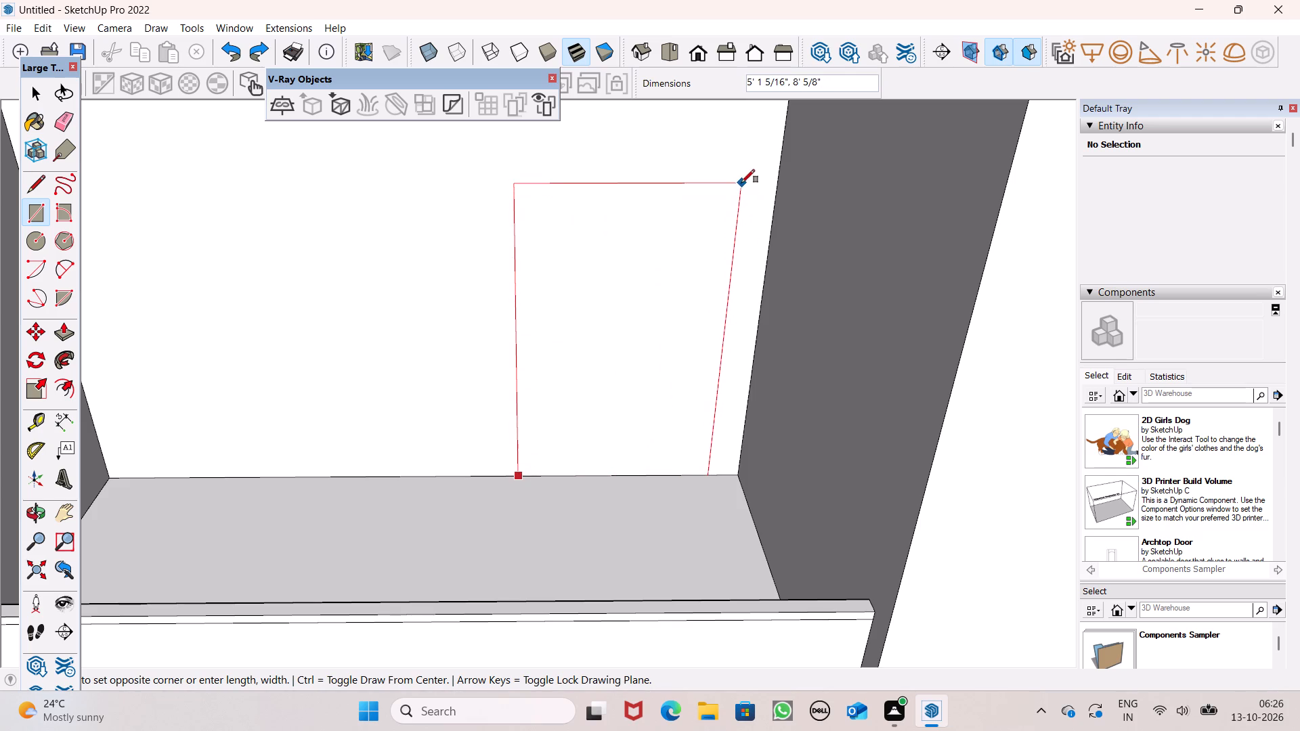
pyautogui.click(754, 123)
pyautogui.press('space')
pyautogui.scroll(-6, 758, 253)
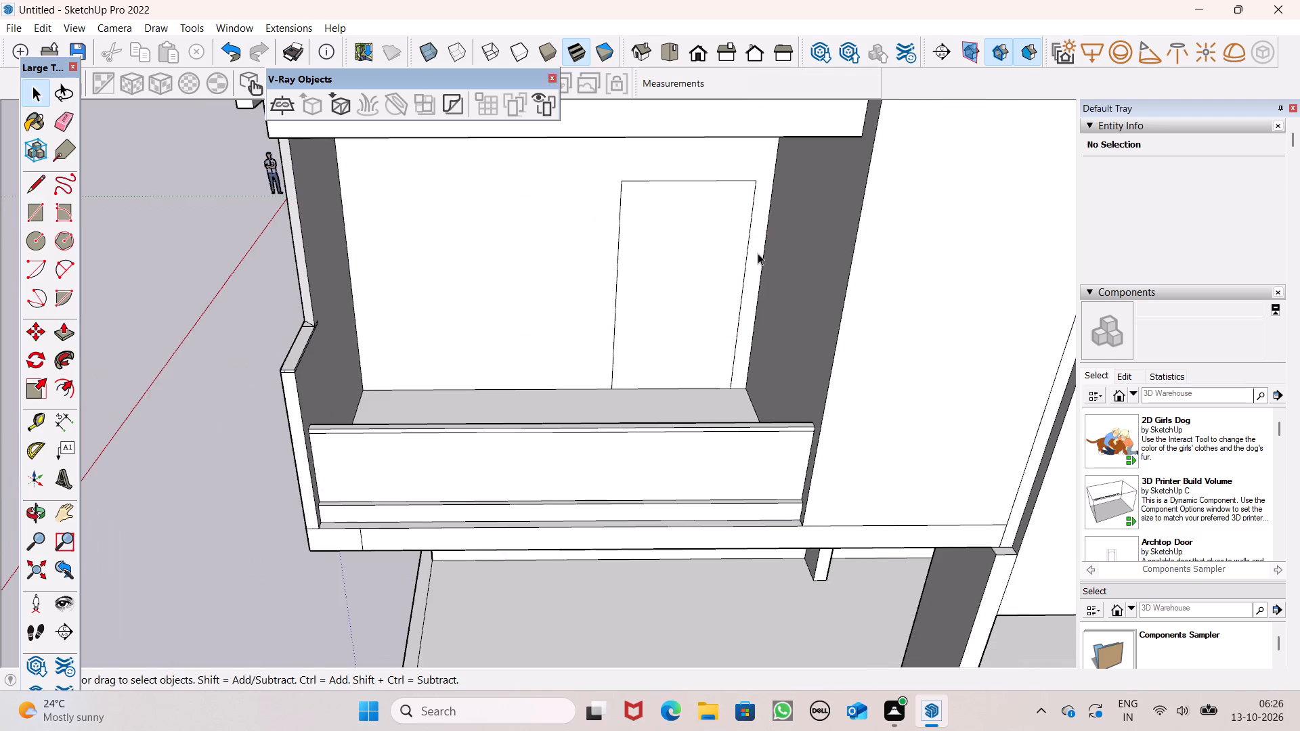
pyautogui.scroll(-2, 761, 289)
pyautogui.moveTo(739, 304); pyautogui.dragTo(747, 249, button='middle')
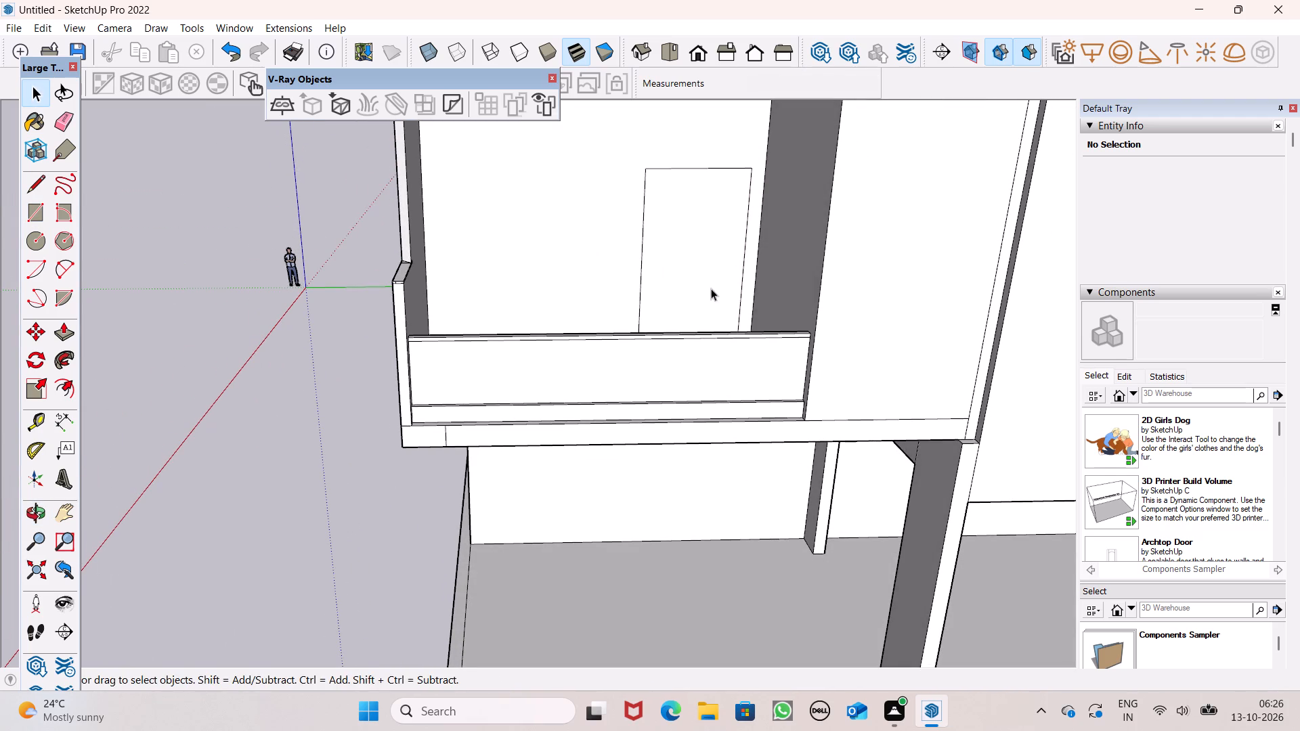
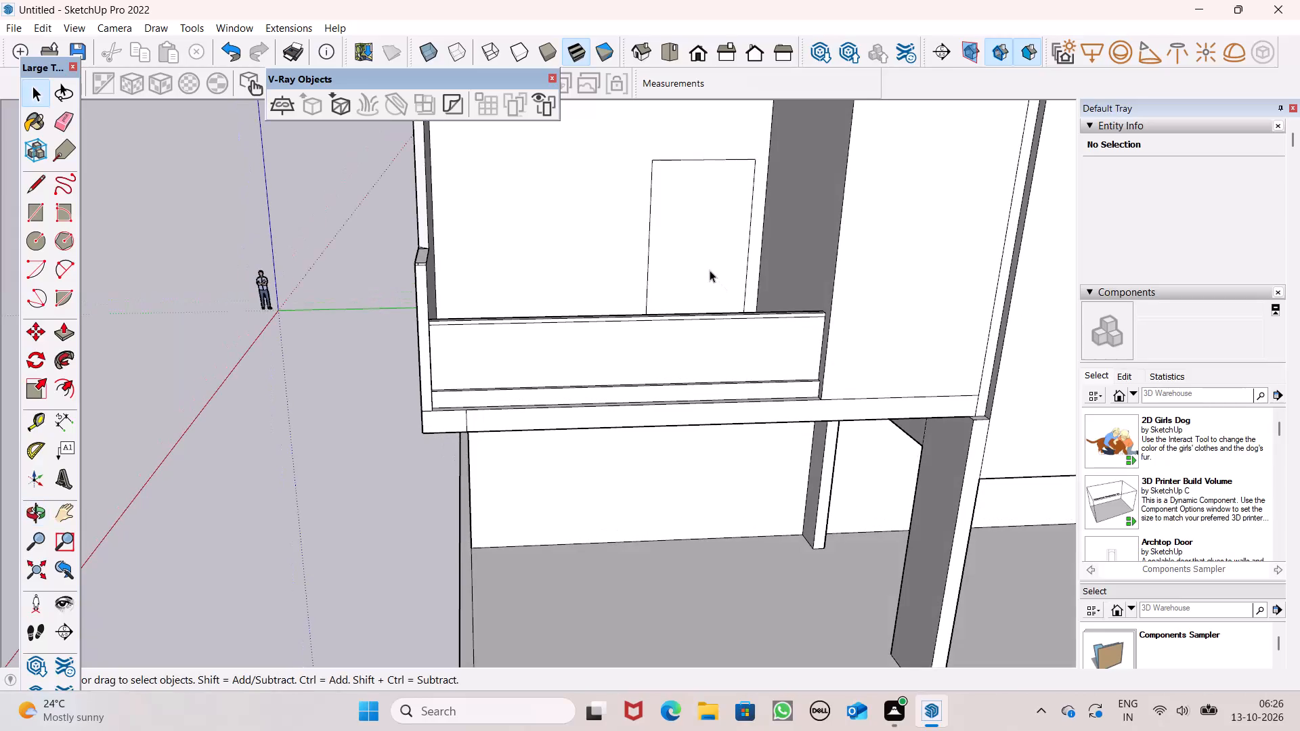
# Move the door outline on the balcony's back wall sideways, a few inches away from the nearby side wall.
pyautogui.doubleClick(710, 269)
pyautogui.moveTo(709, 292); pyautogui.dragTo(725, 426, button='middle')
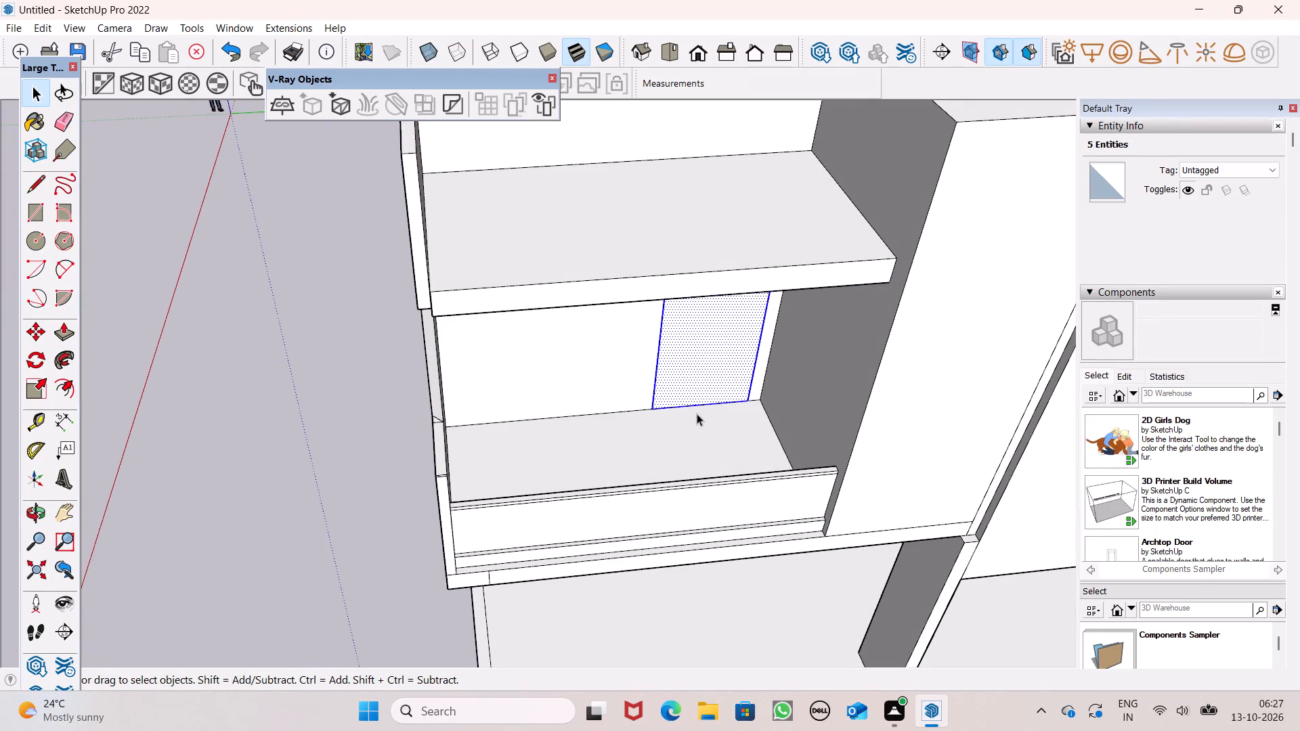
pyautogui.press('m')
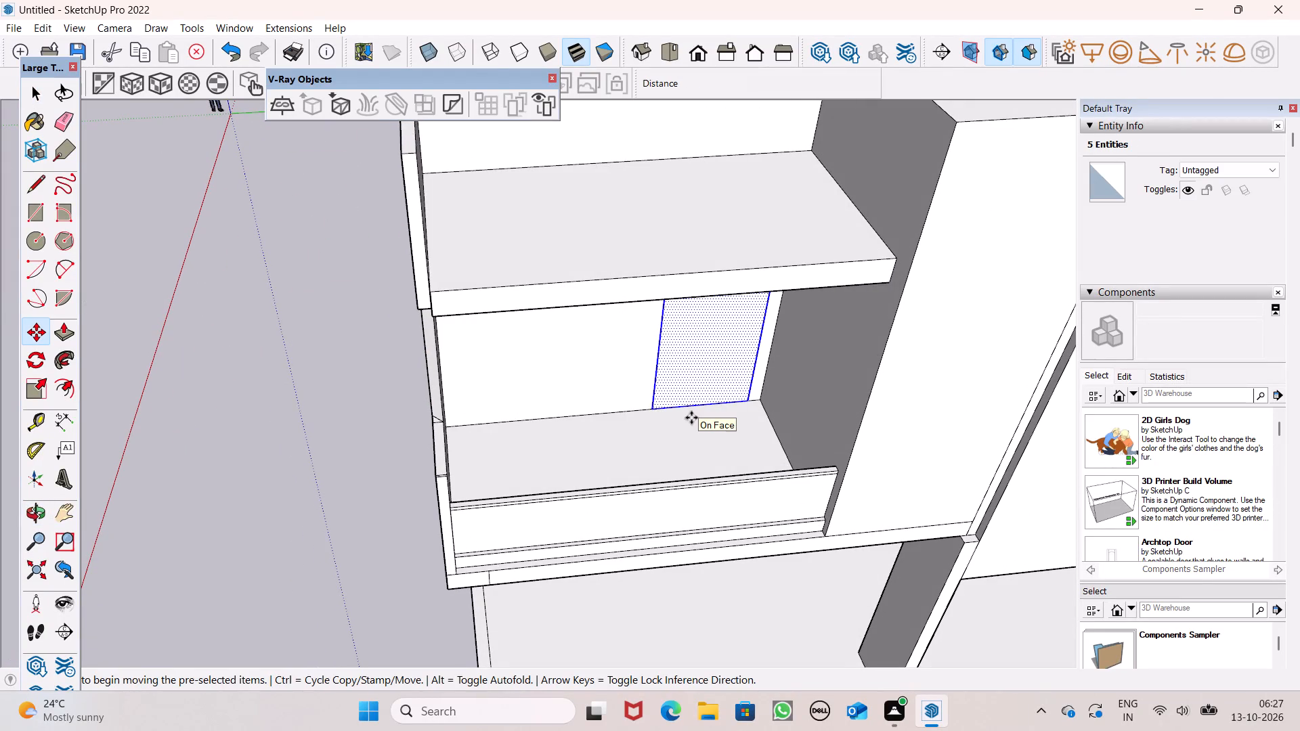
pyautogui.press('Return')
pyautogui.moveTo(678, 398); pyautogui.dragTo(666, 403)
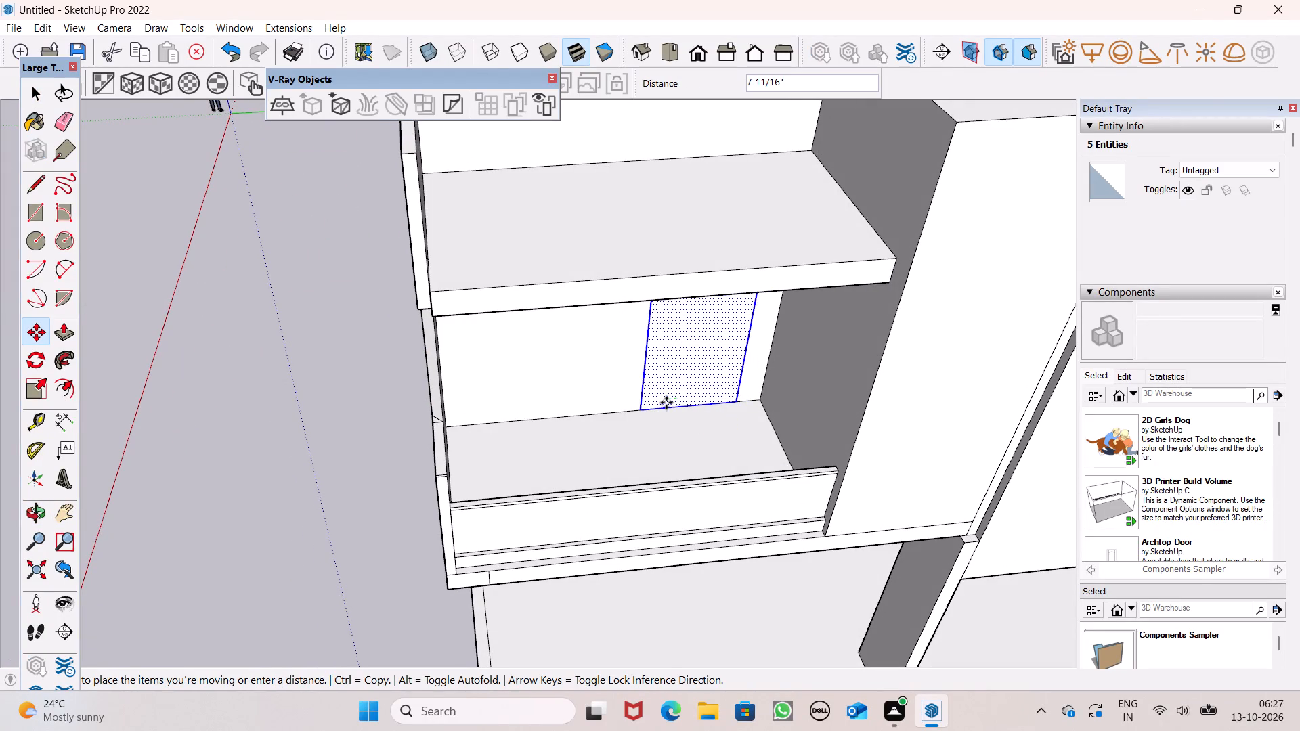
pyautogui.moveTo(666, 403); pyautogui.dragTo(665, 403)
pyautogui.moveTo(674, 396); pyautogui.dragTo(685, 400)
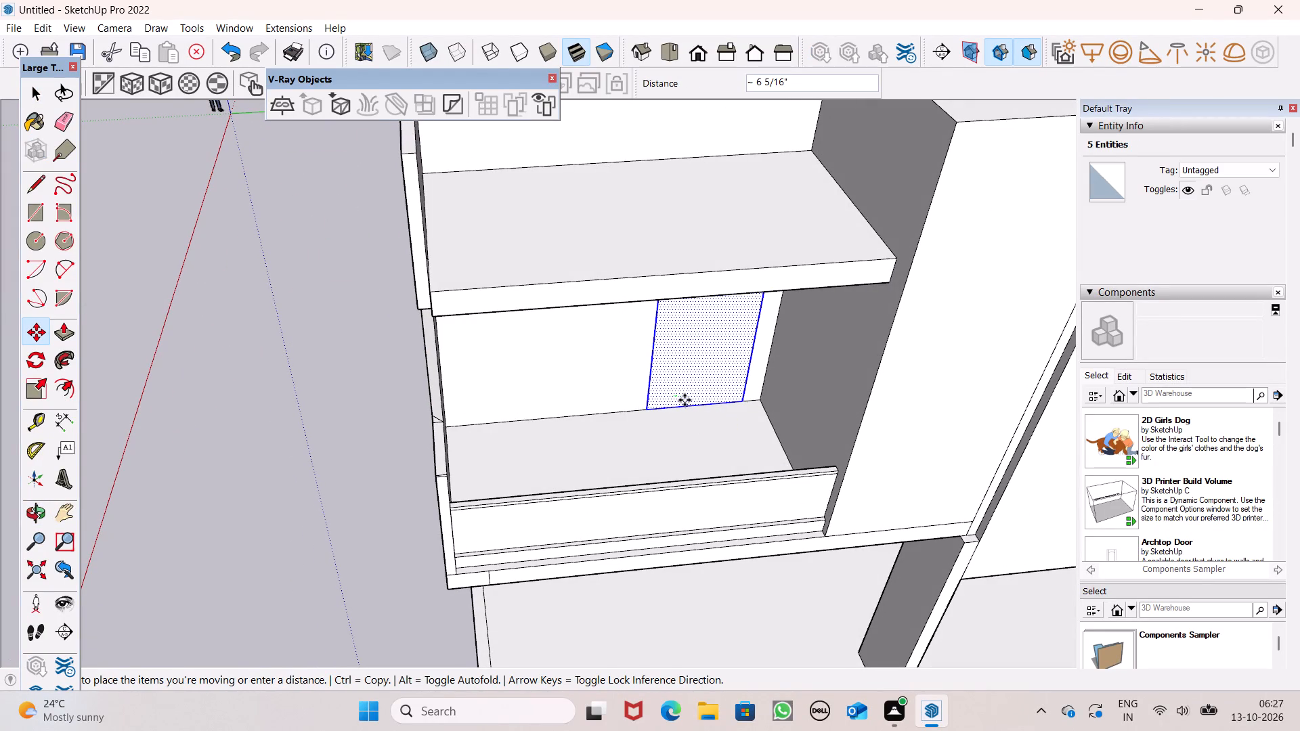
pyautogui.moveTo(685, 400); pyautogui.dragTo(683, 400)
pyautogui.press('space')
pyautogui.click(349, 393)
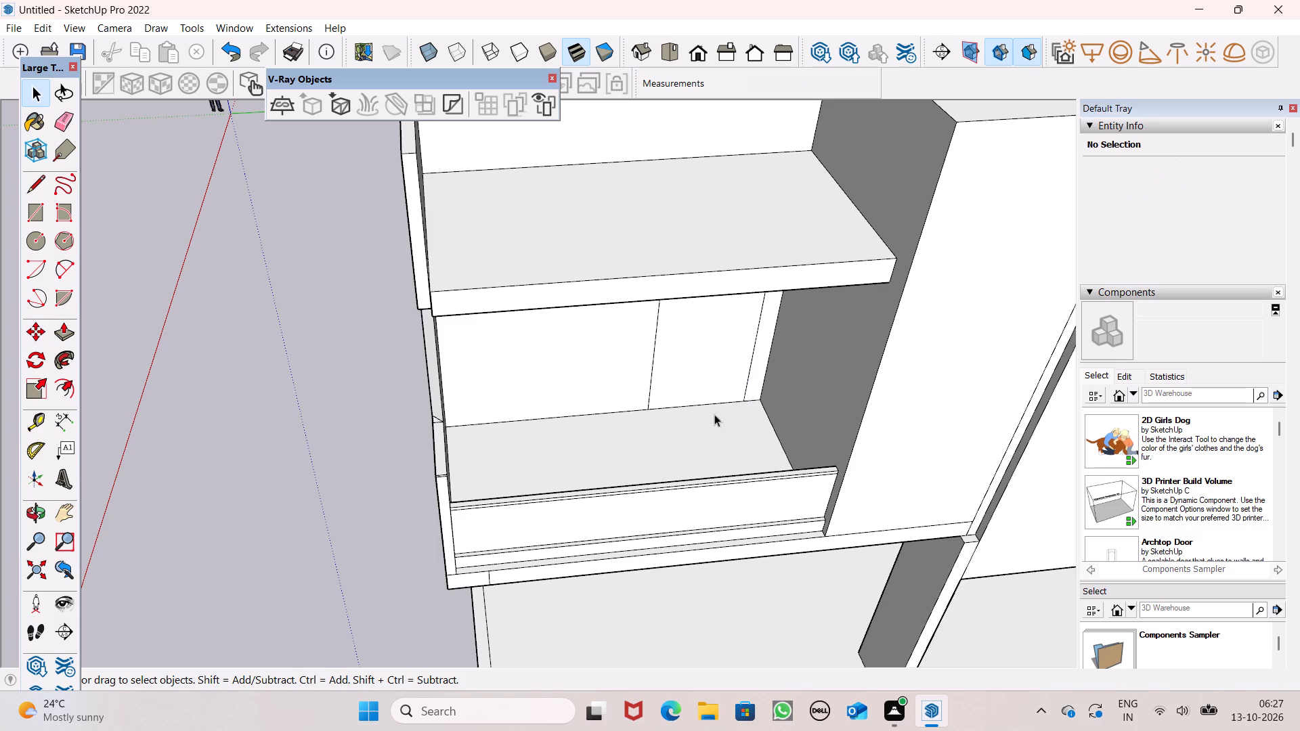
# Push the door face on the balcony's back wall in by 11 11/16" to cut a through opening.
pyautogui.moveTo(791, 418); pyautogui.dragTo(745, 328, button='middle')
pyautogui.scroll(1, 748, 355)
pyautogui.scroll(1, 748, 273)
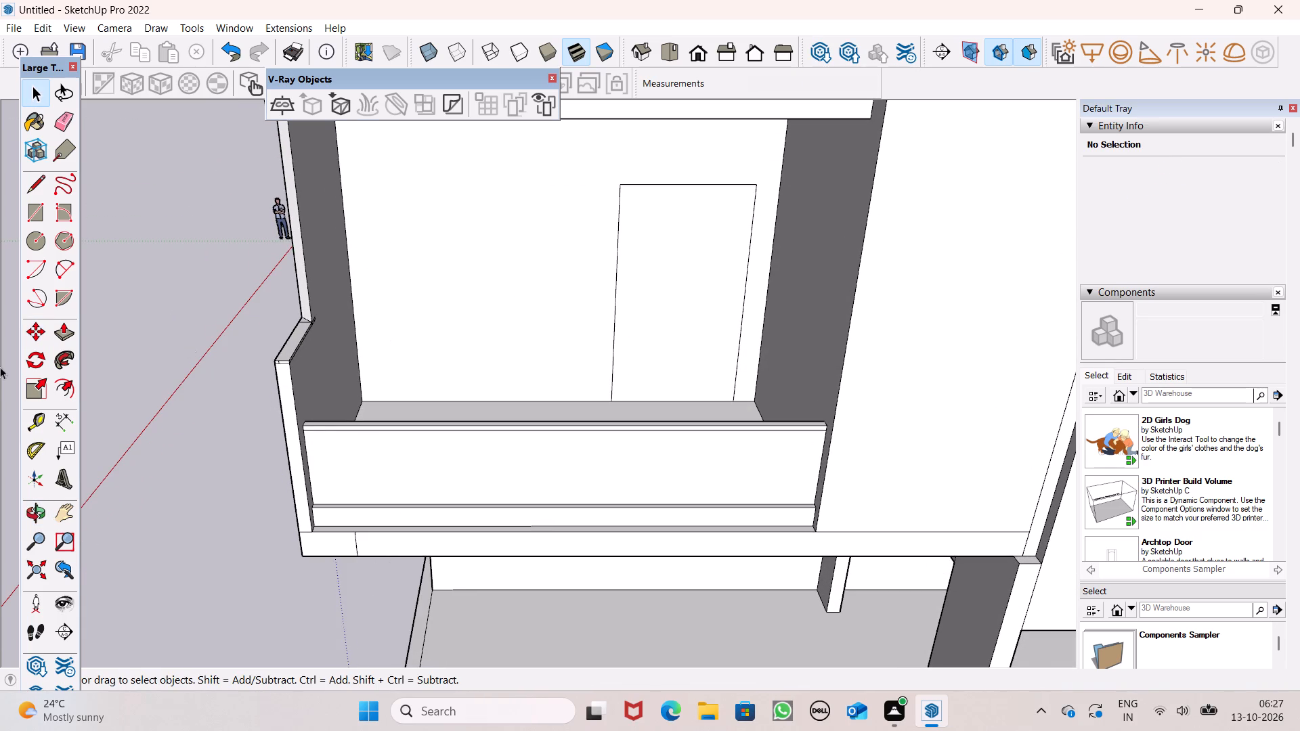
pyautogui.click(57, 340)
pyautogui.moveTo(569, 374); pyautogui.dragTo(563, 415, button='middle')
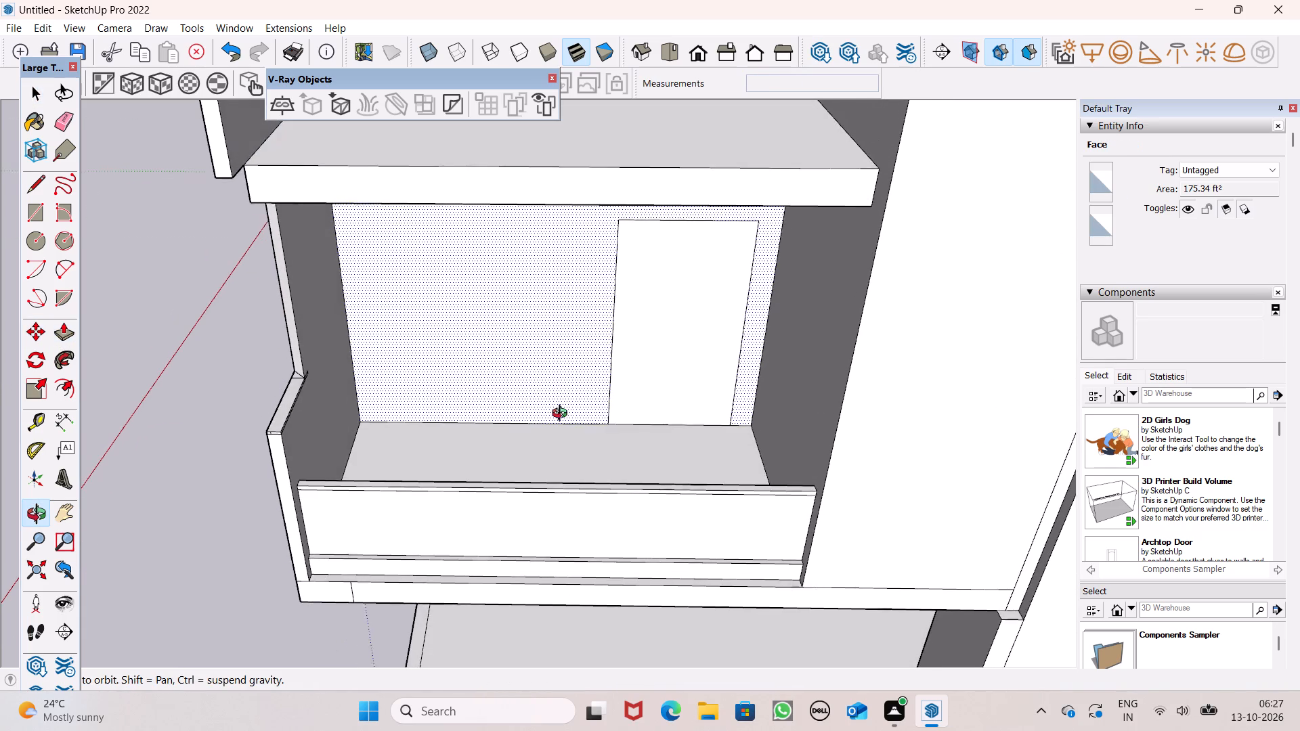
pyautogui.moveTo(563, 415); pyautogui.dragTo(554, 428, button='middle')
pyautogui.scroll(1, 596, 359)
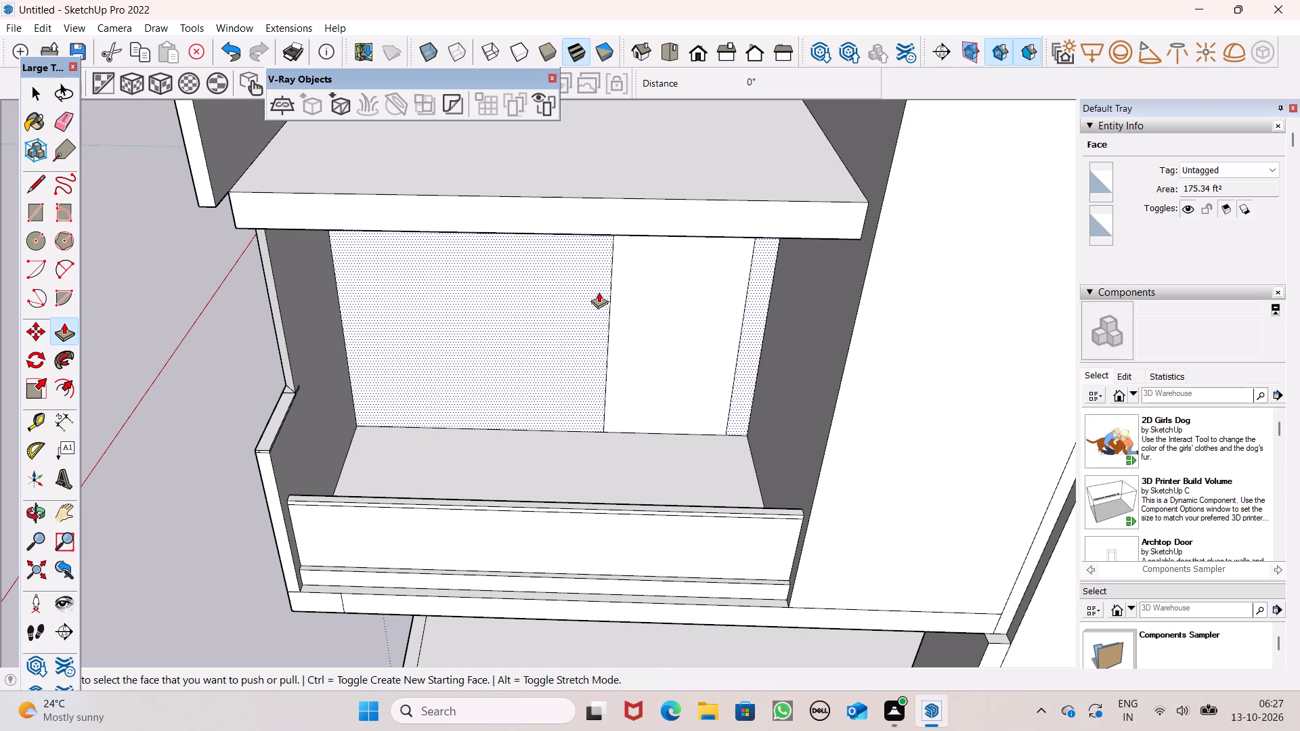
pyautogui.scroll(3, 667, 341)
pyautogui.moveTo(636, 442); pyautogui.dragTo(642, 433)
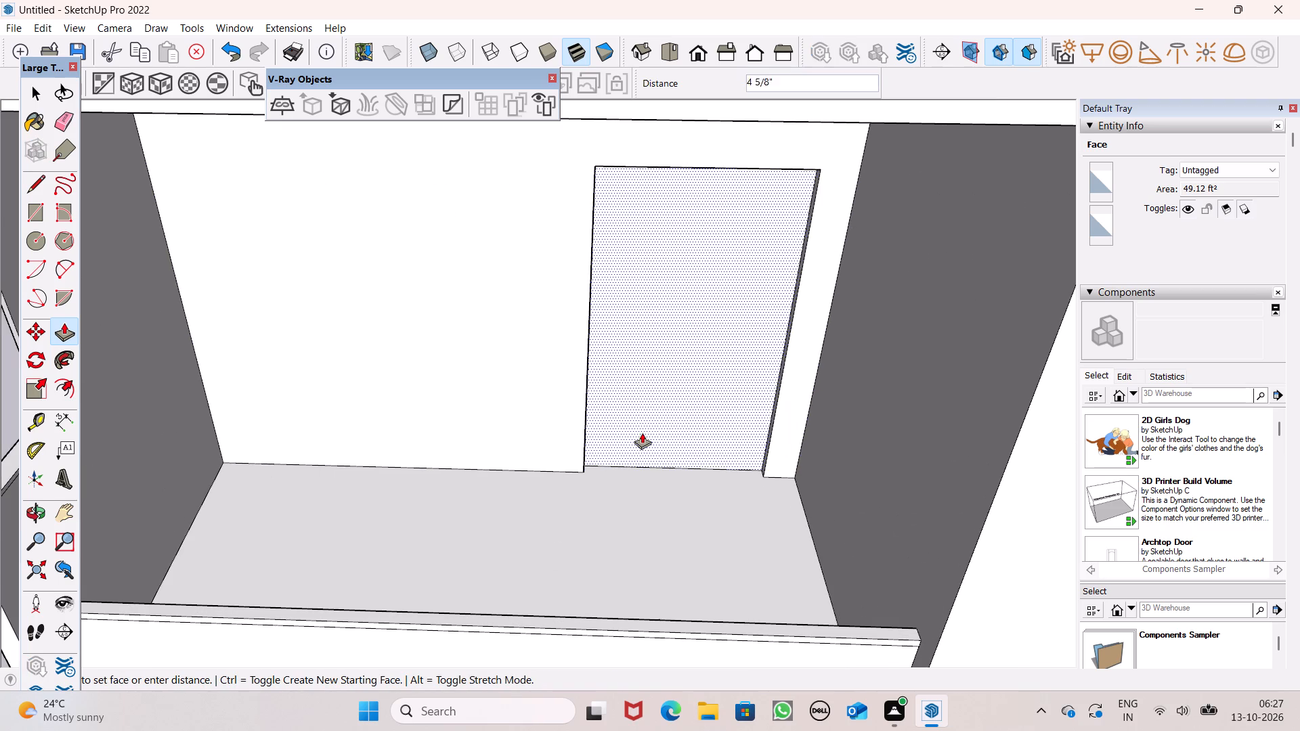
pyautogui.moveTo(642, 433); pyautogui.dragTo(675, 390)
# Widen the door opening by pushing its side jamb face 6 1/4" into the back wall with Push/Pull.
pyautogui.scroll(-1, 647, 456)
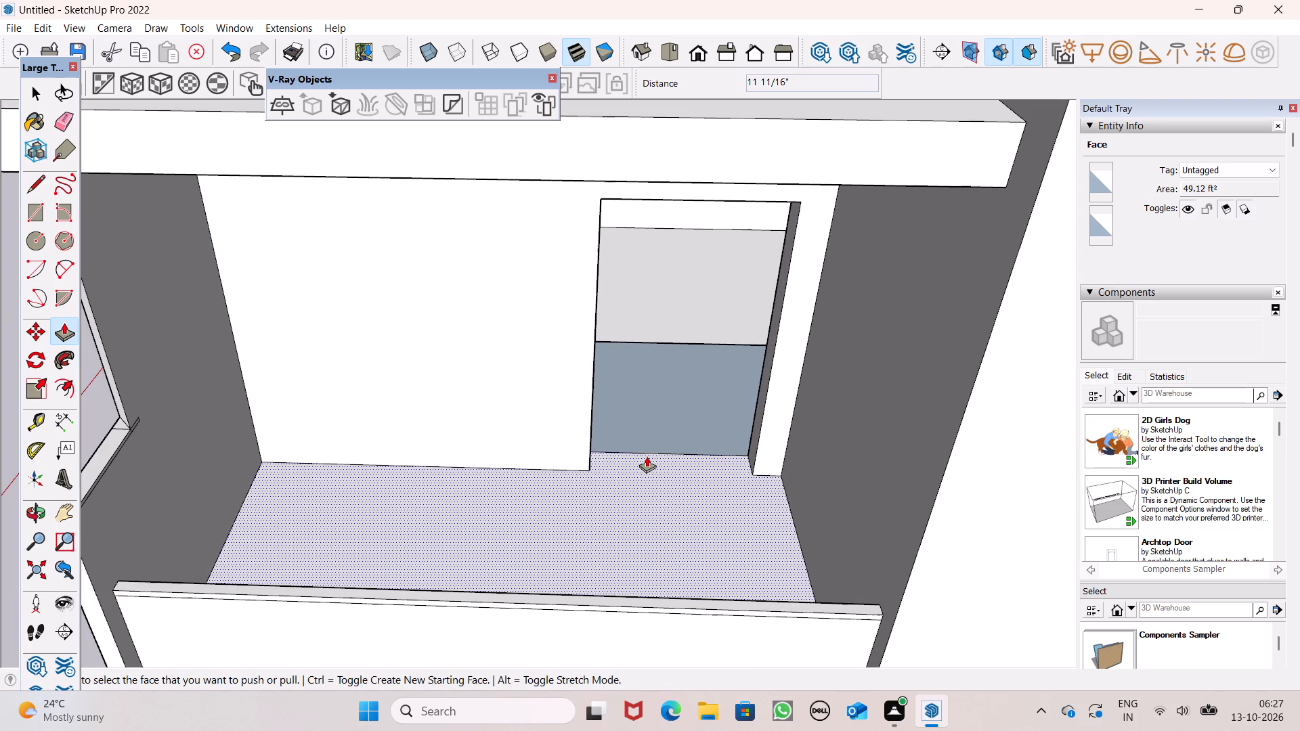
pyautogui.moveTo(651, 458); pyautogui.dragTo(552, 468, button='middle')
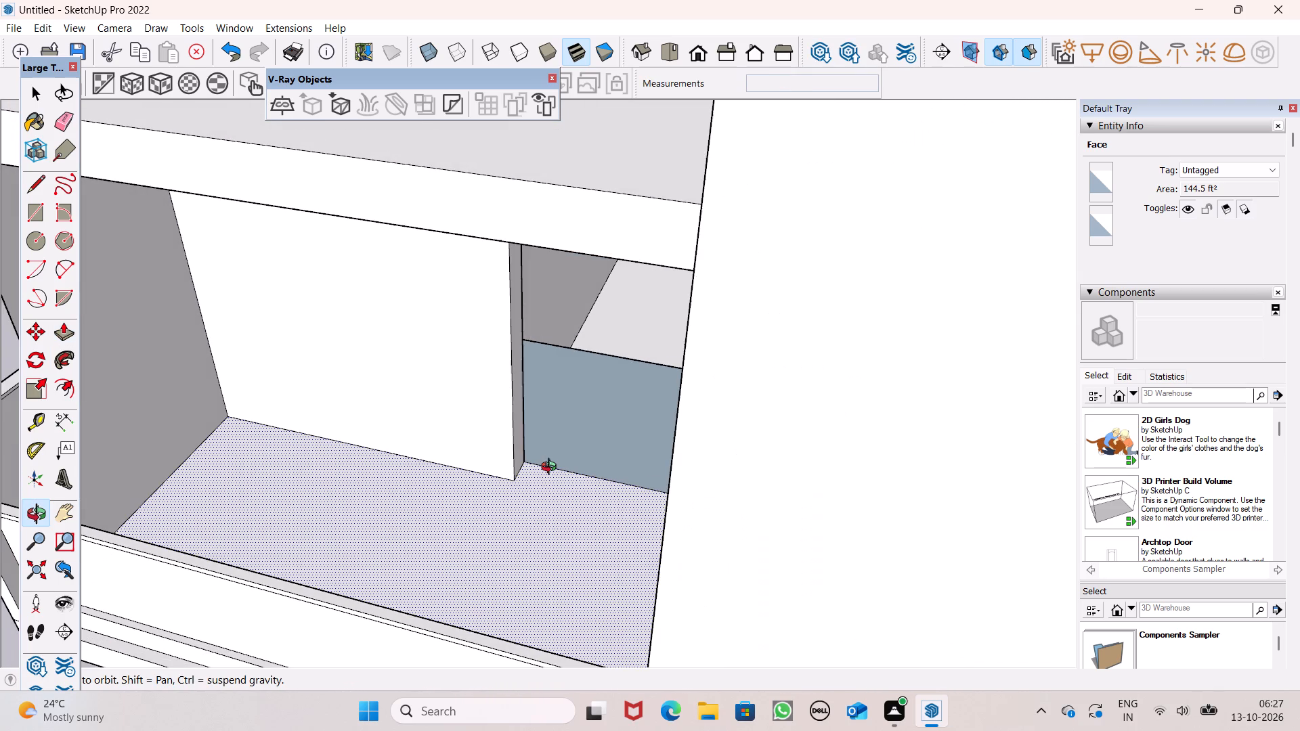
pyautogui.moveTo(552, 468); pyautogui.dragTo(521, 468, button='middle')
pyautogui.scroll(1, 519, 464)
pyautogui.moveTo(500, 453); pyautogui.dragTo(496, 449)
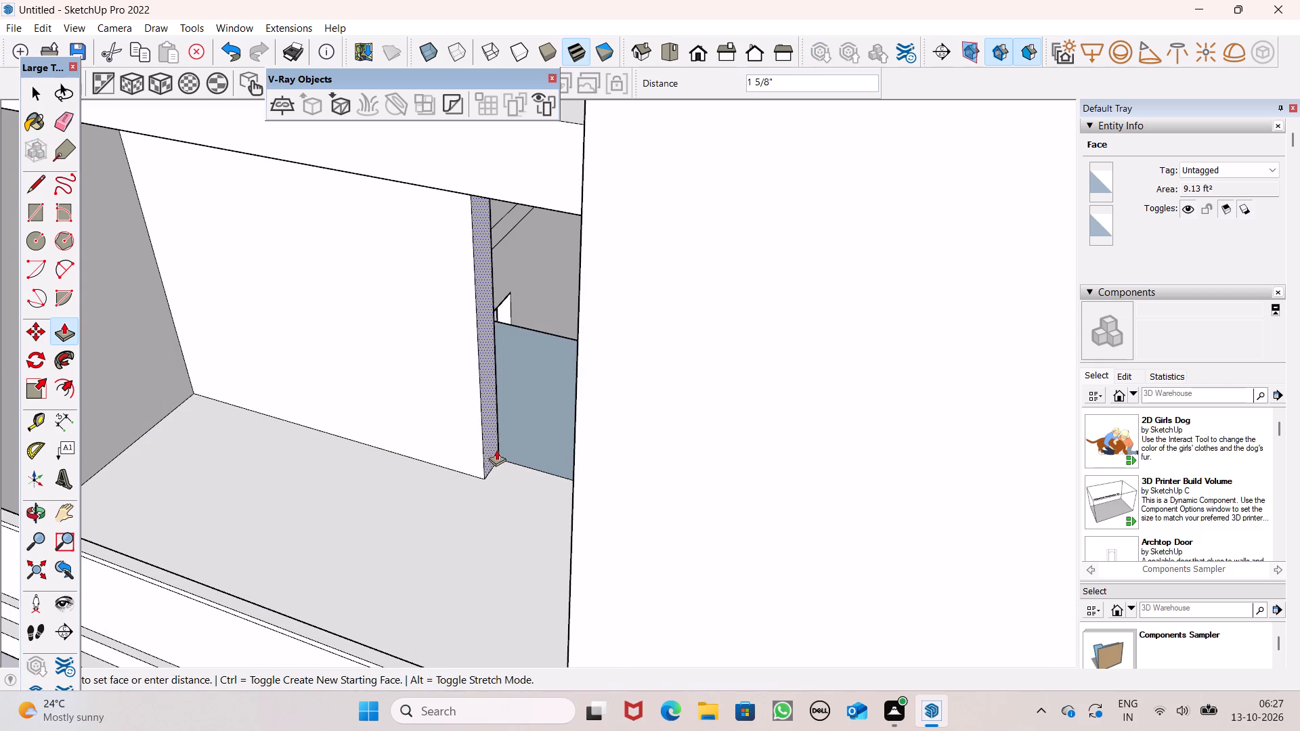
pyautogui.moveTo(496, 449); pyautogui.dragTo(485, 443)
pyautogui.scroll(-3, 483, 443)
pyautogui.scroll(1, 483, 443)
pyautogui.moveTo(493, 491); pyautogui.dragTo(642, 393, button='middle')
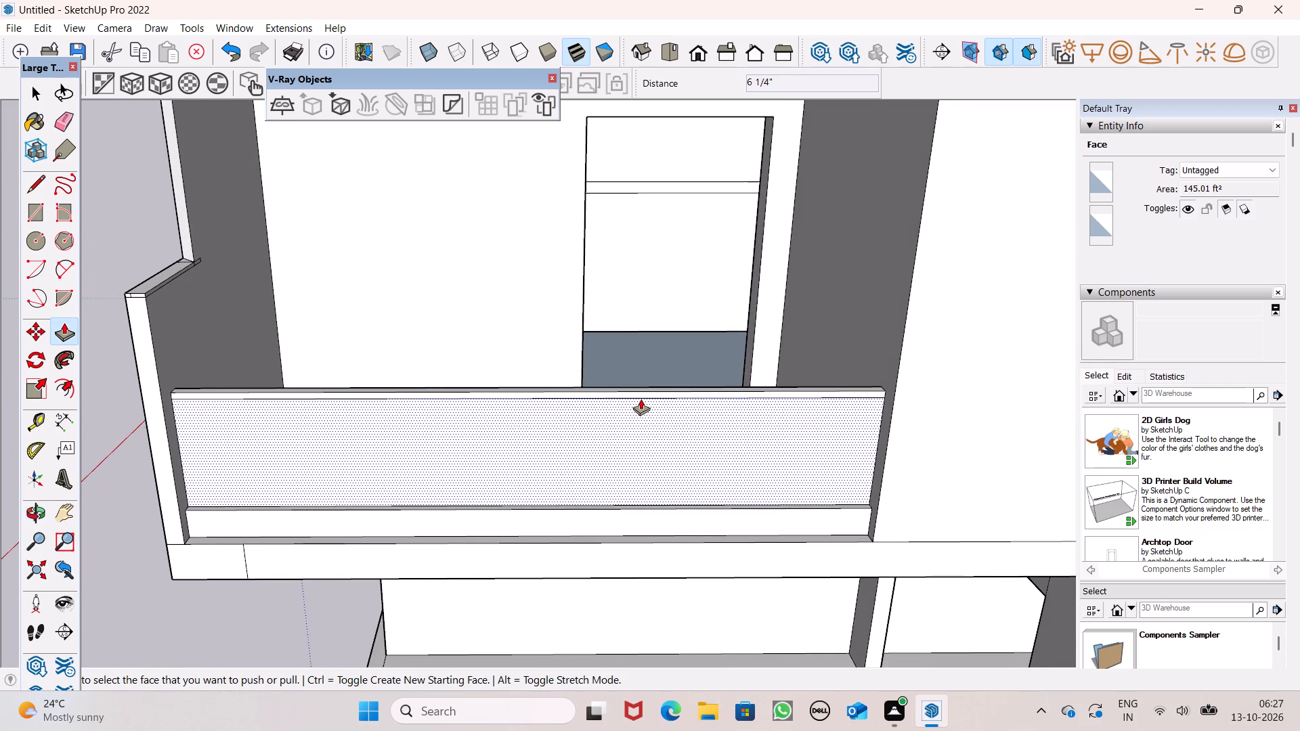
pyautogui.scroll(-3, 641, 399)
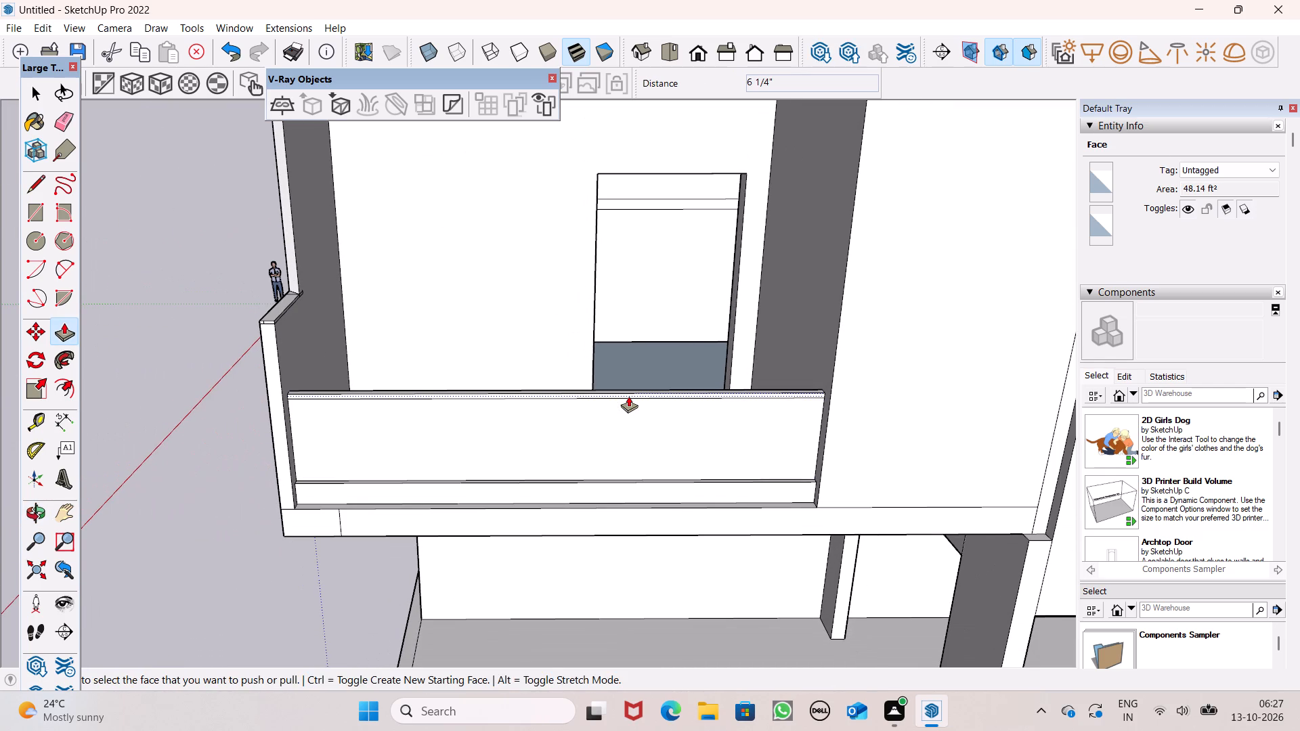
pyautogui.press('space')
# Examine the whole house from the front, including the new balcony door opening.
pyautogui.scroll(-6, 219, 328)
pyautogui.moveTo(443, 399); pyautogui.dragTo(443, 402, button='middle')
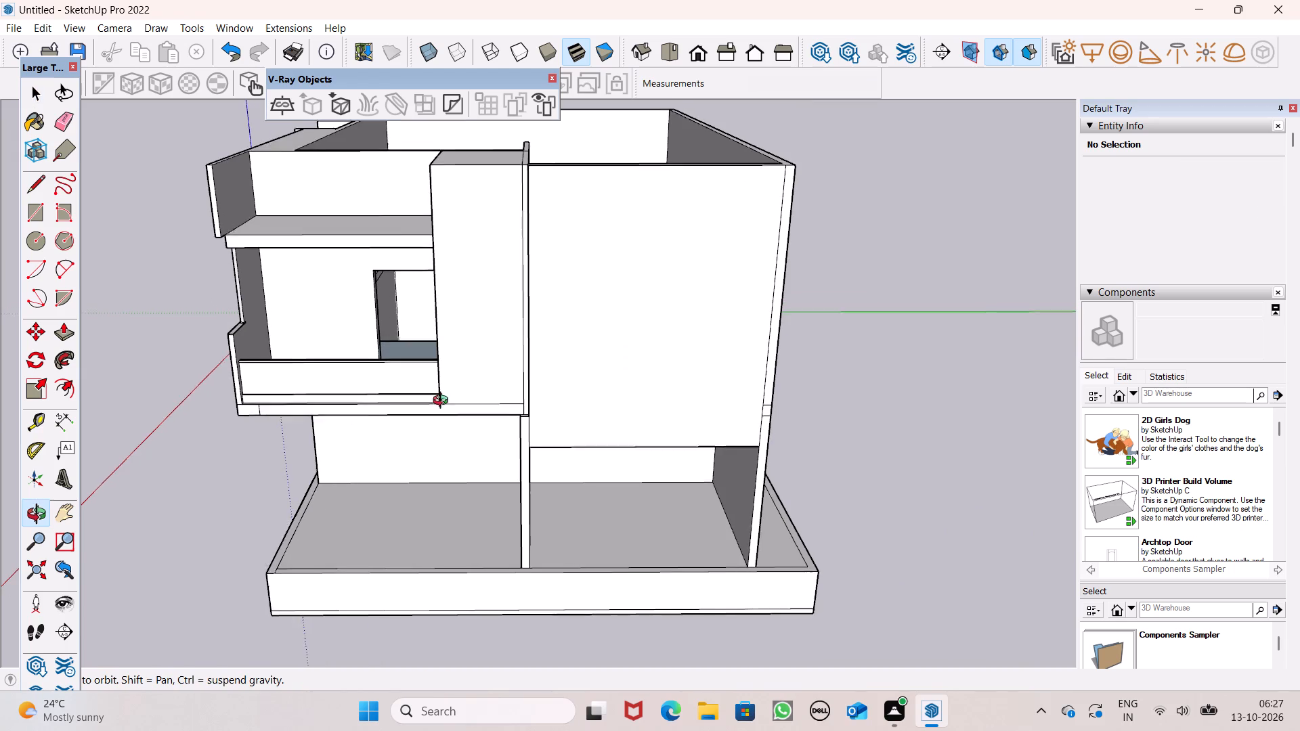
pyautogui.moveTo(443, 402); pyautogui.dragTo(405, 441, button='middle')
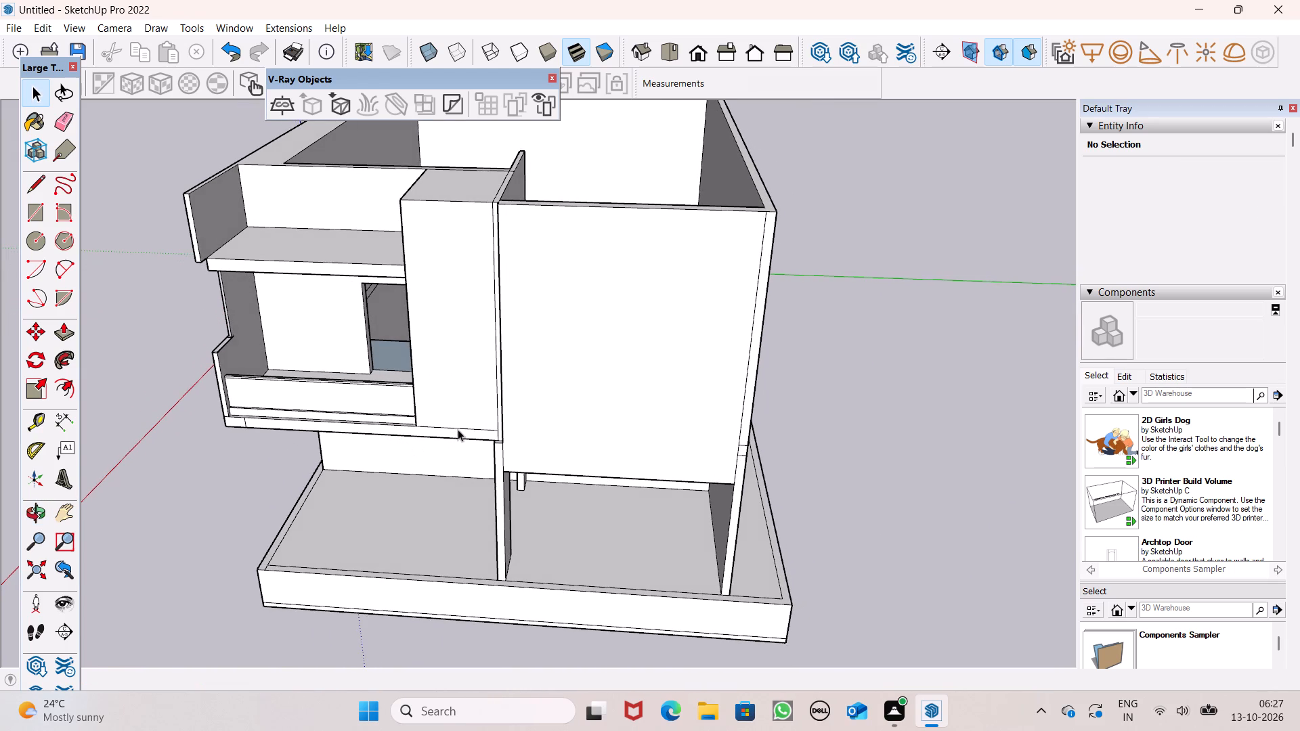
pyautogui.scroll(-2, 551, 420)
pyautogui.moveTo(655, 456); pyautogui.dragTo(657, 451, button='middle')
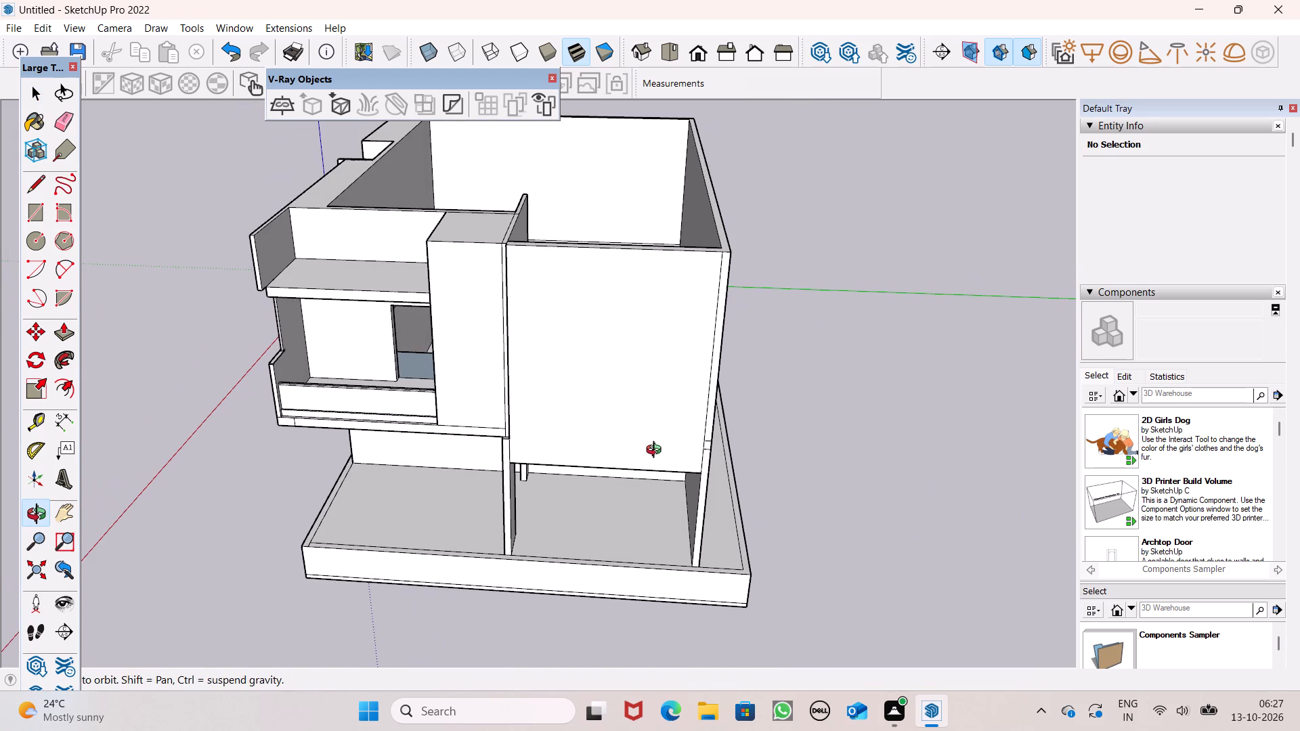
pyautogui.moveTo(657, 451); pyautogui.dragTo(655, 426, button='middle')
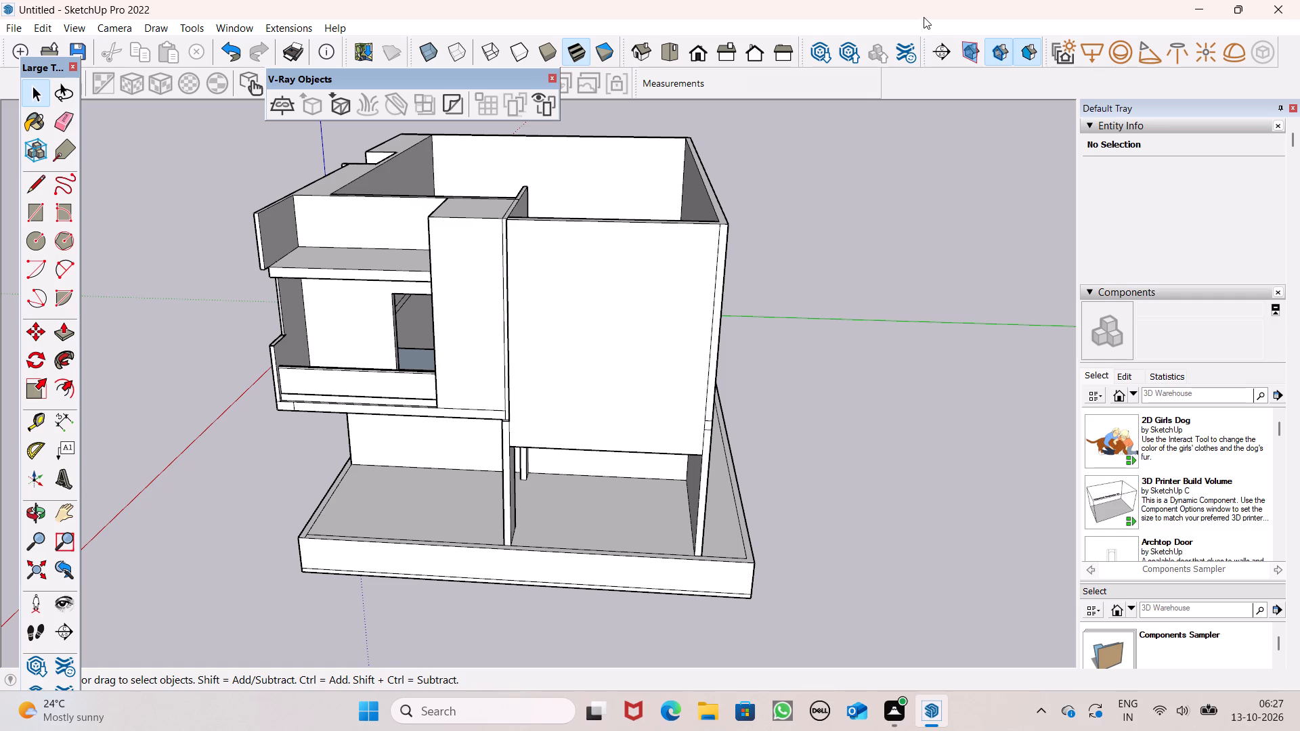
pyautogui.moveTo(863, 95); pyautogui.dragTo(878, 98, button='middle')
# Erase the short vertical edge on the balcony slab's front face beside the central dividing wall.
pyautogui.scroll(8, 506, 374)
pyautogui.scroll(2, 516, 453)
pyautogui.moveTo(516, 455); pyautogui.dragTo(563, 438, button='middle')
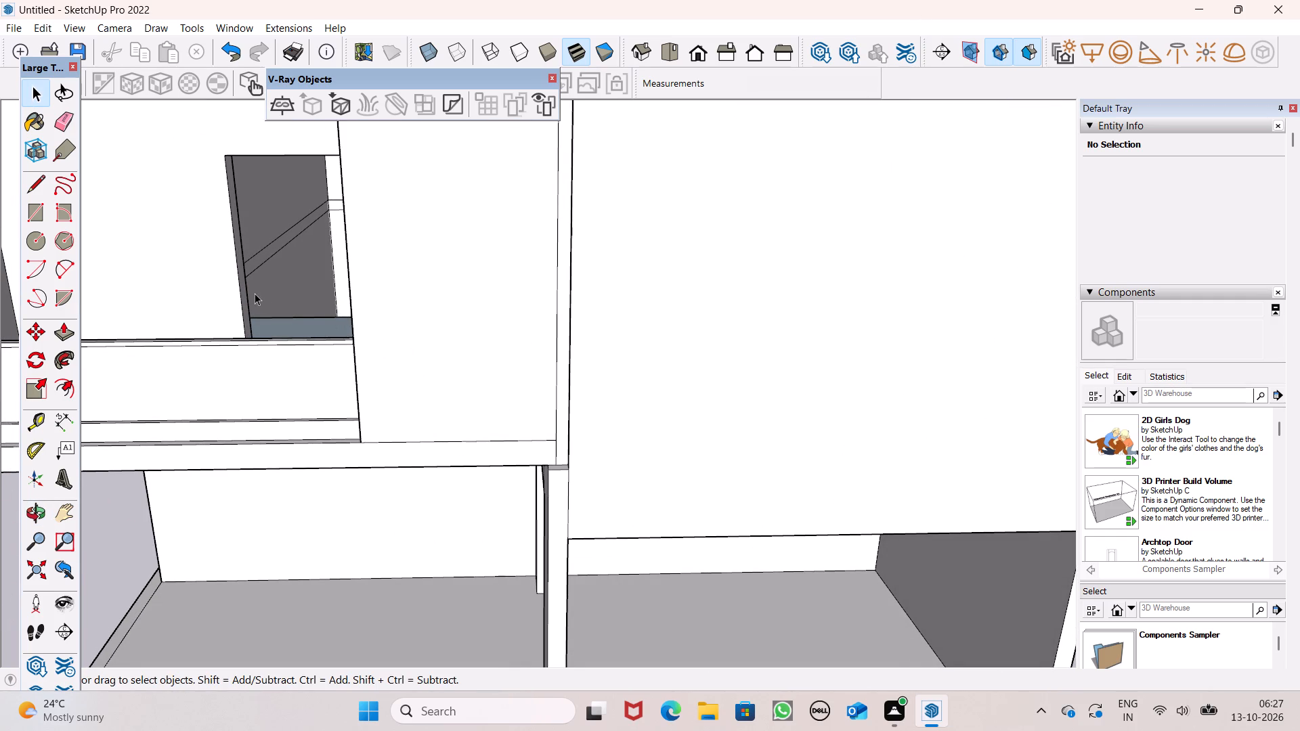
pyautogui.click(73, 118)
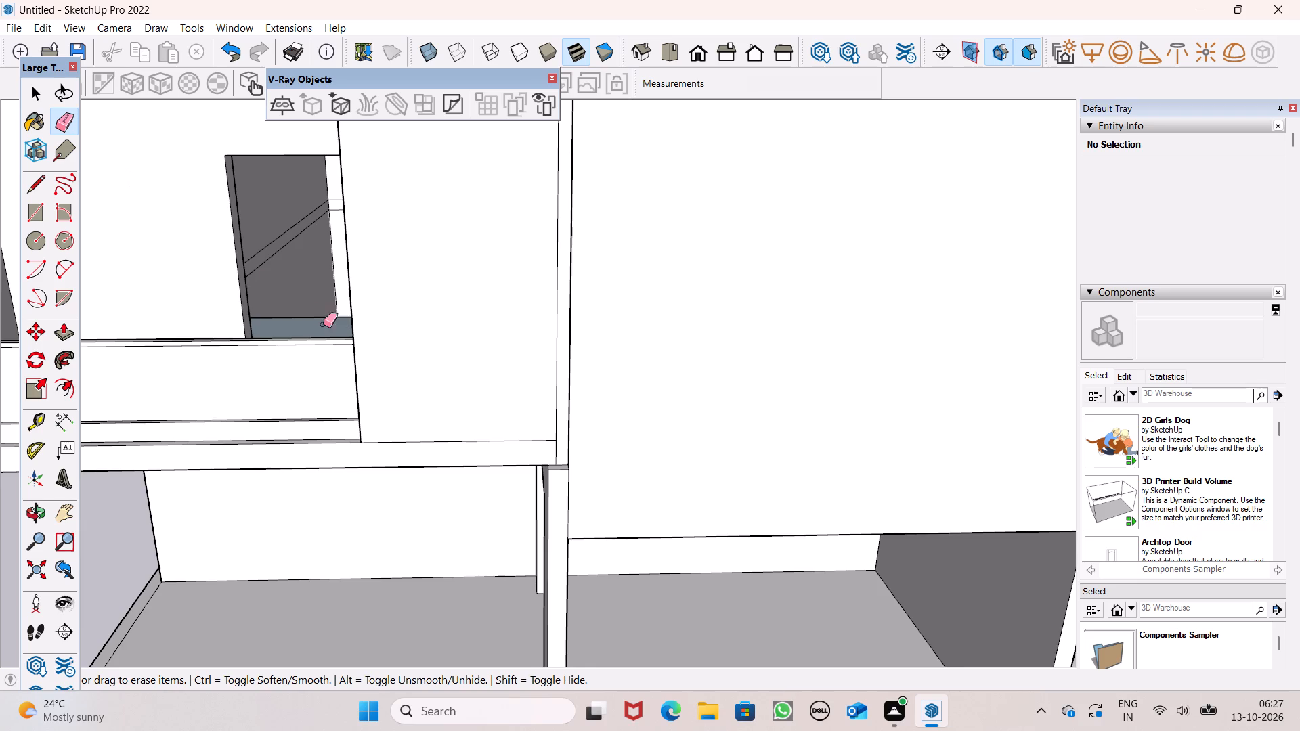
pyautogui.scroll(5, 488, 420)
pyautogui.moveTo(581, 461); pyautogui.dragTo(595, 461)
pyautogui.scroll(-2, 599, 353)
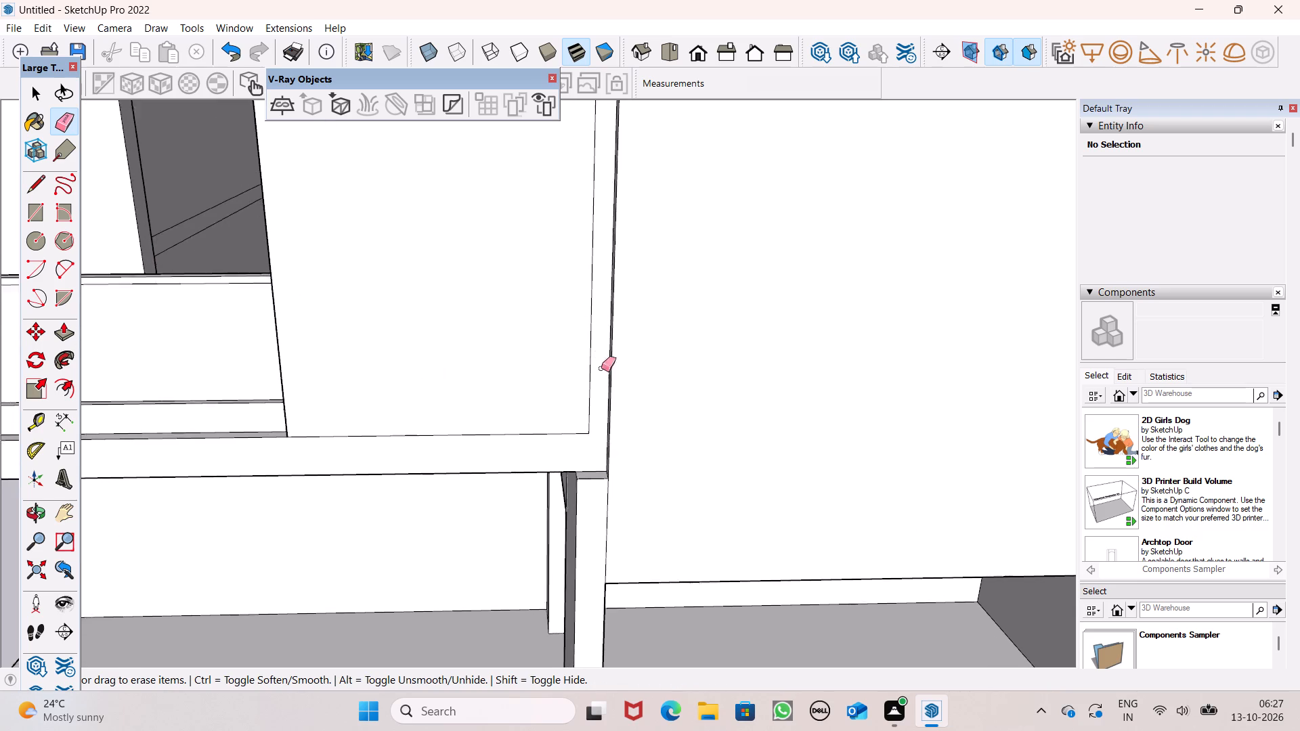
# Erase the short stray edges at the slab's outer front corner, including the one under the balcony's side wall.
pyautogui.scroll(-10, 601, 368)
pyautogui.scroll(-4, 523, 386)
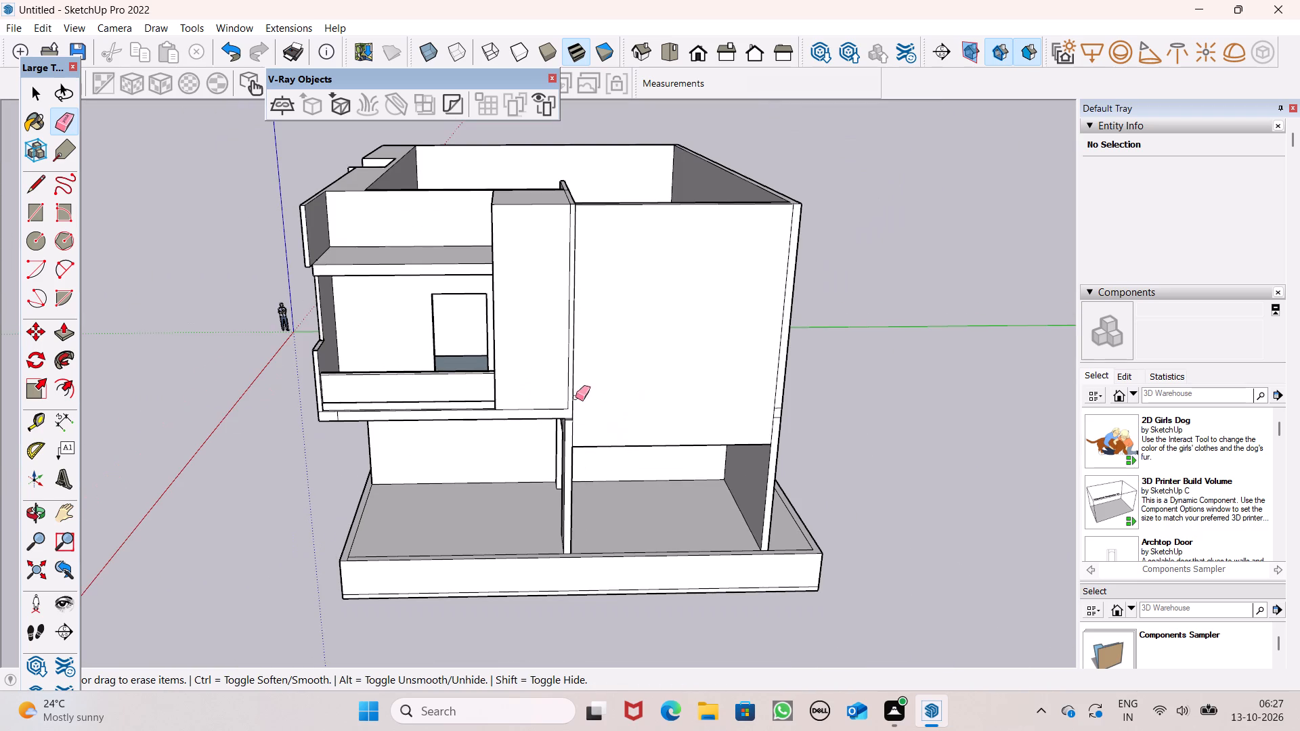
pyautogui.scroll(6, 244, 437)
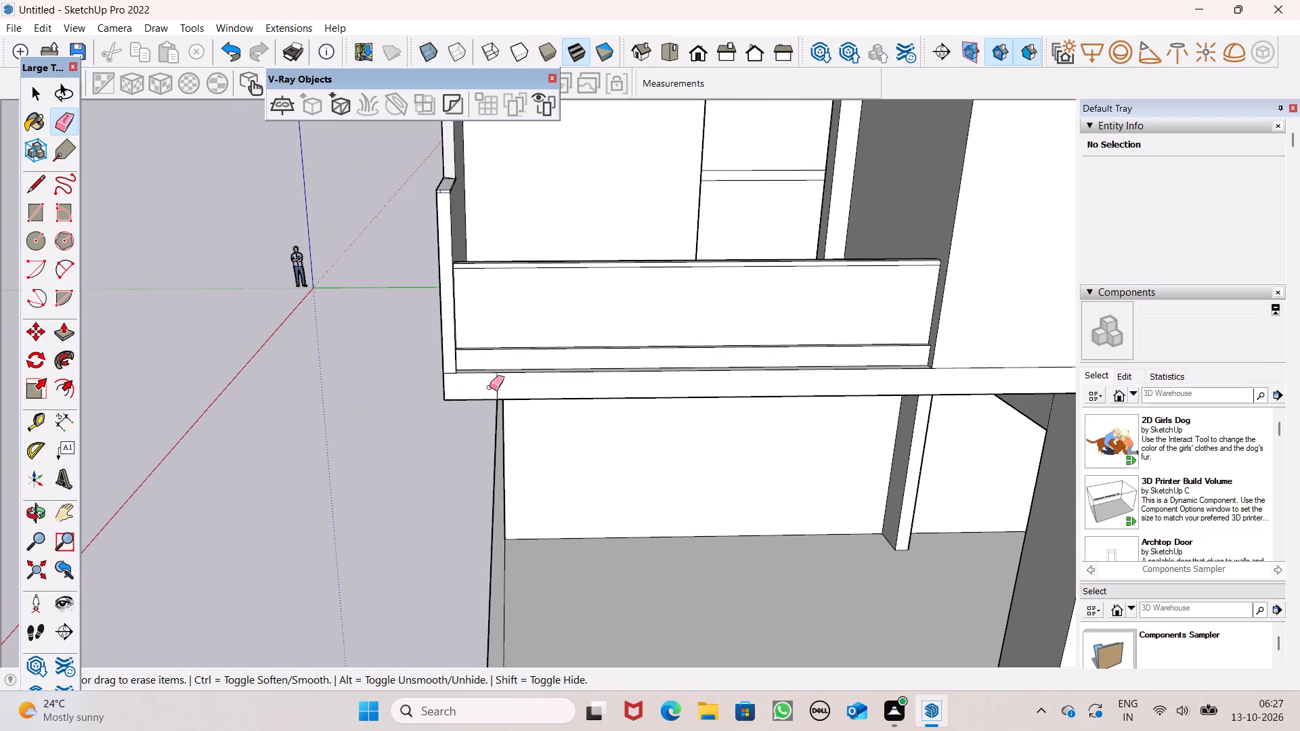
pyautogui.moveTo(490, 387); pyautogui.dragTo(496, 387)
pyautogui.scroll(6, 457, 385)
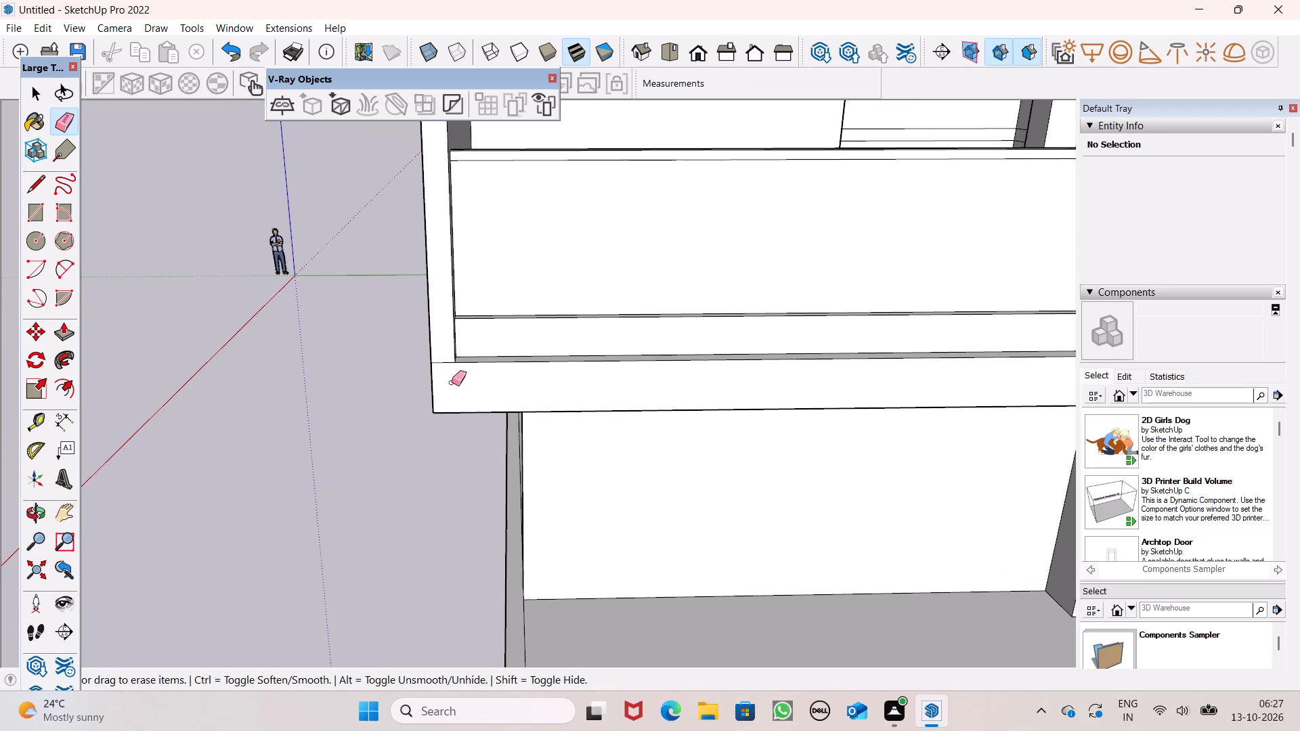
pyautogui.scroll(6, 451, 380)
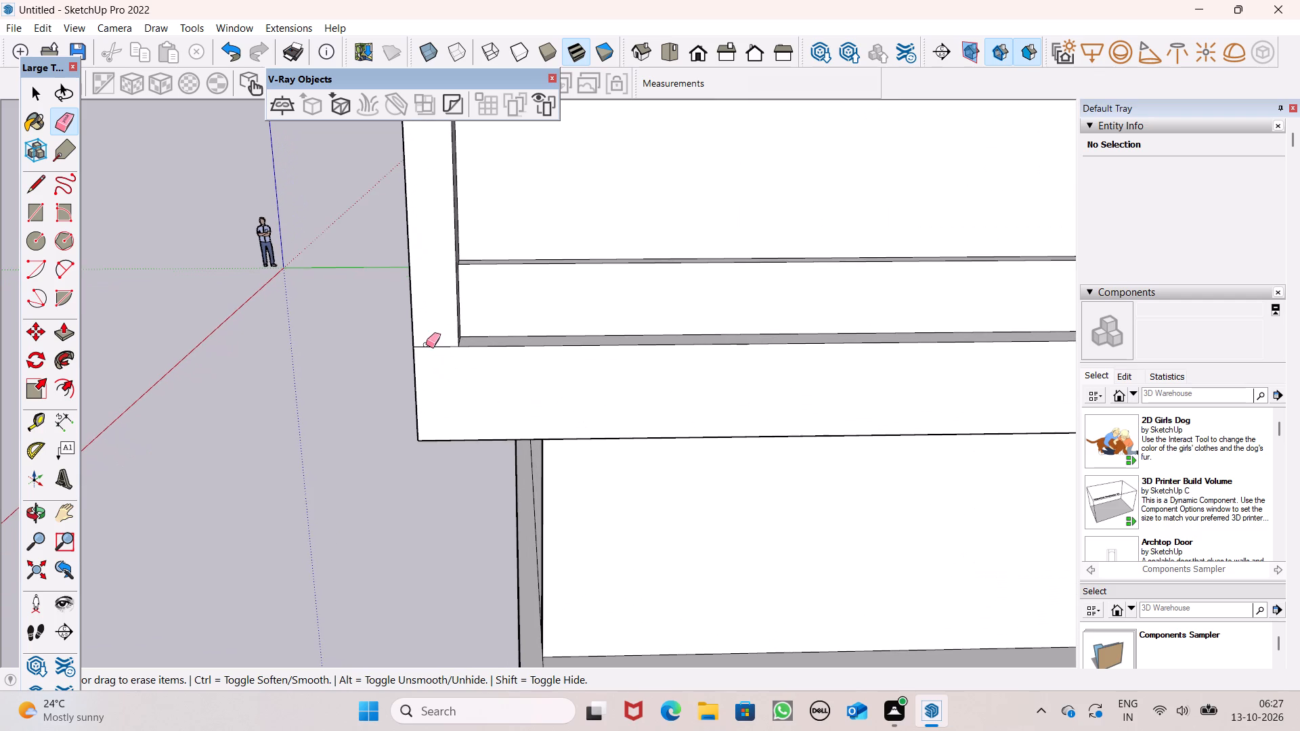
pyautogui.moveTo(432, 336); pyautogui.dragTo(436, 348)
# Erase the two short horizontal edges crossing the front end of the house's outer side wall.
pyautogui.scroll(-1, 267, 330)
pyautogui.scroll(1, 266, 333)
pyautogui.scroll(-12, 265, 334)
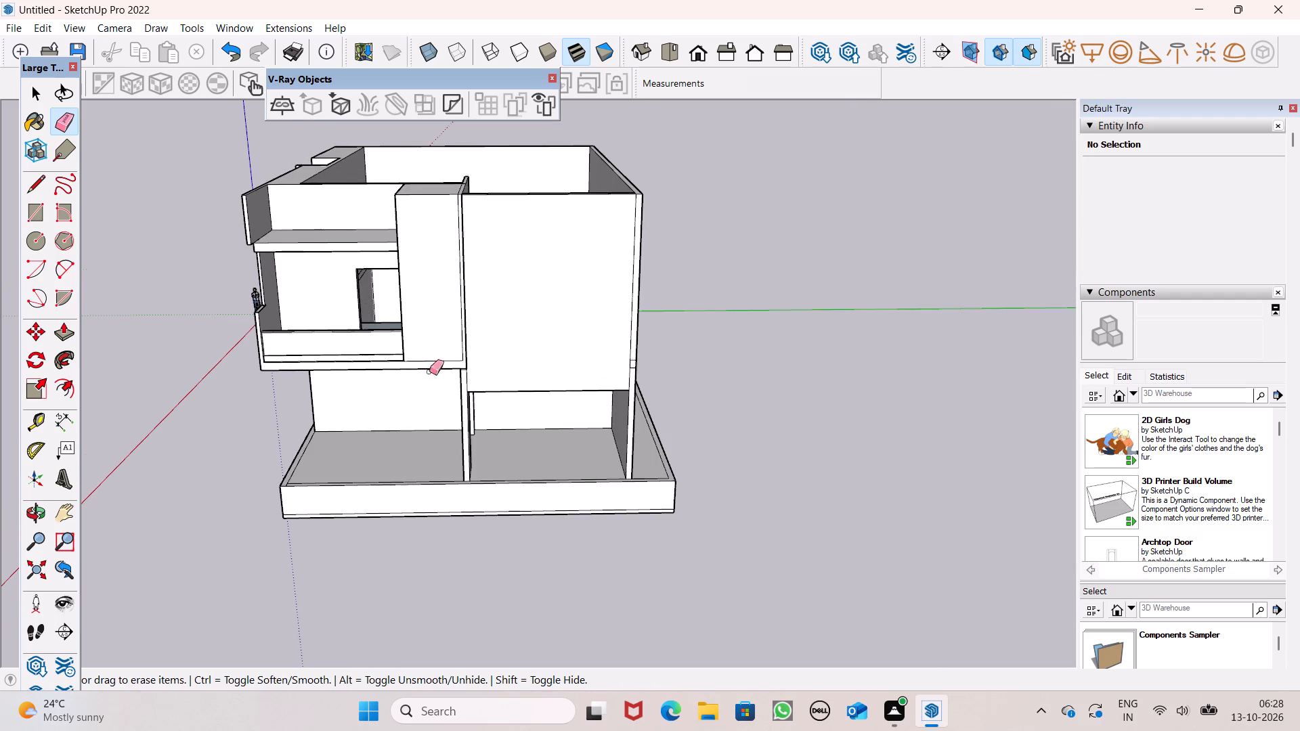
pyautogui.scroll(6, 683, 365)
pyautogui.scroll(6, 568, 363)
pyautogui.moveTo(603, 357); pyautogui.dragTo(603, 372)
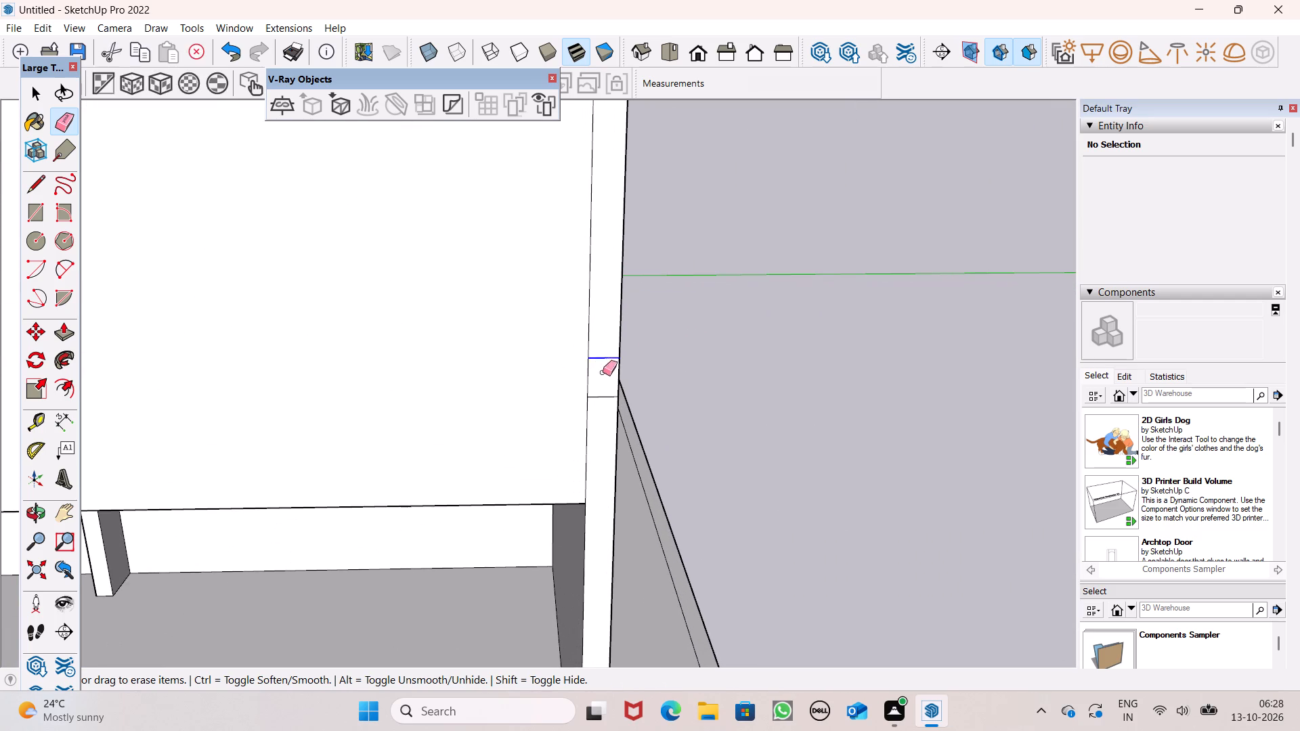
pyautogui.moveTo(603, 372); pyautogui.dragTo(603, 371)
pyautogui.moveTo(603, 384); pyautogui.dragTo(602, 401)
# Erase the long vertical seam and its leftover segment between the large blank upper front wall and the outer side wall.
pyautogui.scroll(-9, 740, 351)
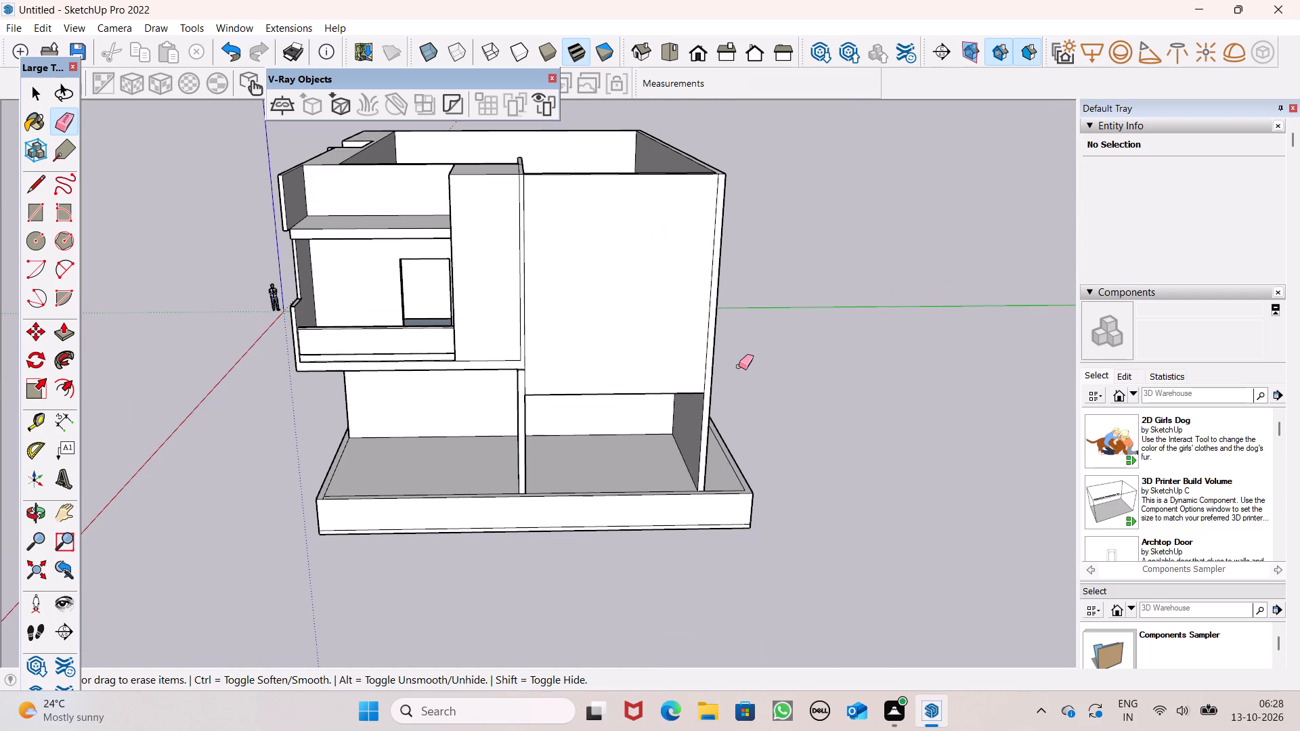
pyautogui.moveTo(735, 403); pyautogui.dragTo(703, 456, button='middle')
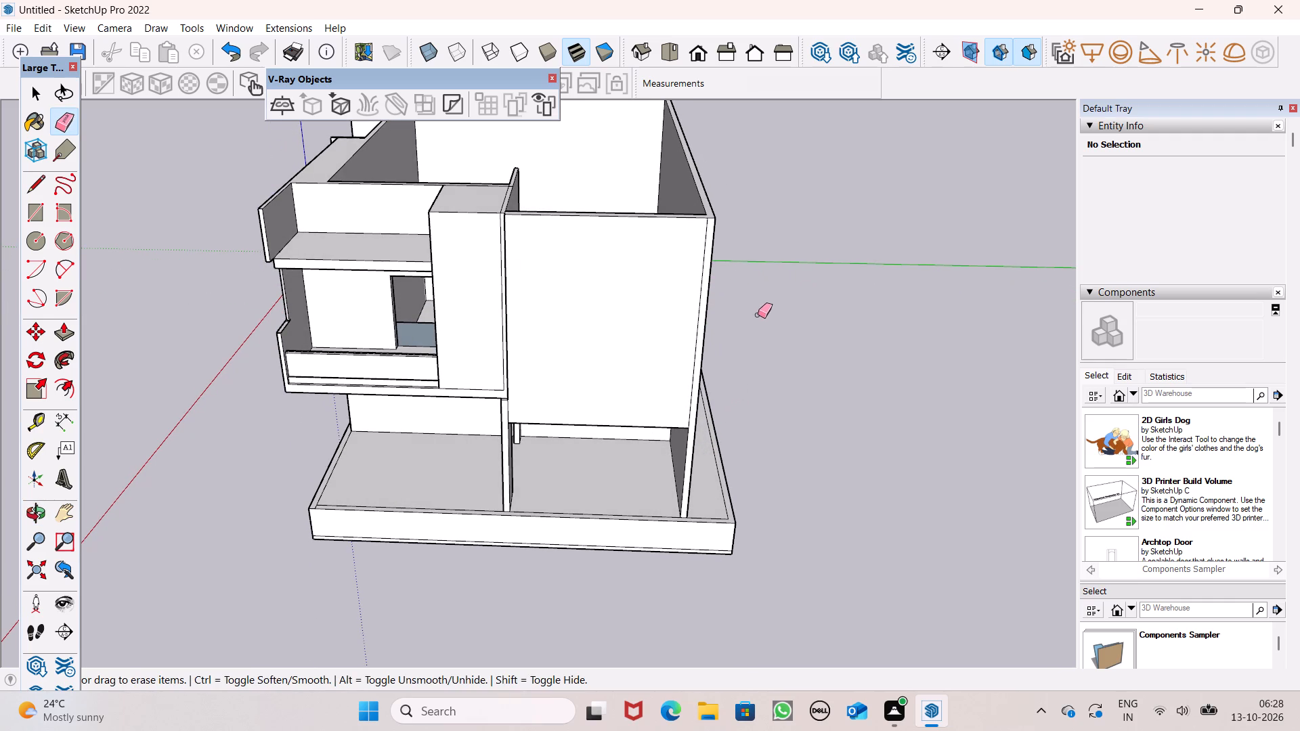
pyautogui.click(44, 192)
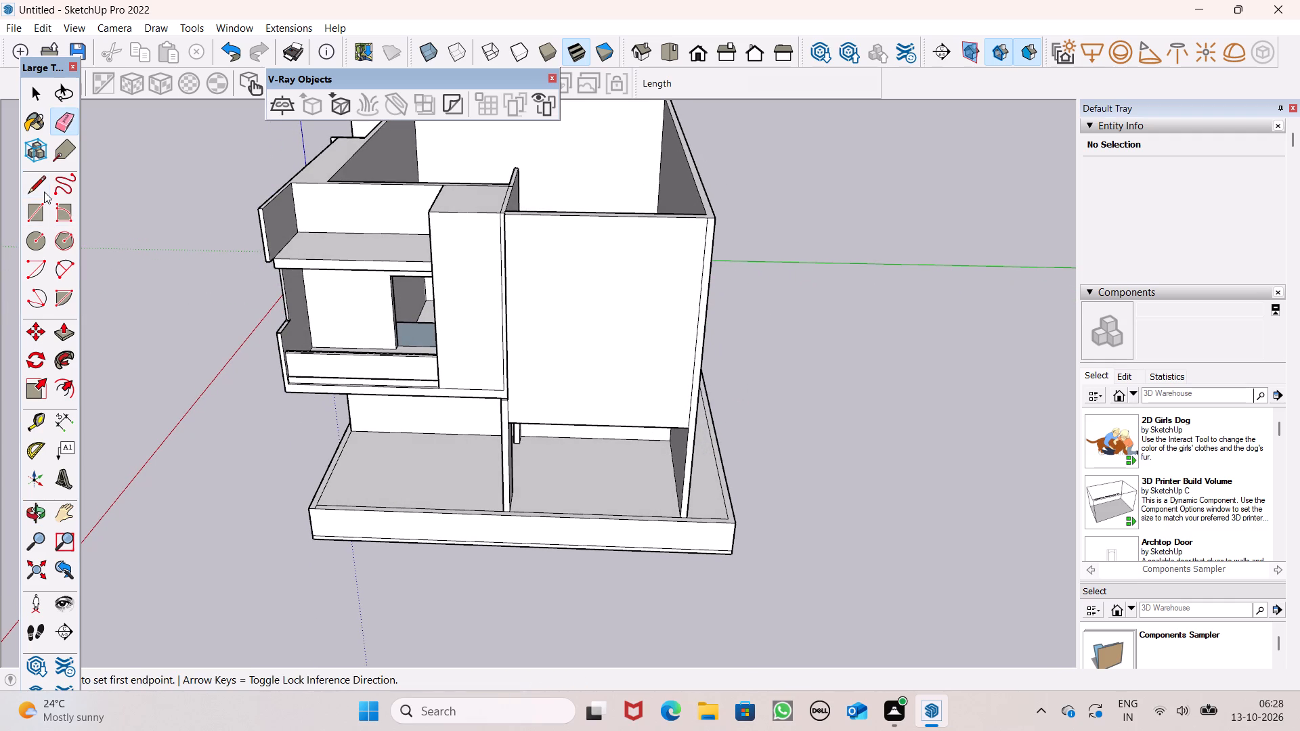
pyautogui.scroll(2, 754, 394)
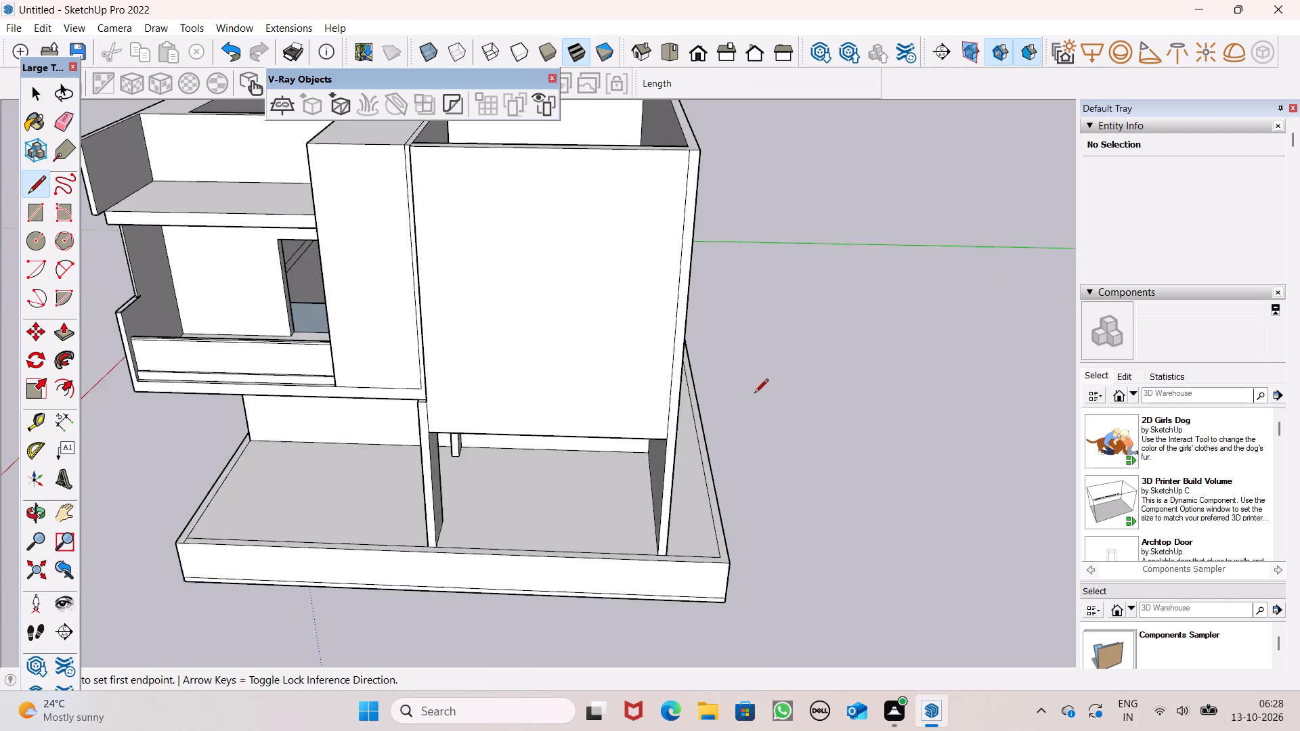
pyautogui.scroll(1, 754, 394)
pyautogui.click(60, 125)
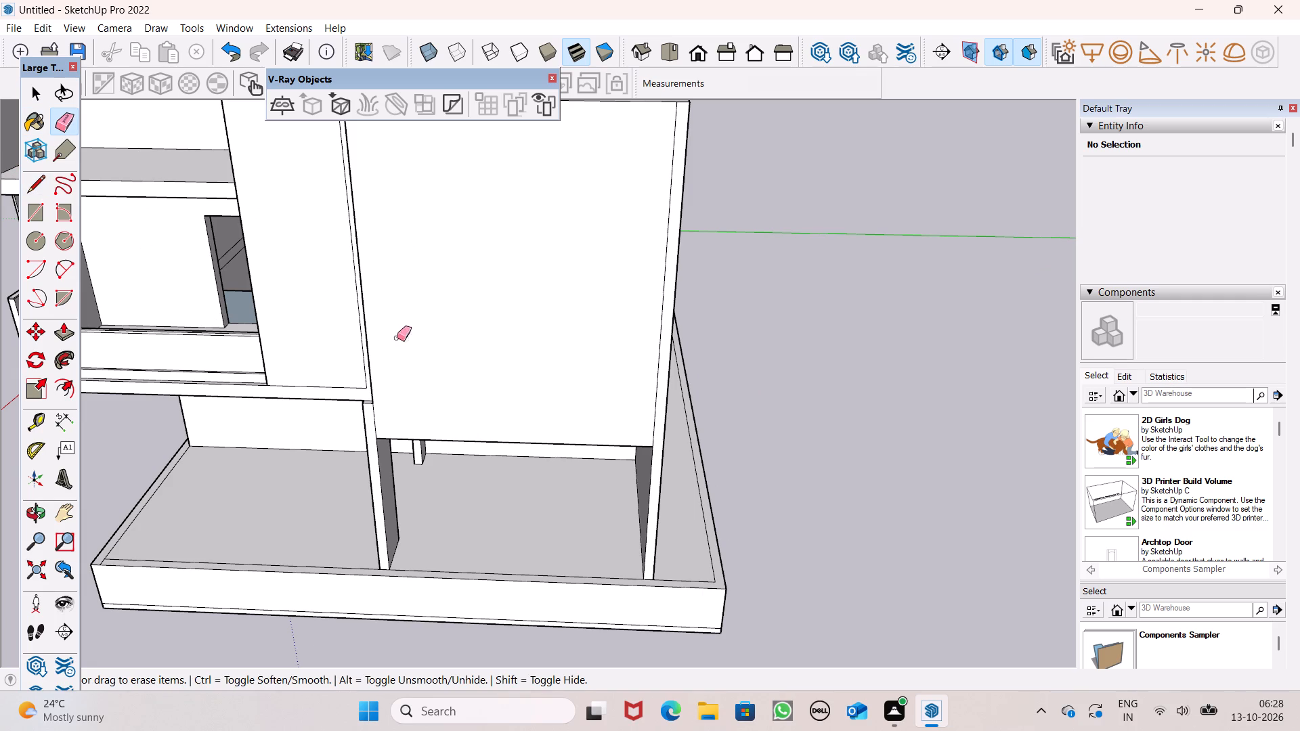
pyautogui.moveTo(660, 365); pyautogui.dragTo(652, 366)
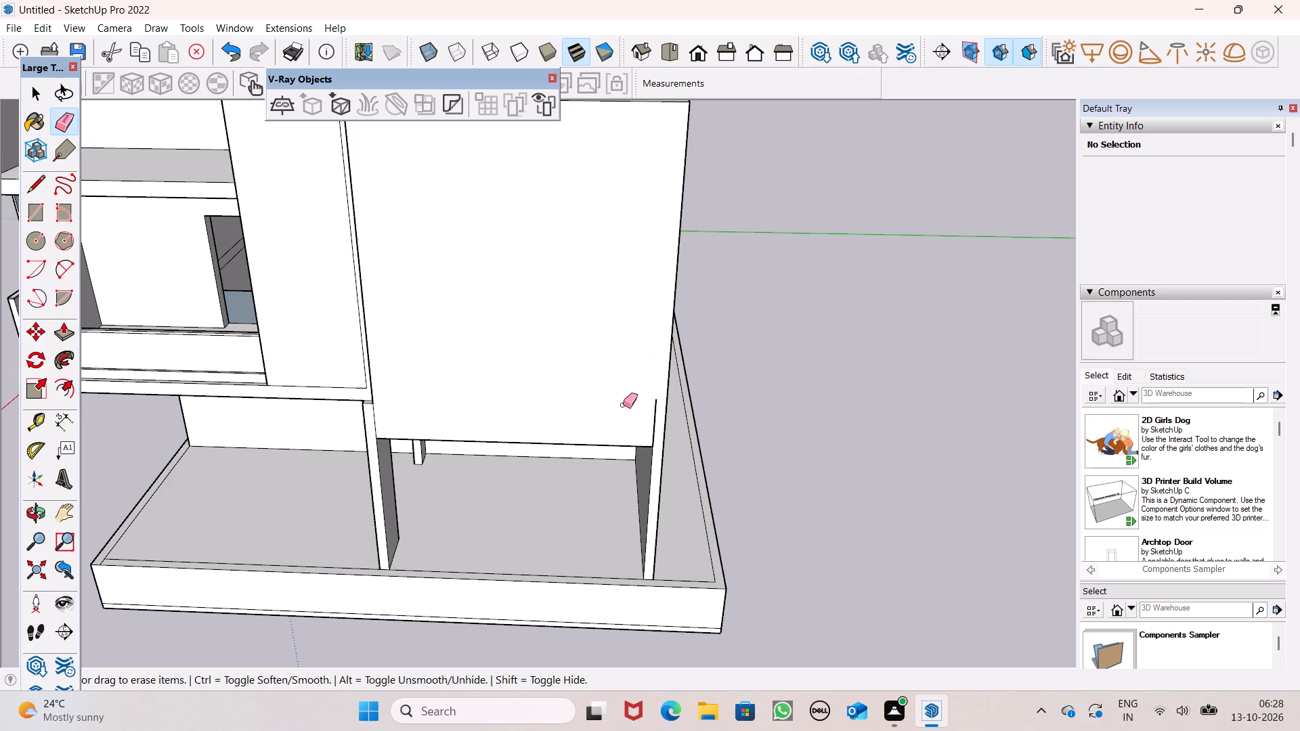
pyautogui.click(655, 414)
pyautogui.scroll(-6, 648, 418)
pyautogui.moveTo(629, 461); pyautogui.dragTo(710, 314, button='middle')
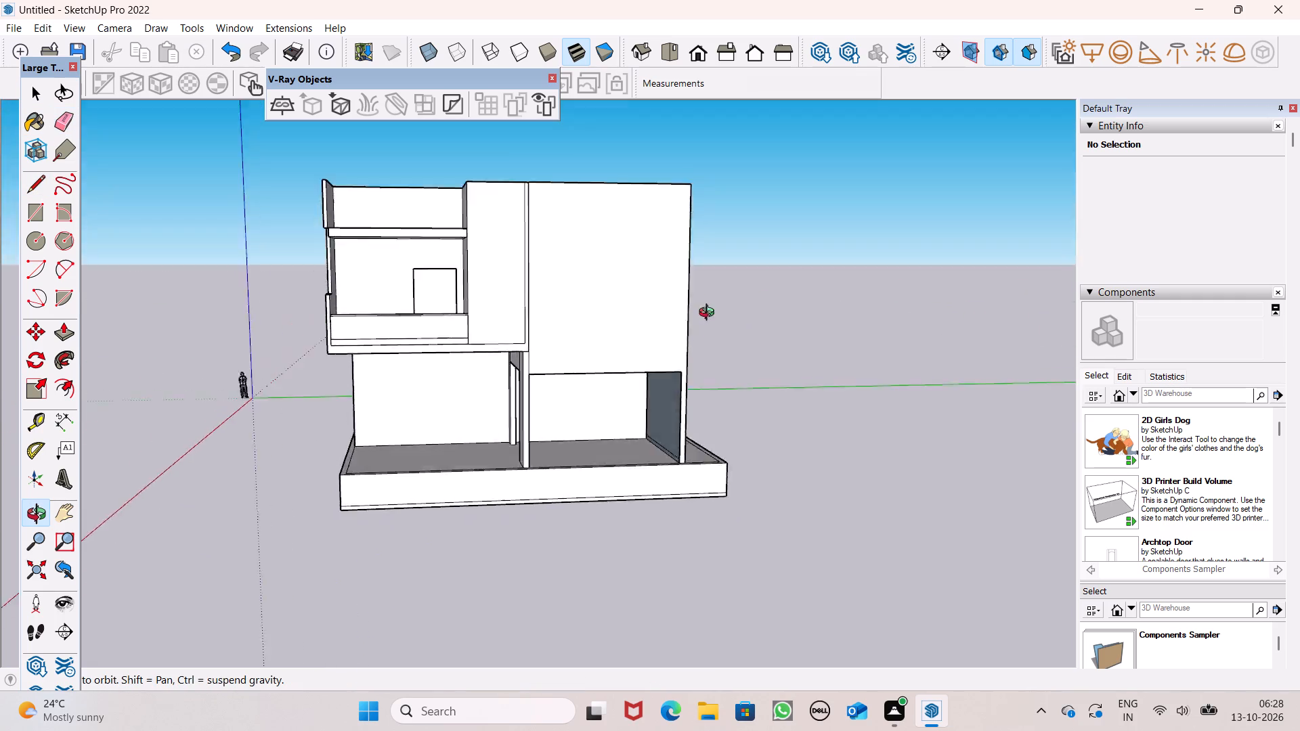
# Undo the last edge erasure at the large blank upper front wall's outer corner.
pyautogui.moveTo(710, 314); pyautogui.dragTo(896, 87, button='middle')
pyautogui.hotkey('ctrl', 'z')
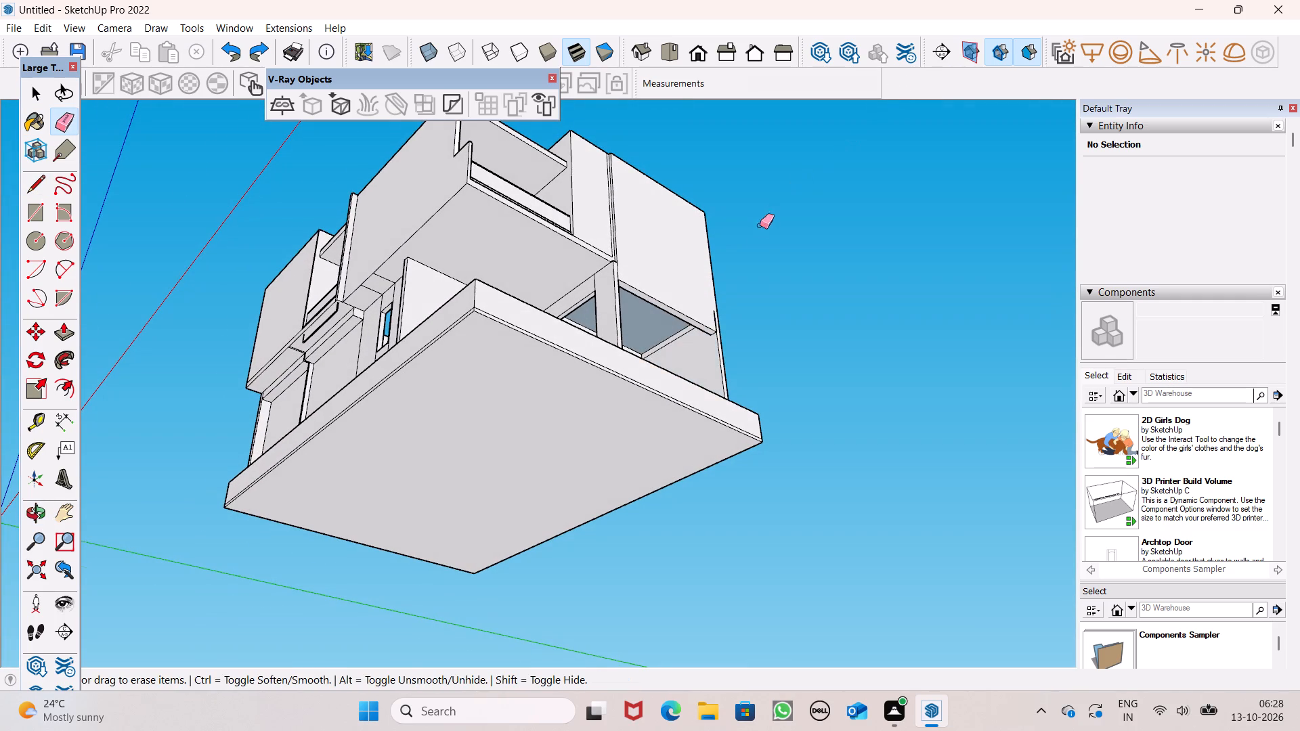
# Push the narrow underside face of the large upper front wall, above the ground-floor opening, up about 2' 10 5/8".
pyautogui.scroll(7, 754, 238)
pyautogui.scroll(1, 715, 381)
pyautogui.moveTo(707, 385); pyautogui.dragTo(464, 443, button='middle')
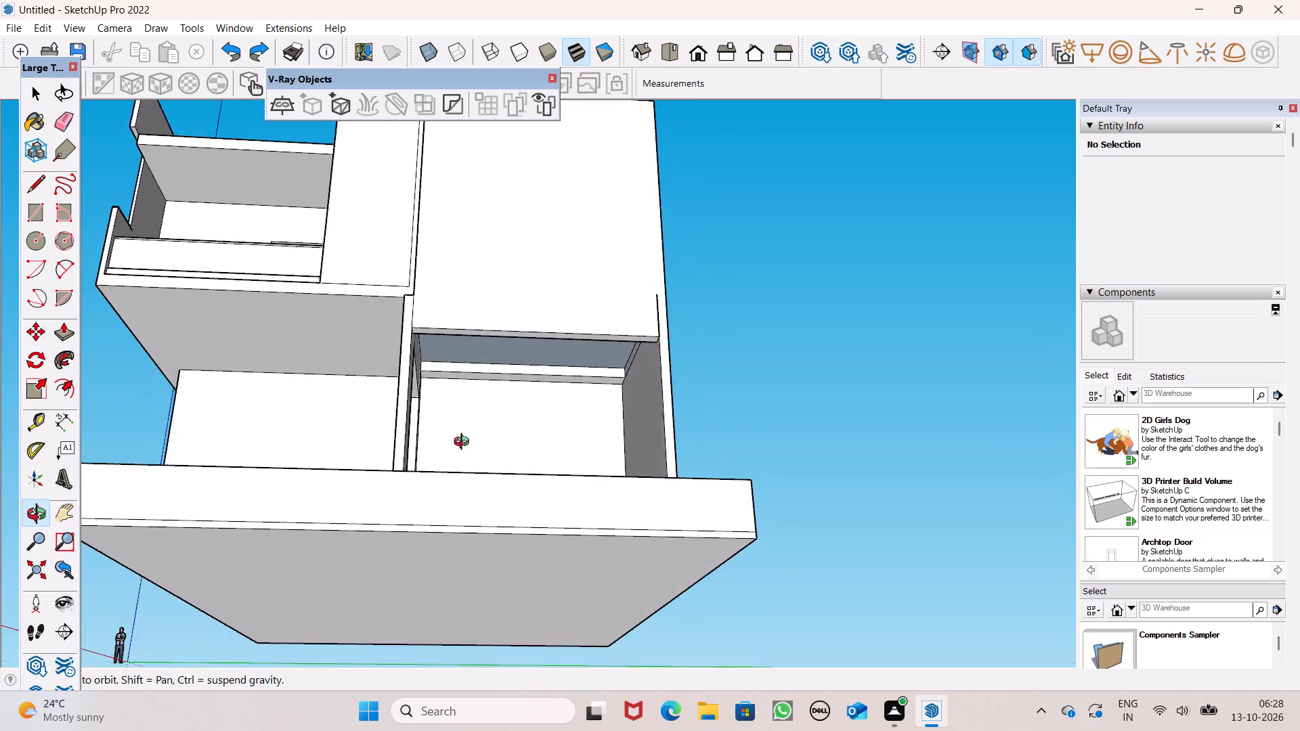
pyautogui.moveTo(464, 443); pyautogui.dragTo(639, 345, button='middle')
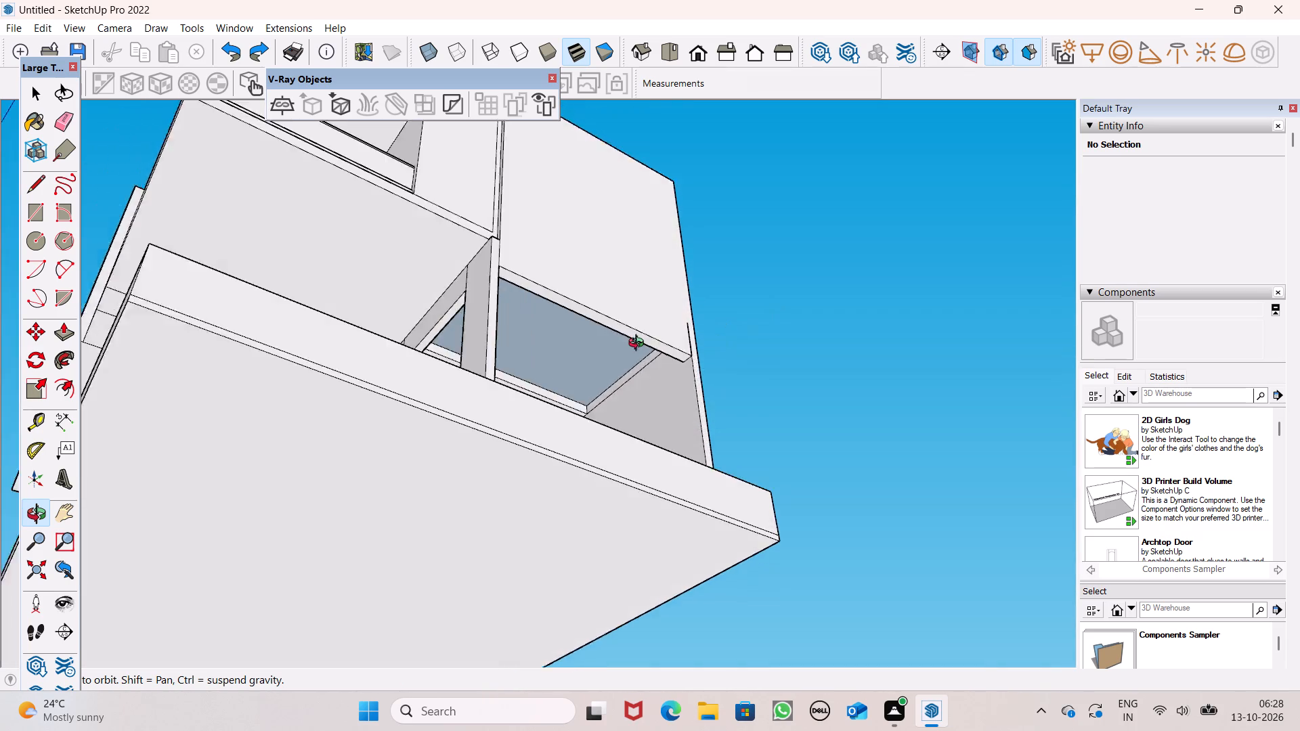
pyautogui.moveTo(639, 345); pyautogui.dragTo(559, 372, button='middle')
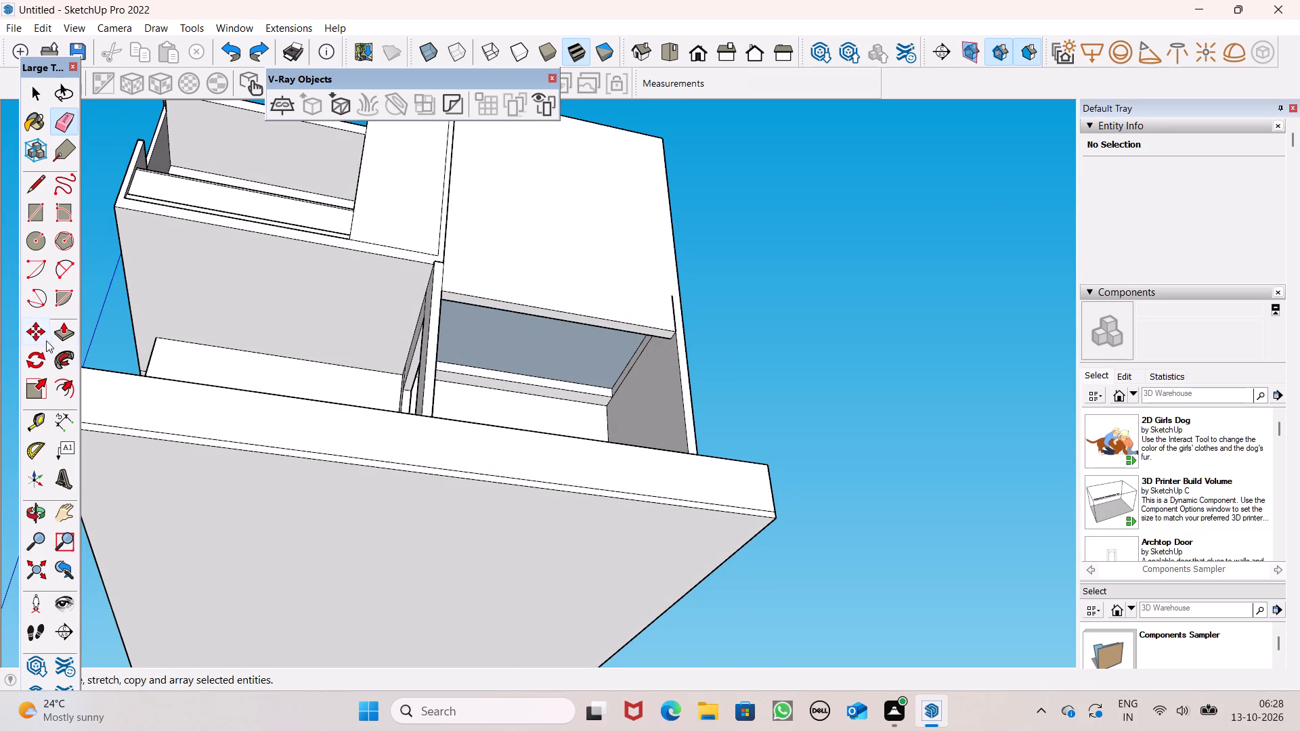
pyautogui.click(56, 339)
pyautogui.scroll(7, 599, 290)
pyautogui.moveTo(429, 320); pyautogui.dragTo(348, 309, button='middle')
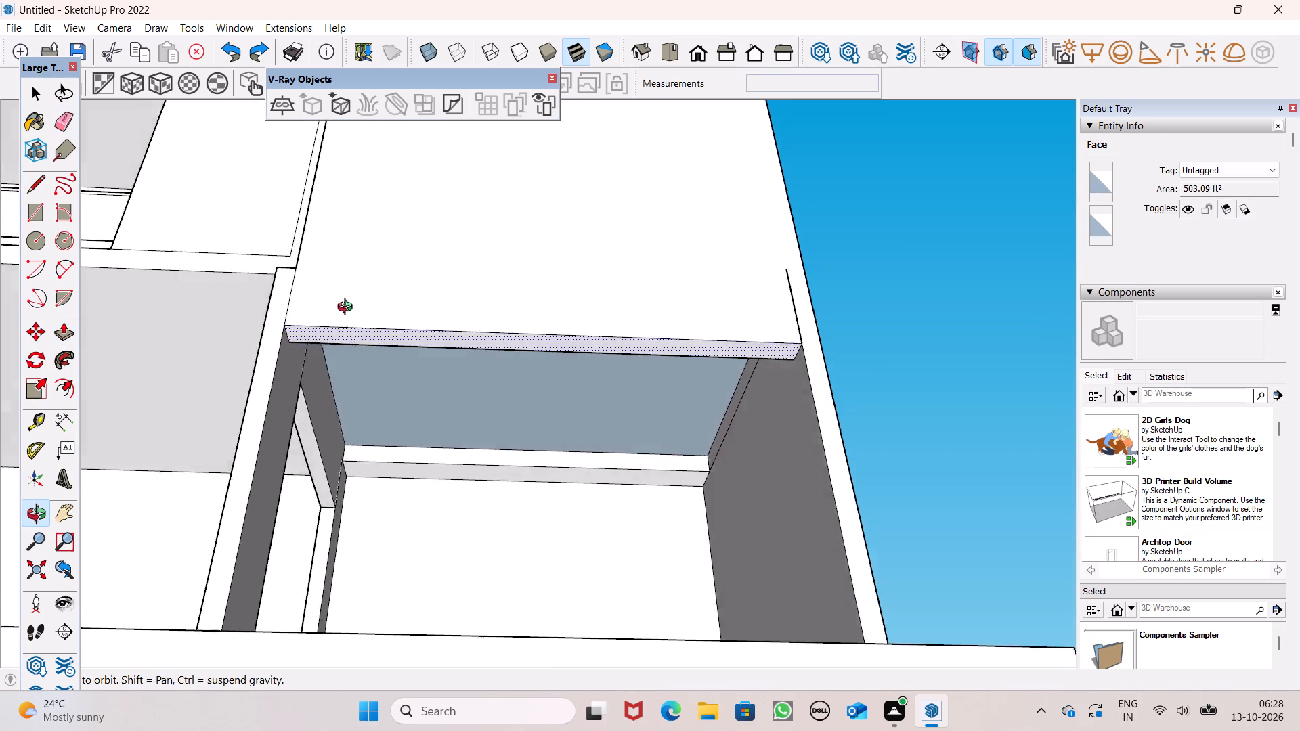
pyautogui.moveTo(348, 309); pyautogui.dragTo(300, 267, button='middle')
pyautogui.scroll(7, 300, 267)
pyautogui.moveTo(288, 353); pyautogui.dragTo(302, 302)
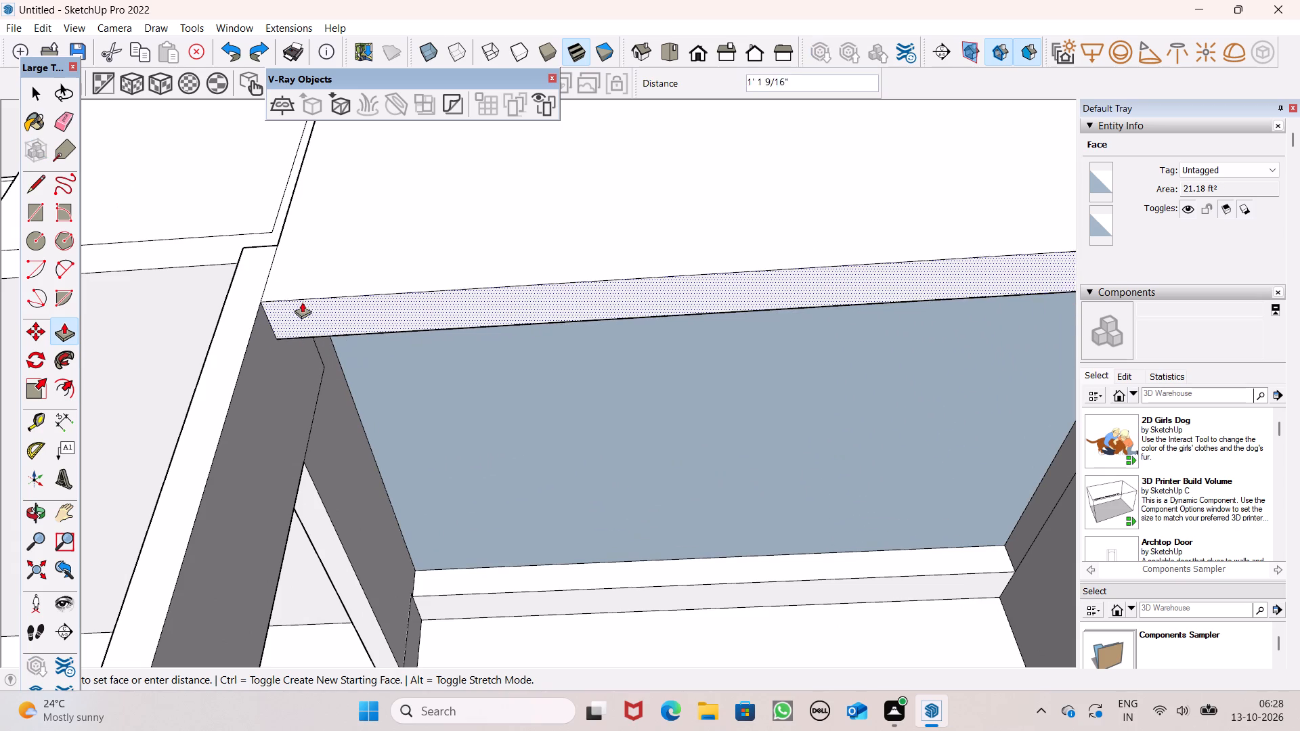
pyautogui.moveTo(302, 302); pyautogui.dragTo(276, 251)
# Push the large upper front wall's underside strip up another 1', past the stray edge at the outer corner.
pyautogui.scroll(-7, 271, 238)
pyautogui.moveTo(432, 347); pyautogui.dragTo(459, 336, button='middle')
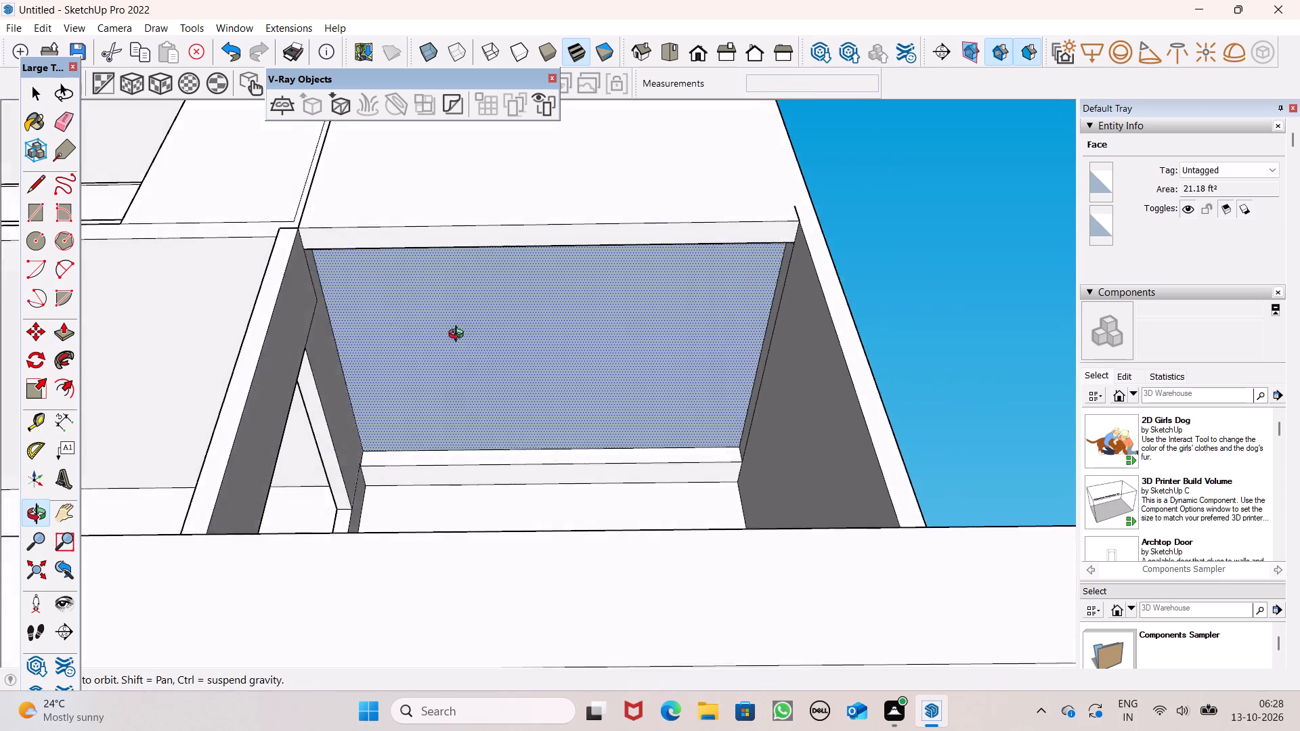
pyautogui.moveTo(459, 336); pyautogui.dragTo(571, 296, button='middle')
pyautogui.scroll(8, 907, 263)
pyautogui.scroll(4, 833, 263)
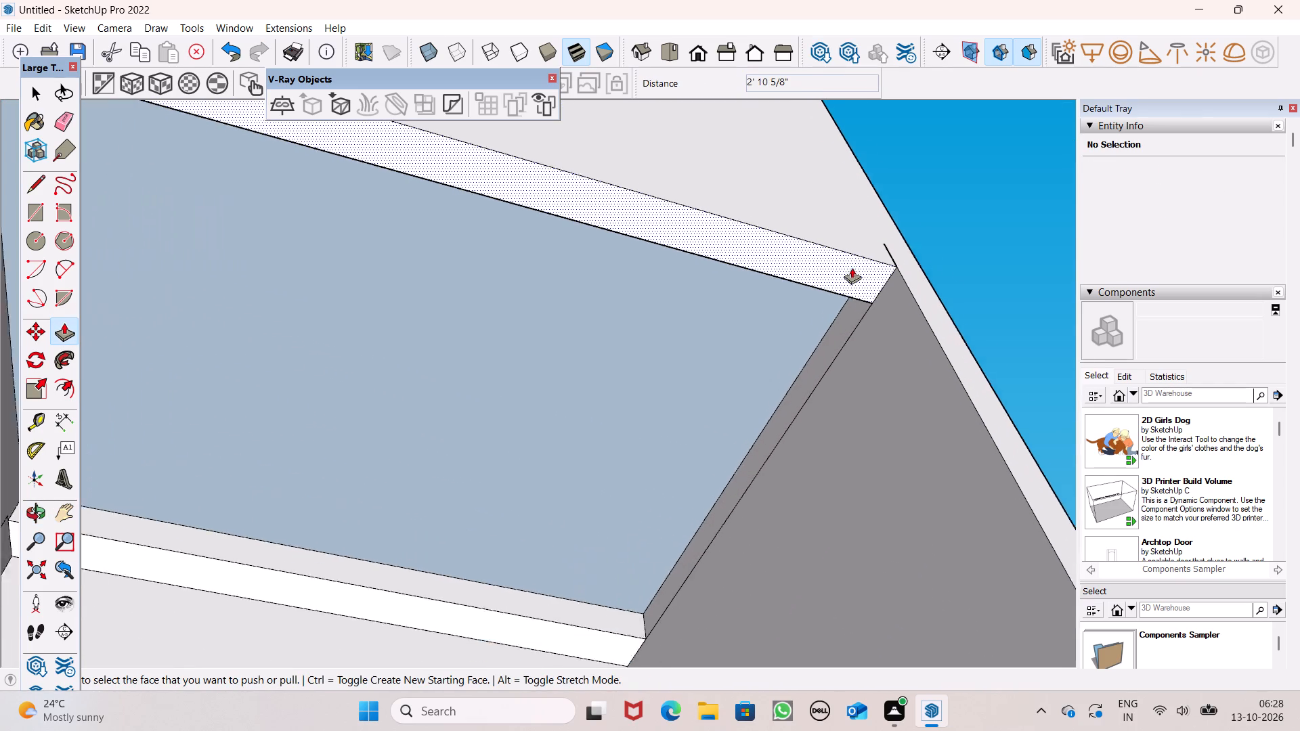
pyautogui.scroll(3, 852, 267)
pyautogui.moveTo(886, 278); pyautogui.dragTo(873, 221)
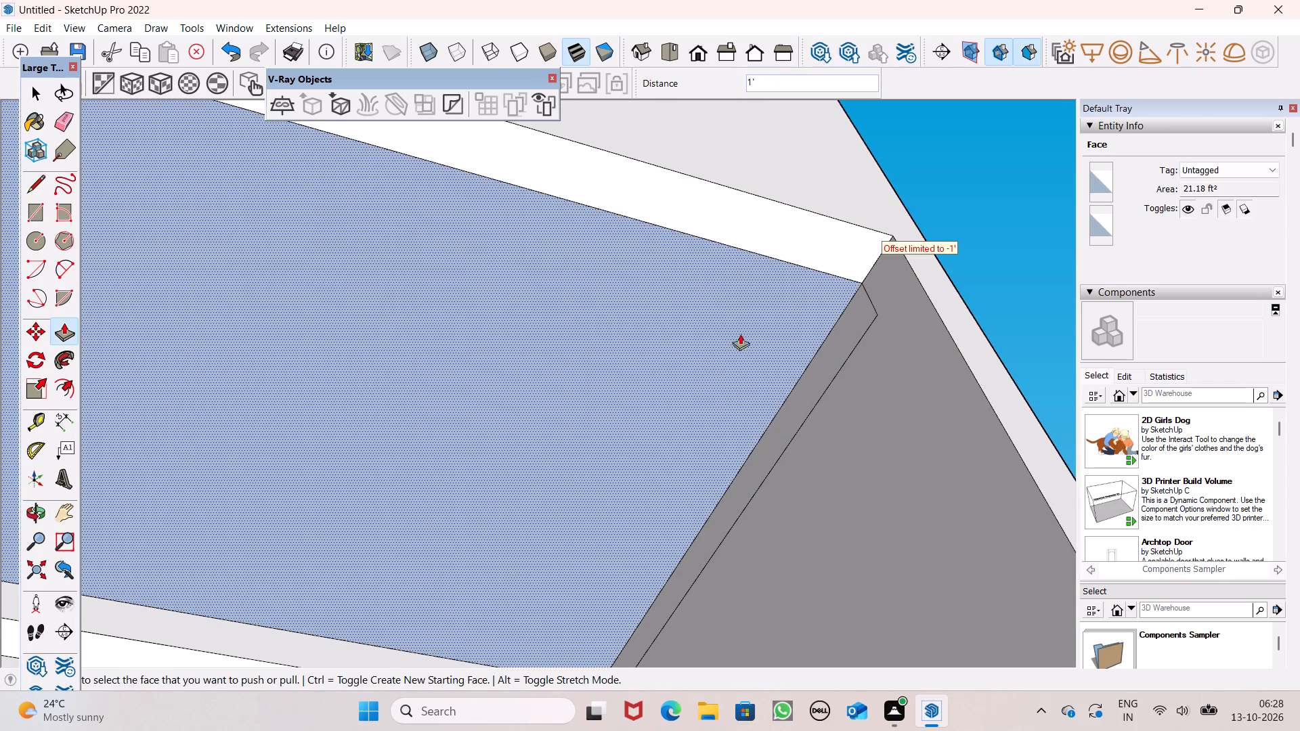
pyautogui.scroll(1, 746, 340)
# Pull the upper front wall's underside strip back down 1', and then further below the ceiling face.
pyautogui.moveTo(746, 347); pyautogui.dragTo(730, 468, button='middle')
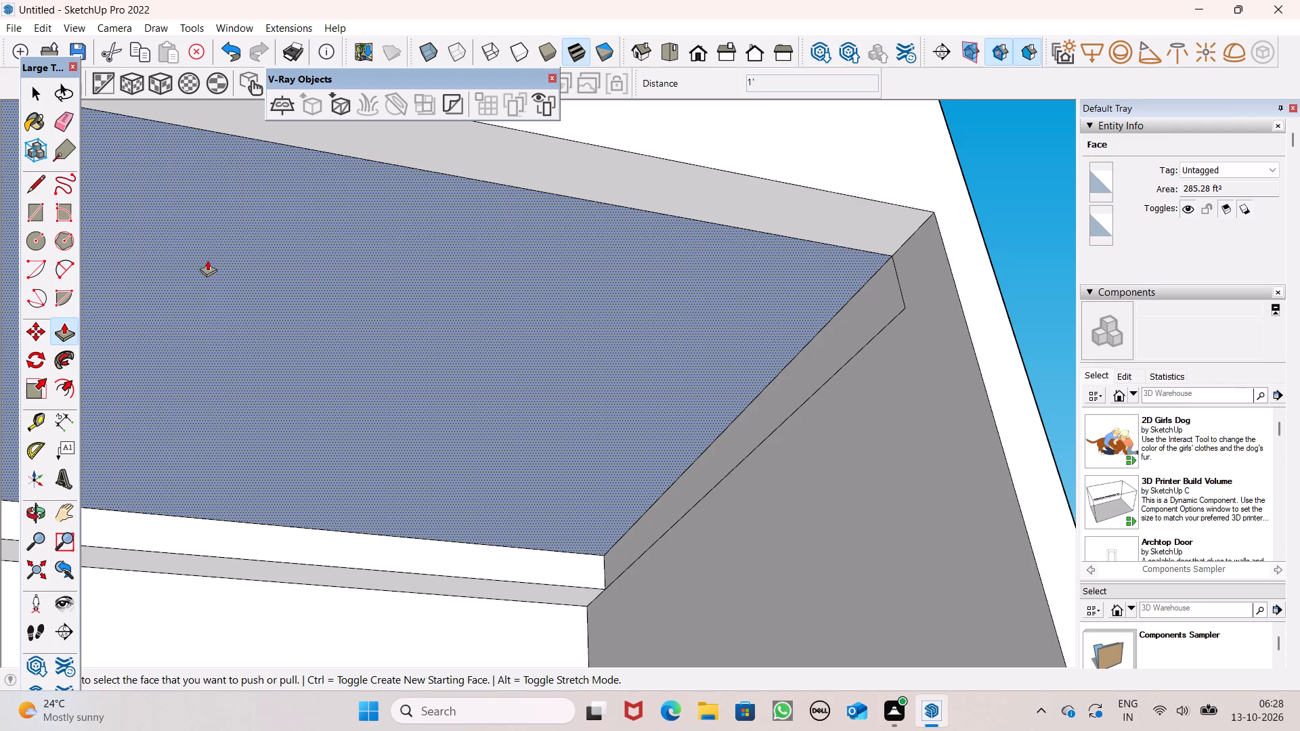
pyautogui.moveTo(789, 210); pyautogui.dragTo(800, 301)
pyautogui.moveTo(802, 273); pyautogui.dragTo(804, 315)
pyautogui.moveTo(806, 267); pyautogui.dragTo(819, 301)
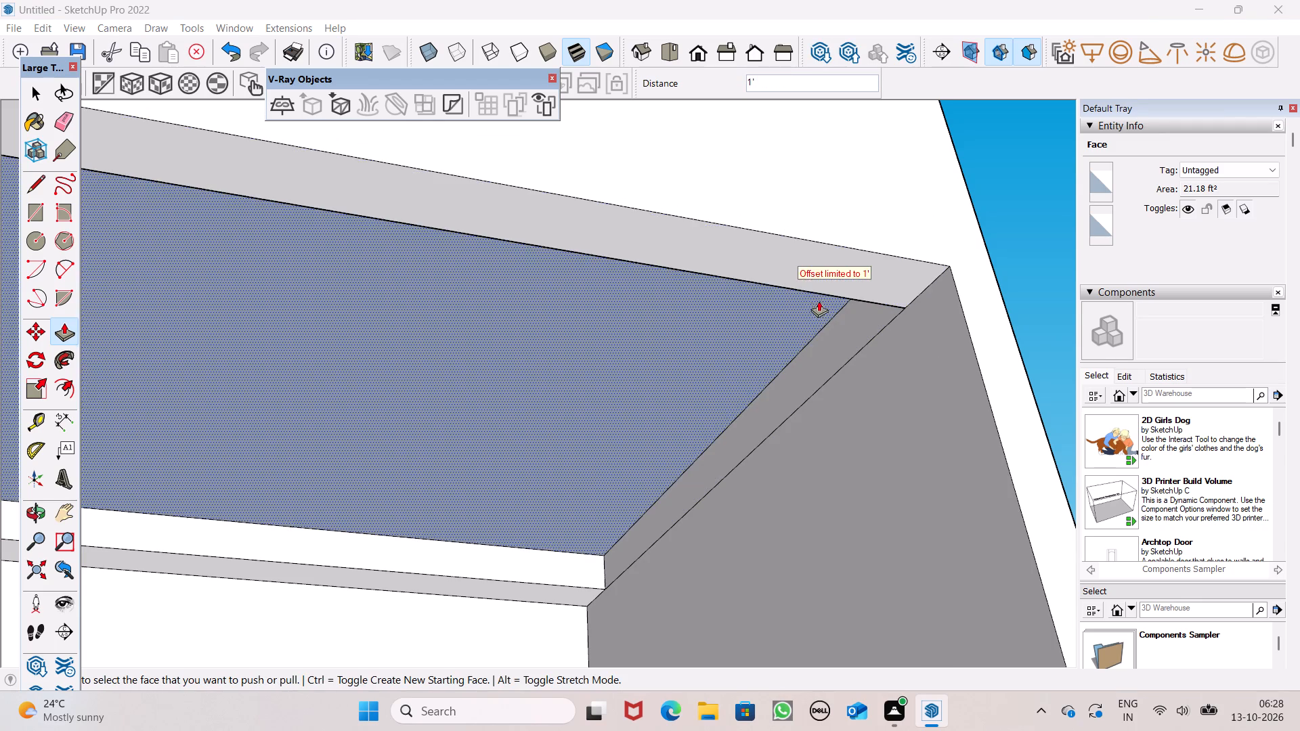
pyautogui.moveTo(819, 301); pyautogui.dragTo(819, 299)
pyautogui.scroll(-5, 802, 203)
pyautogui.moveTo(798, 245); pyautogui.dragTo(811, 290)
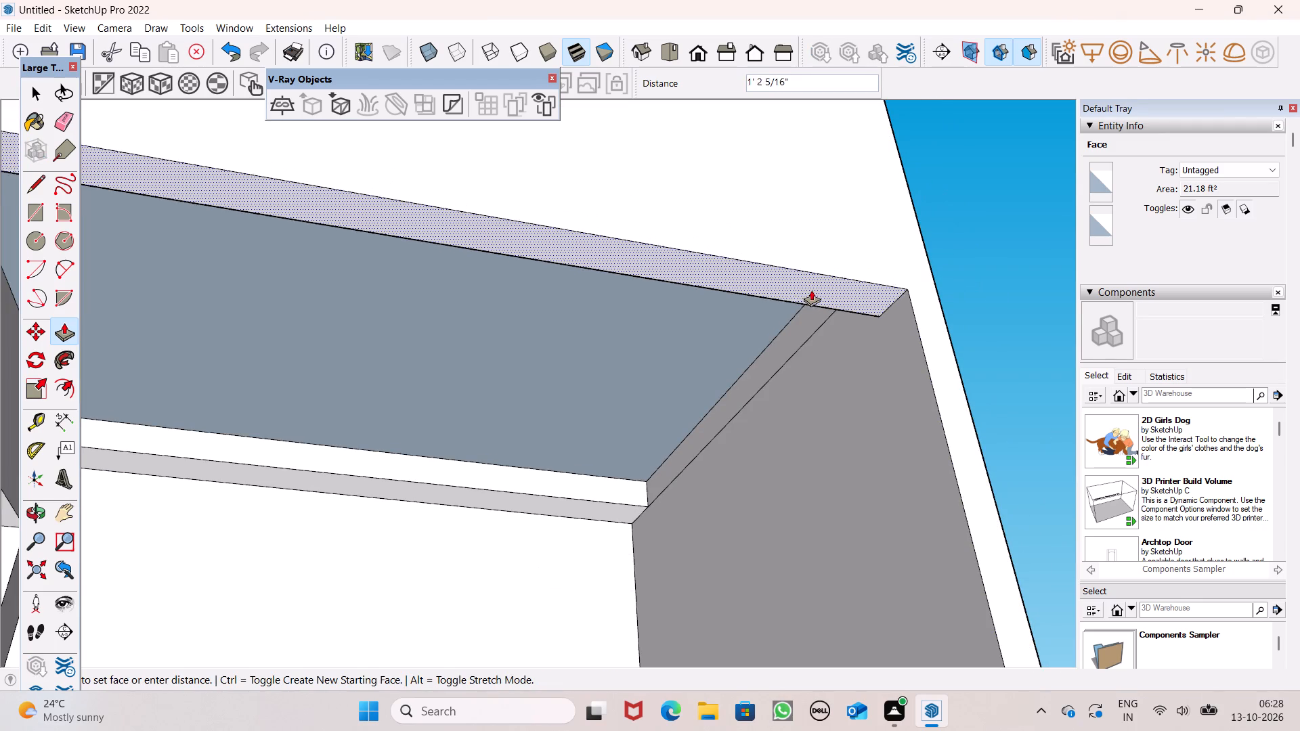
pyautogui.moveTo(811, 290); pyautogui.dragTo(816, 311)
# Pull the upper front wall's underside strip down a further 1' 1 1/8", using the ground-floor side opening's head as reference.
pyautogui.scroll(-8, 825, 234)
pyautogui.scroll(-4, 831, 298)
pyautogui.moveTo(827, 305); pyautogui.dragTo(829, 424, button='middle')
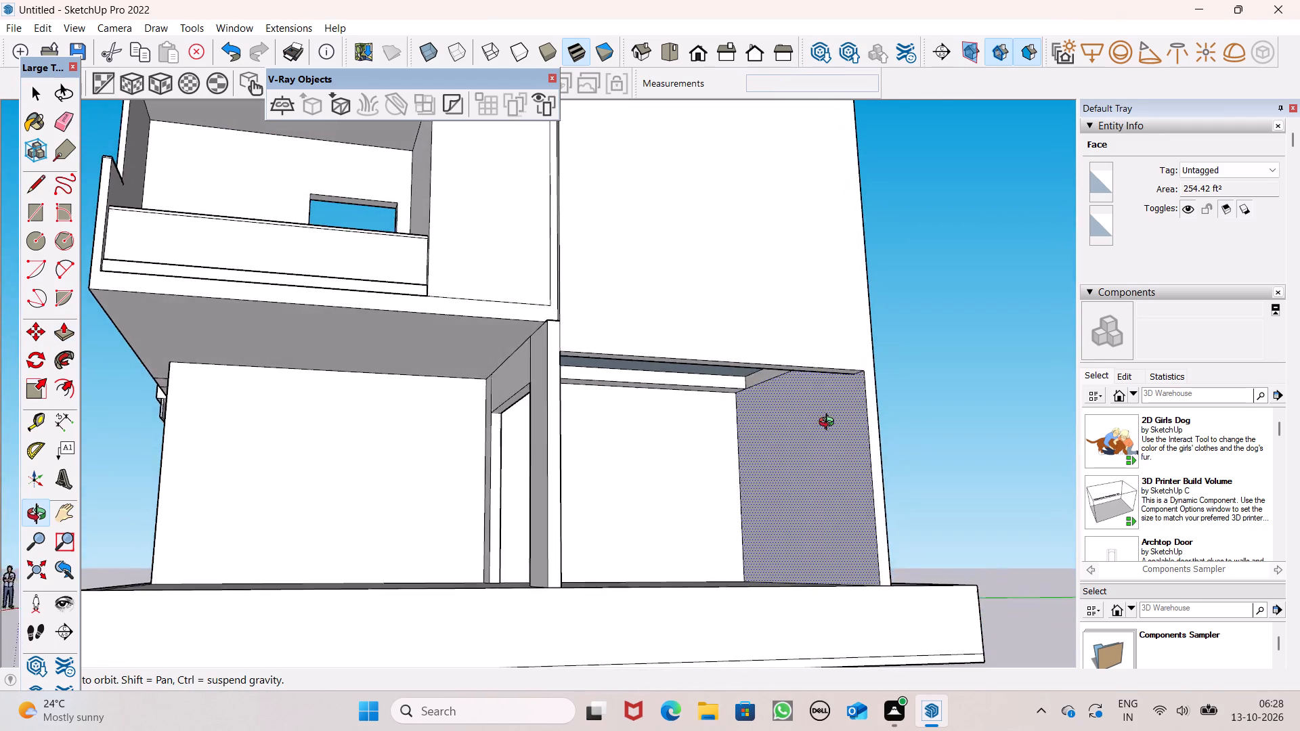
pyautogui.moveTo(829, 424); pyautogui.dragTo(861, 441, button='middle')
pyautogui.scroll(6, 699, 393)
pyautogui.moveTo(469, 335); pyautogui.dragTo(420, 362)
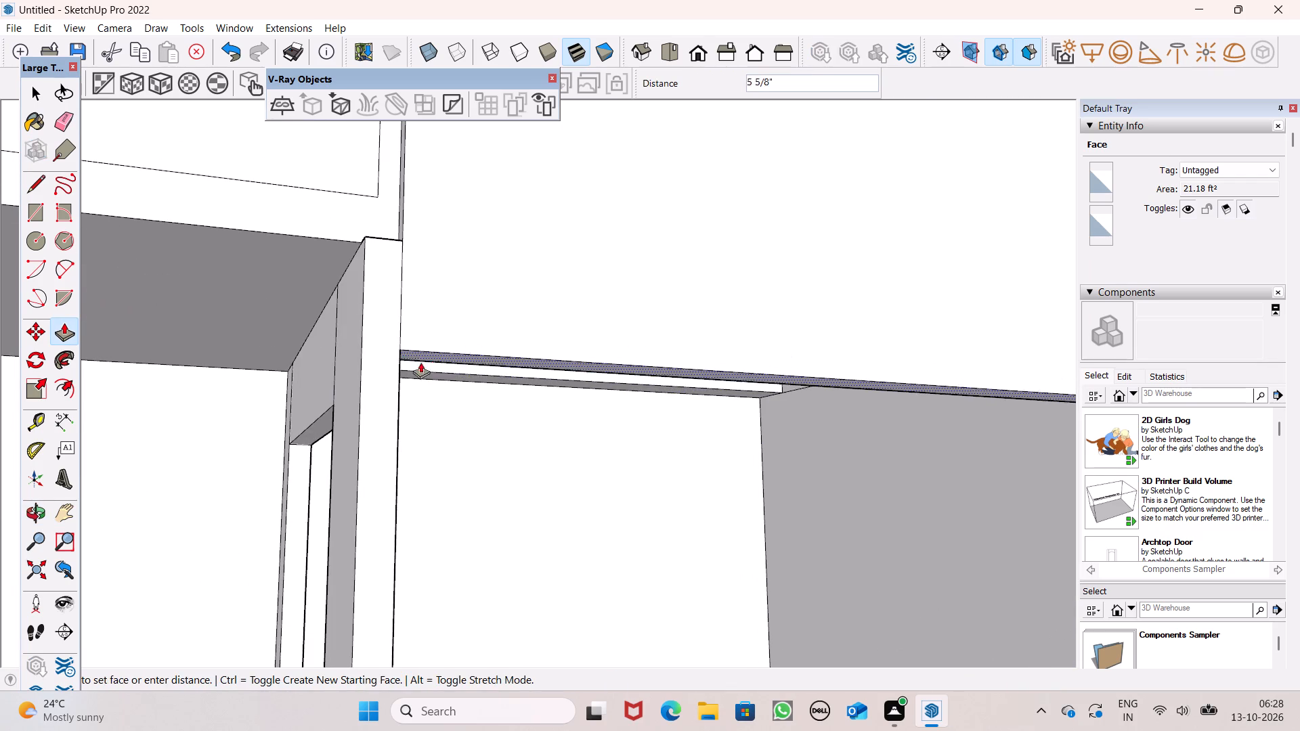
pyautogui.moveTo(420, 362); pyautogui.dragTo(320, 427)
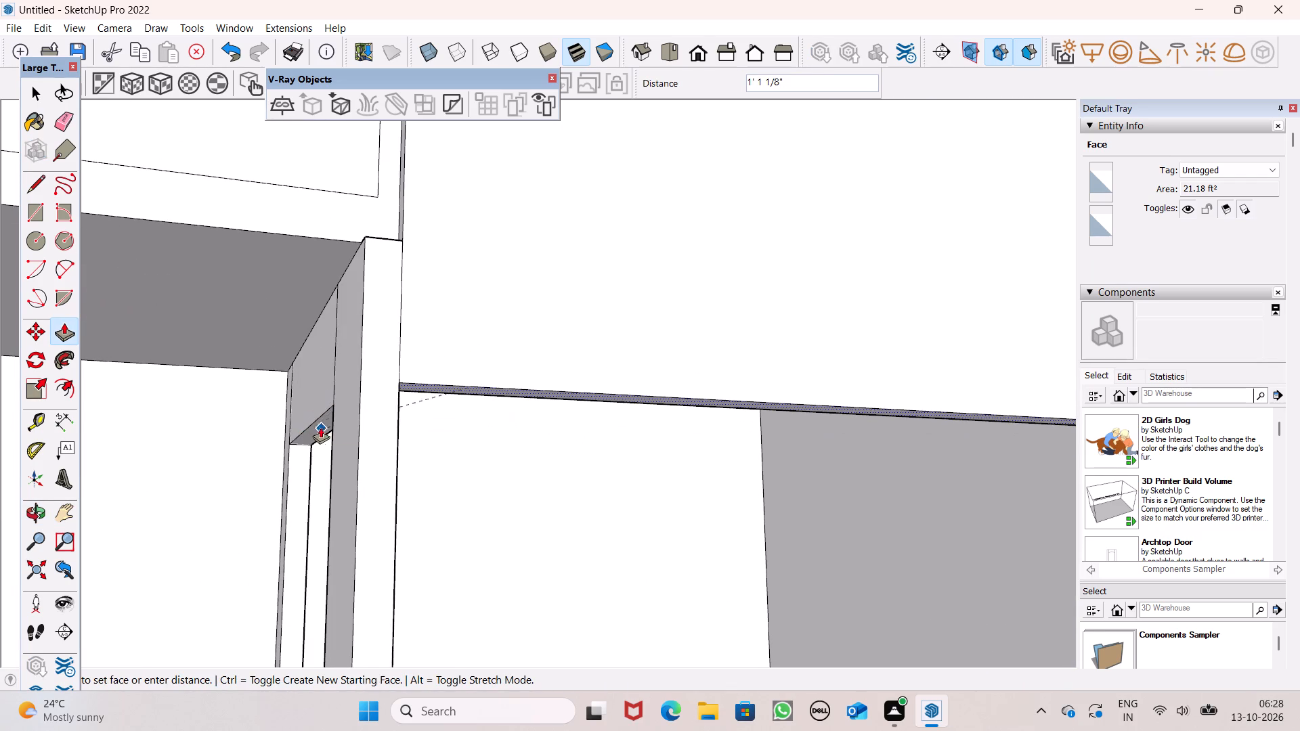
pyautogui.moveTo(320, 427); pyautogui.dragTo(316, 412)
pyautogui.scroll(-5, 292, 359)
pyautogui.scroll(1, 287, 367)
pyautogui.scroll(-7, 287, 367)
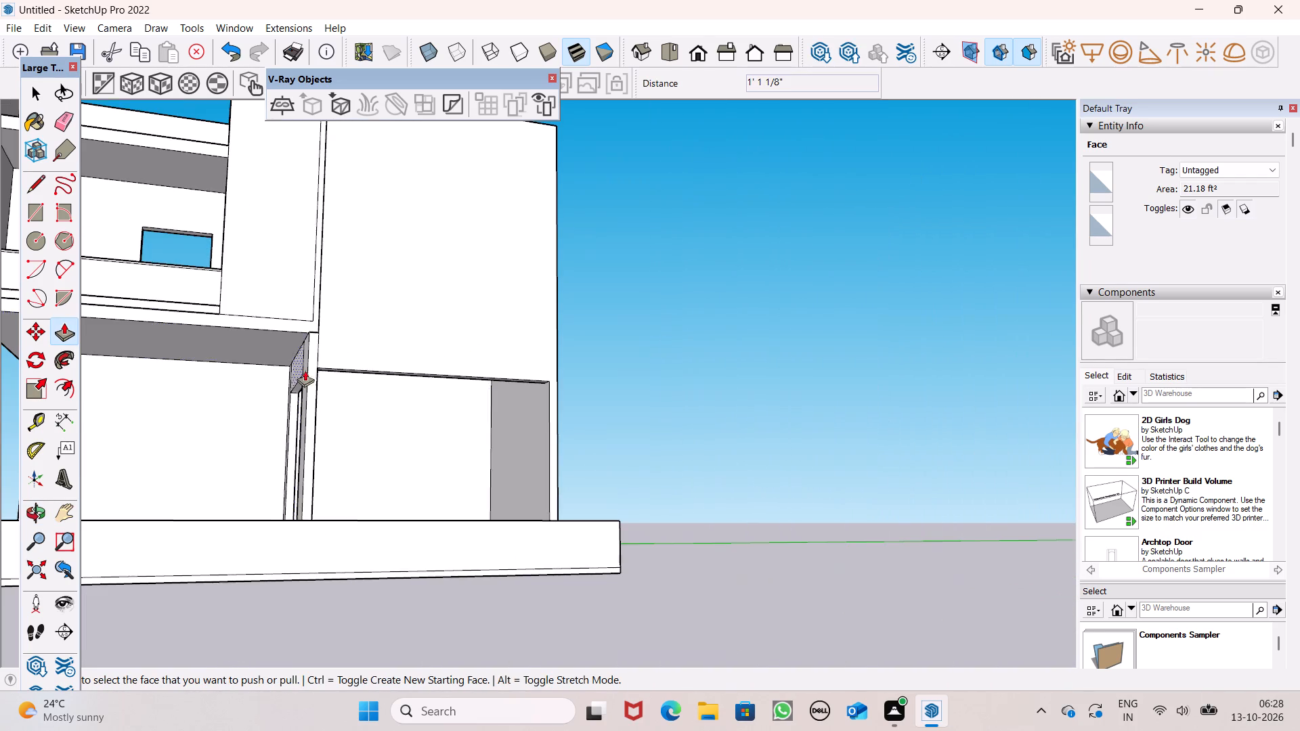
pyautogui.press('space')
# Draw a tall opening's horizontal top line and outer vertical side on the large upper front wall, ending at its lower edge.
pyautogui.scroll(-5, 651, 373)
pyautogui.scroll(1, 653, 374)
pyautogui.moveTo(653, 374); pyautogui.dragTo(540, 590, button='middle')
pyautogui.scroll(1, 540, 590)
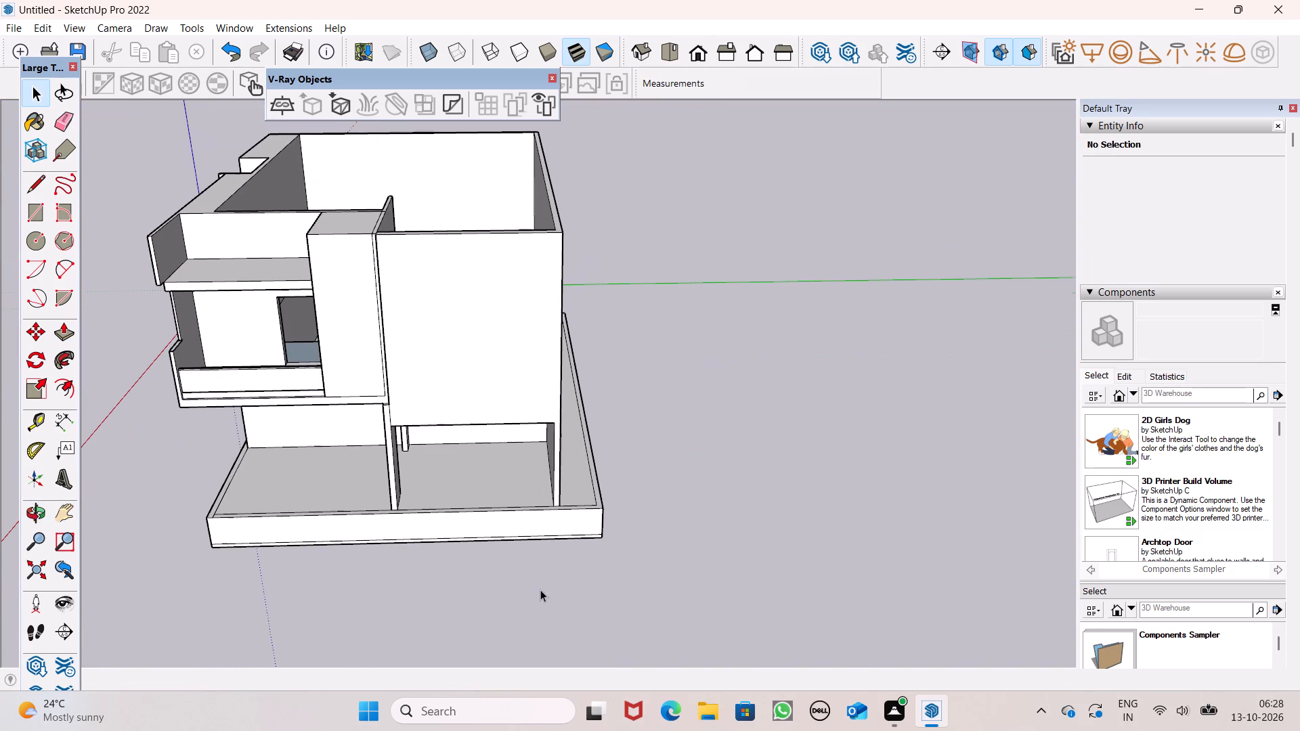
pyautogui.scroll(1, 556, 283)
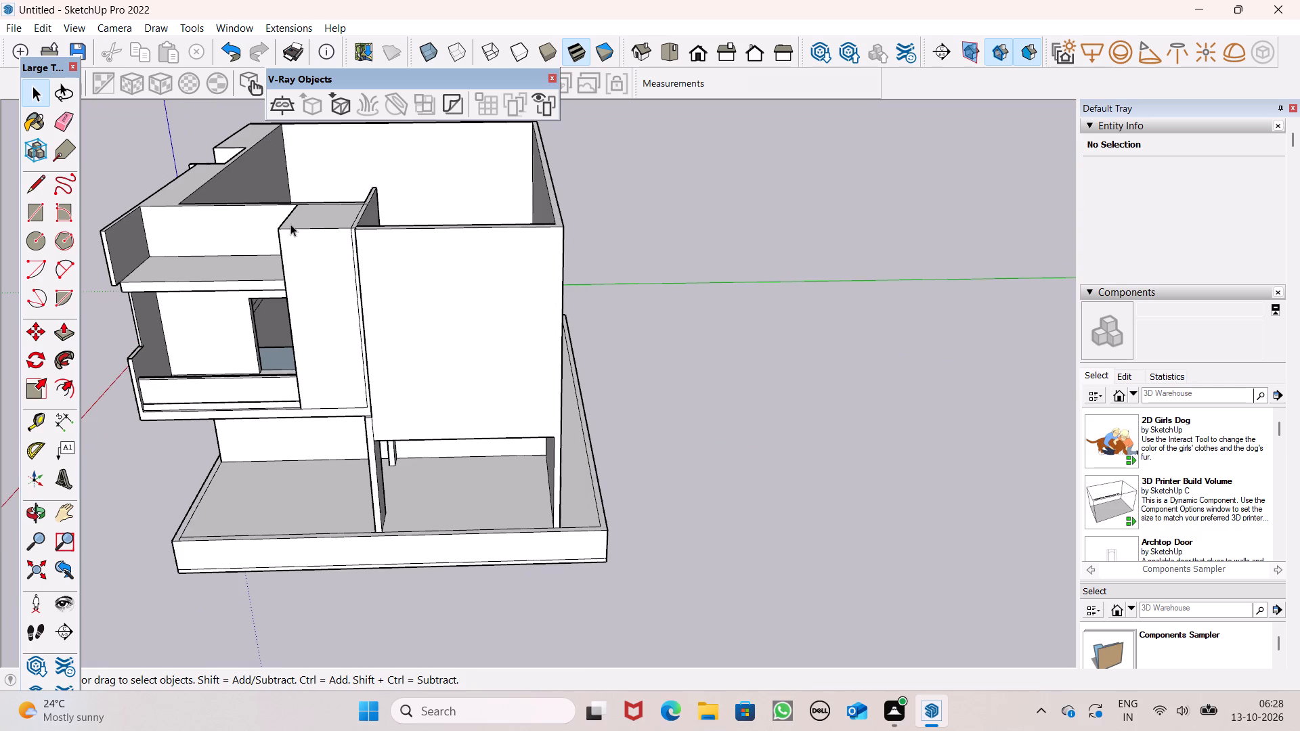
pyautogui.scroll(1, 290, 224)
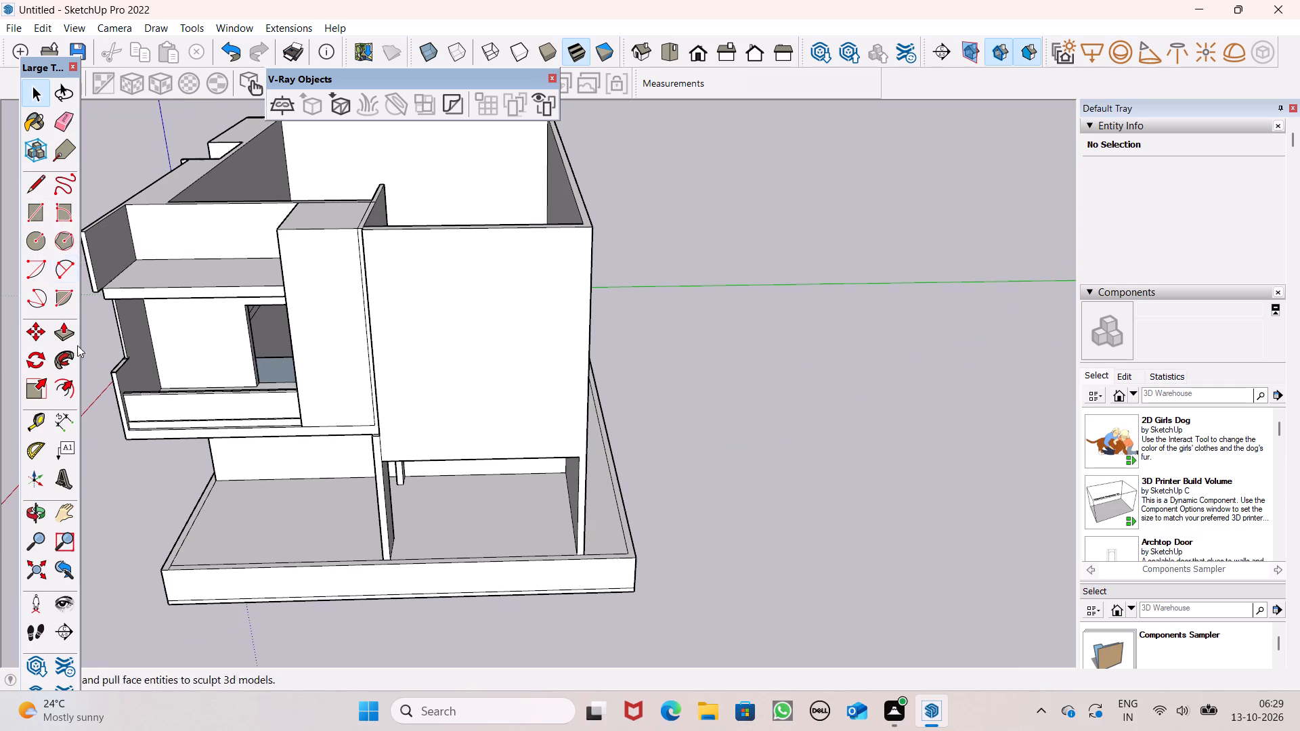
pyautogui.click(39, 175)
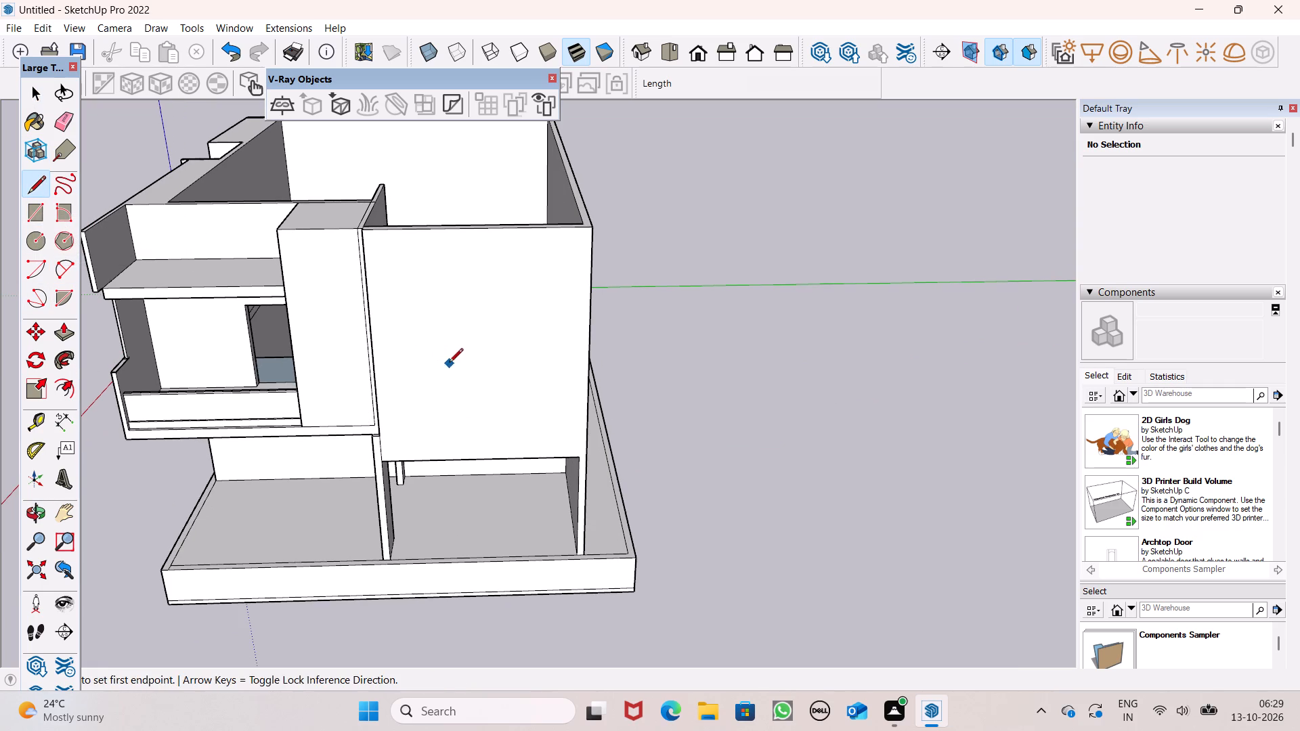
pyautogui.moveTo(438, 372); pyautogui.dragTo(353, 395, button='middle')
pyautogui.scroll(1, 352, 398)
pyautogui.moveTo(385, 397); pyautogui.dragTo(422, 388, button='middle')
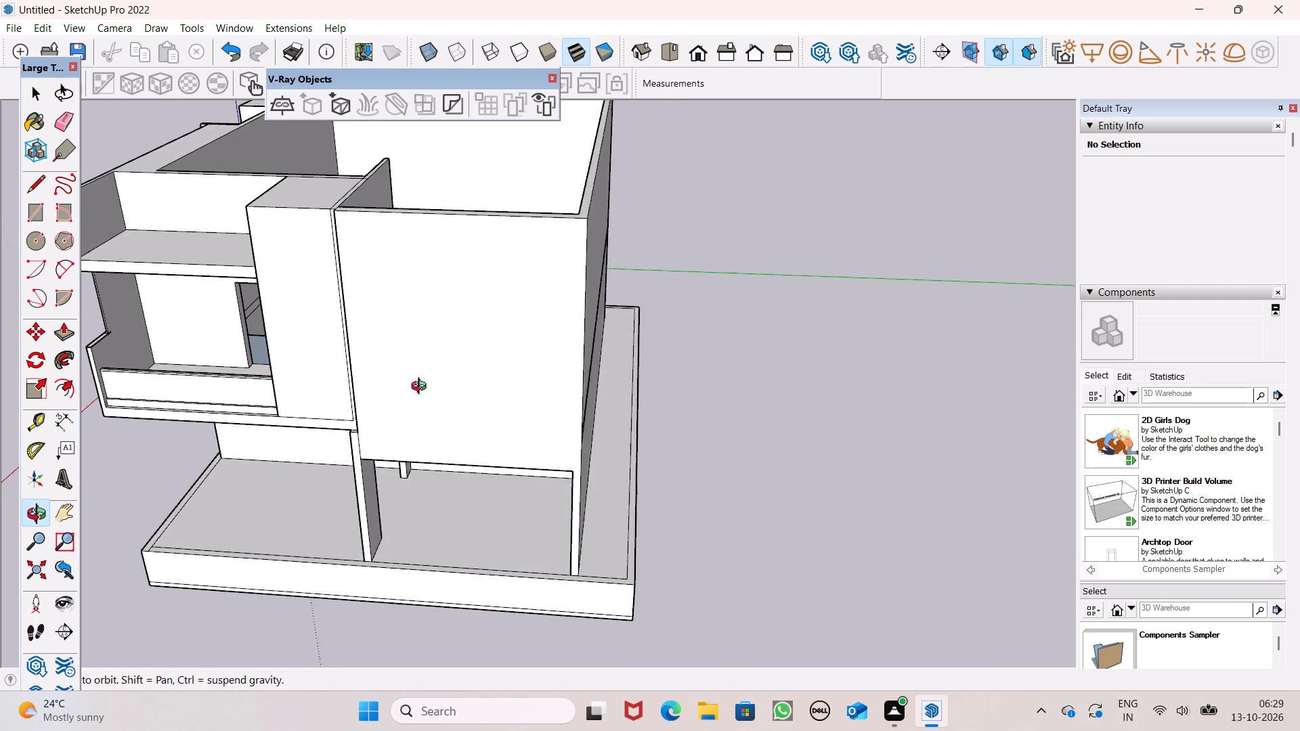
pyautogui.moveTo(422, 388); pyautogui.dragTo(435, 387, button='middle')
pyautogui.scroll(-2, 441, 374)
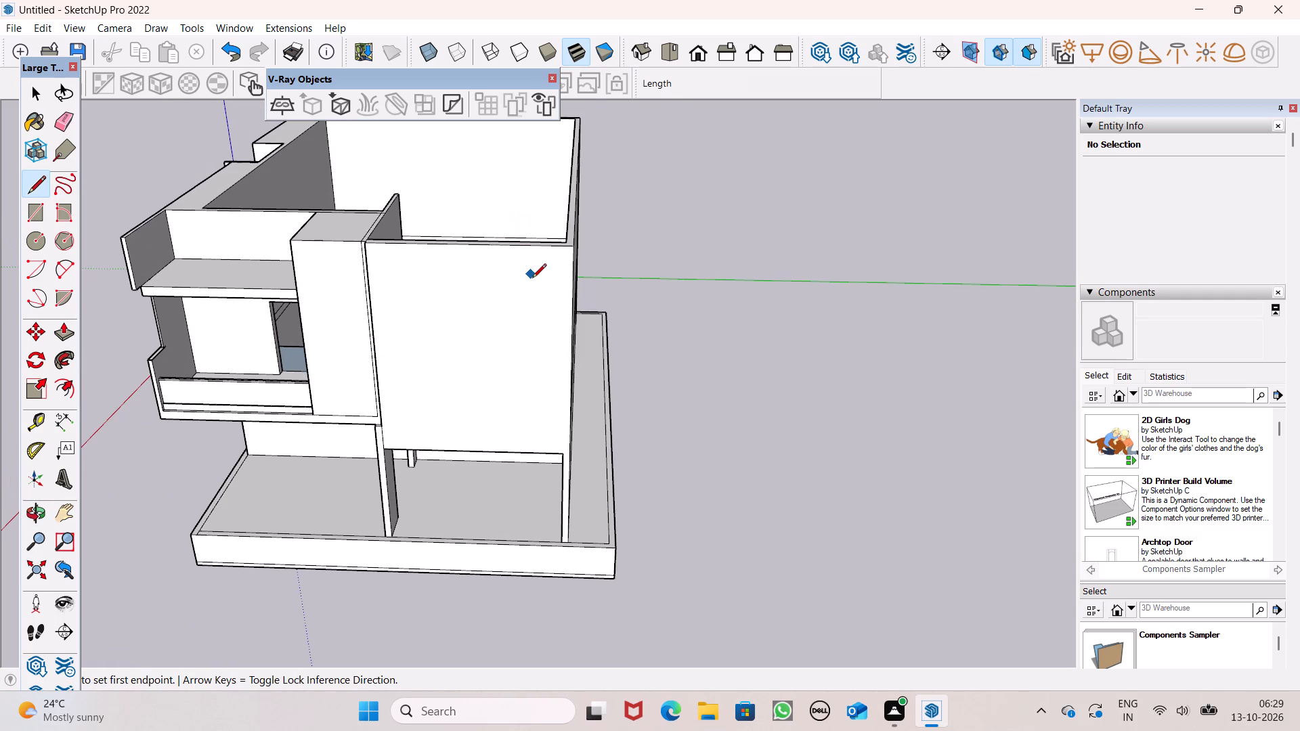
pyautogui.scroll(1, 429, 403)
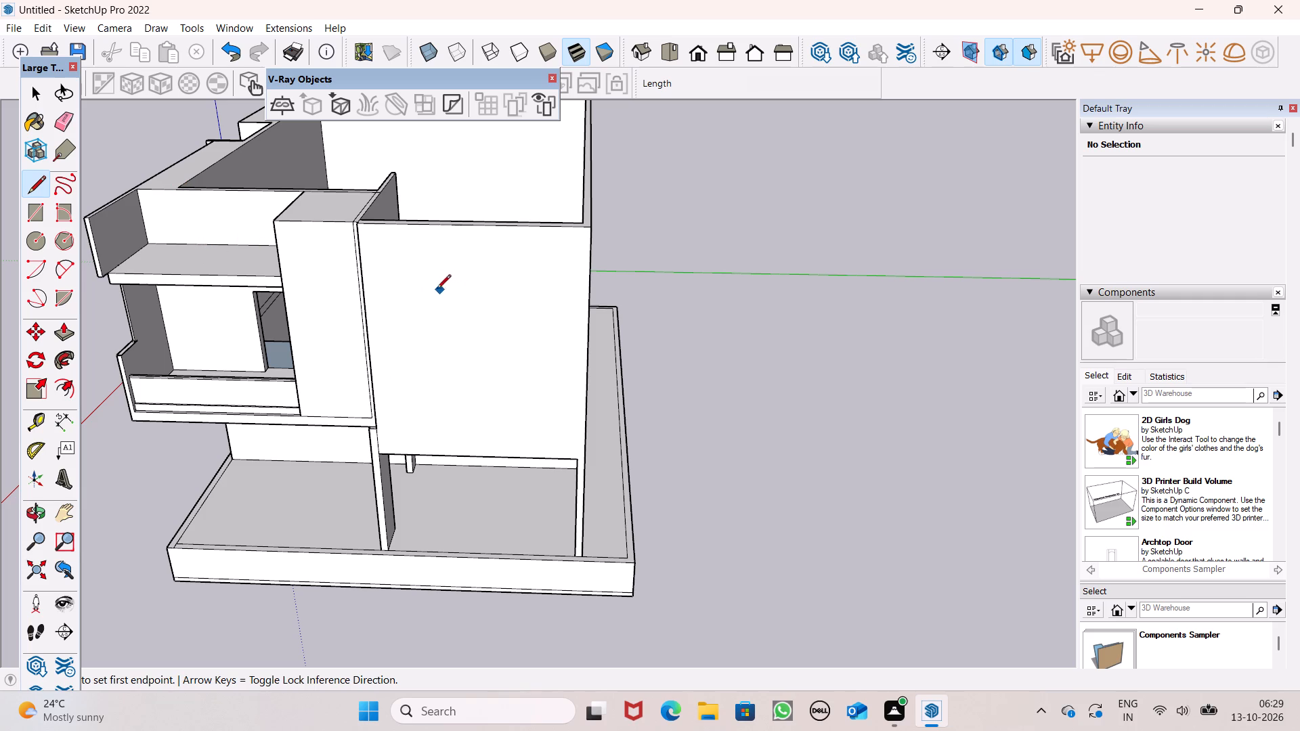
pyautogui.moveTo(404, 283); pyautogui.dragTo(424, 283)
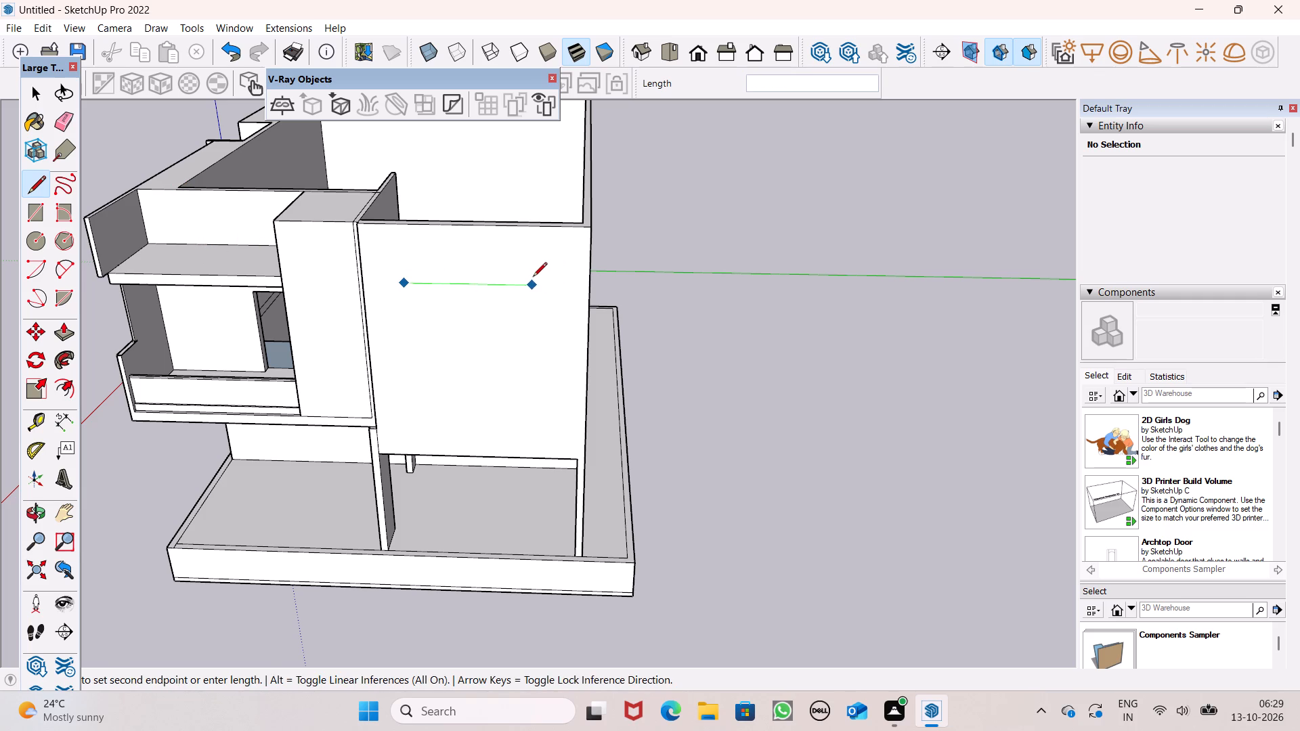
pyautogui.click(537, 278)
pyautogui.click(533, 459)
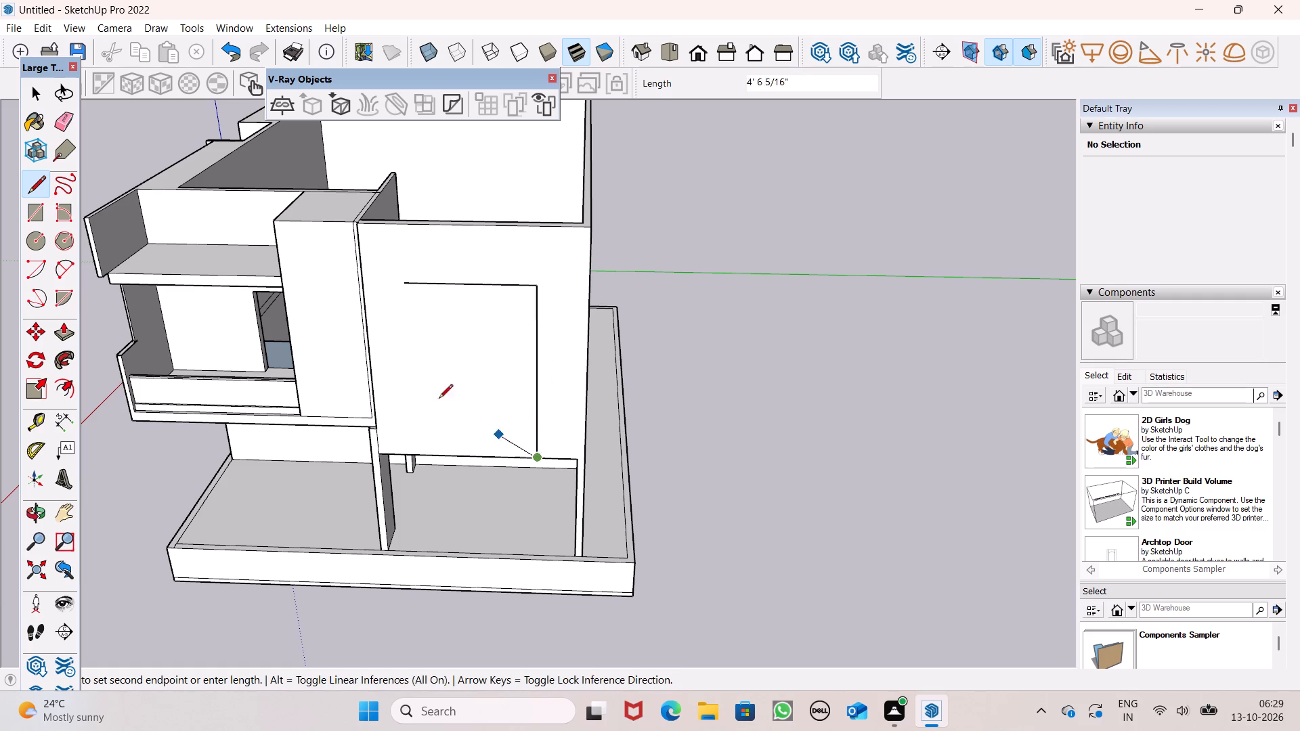
pyautogui.press('space')
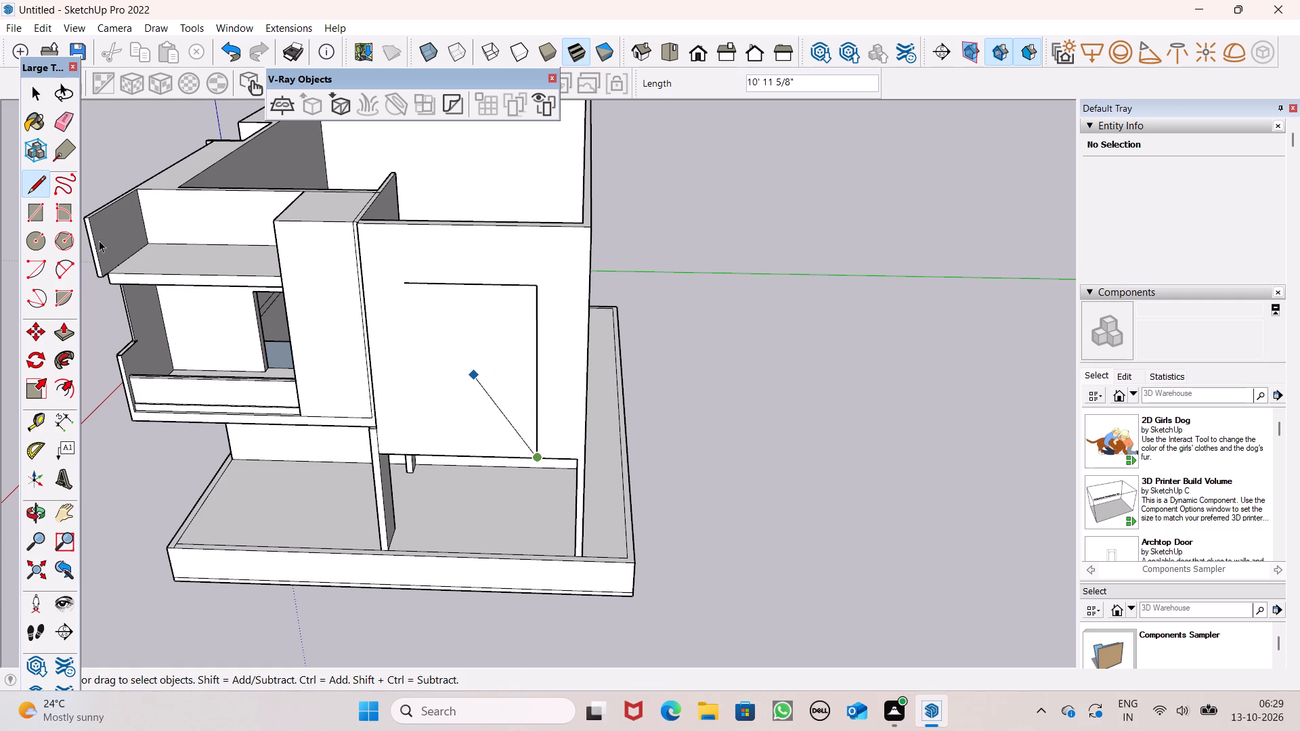
# Close the opening outline with an inner vertical line about 18' 4" long down to the wall's lower edge.
pyautogui.click(40, 194)
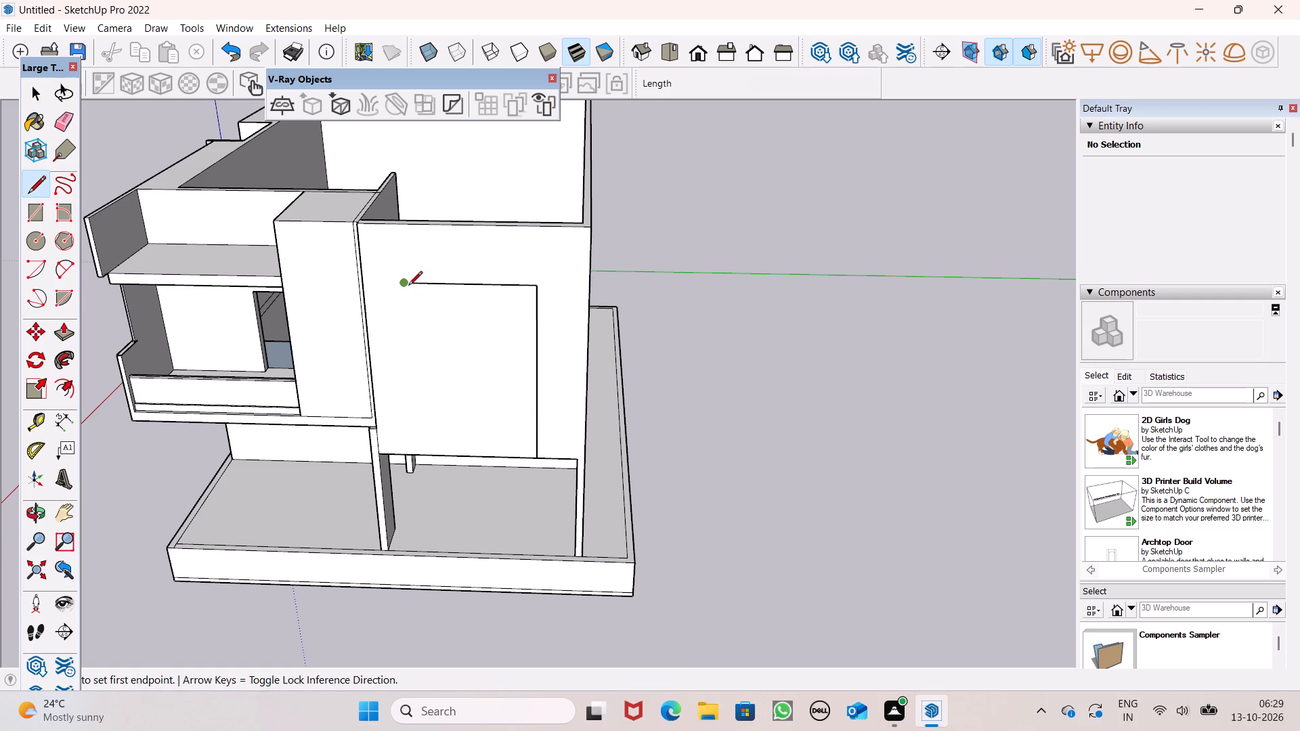
pyautogui.click(405, 286)
pyautogui.click(414, 450)
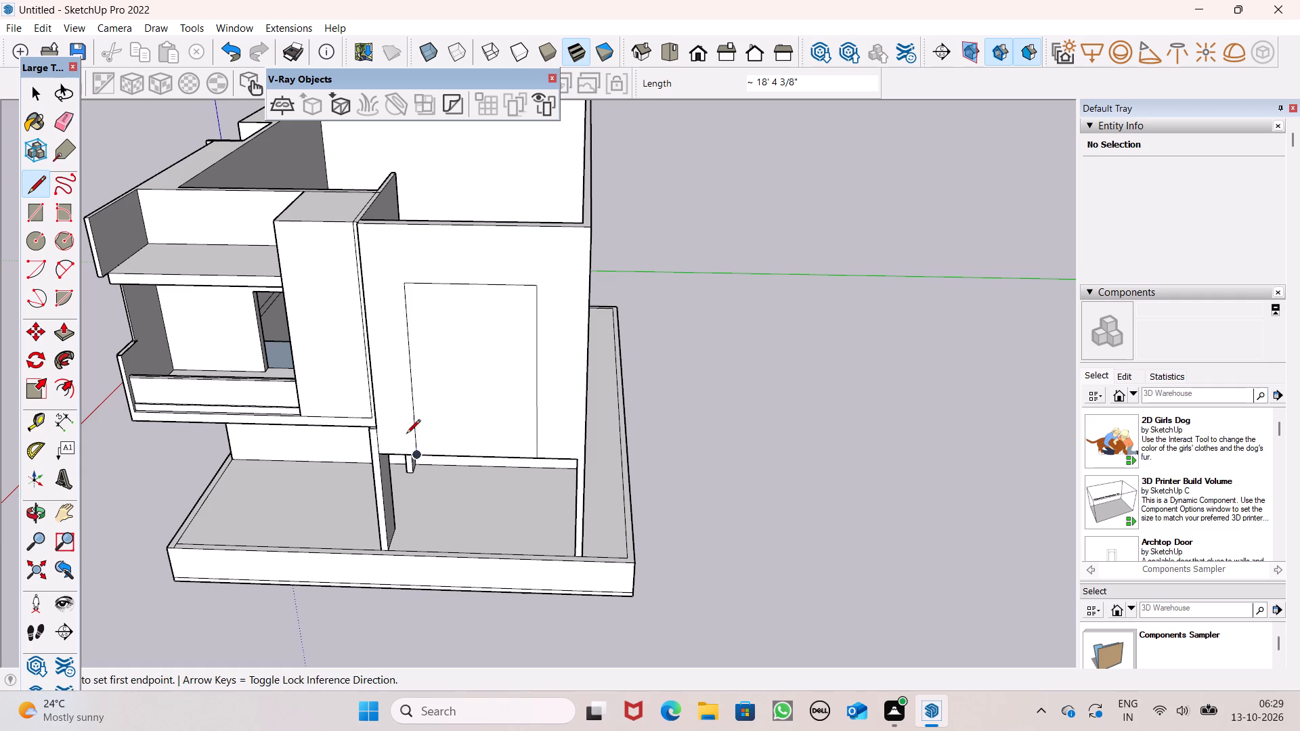
pyautogui.press('space')
# Push the outlined tall panel on the large upper front wall inward about 1' 3/4".
pyautogui.scroll(-3, 400, 396)
pyautogui.moveTo(517, 451); pyautogui.dragTo(530, 447, button='middle')
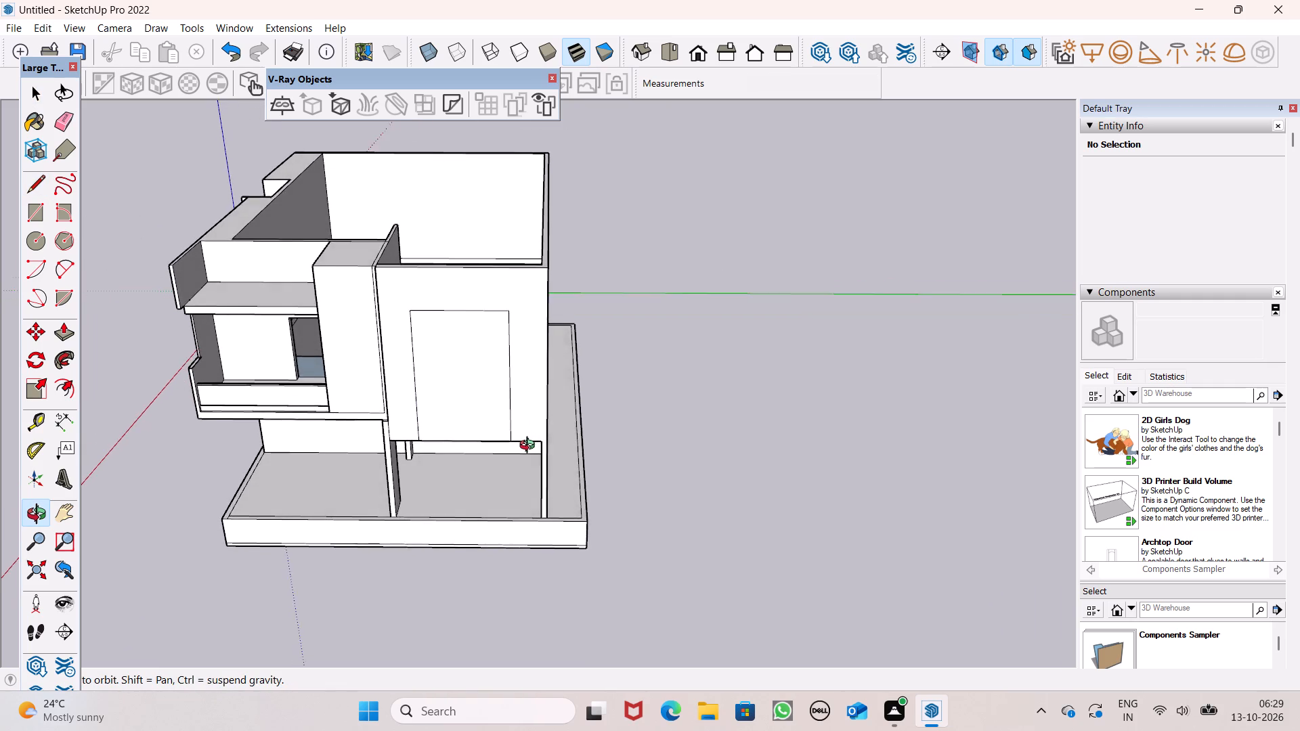
pyautogui.moveTo(530, 447); pyautogui.dragTo(504, 460, button='middle')
pyautogui.scroll(-1, 511, 433)
pyautogui.moveTo(555, 440); pyautogui.dragTo(541, 449, button='middle')
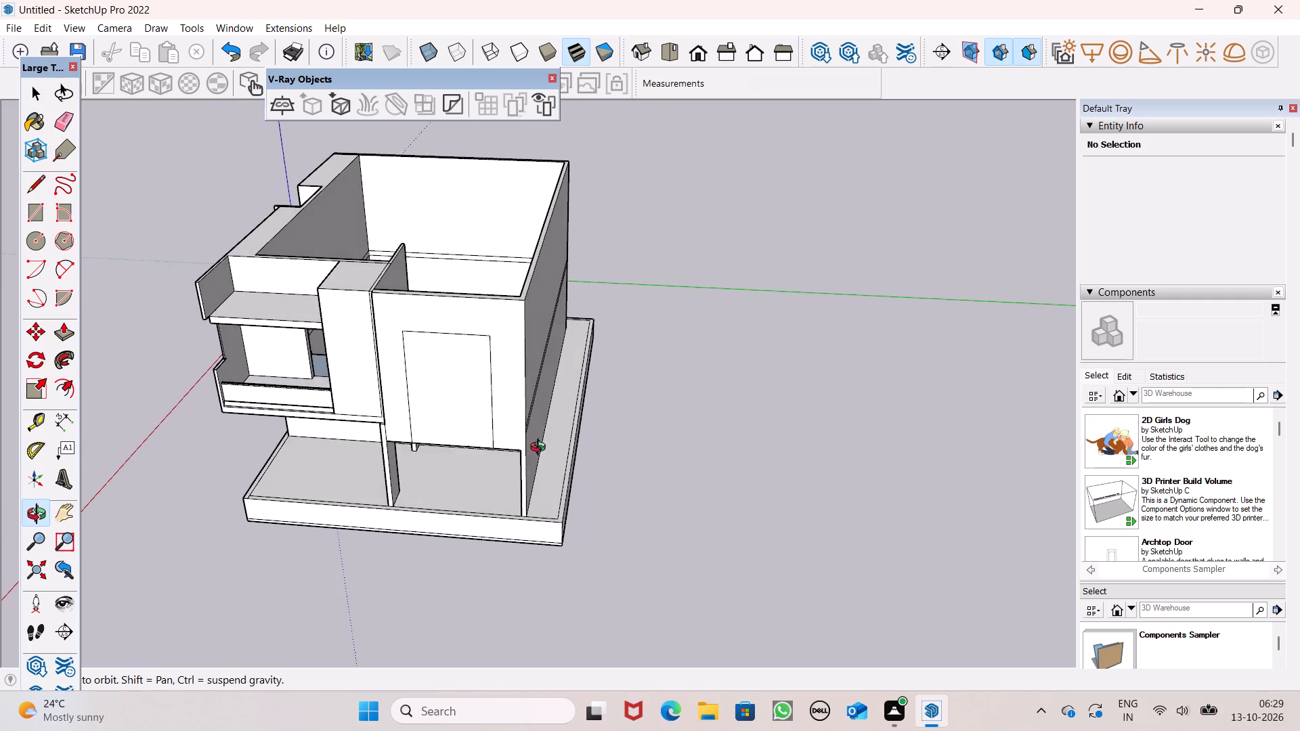
pyautogui.moveTo(541, 449); pyautogui.dragTo(548, 454, button='middle')
pyautogui.scroll(3, 478, 416)
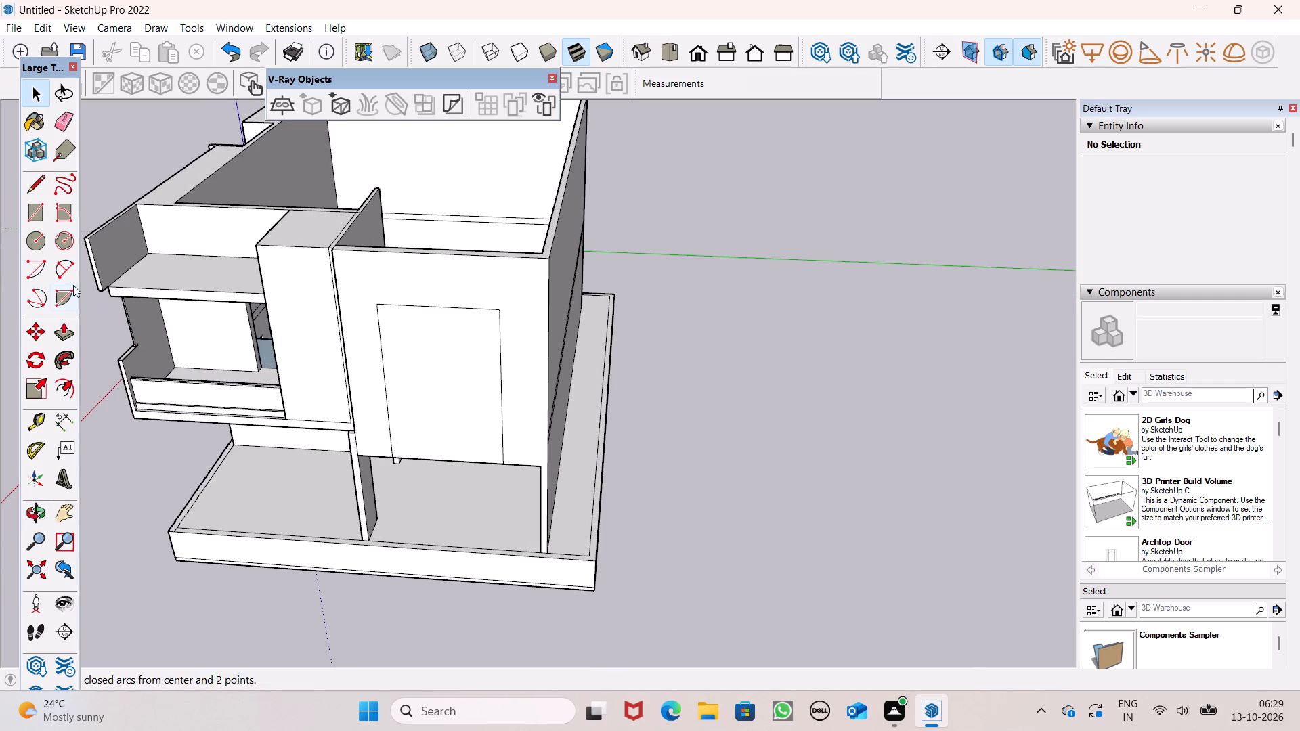
pyautogui.click(66, 330)
pyautogui.moveTo(427, 417); pyautogui.dragTo(435, 406)
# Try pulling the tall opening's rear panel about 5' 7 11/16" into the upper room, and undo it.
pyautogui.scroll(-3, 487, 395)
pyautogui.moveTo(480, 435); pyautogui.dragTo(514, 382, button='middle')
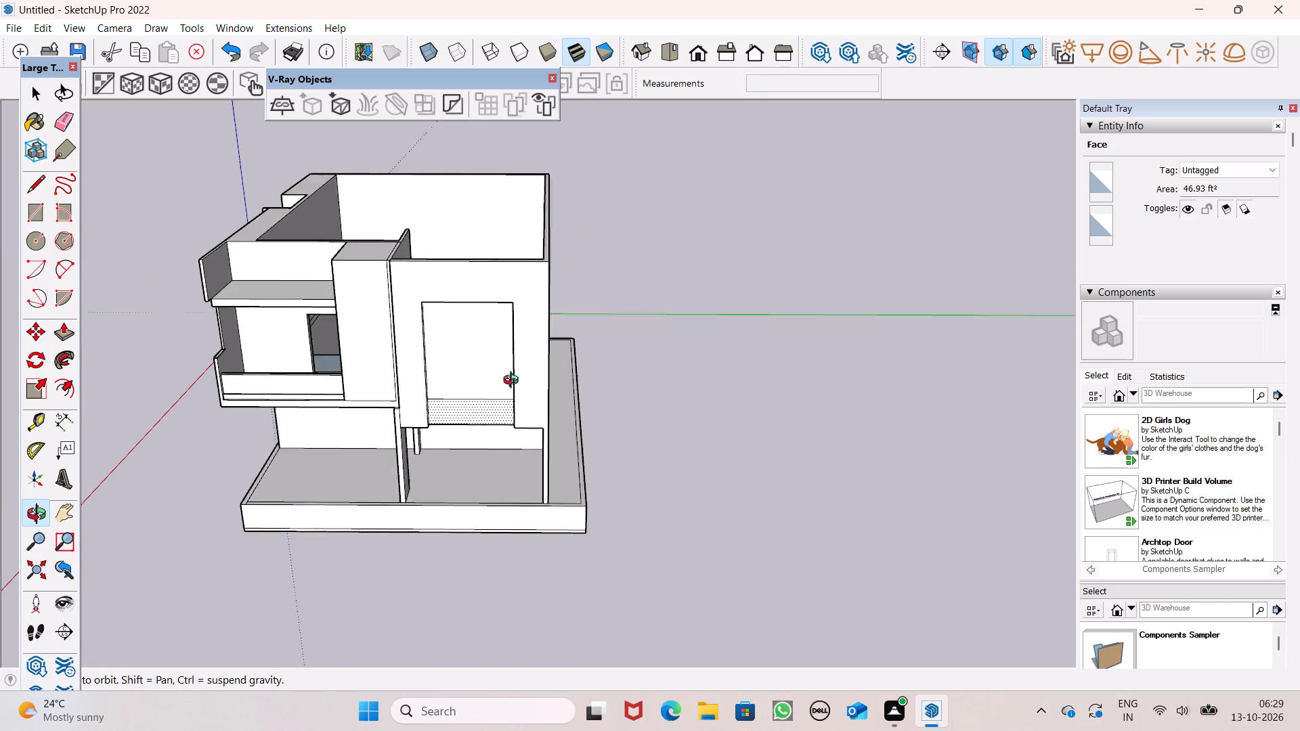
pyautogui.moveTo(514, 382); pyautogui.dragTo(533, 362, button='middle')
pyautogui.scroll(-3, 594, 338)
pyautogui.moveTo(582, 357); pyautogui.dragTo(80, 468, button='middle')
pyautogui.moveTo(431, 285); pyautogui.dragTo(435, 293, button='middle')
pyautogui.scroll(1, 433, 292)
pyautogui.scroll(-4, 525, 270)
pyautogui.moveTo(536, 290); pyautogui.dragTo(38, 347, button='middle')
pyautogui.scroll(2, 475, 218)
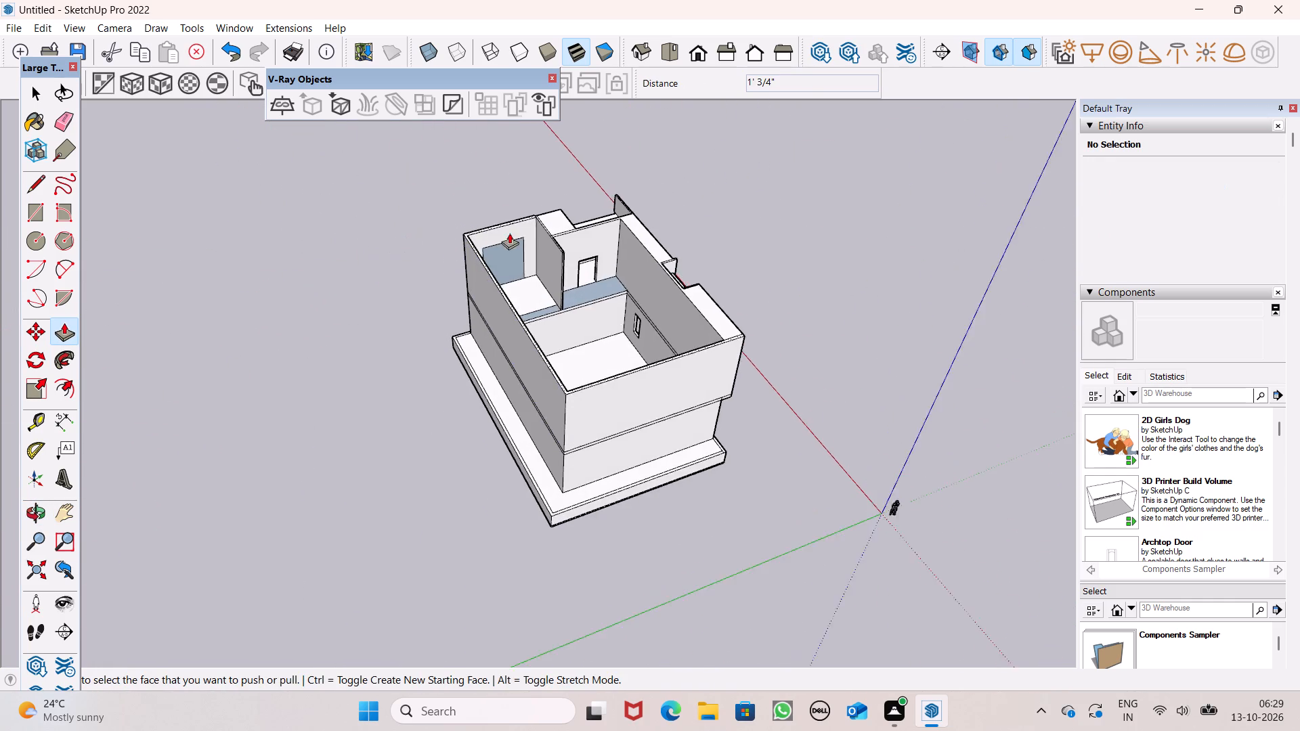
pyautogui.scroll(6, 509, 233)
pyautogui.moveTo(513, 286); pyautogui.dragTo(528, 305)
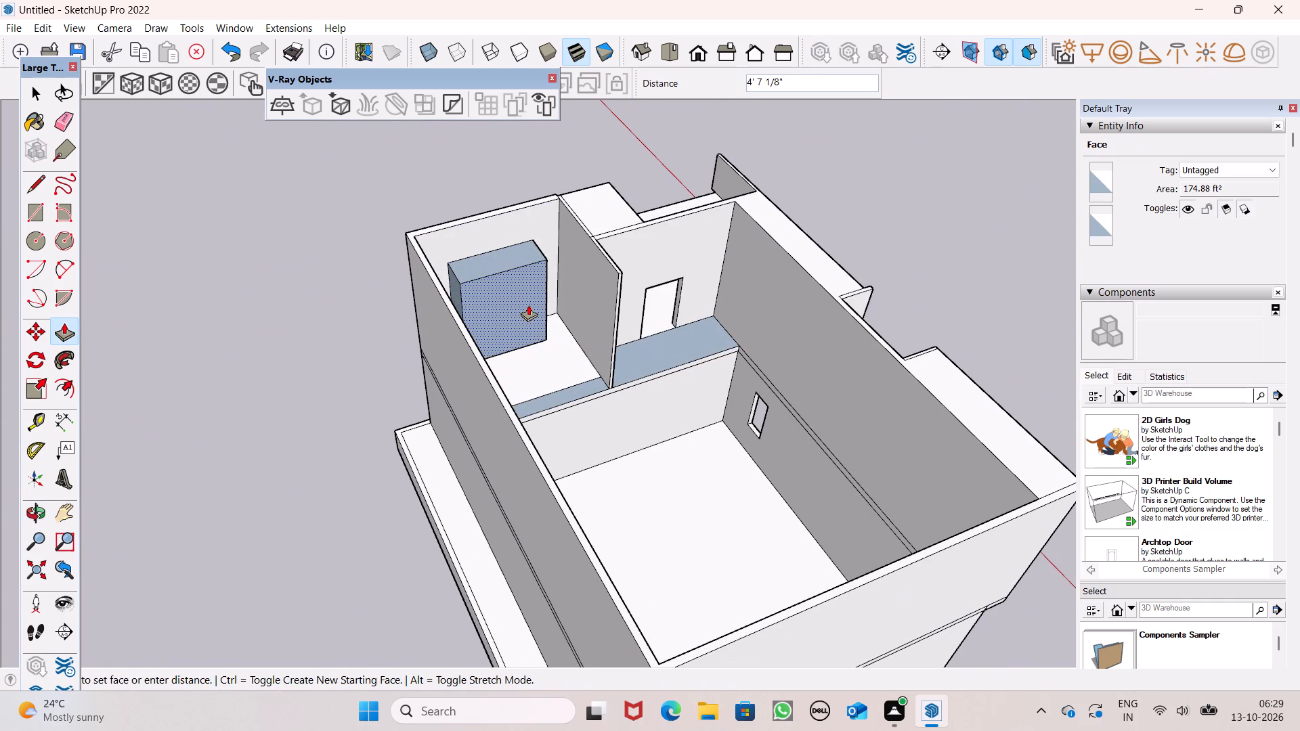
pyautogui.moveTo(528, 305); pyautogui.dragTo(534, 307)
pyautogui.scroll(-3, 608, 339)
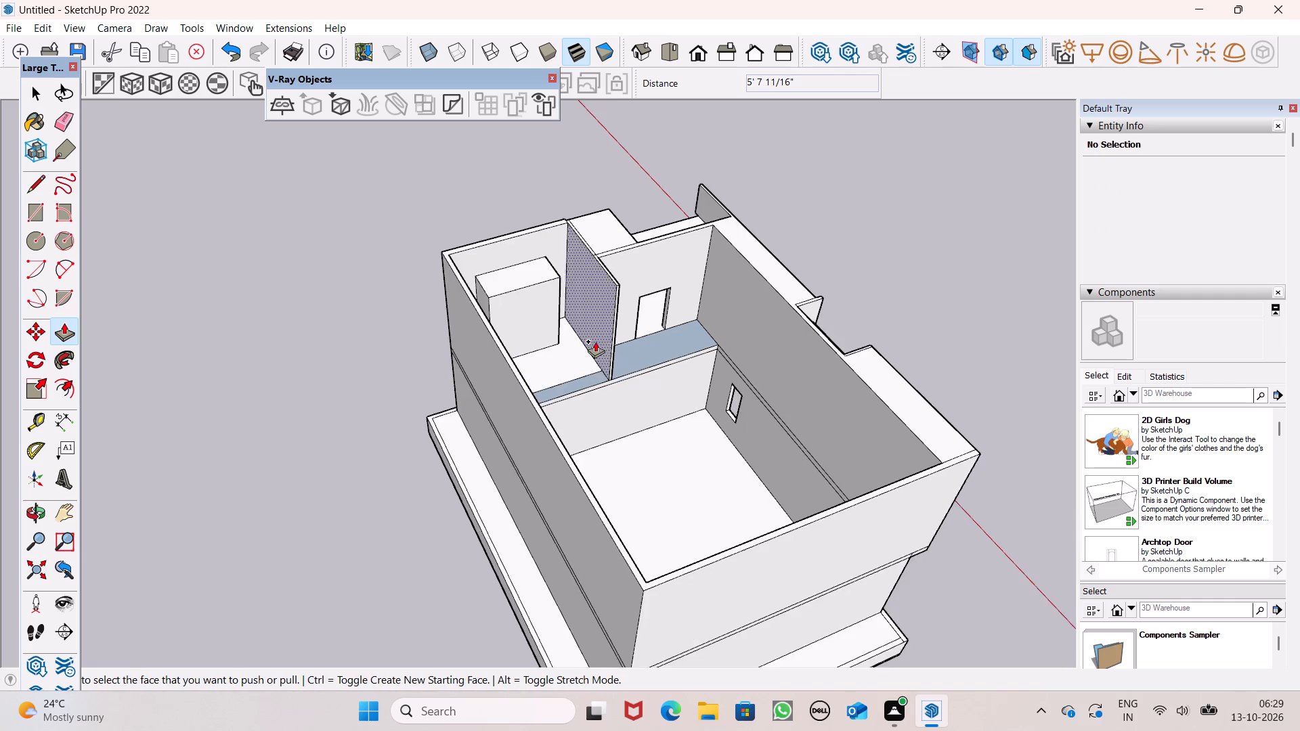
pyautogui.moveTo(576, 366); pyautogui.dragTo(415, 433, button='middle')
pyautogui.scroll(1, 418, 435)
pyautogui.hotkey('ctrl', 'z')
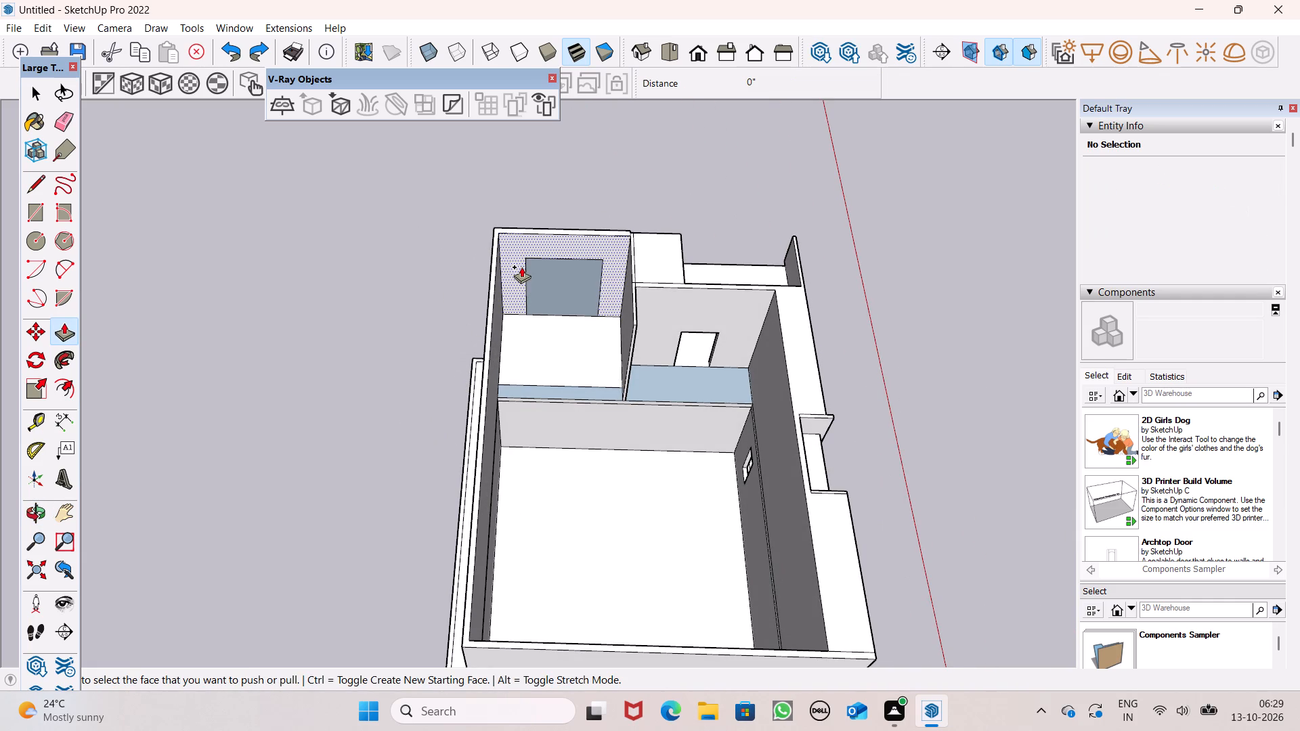
# Pull the upper front wall's inner face 1' 3/4" into the room, and a further 16' 9 5/16" to the partition's end corner.
pyautogui.moveTo(519, 270); pyautogui.dragTo(491, 361)
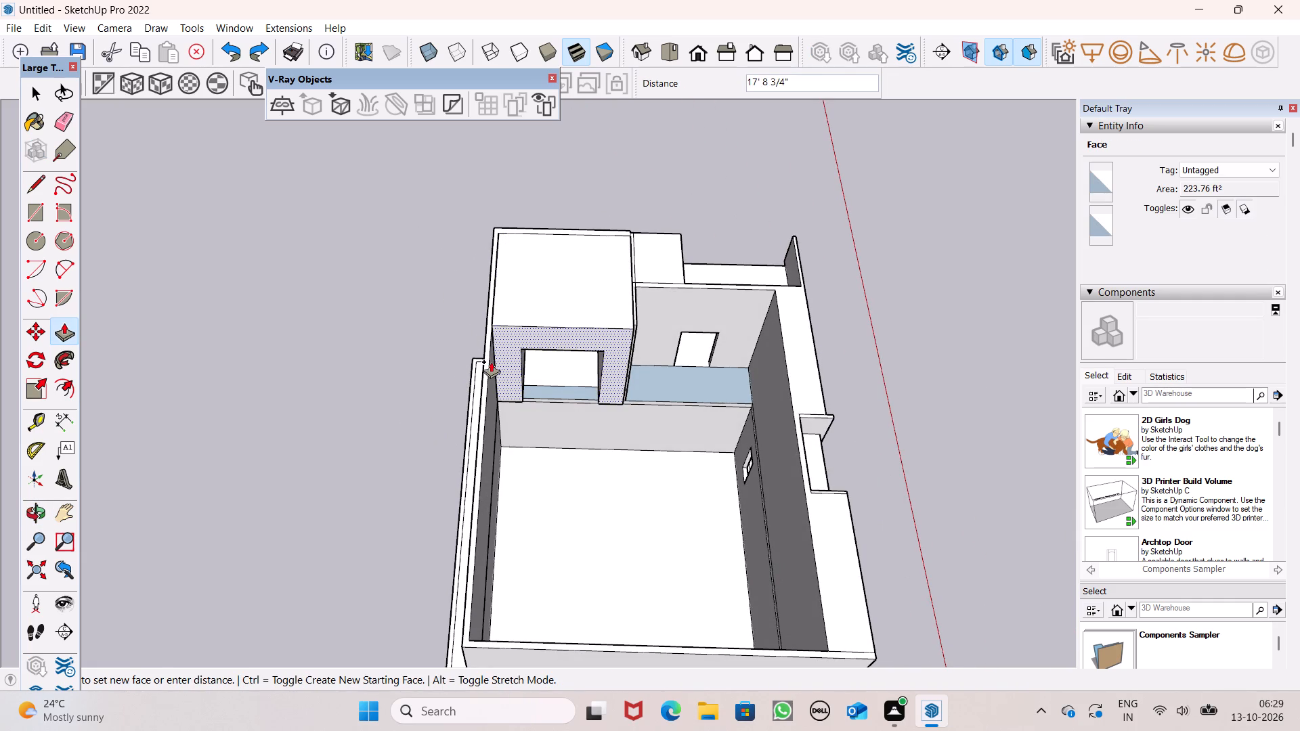
pyautogui.moveTo(491, 361); pyautogui.dragTo(485, 369)
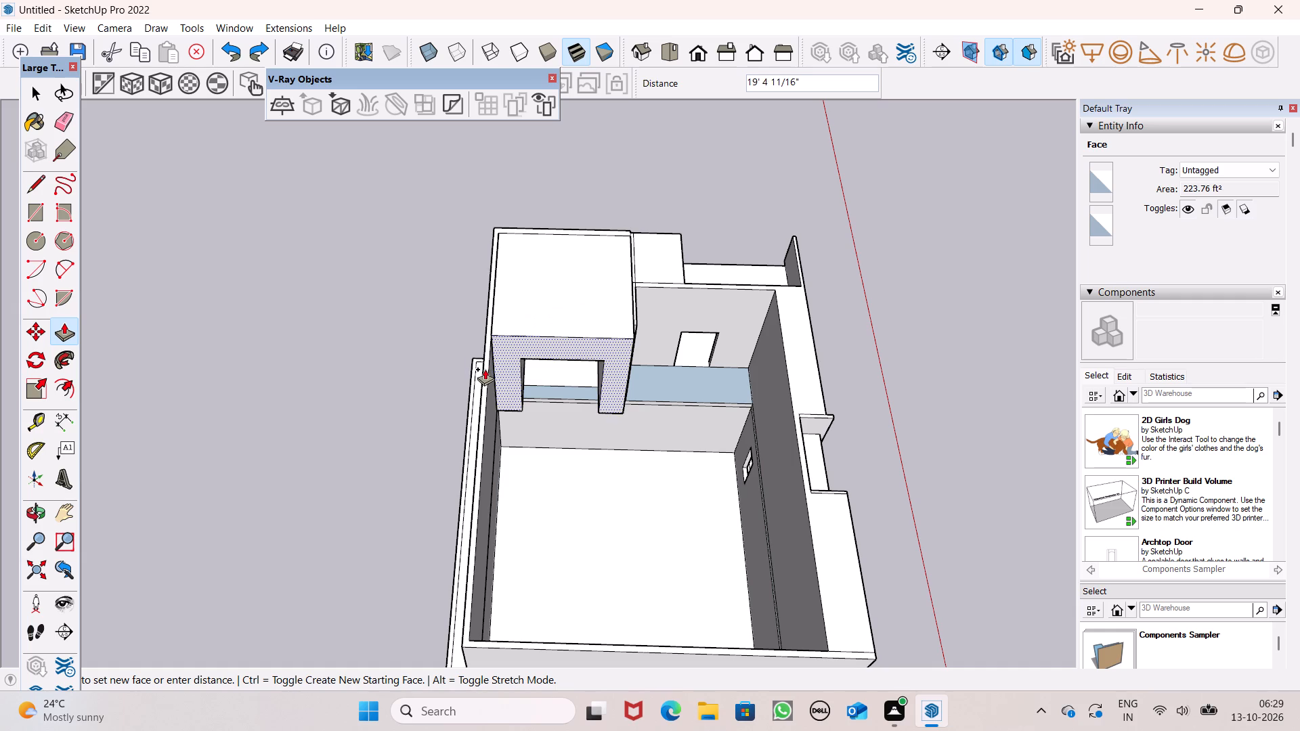
pyautogui.moveTo(485, 369); pyautogui.dragTo(476, 371)
pyautogui.scroll(7, 552, 307)
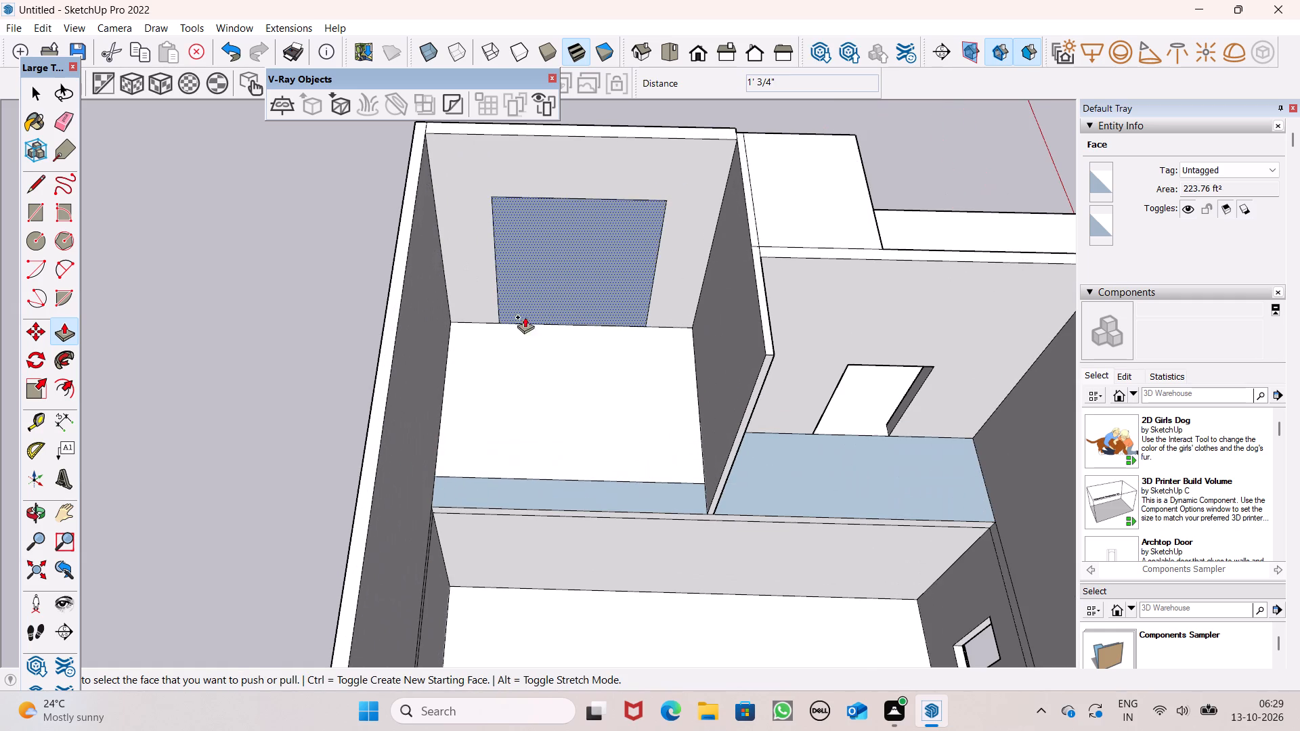
pyautogui.moveTo(688, 286); pyautogui.dragTo(766, 358)
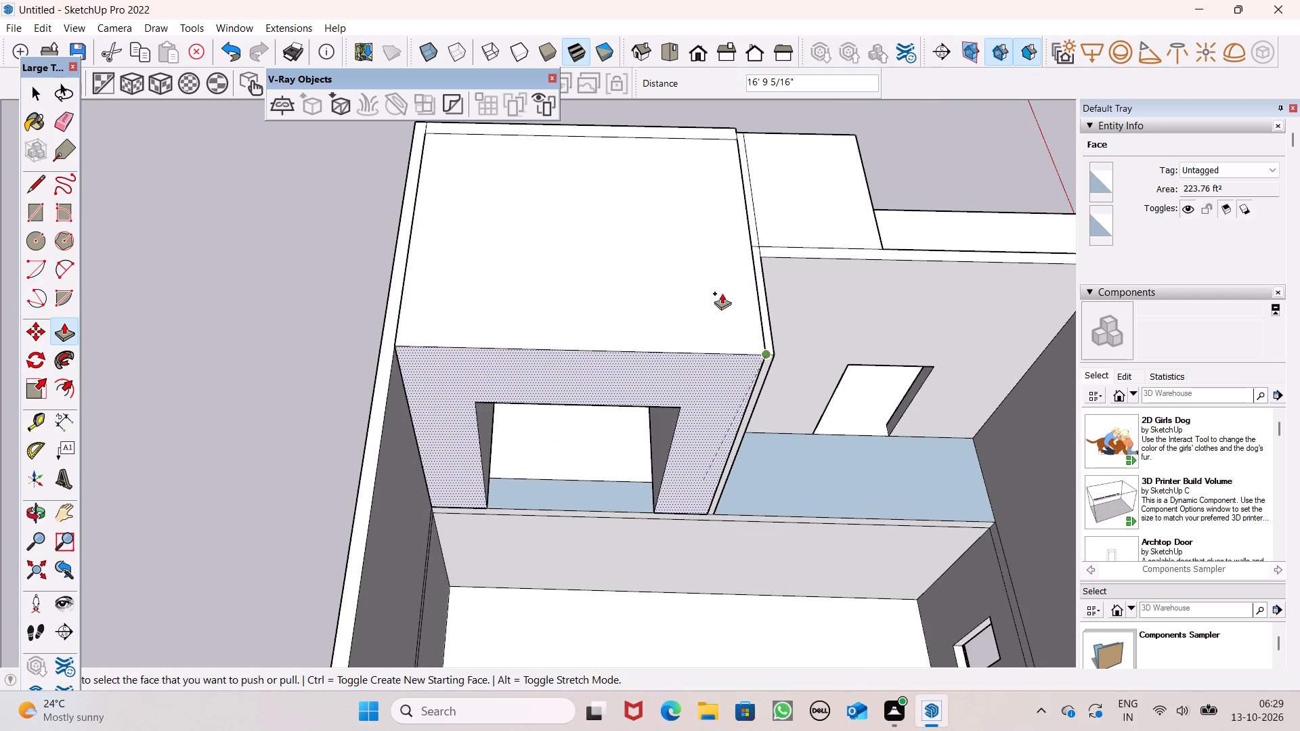
# Push the recessed panel of the tall opening deeper into the upper front wall, leaving the strip below it in place.
pyautogui.scroll(-6, 719, 280)
pyautogui.scroll(1, 689, 361)
pyautogui.moveTo(689, 361); pyautogui.dragTo(1188, 129, button='middle')
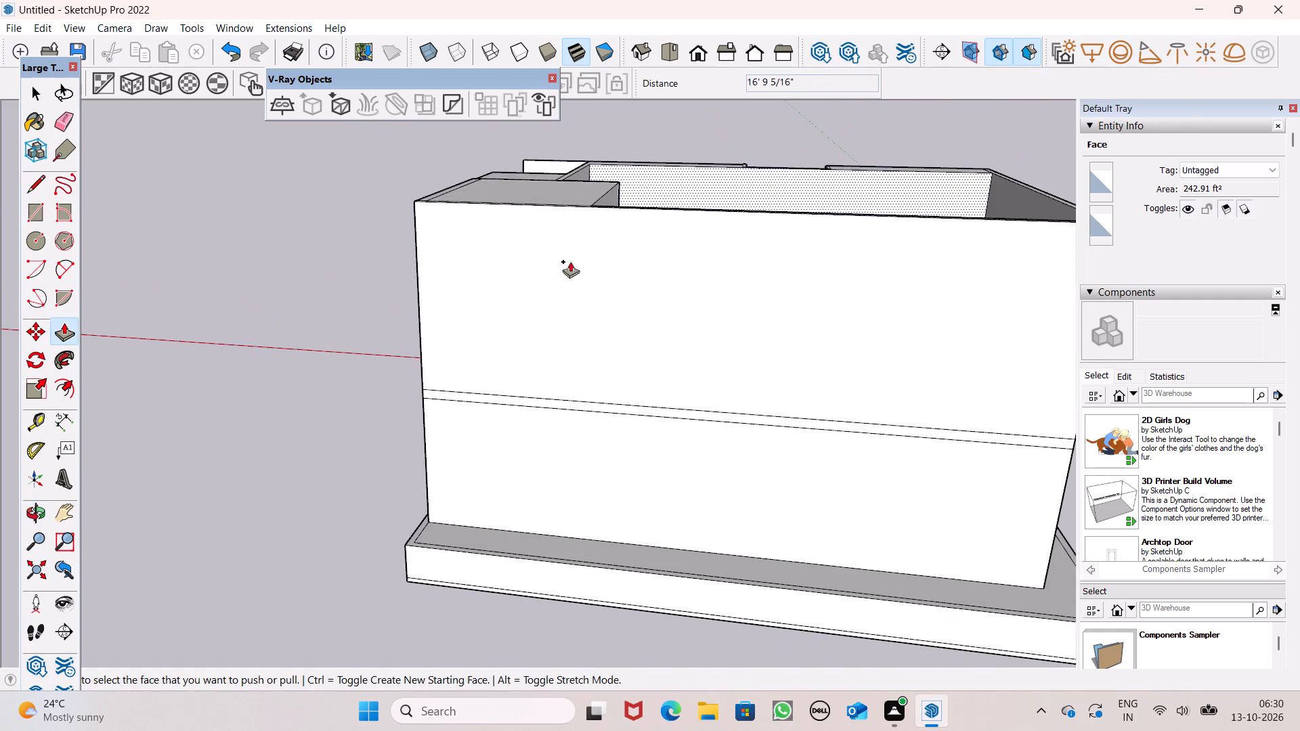
pyautogui.moveTo(483, 291); pyautogui.dragTo(985, 259, button='middle')
pyautogui.scroll(1, 724, 278)
pyautogui.moveTo(723, 282); pyautogui.dragTo(760, 280, button='middle')
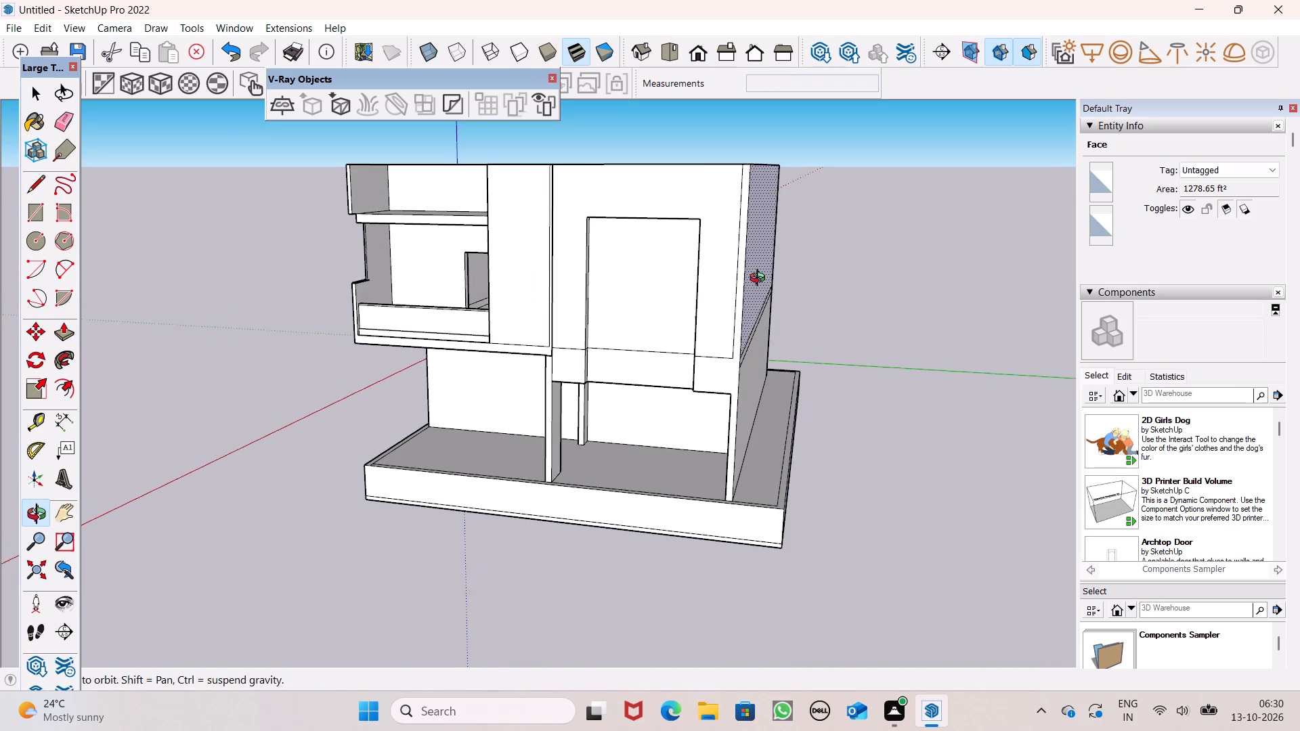
pyautogui.moveTo(760, 280); pyautogui.dragTo(764, 269, button='middle')
pyautogui.scroll(6, 702, 214)
pyautogui.scroll(-1, 702, 230)
pyautogui.scroll(1, 702, 230)
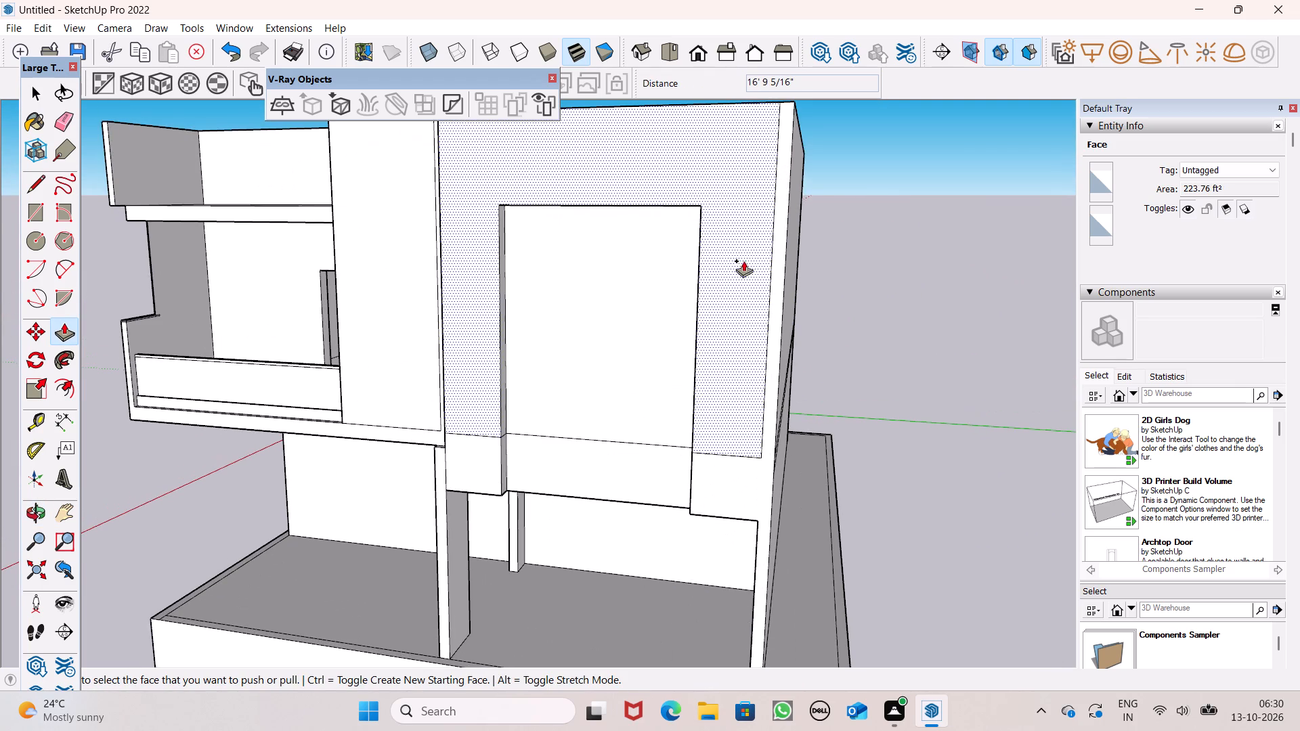
pyautogui.scroll(-4, 750, 261)
pyautogui.moveTo(729, 330); pyautogui.dragTo(773, 389, button='middle')
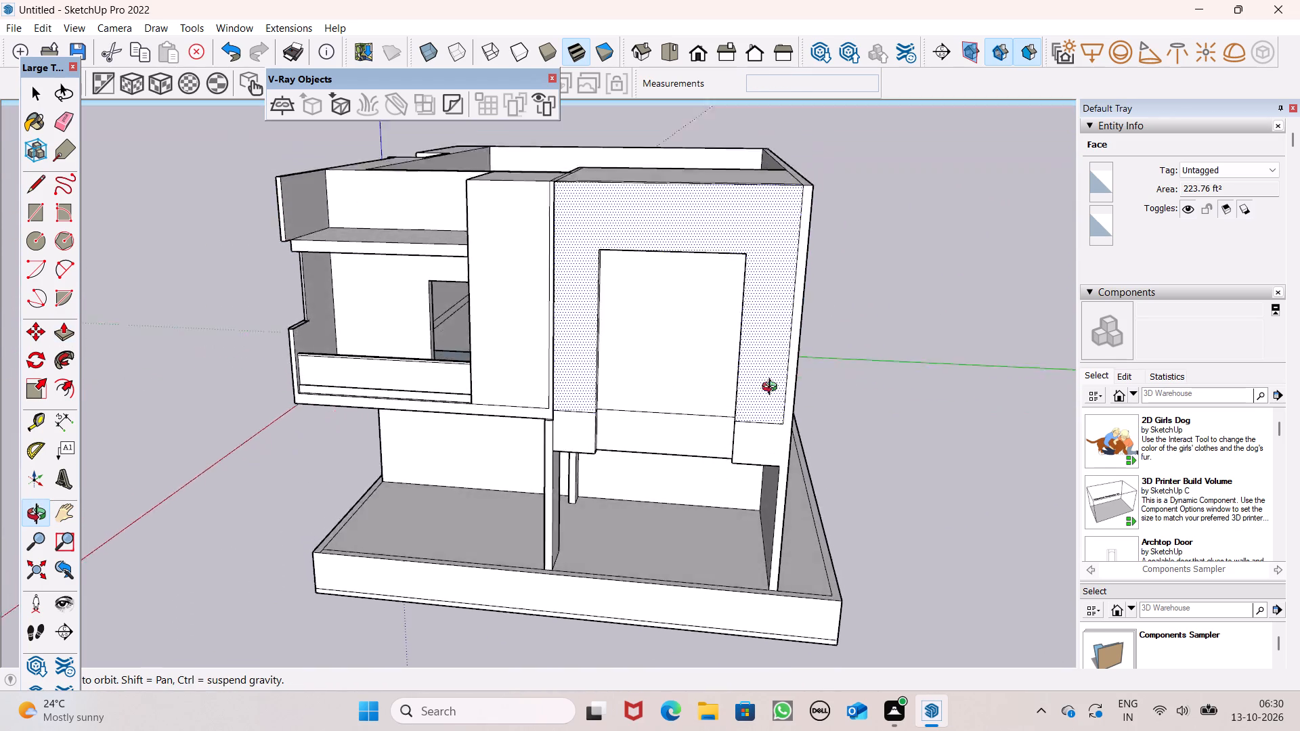
pyautogui.moveTo(773, 389); pyautogui.dragTo(793, 476, button='middle')
pyautogui.scroll(7, 737, 371)
pyautogui.moveTo(665, 466); pyautogui.dragTo(662, 448)
pyautogui.hotkey('ctrl', 'z')
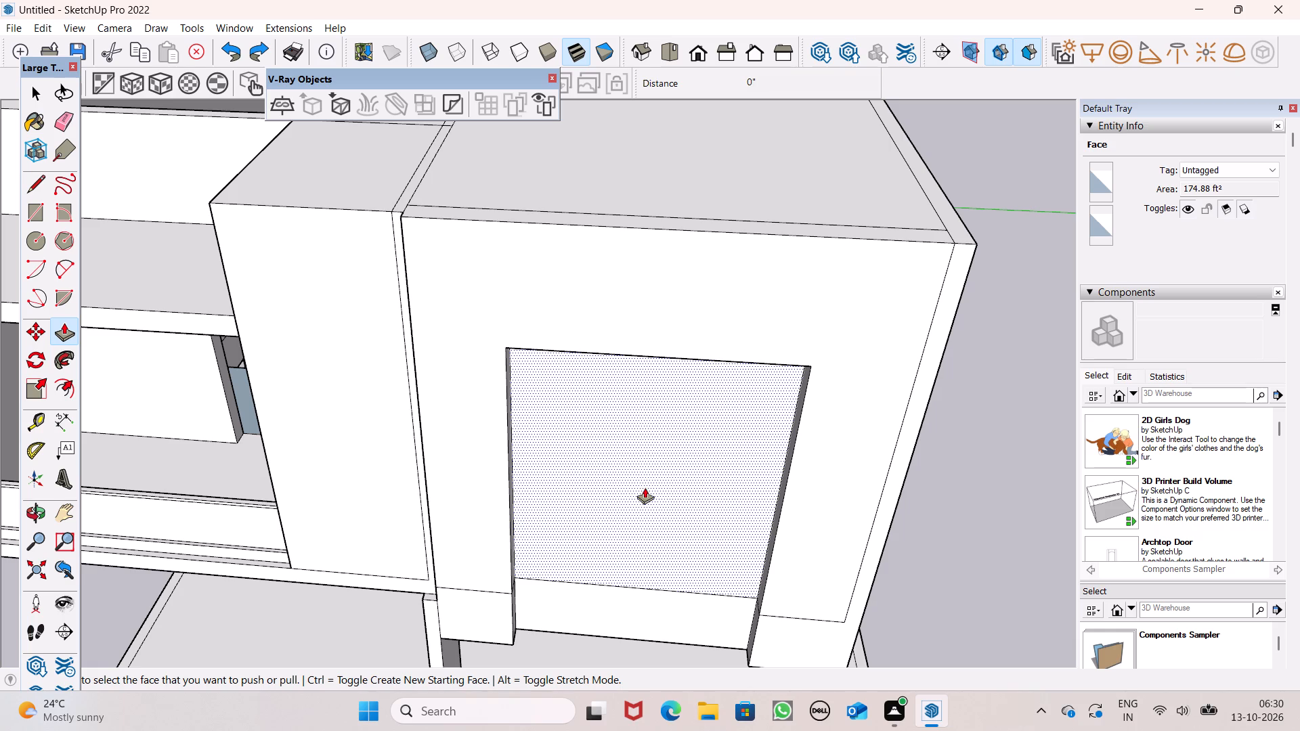
pyautogui.moveTo(642, 496); pyautogui.dragTo(653, 470)
# Pull the strip below the recessed panel outward 1' 3/4", flush with the upper front wall.
pyautogui.scroll(-4, 599, 389)
pyautogui.moveTo(815, 646); pyautogui.dragTo(804, 567, button='middle')
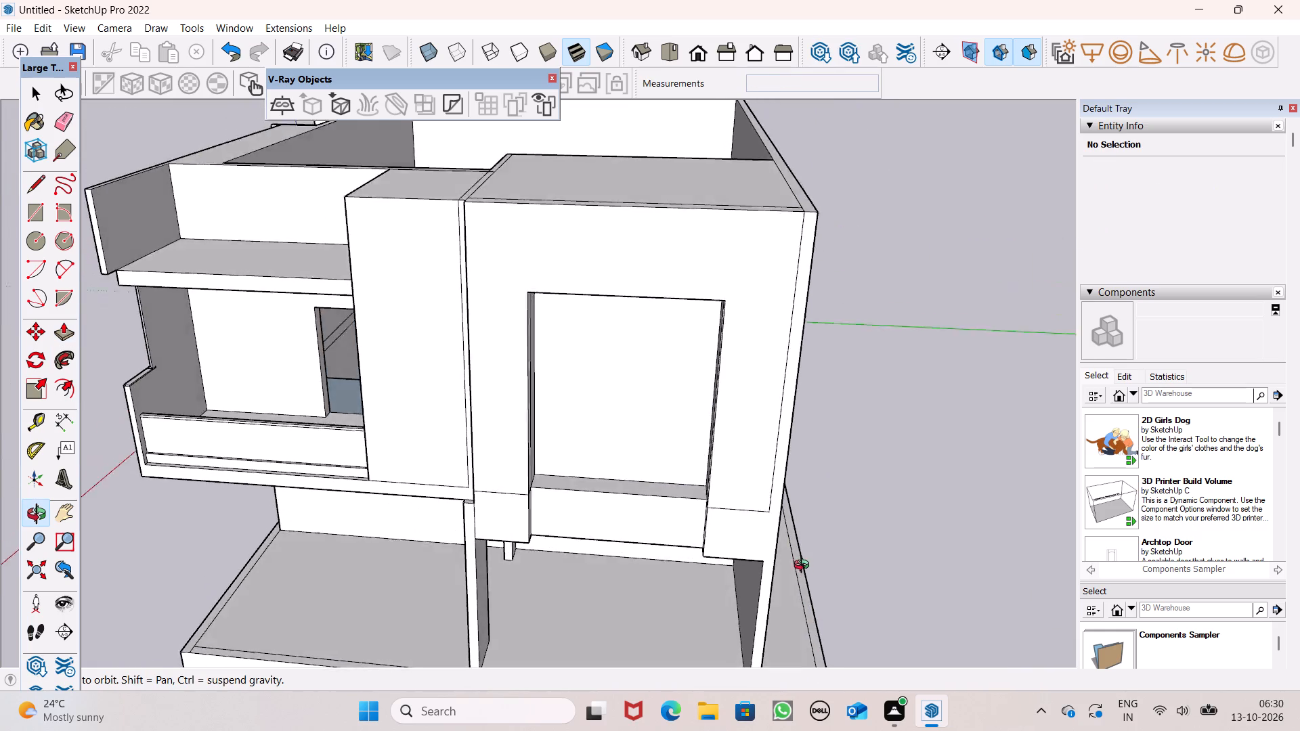
pyautogui.moveTo(804, 567); pyautogui.dragTo(823, 435, button='middle')
pyautogui.moveTo(640, 443); pyautogui.dragTo(641, 520, button='middle')
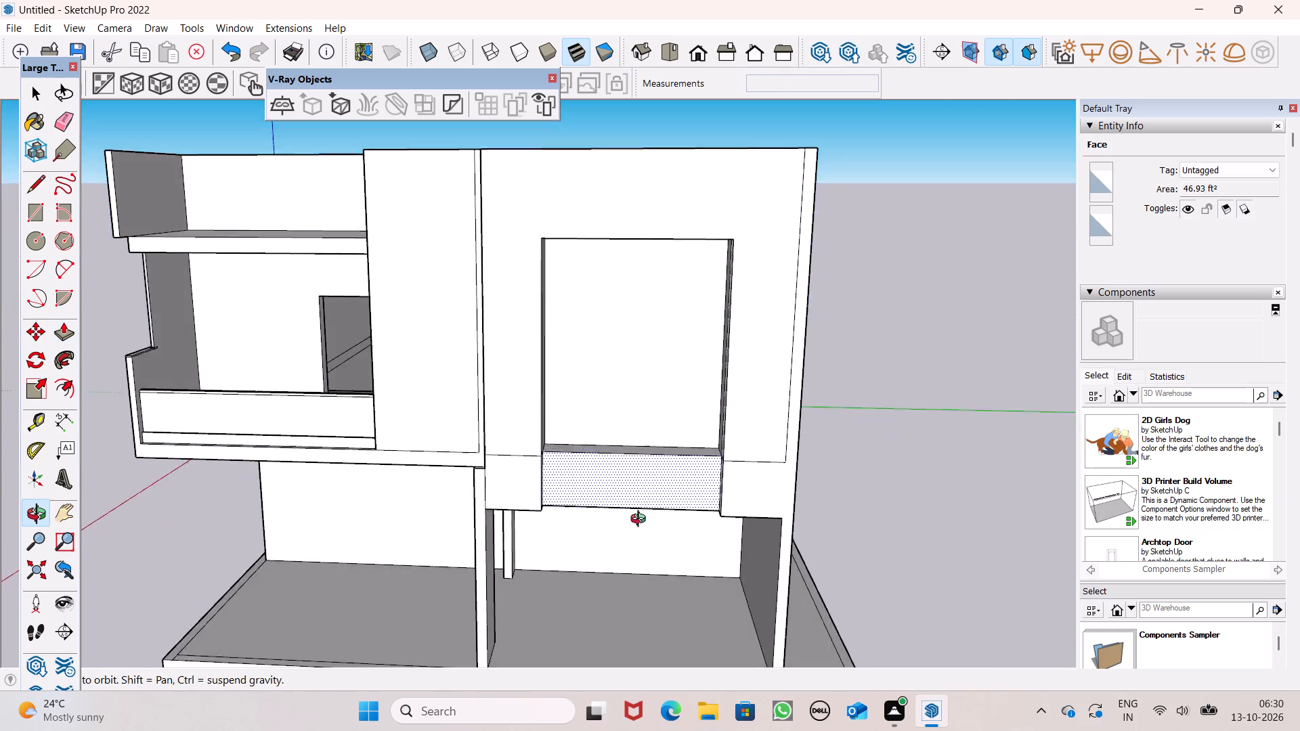
pyautogui.moveTo(641, 520); pyautogui.dragTo(693, 572, button='middle')
pyautogui.scroll(4, 577, 500)
pyautogui.moveTo(630, 534); pyautogui.dragTo(576, 550)
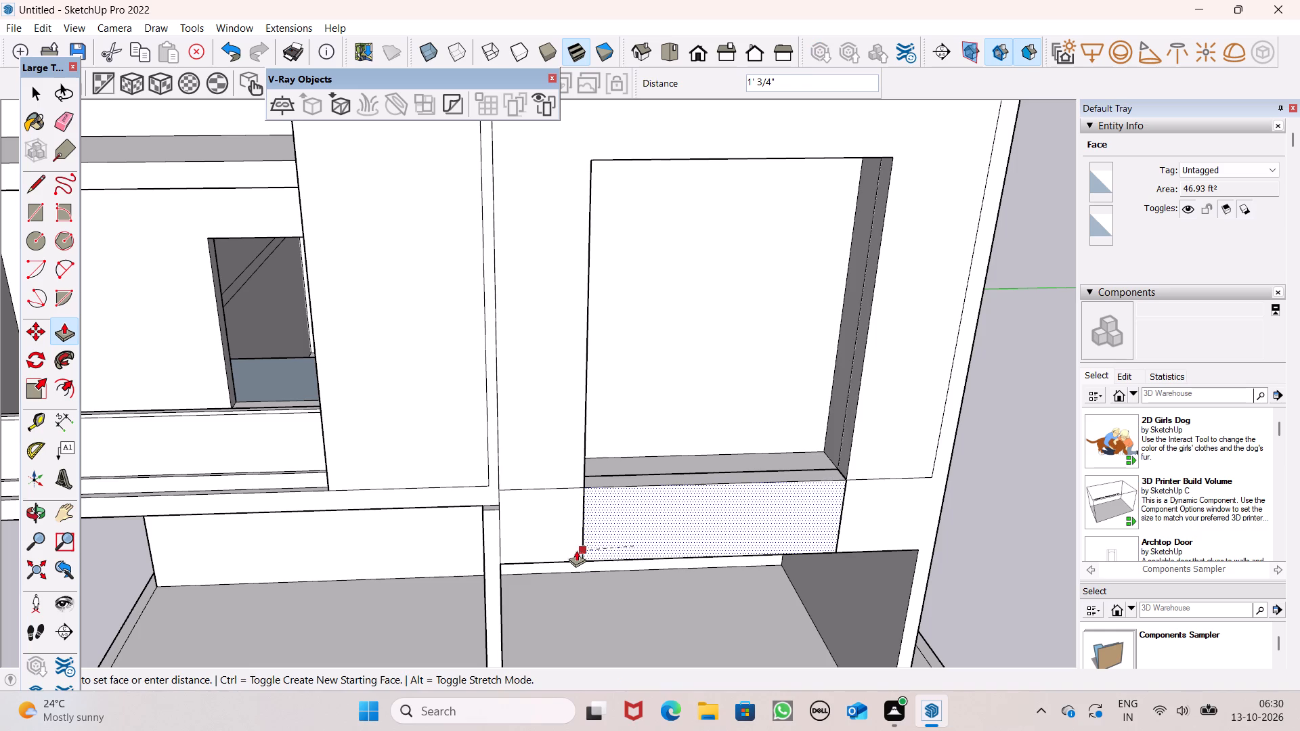
pyautogui.moveTo(576, 550); pyautogui.dragTo(573, 550)
# Erase the two vertical edges dividing the band below the opening so it becomes one continuous face.
pyautogui.scroll(-3, 491, 429)
pyautogui.moveTo(631, 546); pyautogui.dragTo(601, 405, button='middle')
pyautogui.scroll(-1, 599, 404)
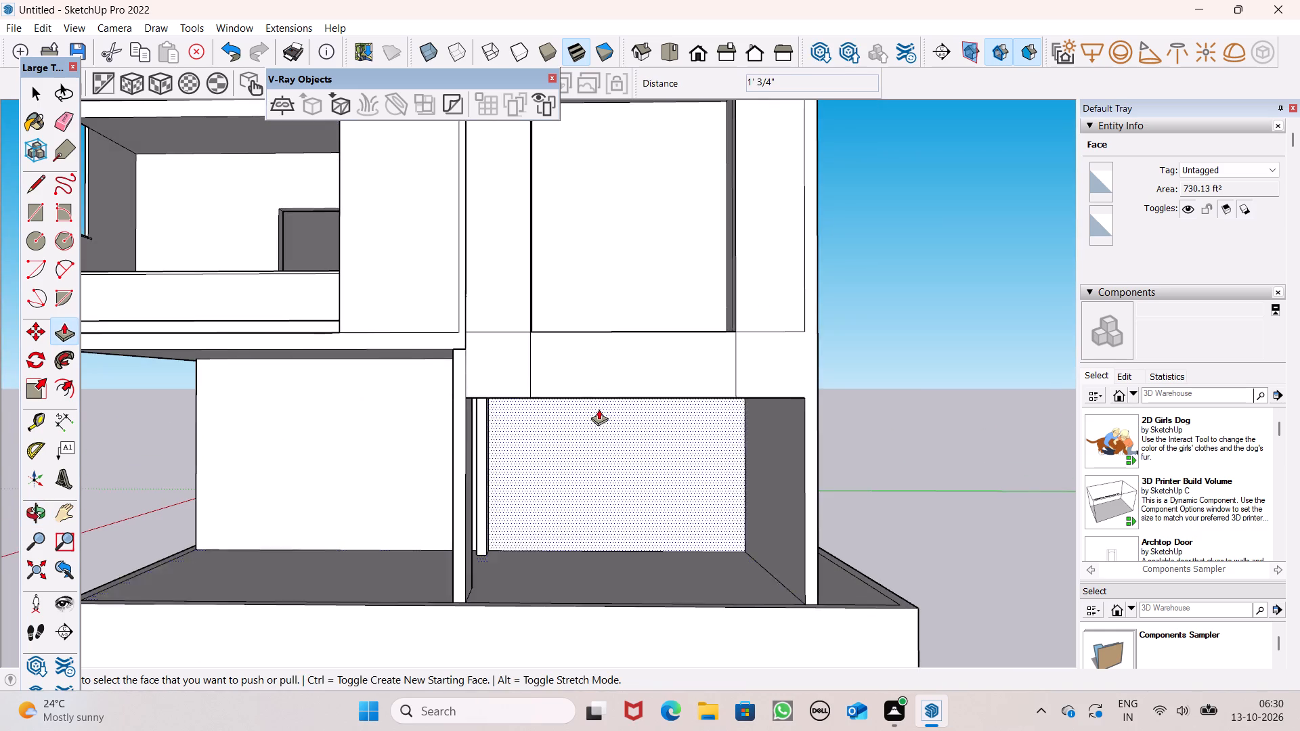
pyautogui.scroll(-1, 599, 409)
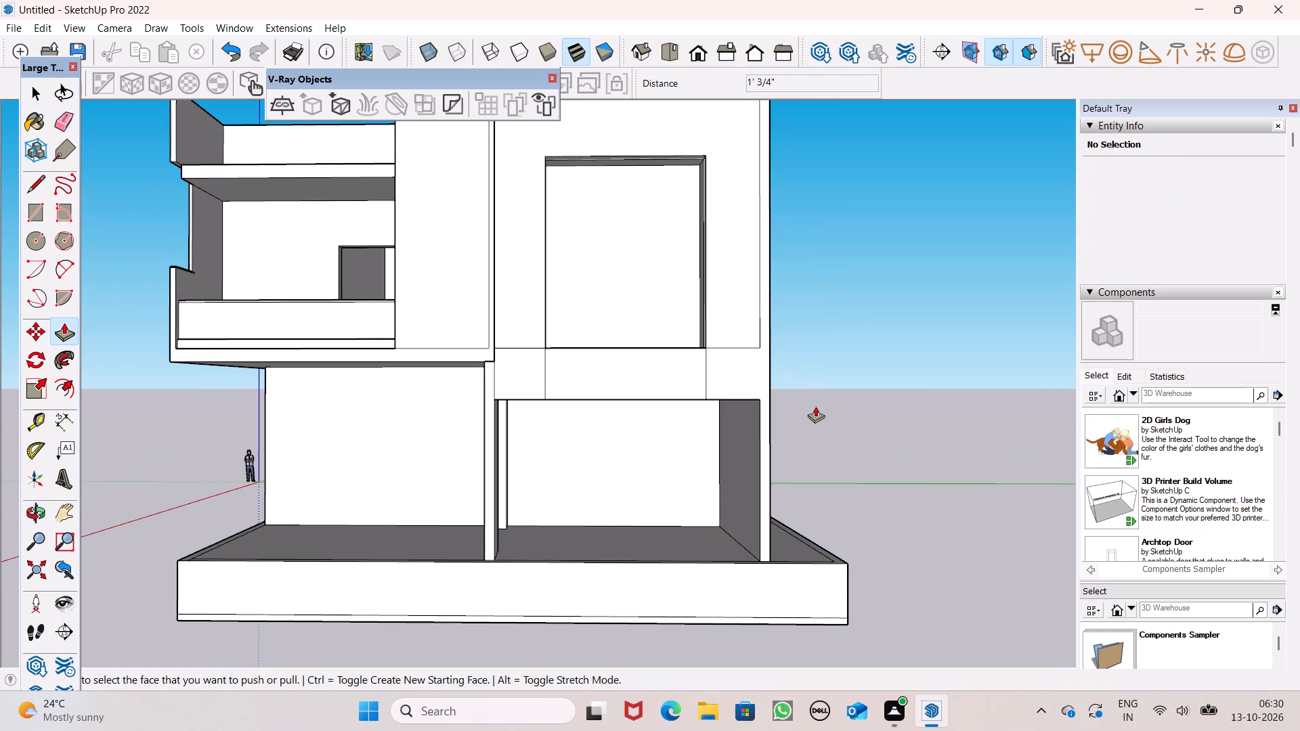
pyautogui.moveTo(811, 401); pyautogui.dragTo(825, 400, button='middle')
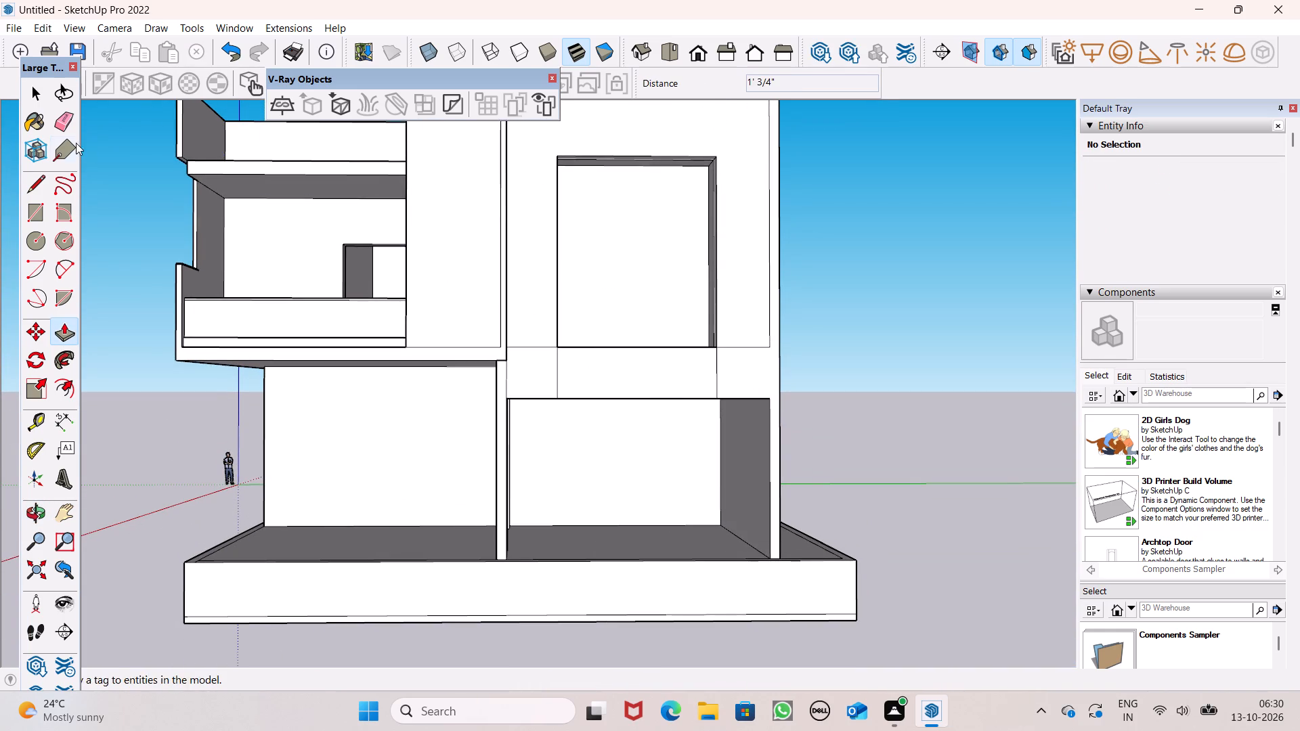
pyautogui.click(76, 120)
pyautogui.scroll(5, 678, 393)
pyautogui.moveTo(749, 374); pyautogui.dragTo(730, 371)
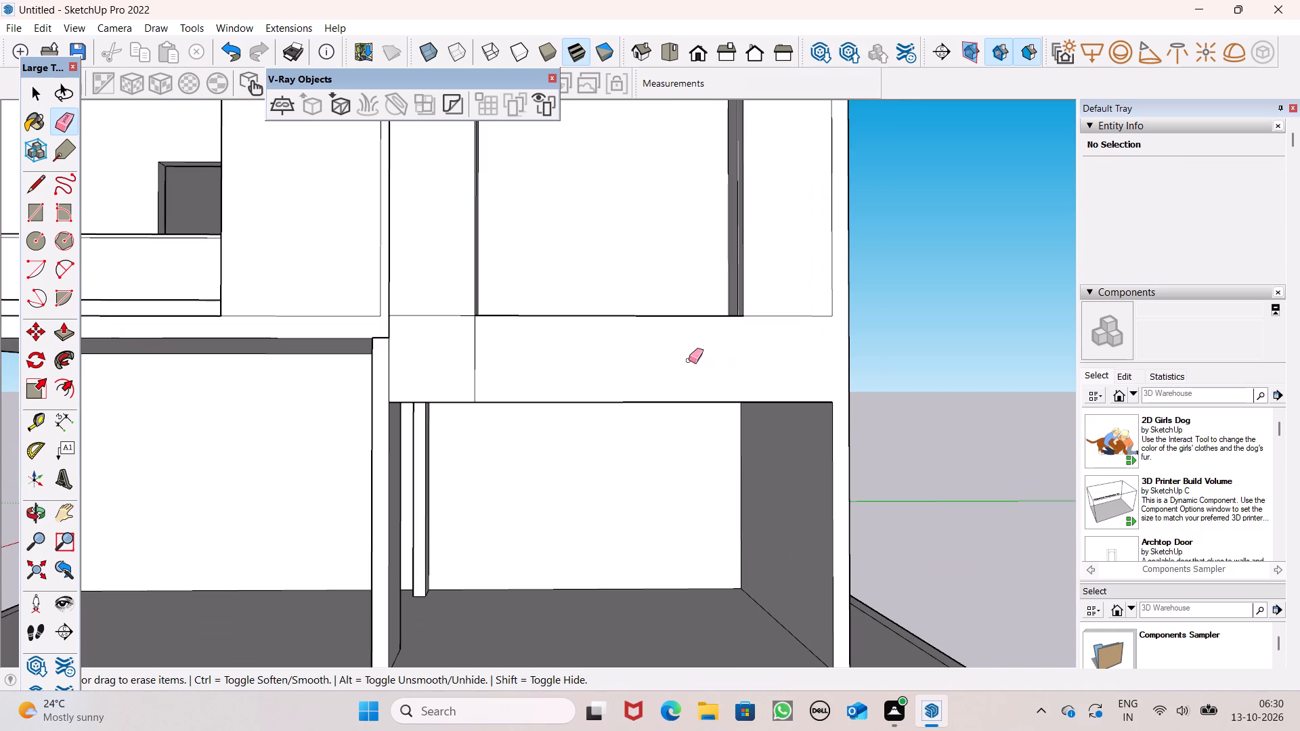
pyautogui.click(477, 352)
pyautogui.moveTo(479, 349); pyautogui.dragTo(473, 353)
pyautogui.press('space')
# Draw a diagonal line about 6' 8 5/8" long from the large front wall's inner top corner to the opening's nearest top corner.
pyautogui.scroll(-2, 523, 407)
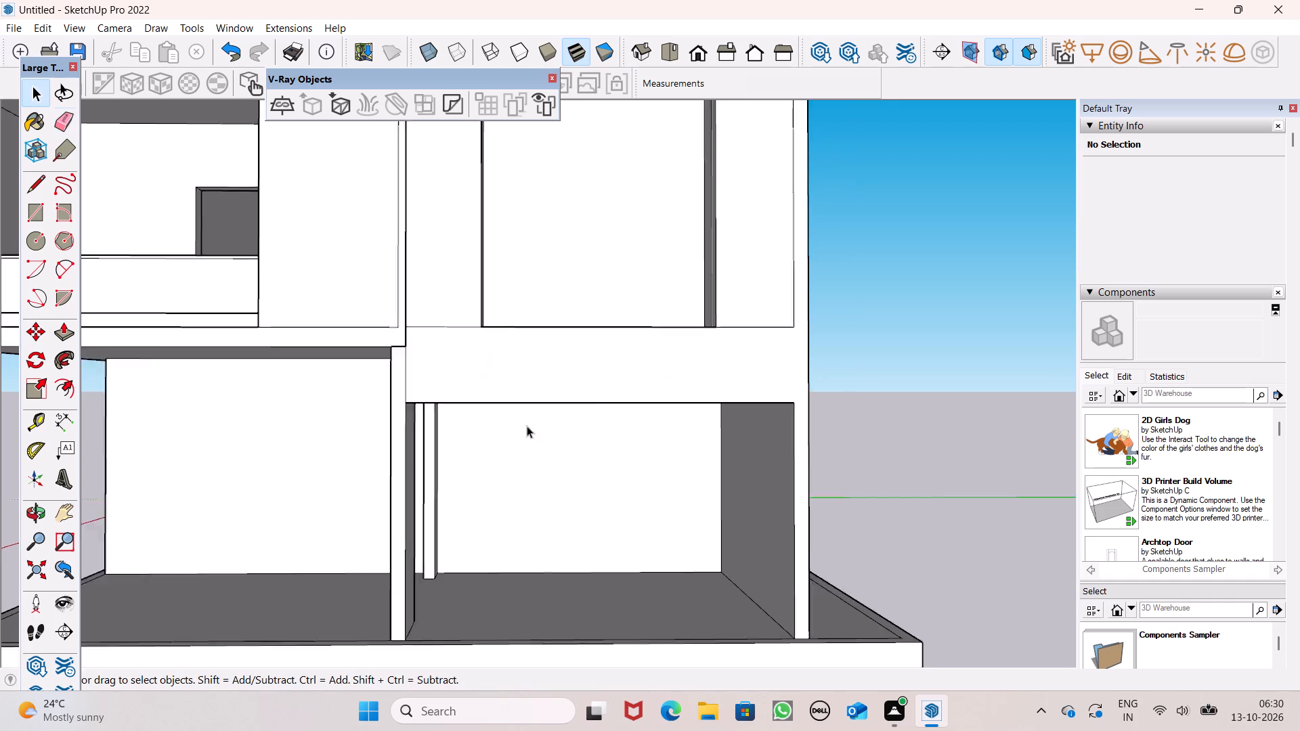
pyautogui.scroll(-4, 527, 426)
pyautogui.moveTo(531, 479); pyautogui.dragTo(561, 657, button='middle')
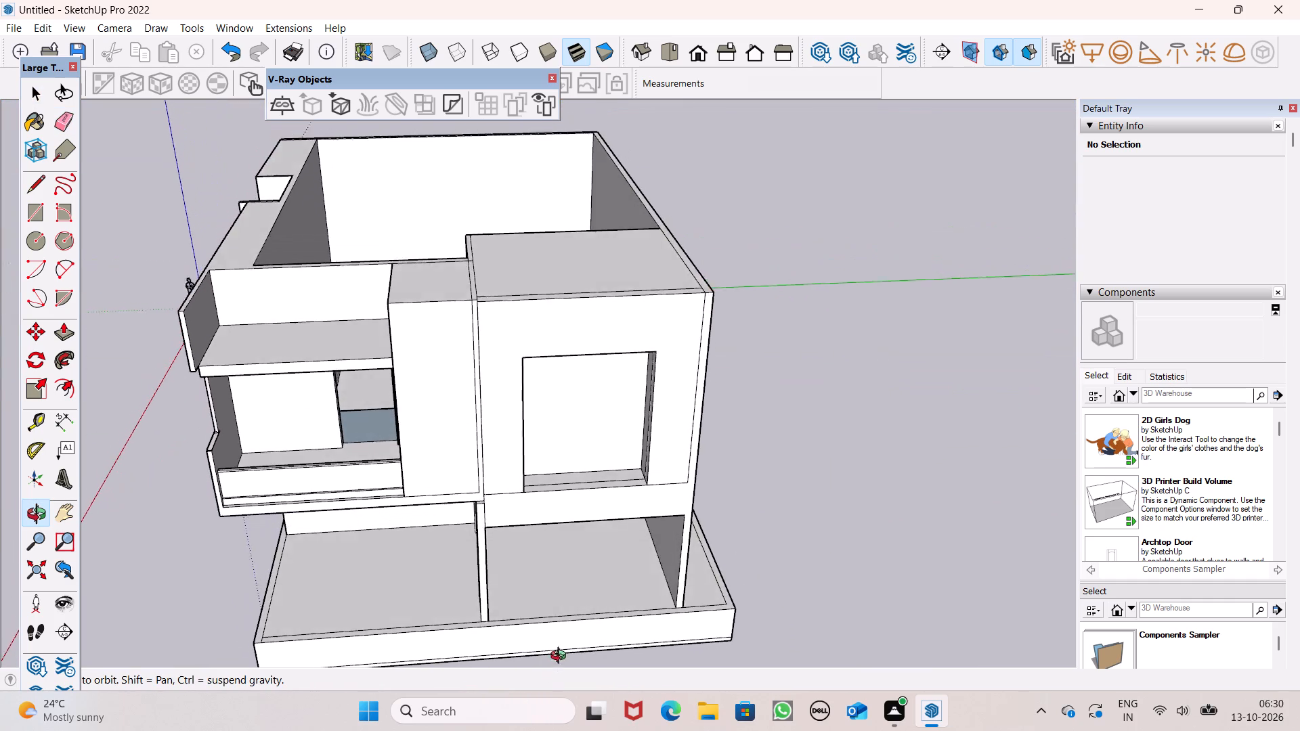
pyautogui.moveTo(561, 657); pyautogui.dragTo(519, 618, button='middle')
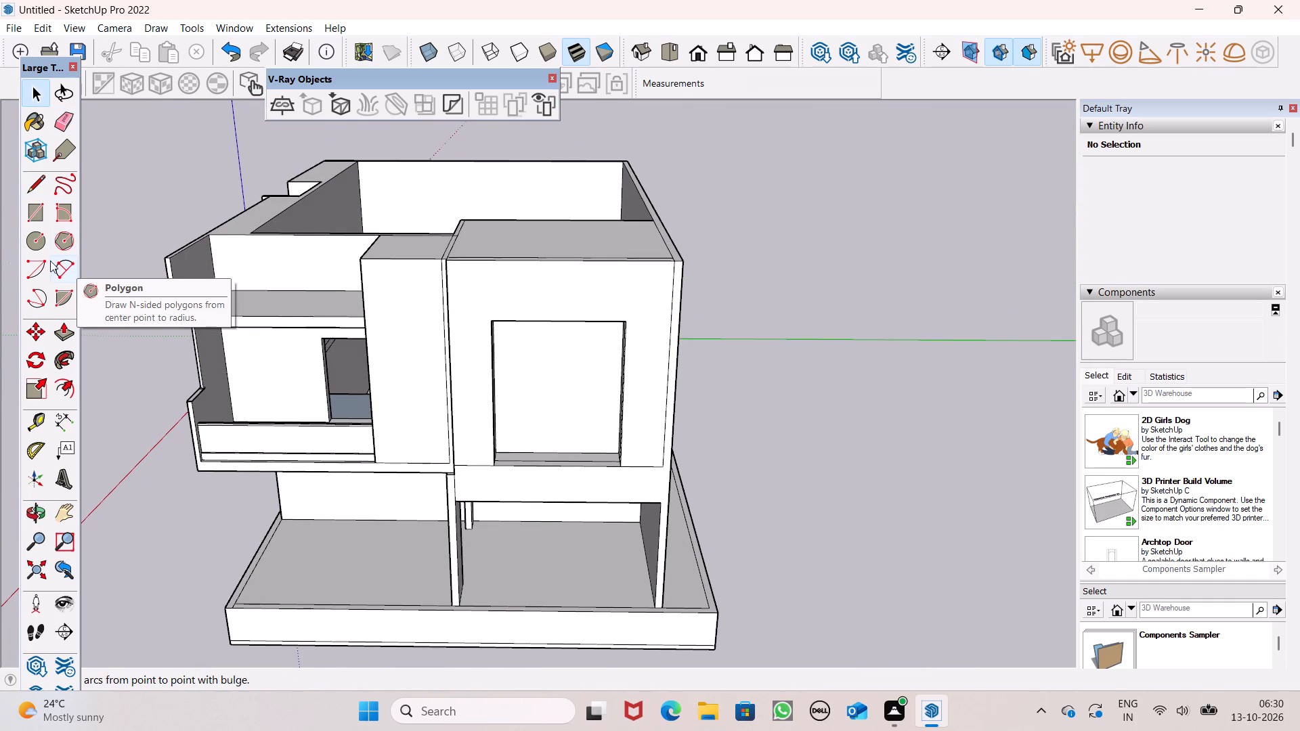
pyautogui.click(43, 180)
pyautogui.scroll(6, 583, 279)
pyautogui.moveTo(364, 246); pyautogui.dragTo(364, 252)
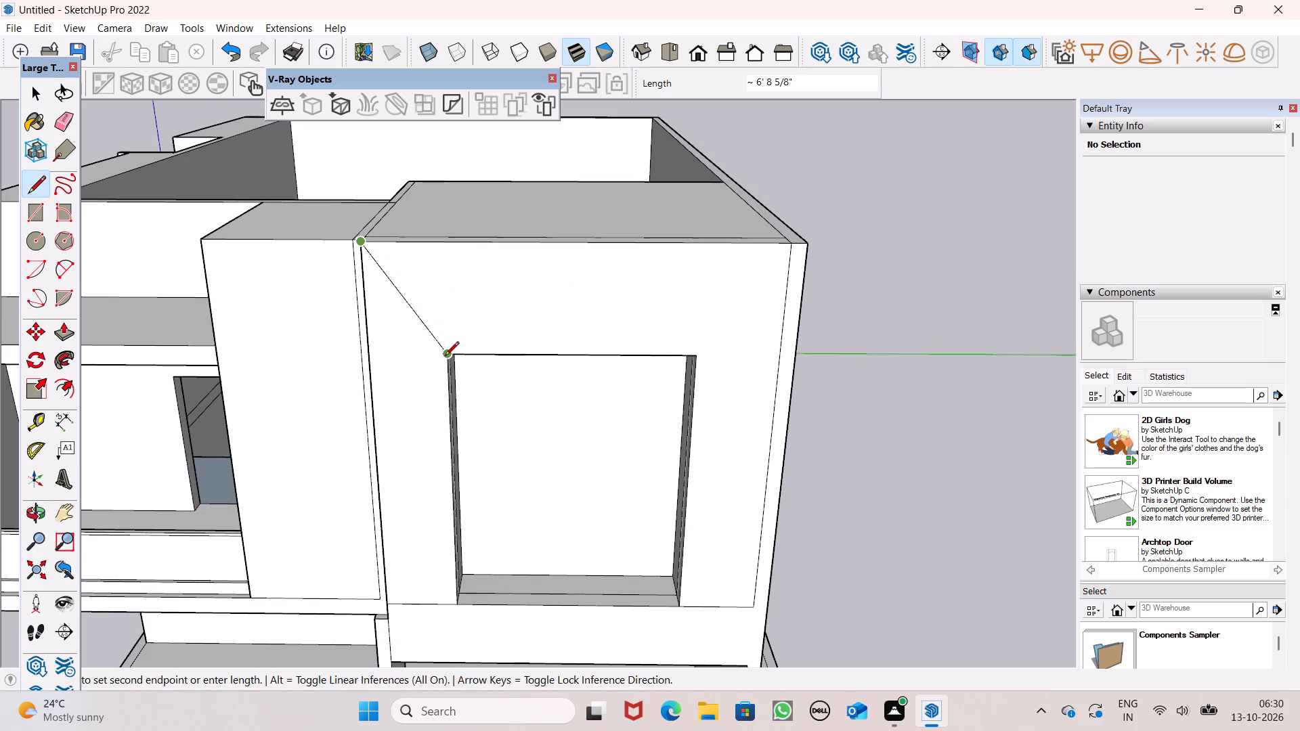
pyautogui.click(445, 357)
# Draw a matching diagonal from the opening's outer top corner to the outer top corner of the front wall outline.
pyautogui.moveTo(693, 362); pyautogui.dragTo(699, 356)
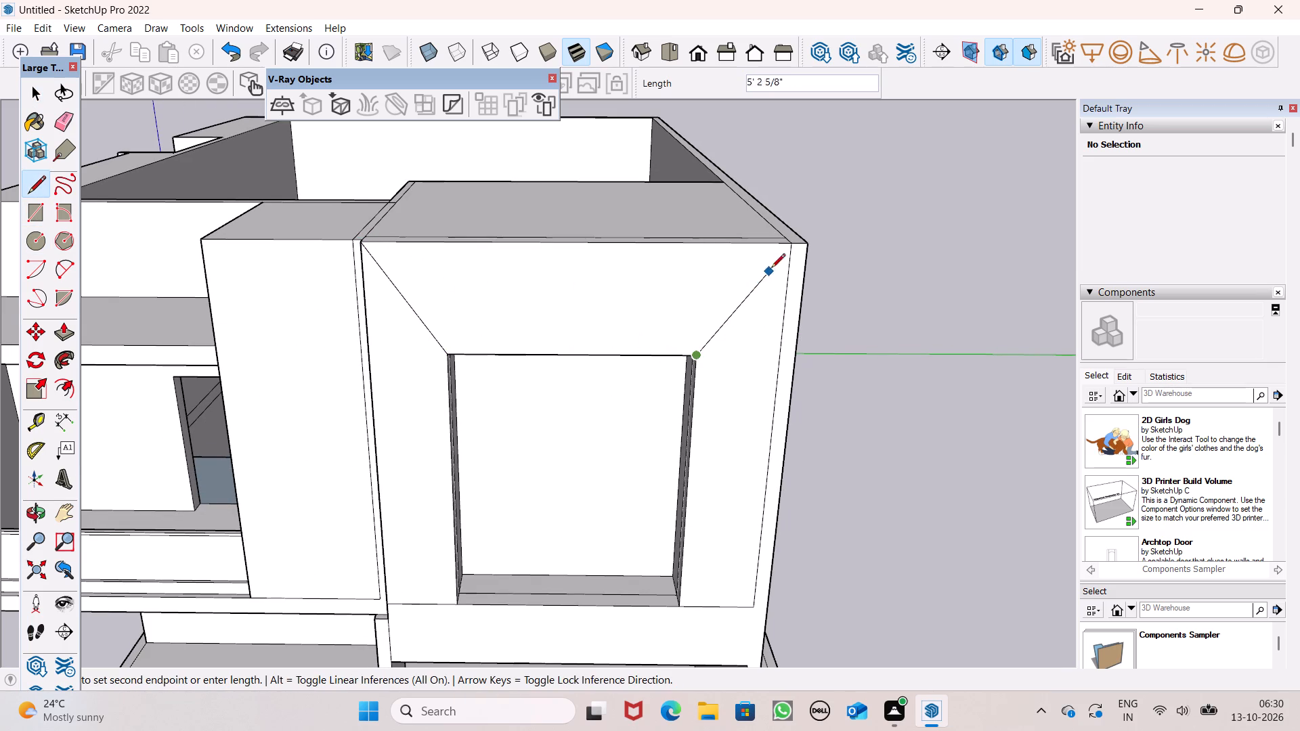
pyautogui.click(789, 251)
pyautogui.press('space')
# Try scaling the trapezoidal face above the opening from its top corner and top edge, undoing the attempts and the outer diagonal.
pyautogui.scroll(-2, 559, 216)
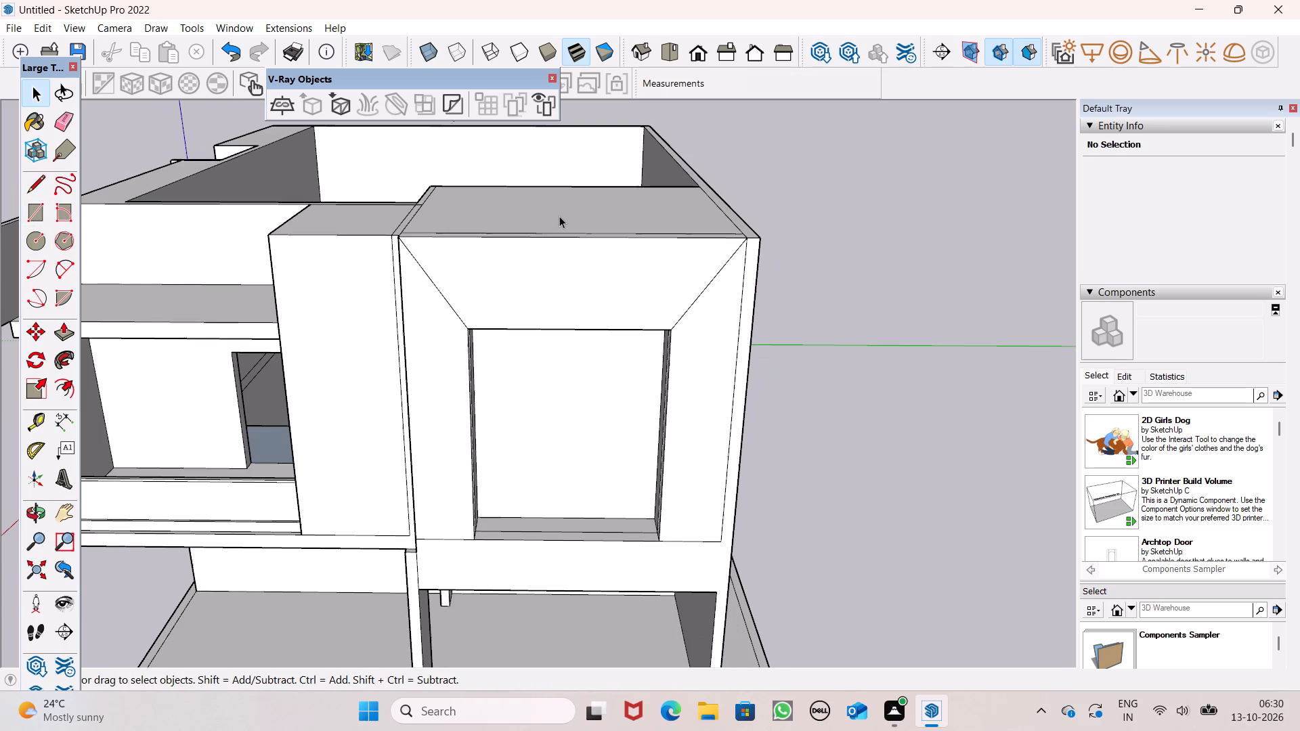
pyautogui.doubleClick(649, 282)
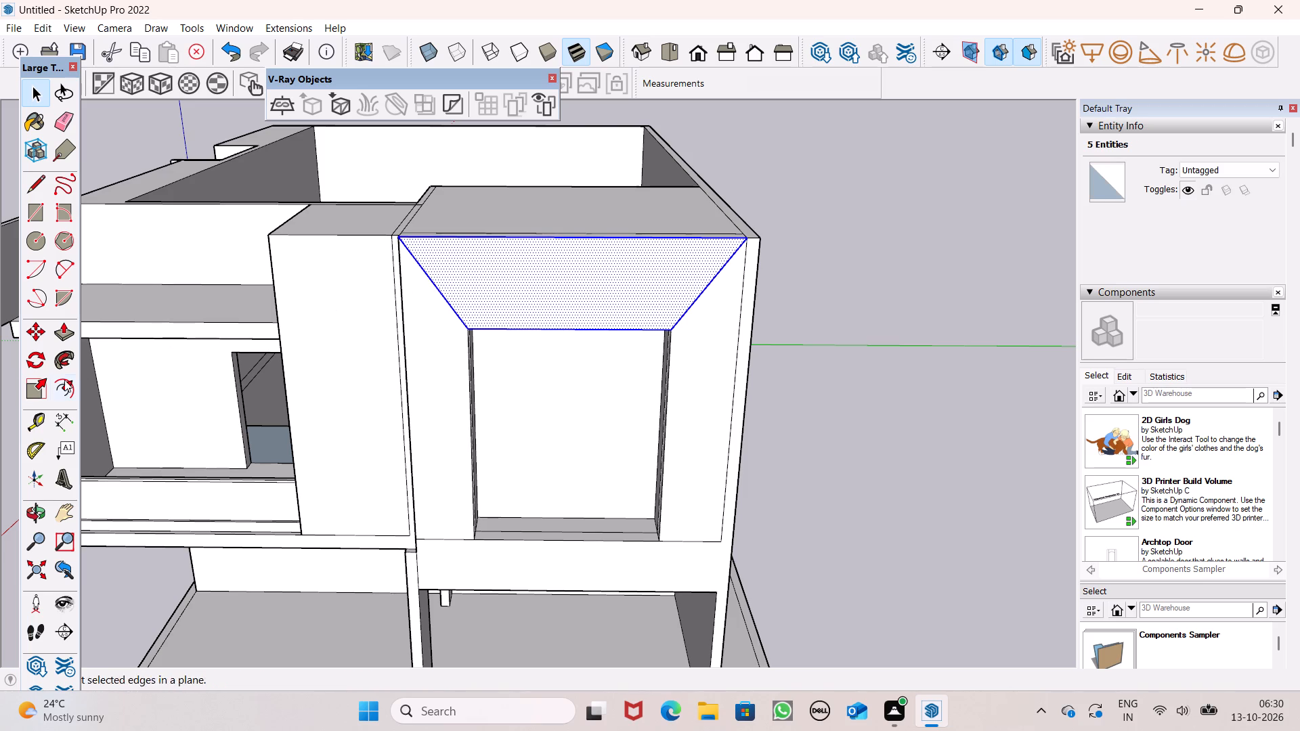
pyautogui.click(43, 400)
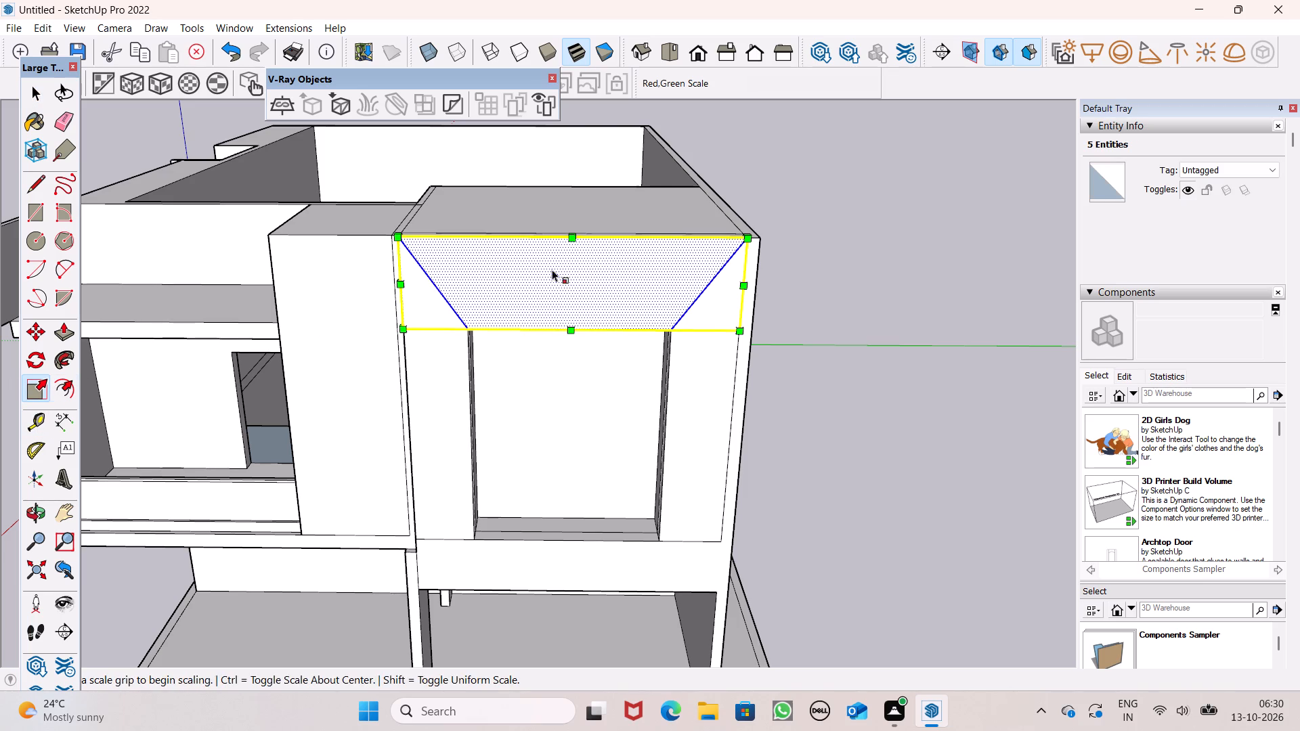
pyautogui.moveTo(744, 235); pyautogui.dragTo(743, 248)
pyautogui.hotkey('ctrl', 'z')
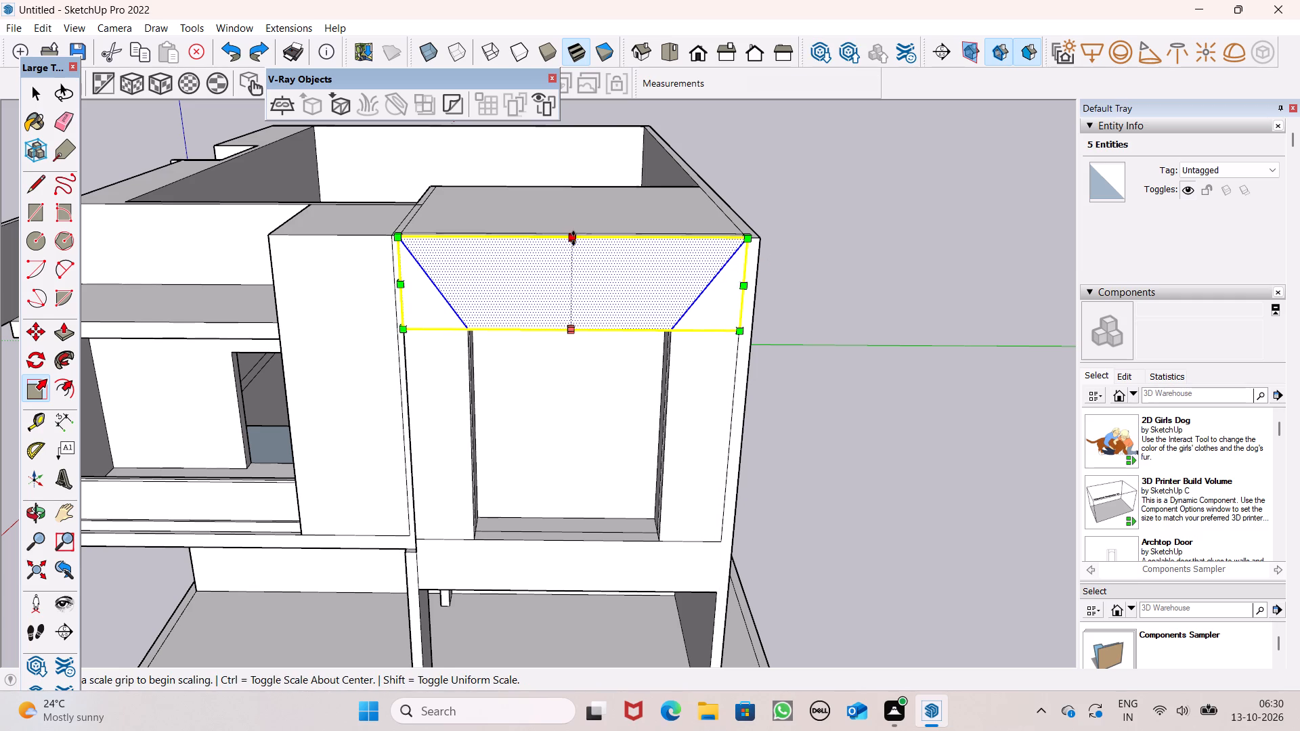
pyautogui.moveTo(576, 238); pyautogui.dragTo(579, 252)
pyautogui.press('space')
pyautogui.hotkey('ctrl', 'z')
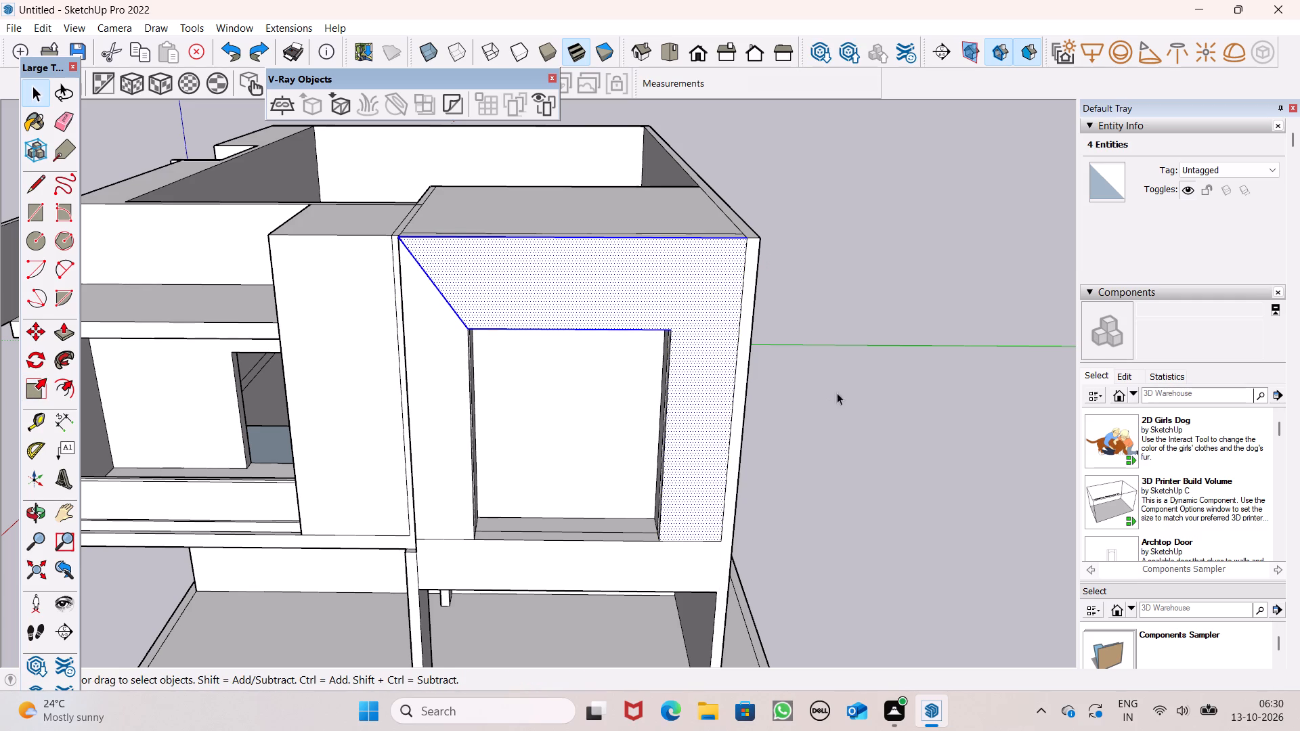
# Draw a diagonal line about 6' 9 15/16" long from the opening's outer top corner to the front wall outline's outer top corner.
pyautogui.press('space')
pyautogui.click(944, 407)
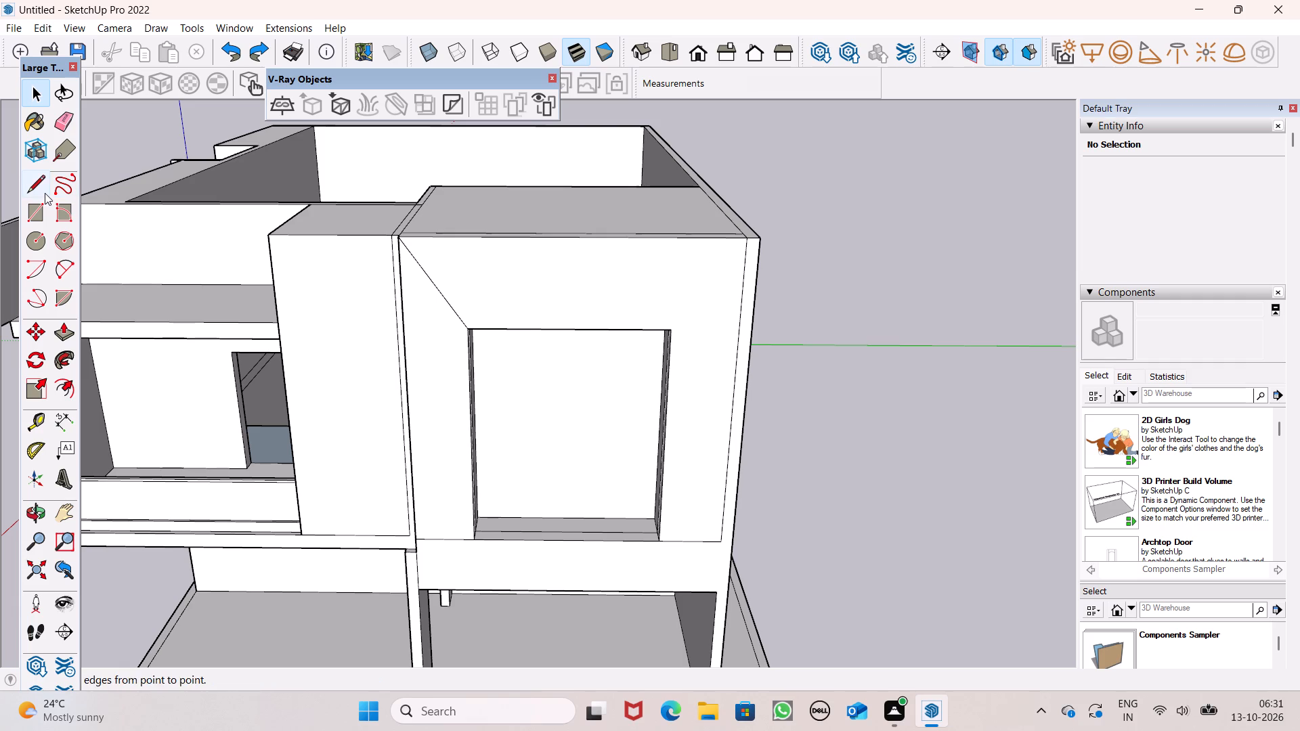
pyautogui.click(45, 193)
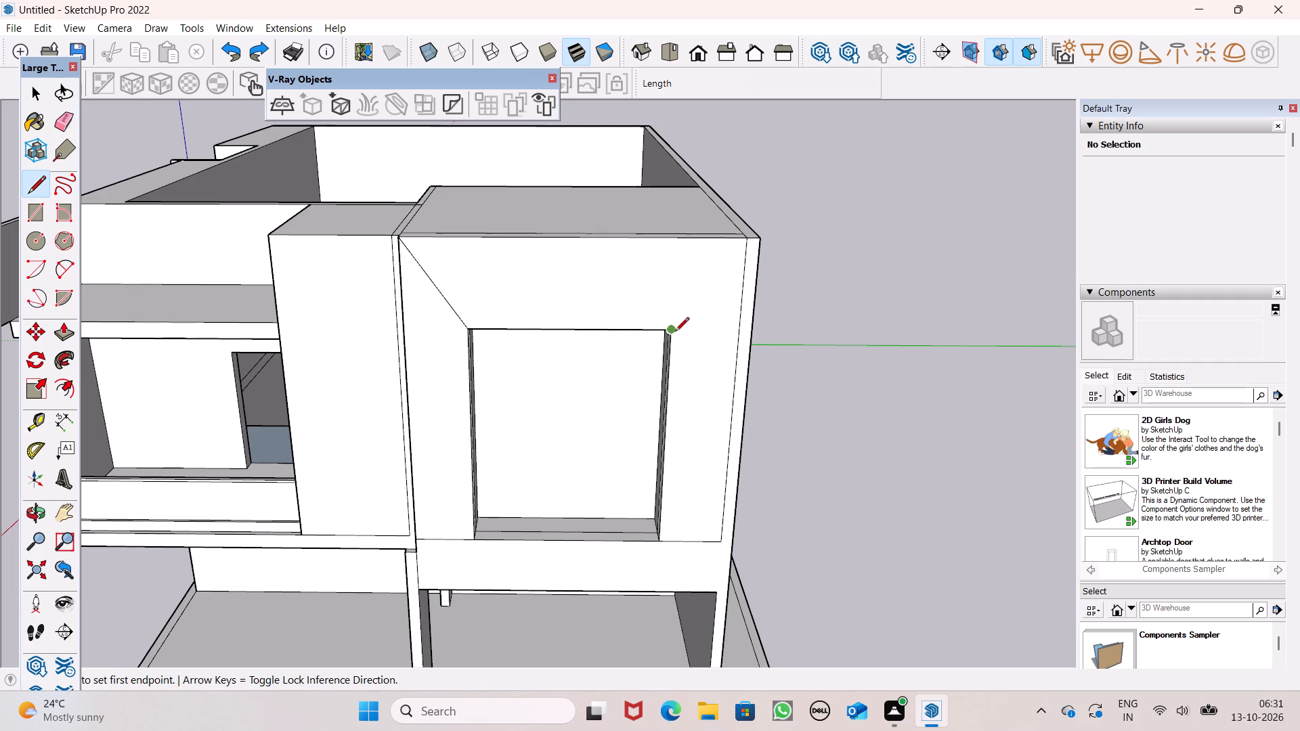
pyautogui.click(675, 332)
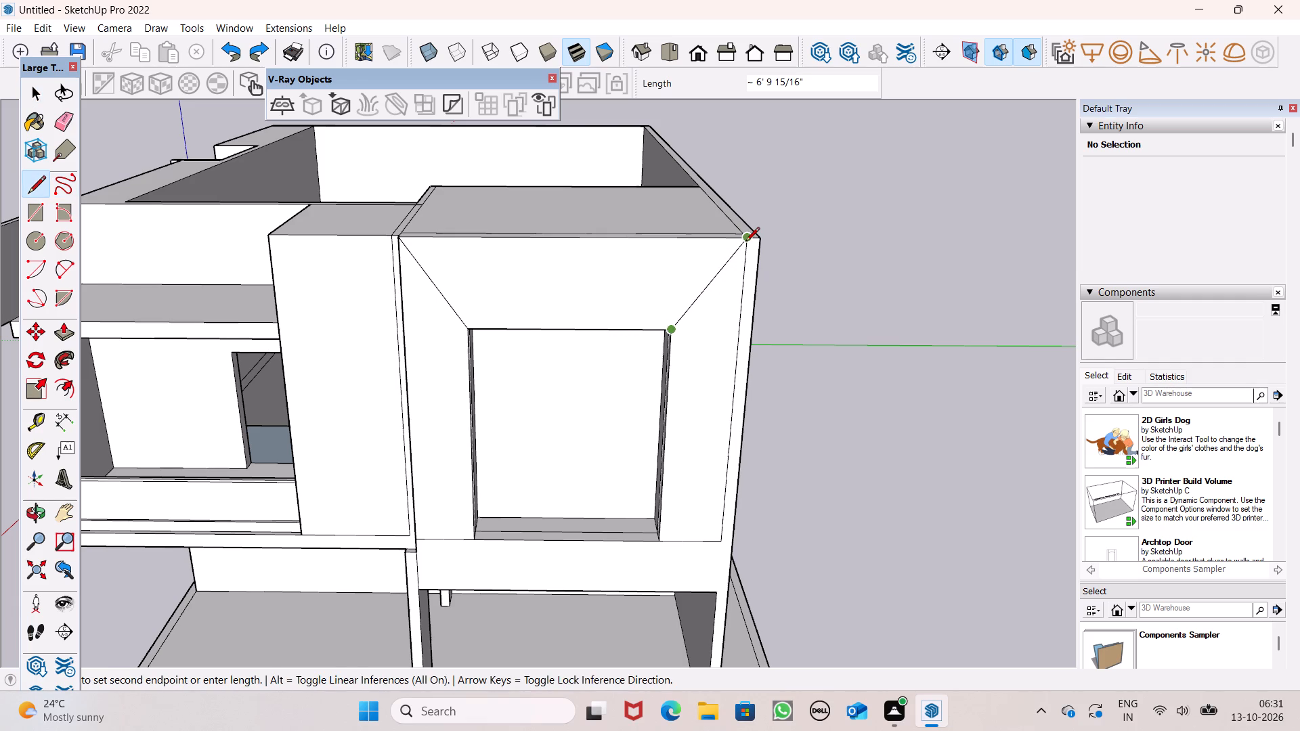
pyautogui.click(745, 242)
pyautogui.press('space')
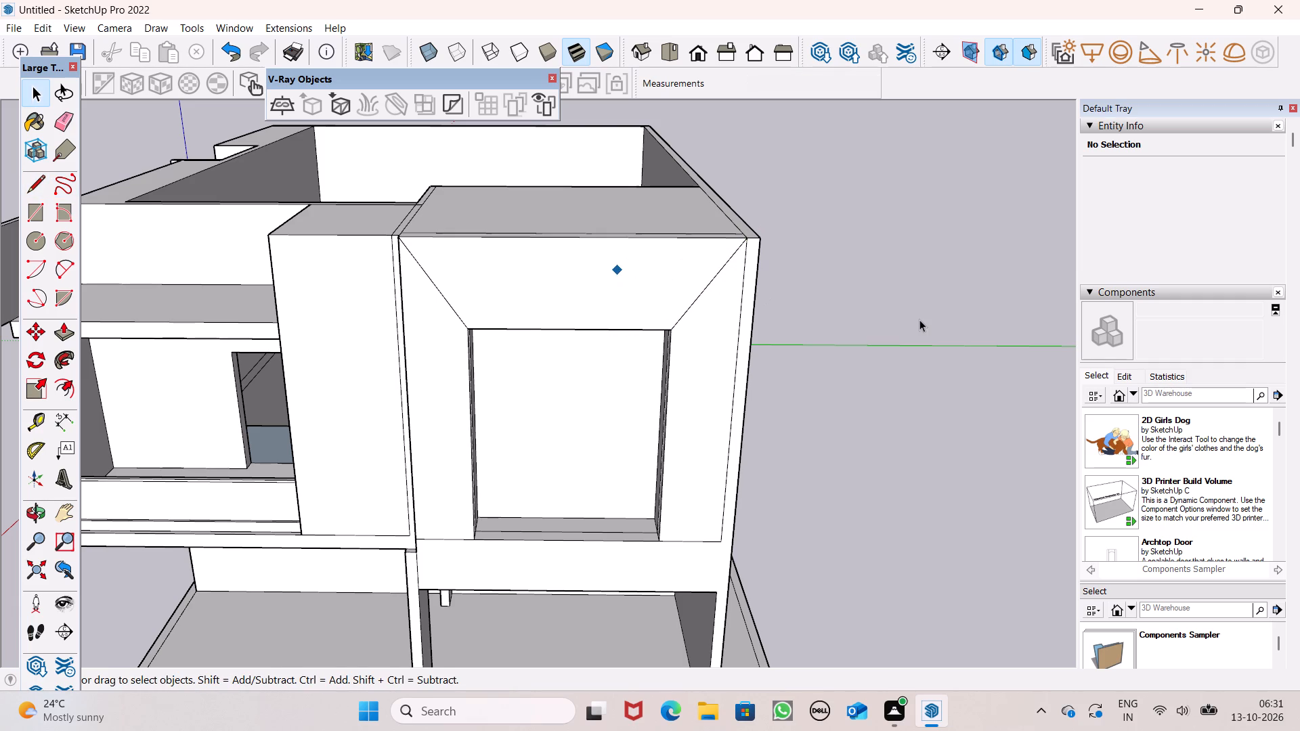
# Undo the outer diagonal and redraw it about 6' 9 15/16" long from the opening's outer top corner to the front wall outline's corner.
pyautogui.hotkey('ctrl', 'z')
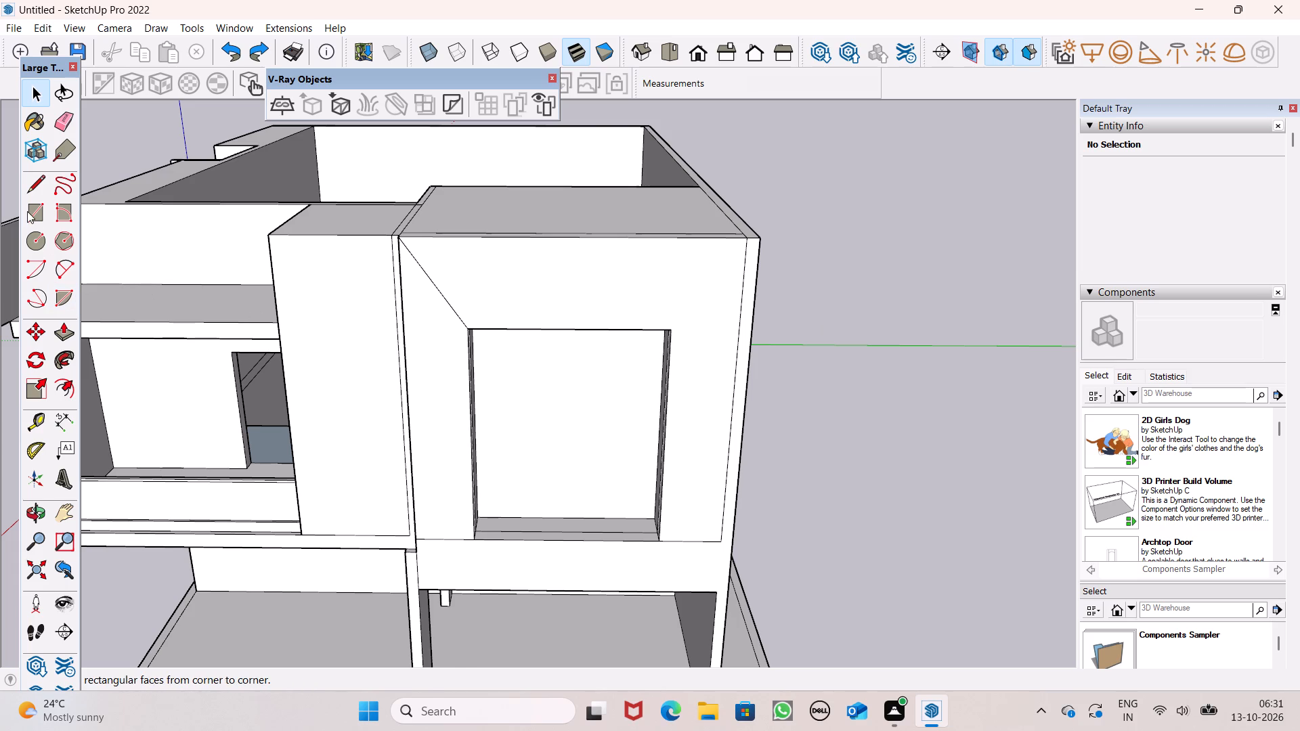
pyautogui.click(41, 184)
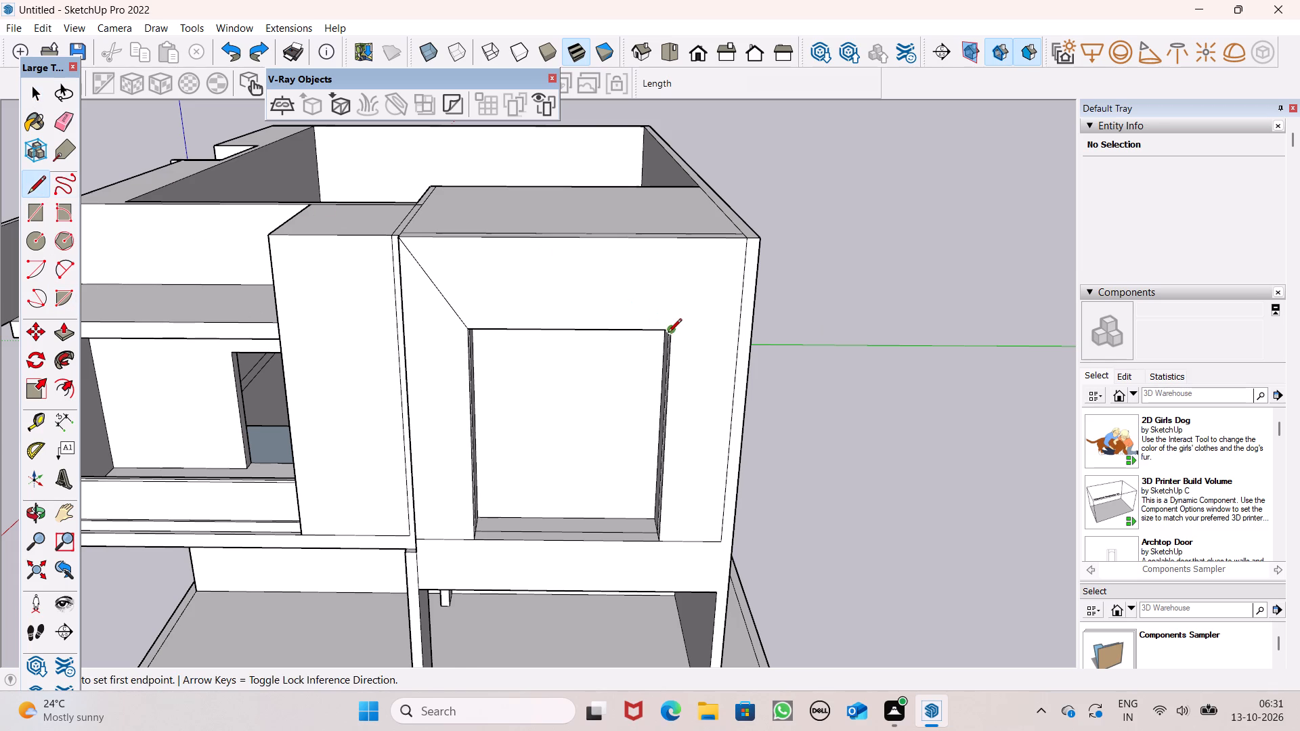
pyautogui.click(670, 333)
pyautogui.click(746, 236)
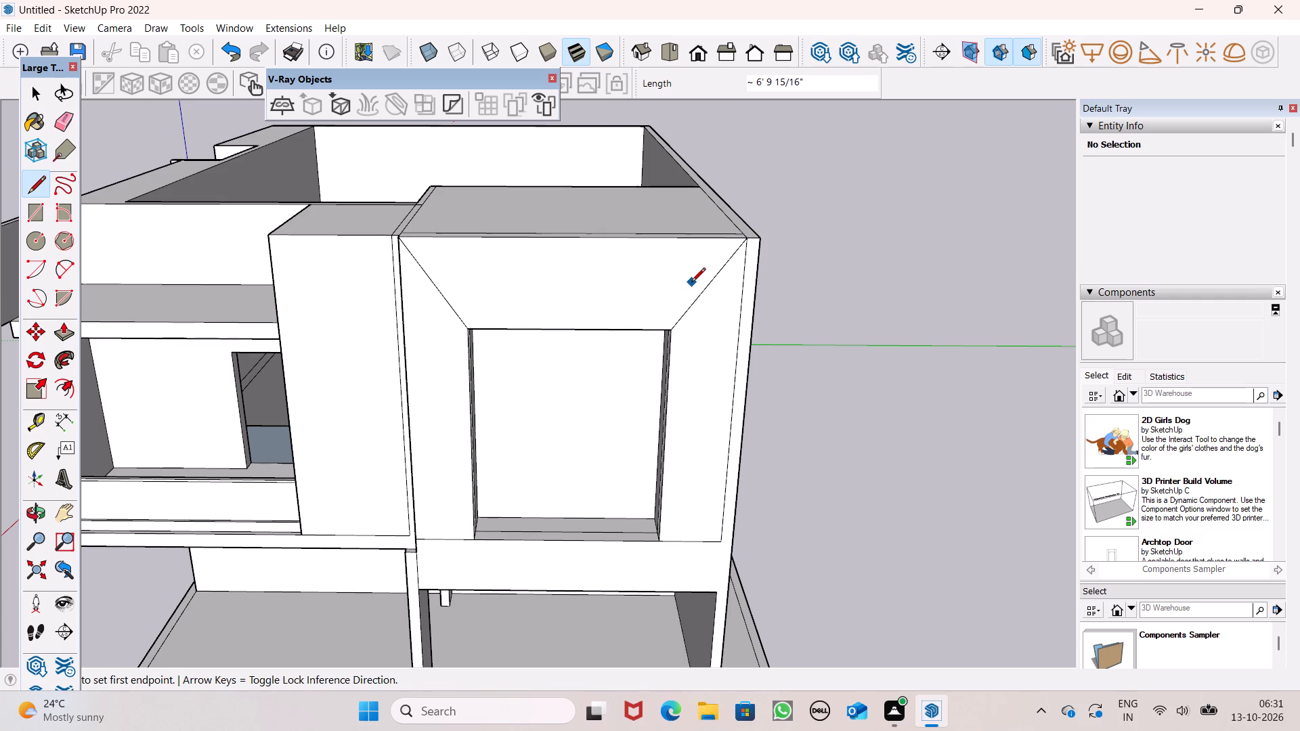
pyautogui.press('space')
pyautogui.press('space')
# Examine the front facade and the window opening's diagonal surround from above and from eye level.
pyautogui.scroll(-1, 732, 361)
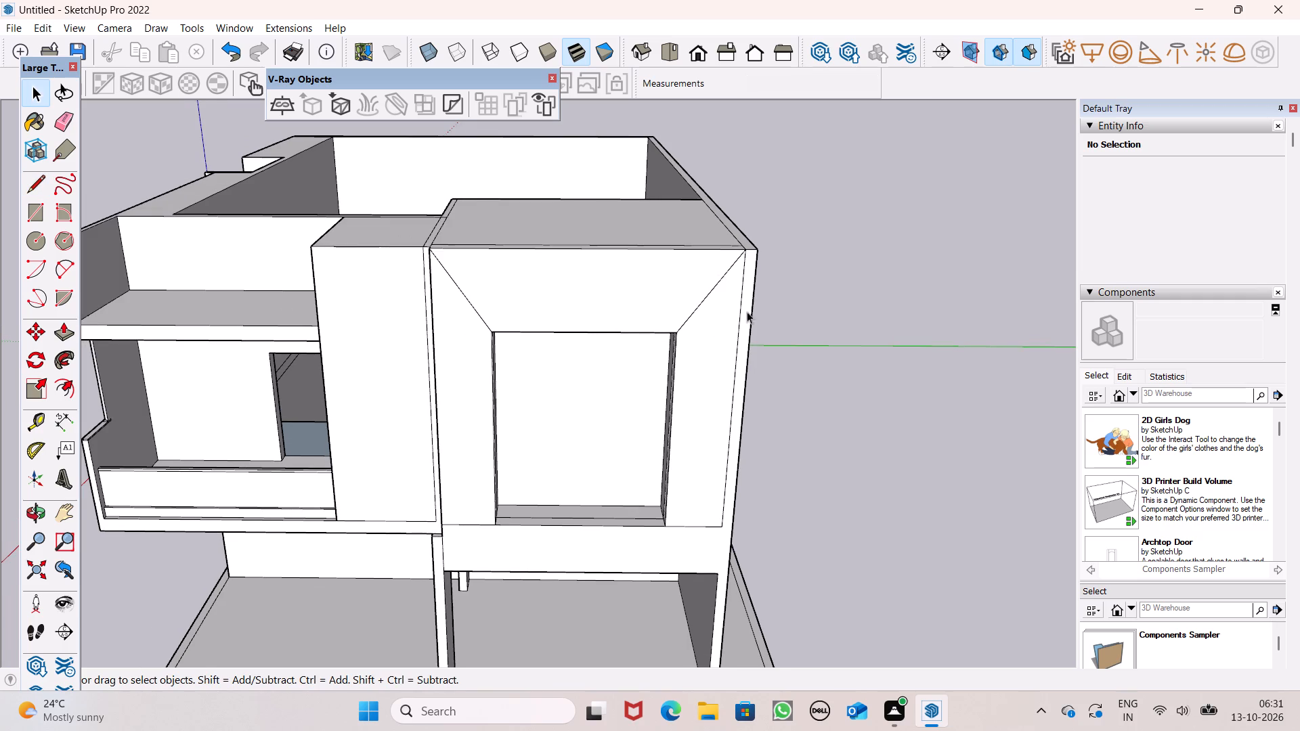
pyautogui.scroll(-3, 753, 324)
pyautogui.moveTo(750, 412); pyautogui.dragTo(792, 338, button='middle')
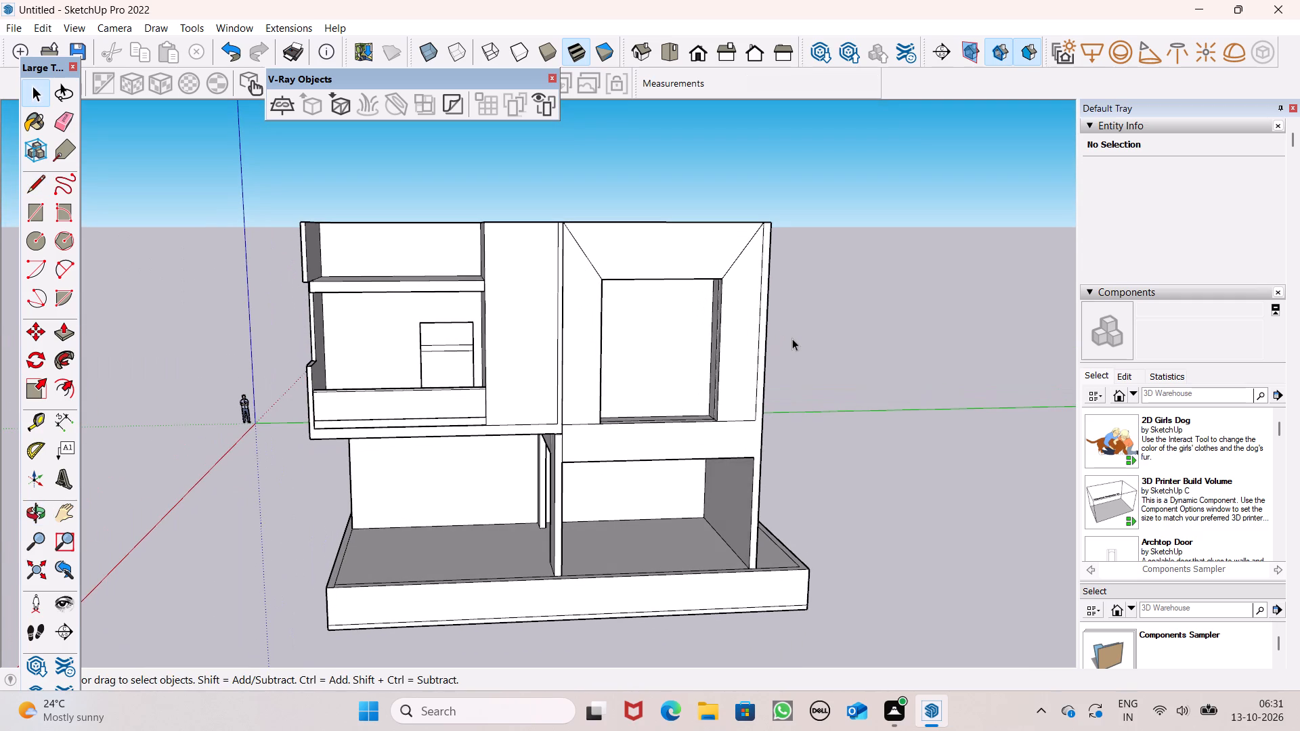
pyautogui.scroll(-2, 712, 359)
pyautogui.scroll(1, 741, 392)
pyautogui.moveTo(741, 395); pyautogui.dragTo(739, 446, button='middle')
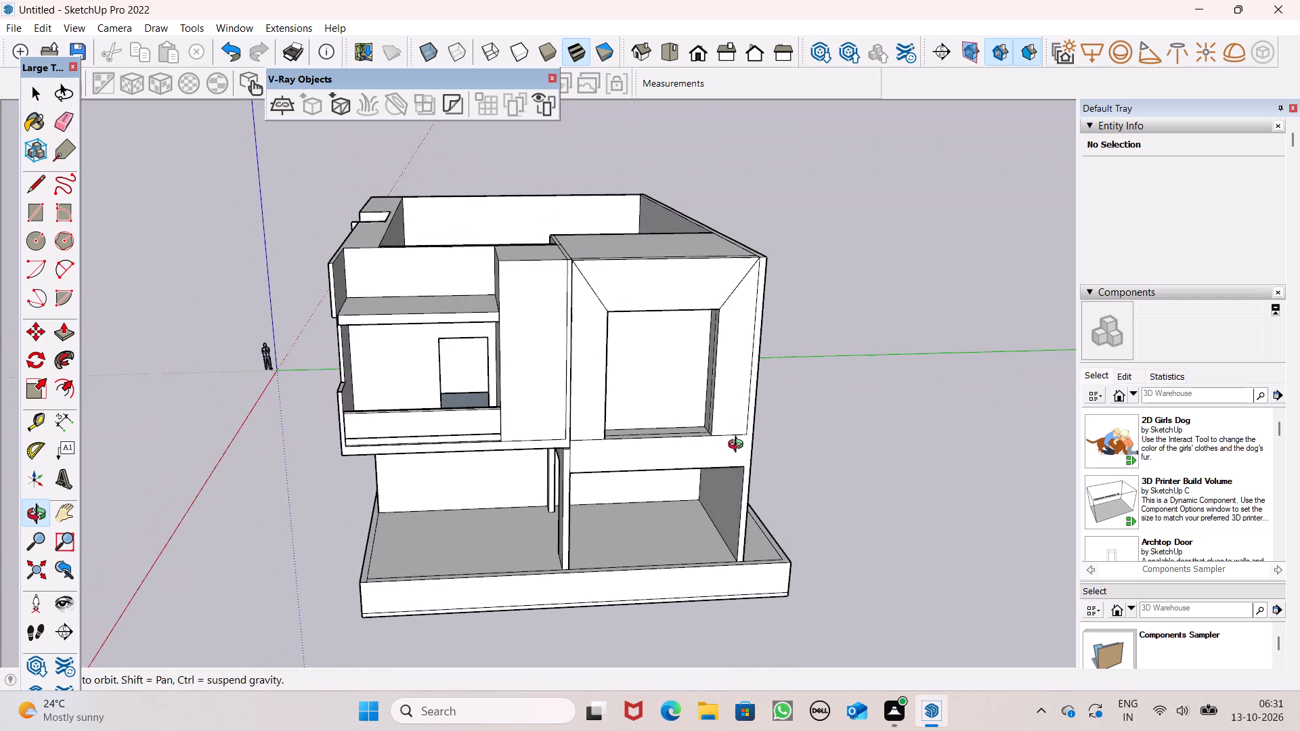
pyautogui.moveTo(739, 446); pyautogui.dragTo(738, 497, button='middle')
pyautogui.scroll(3, 741, 426)
pyautogui.scroll(-1, 740, 426)
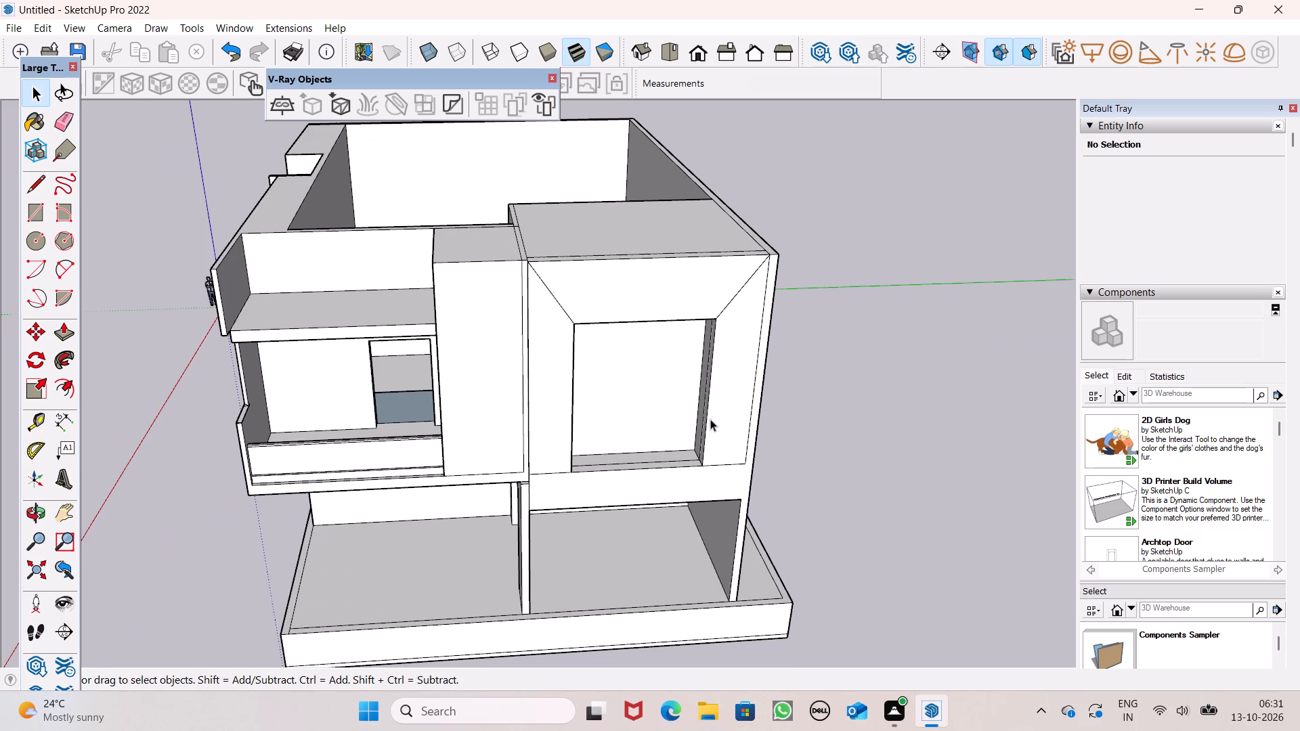
pyautogui.moveTo(710, 421); pyautogui.dragTo(736, 487, button='middle')
pyautogui.scroll(1, 720, 449)
pyautogui.moveTo(708, 460); pyautogui.dragTo(682, 317, button='middle')
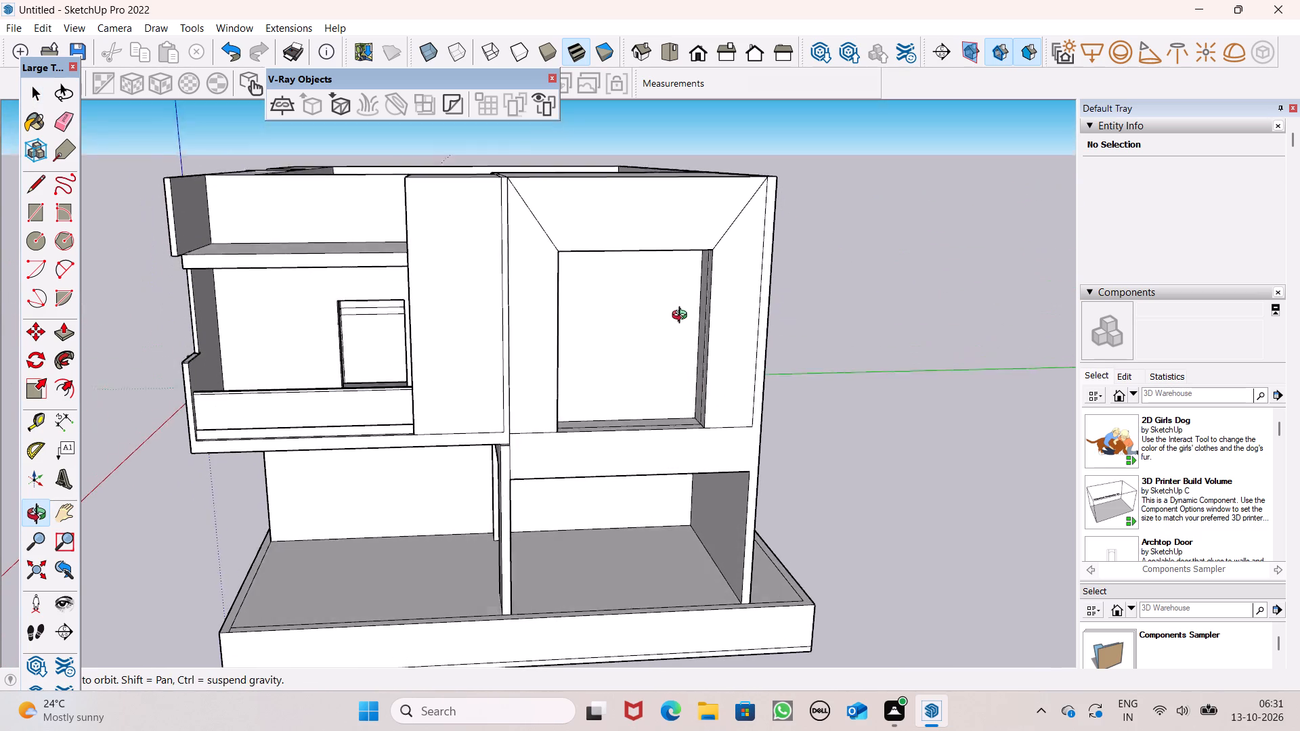
pyautogui.moveTo(682, 317); pyautogui.dragTo(687, 301, button='middle')
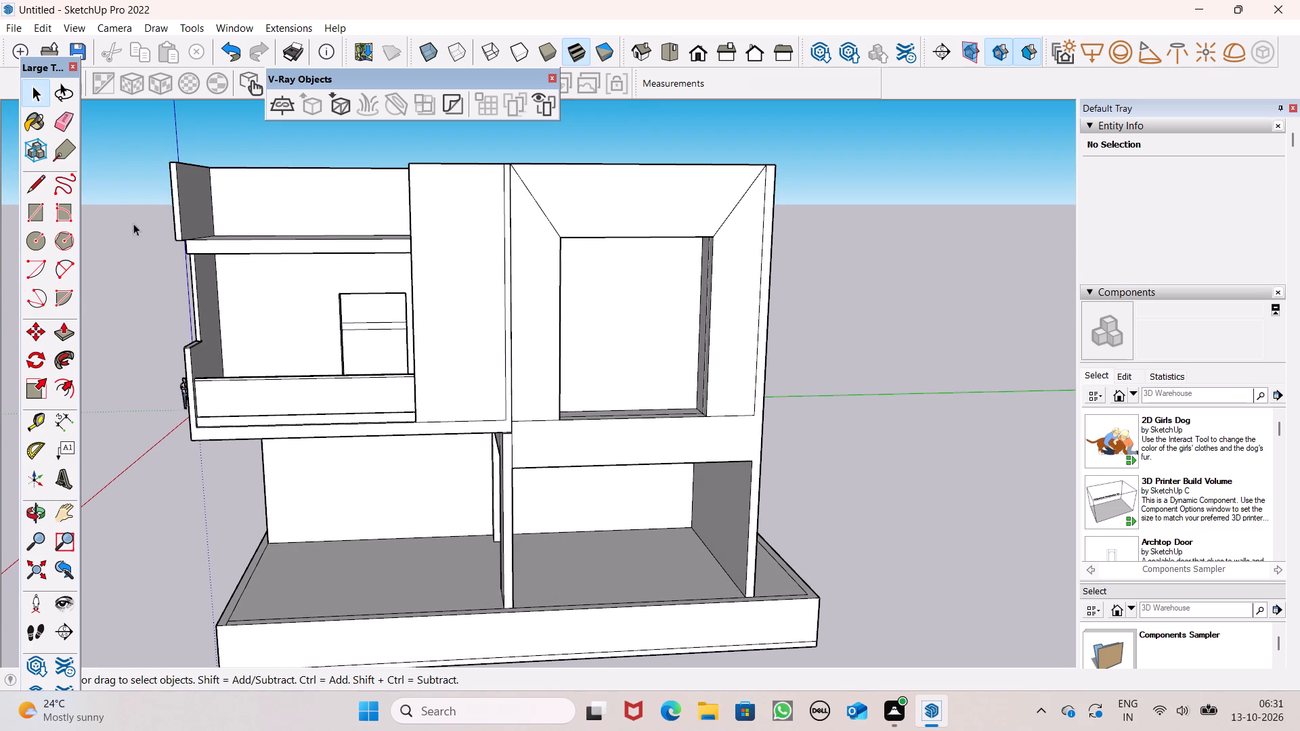
# Draw a short line across the front strip of the opening's top reveal, from its front edge to the inner dividing line.
pyautogui.click(46, 187)
pyautogui.scroll(1, 720, 237)
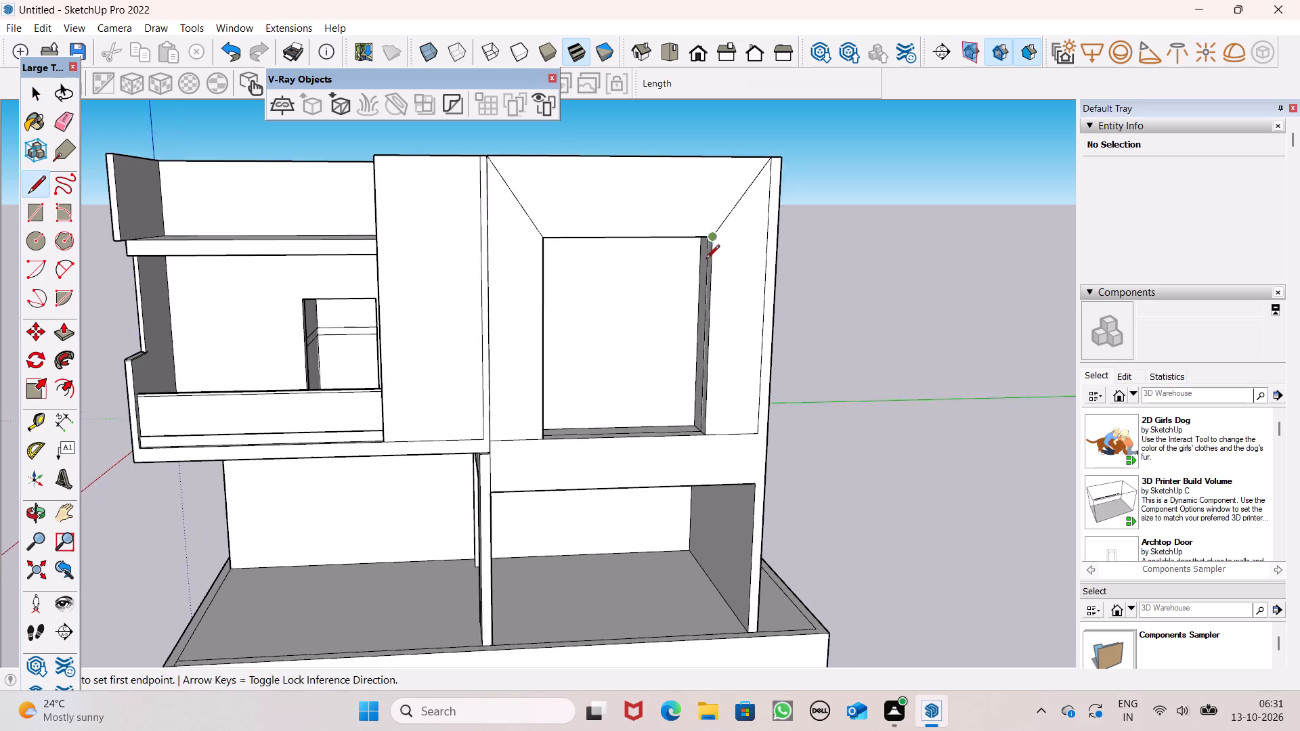
pyautogui.scroll(2, 706, 260)
pyautogui.scroll(-4, 724, 547)
pyautogui.moveTo(726, 568); pyautogui.dragTo(768, 671, button='middle')
pyautogui.scroll(3, 728, 347)
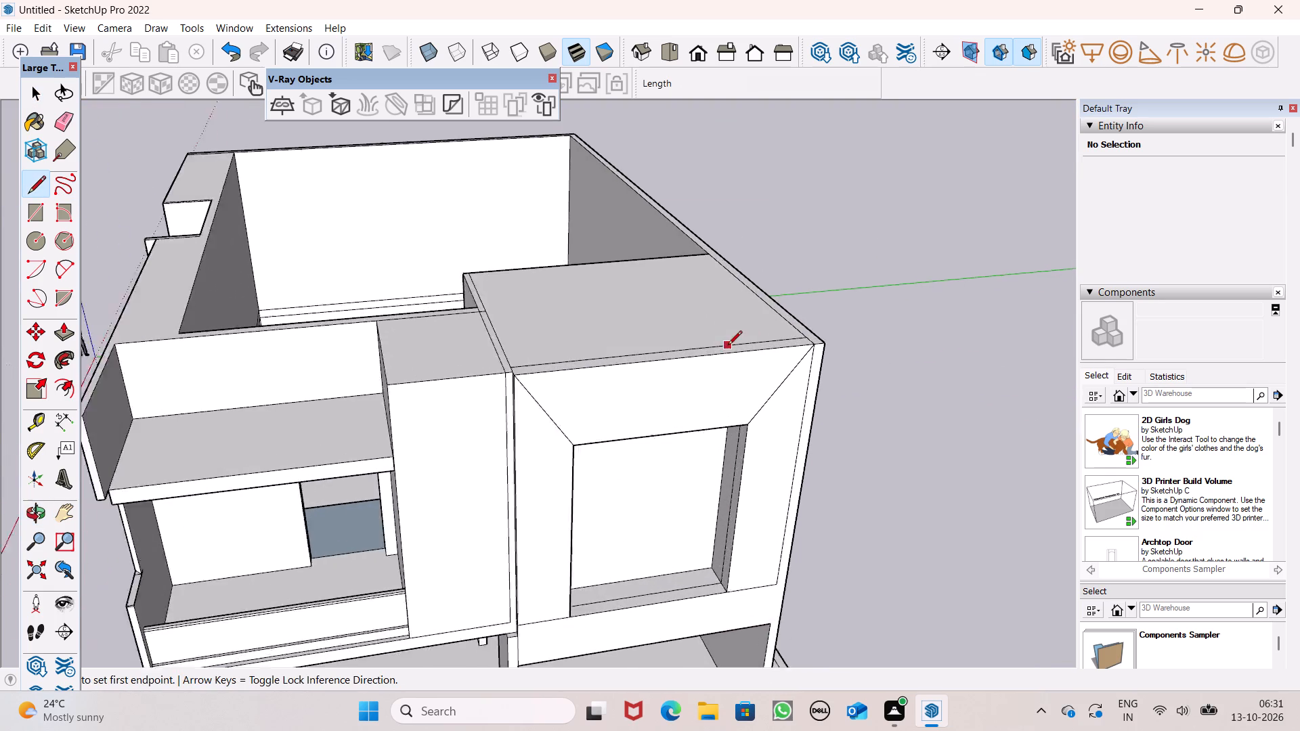
pyautogui.scroll(3, 728, 346)
pyautogui.moveTo(742, 397); pyautogui.dragTo(716, 0, button='middle')
pyautogui.scroll(1, 727, 347)
pyautogui.scroll(-7, 722, 299)
pyautogui.scroll(4, 693, 143)
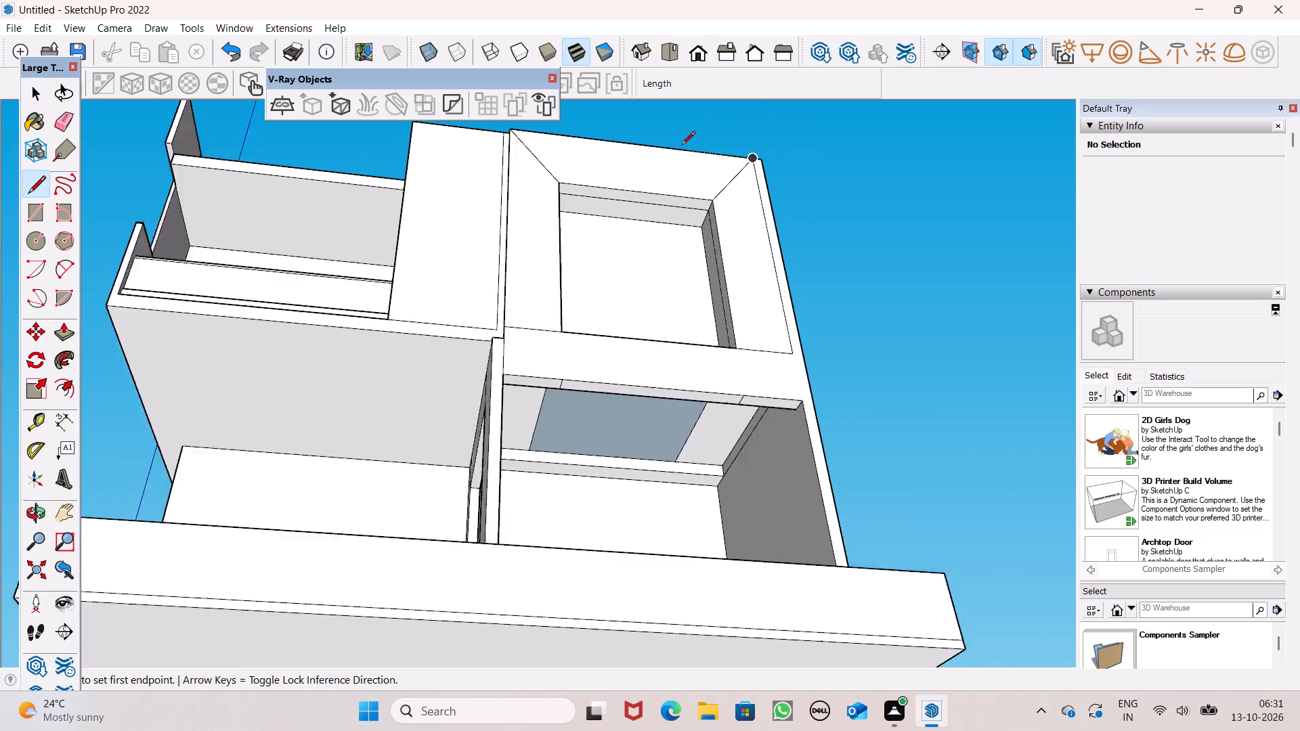
pyautogui.scroll(7, 681, 146)
pyautogui.click(668, 215)
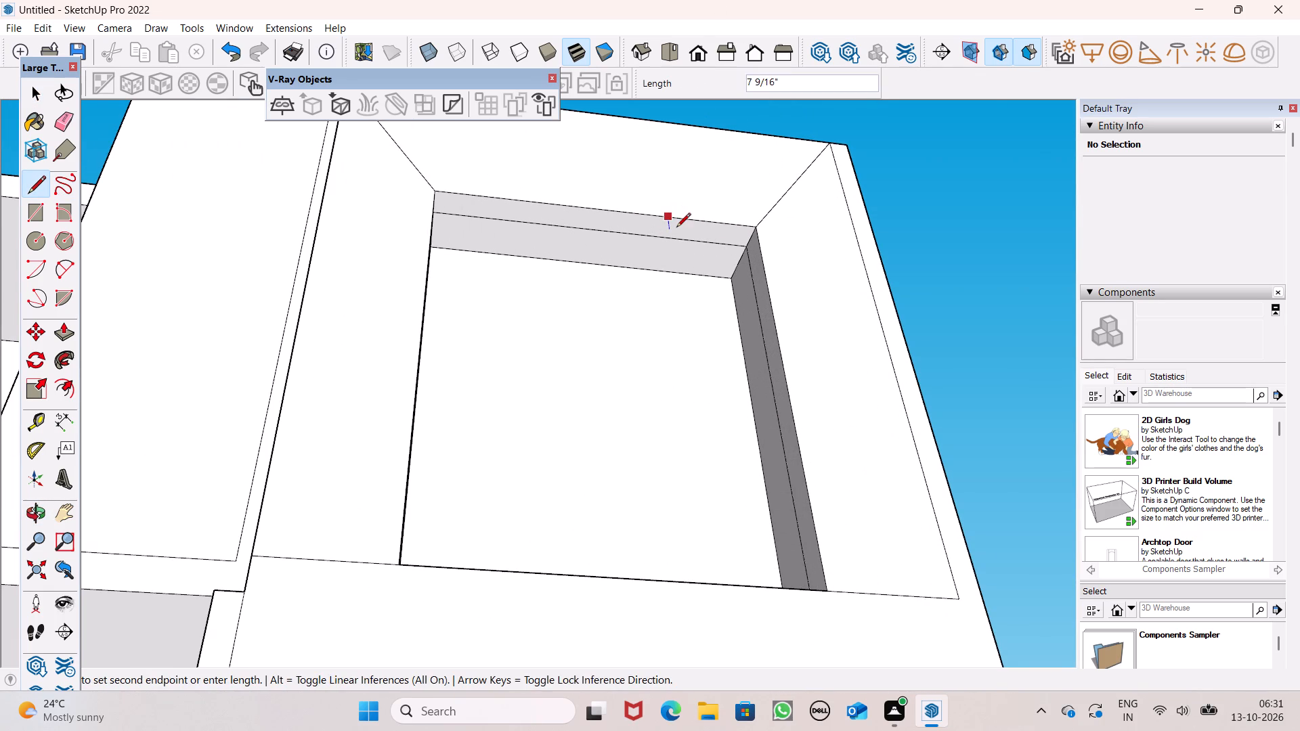
pyautogui.click(662, 239)
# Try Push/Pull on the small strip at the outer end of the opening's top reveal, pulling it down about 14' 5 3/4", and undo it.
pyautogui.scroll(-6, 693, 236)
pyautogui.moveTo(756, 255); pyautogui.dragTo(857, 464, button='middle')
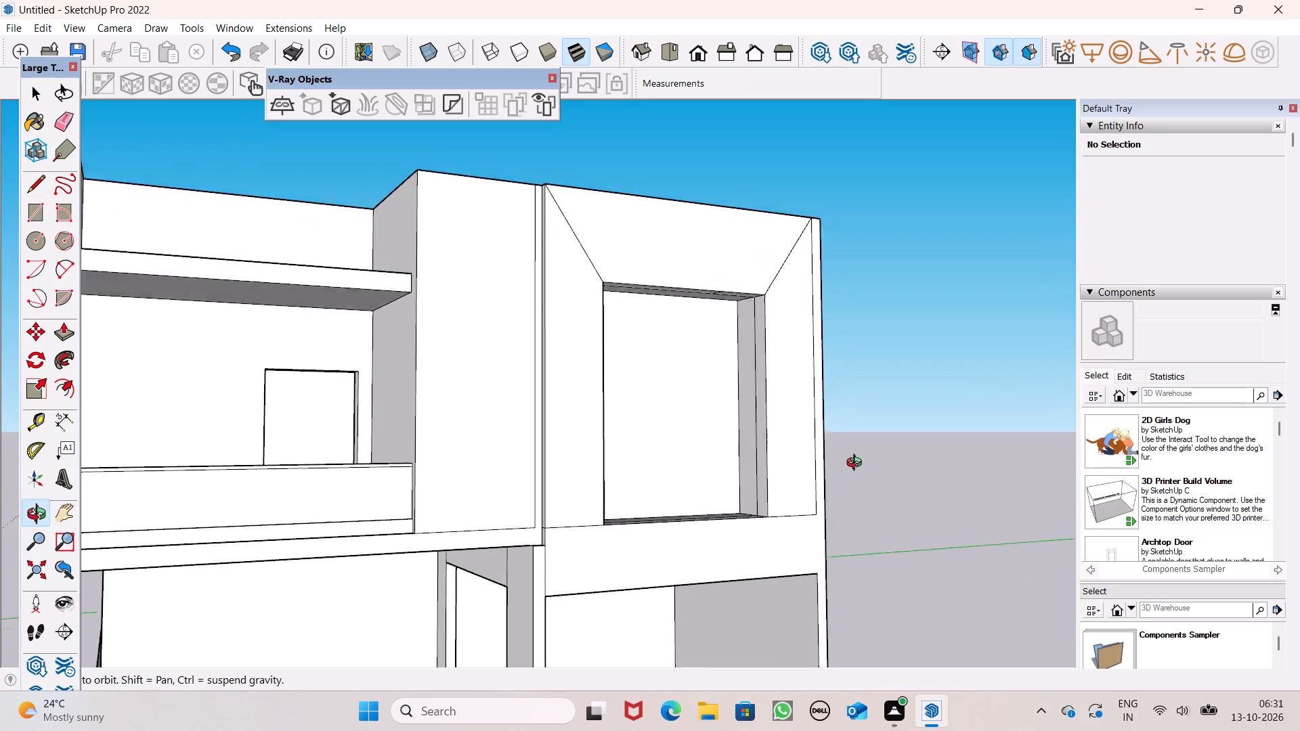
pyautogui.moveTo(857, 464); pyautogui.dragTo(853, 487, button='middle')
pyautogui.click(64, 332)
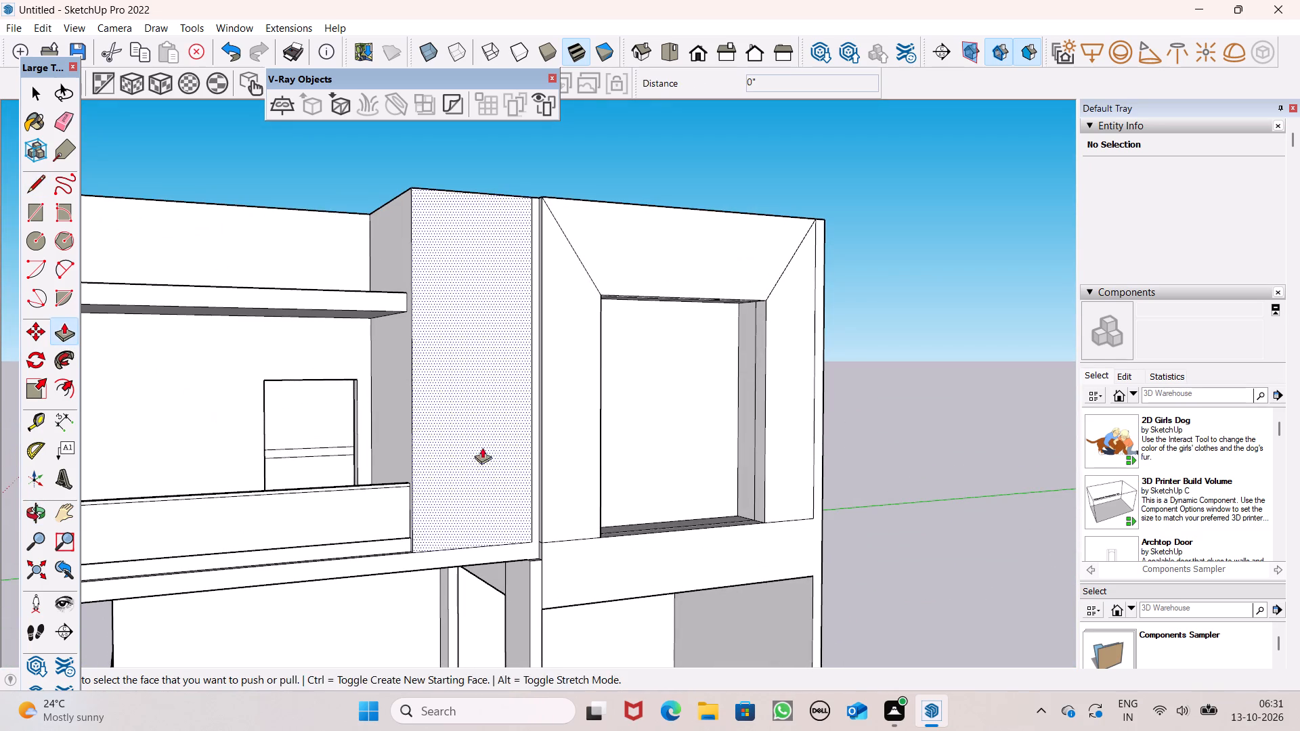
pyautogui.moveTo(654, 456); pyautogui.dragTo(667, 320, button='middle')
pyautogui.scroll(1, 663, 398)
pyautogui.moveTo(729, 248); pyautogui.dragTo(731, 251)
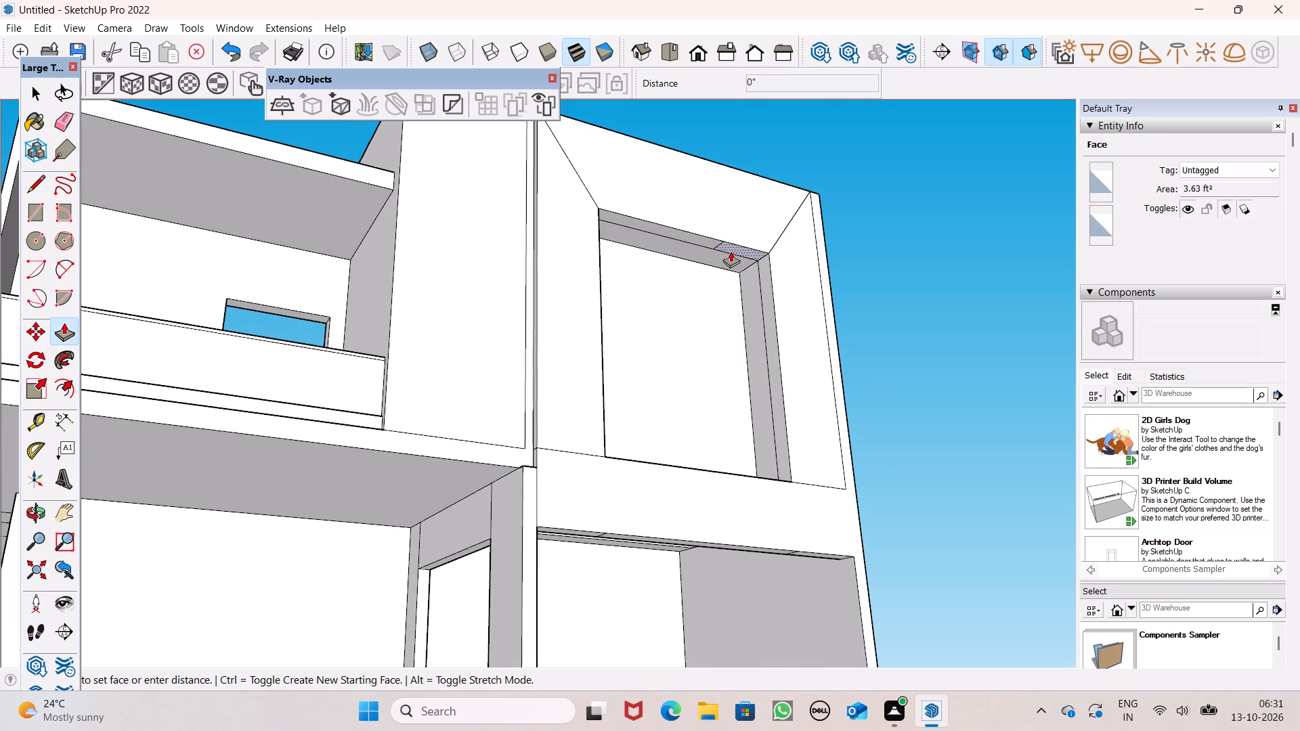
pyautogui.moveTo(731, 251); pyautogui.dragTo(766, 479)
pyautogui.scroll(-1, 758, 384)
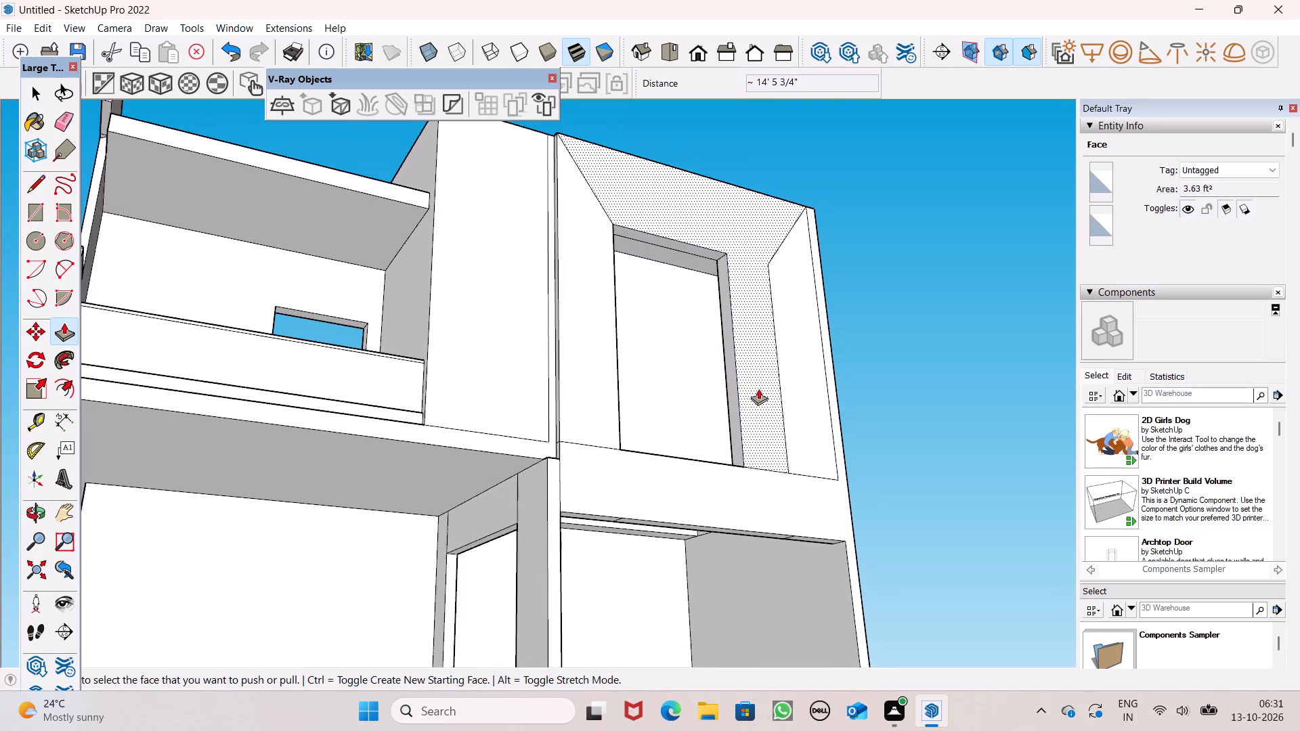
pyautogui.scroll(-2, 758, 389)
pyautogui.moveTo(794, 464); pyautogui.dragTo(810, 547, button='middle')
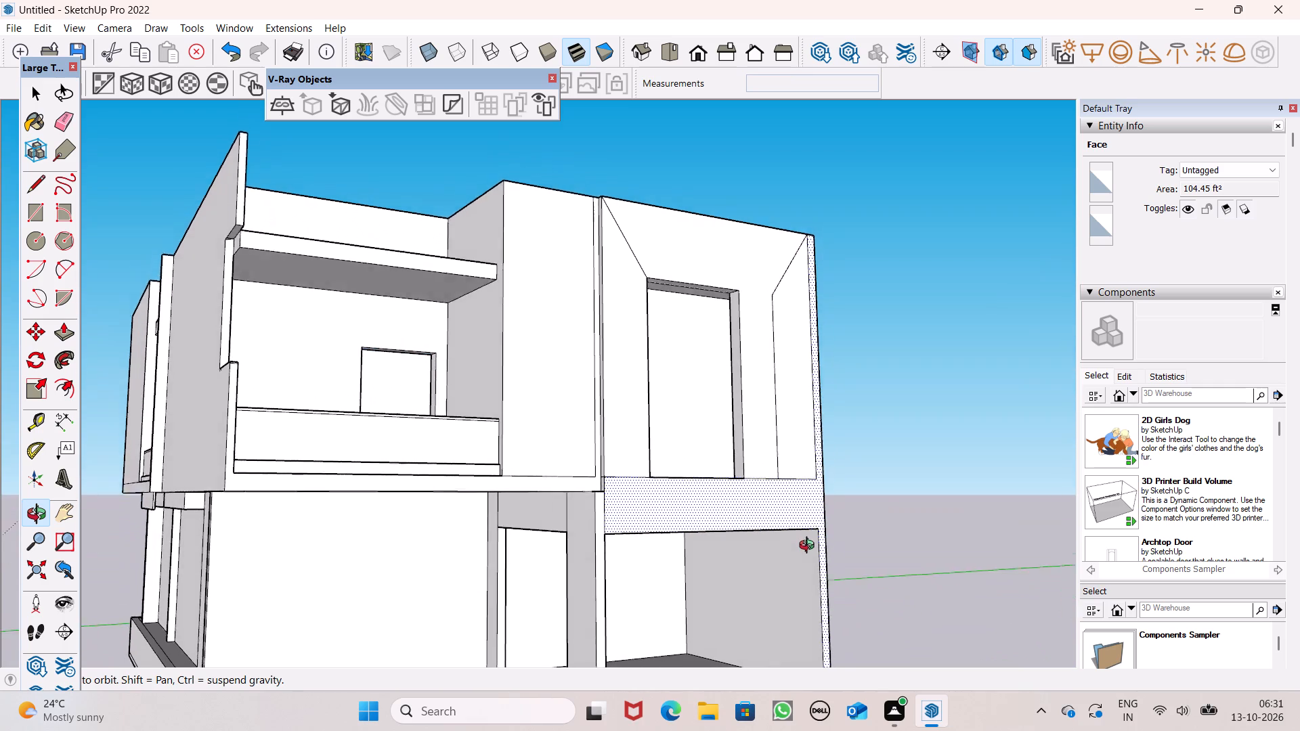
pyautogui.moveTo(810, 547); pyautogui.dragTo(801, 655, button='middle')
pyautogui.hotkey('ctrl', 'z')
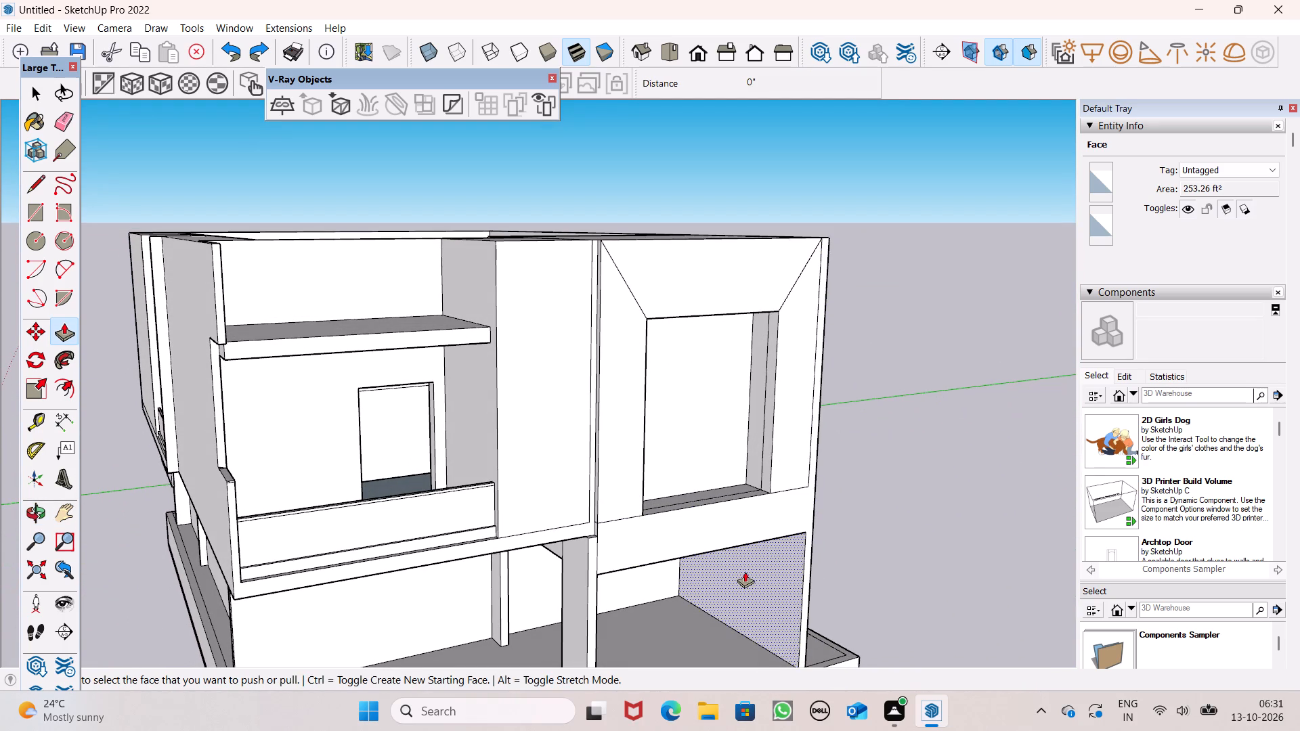
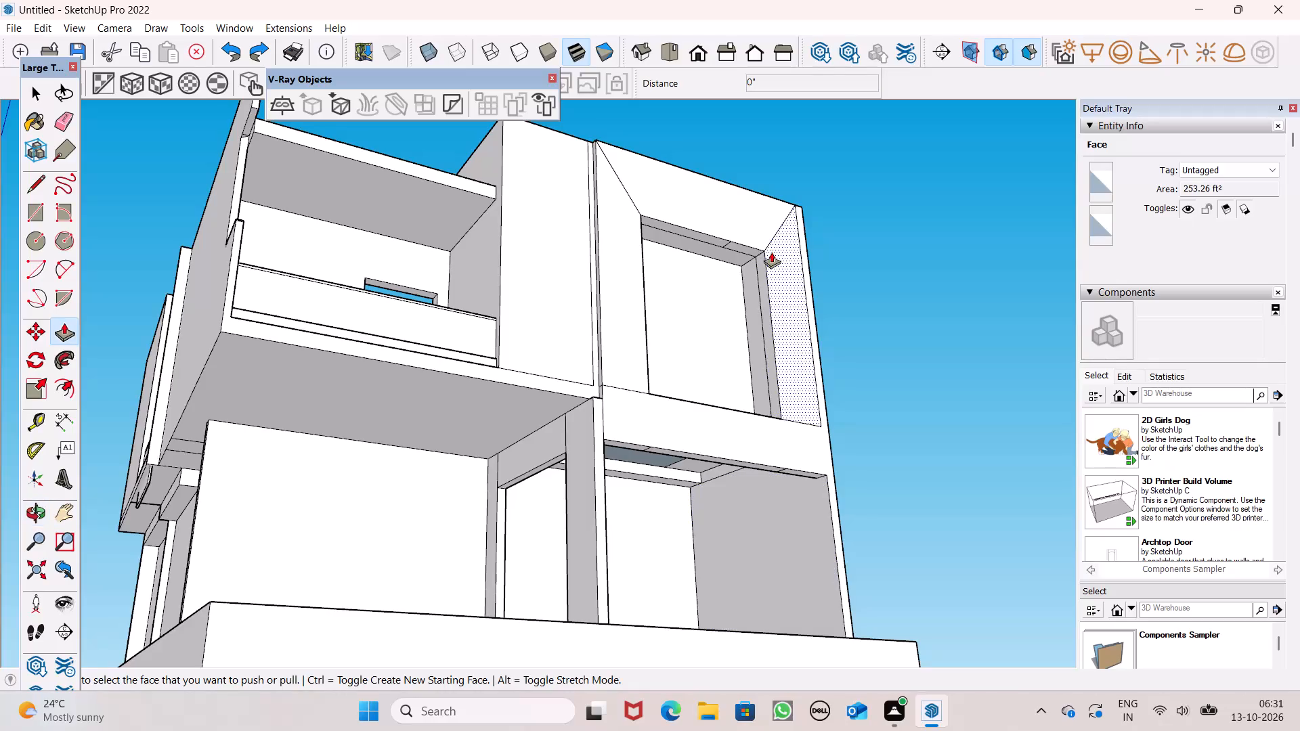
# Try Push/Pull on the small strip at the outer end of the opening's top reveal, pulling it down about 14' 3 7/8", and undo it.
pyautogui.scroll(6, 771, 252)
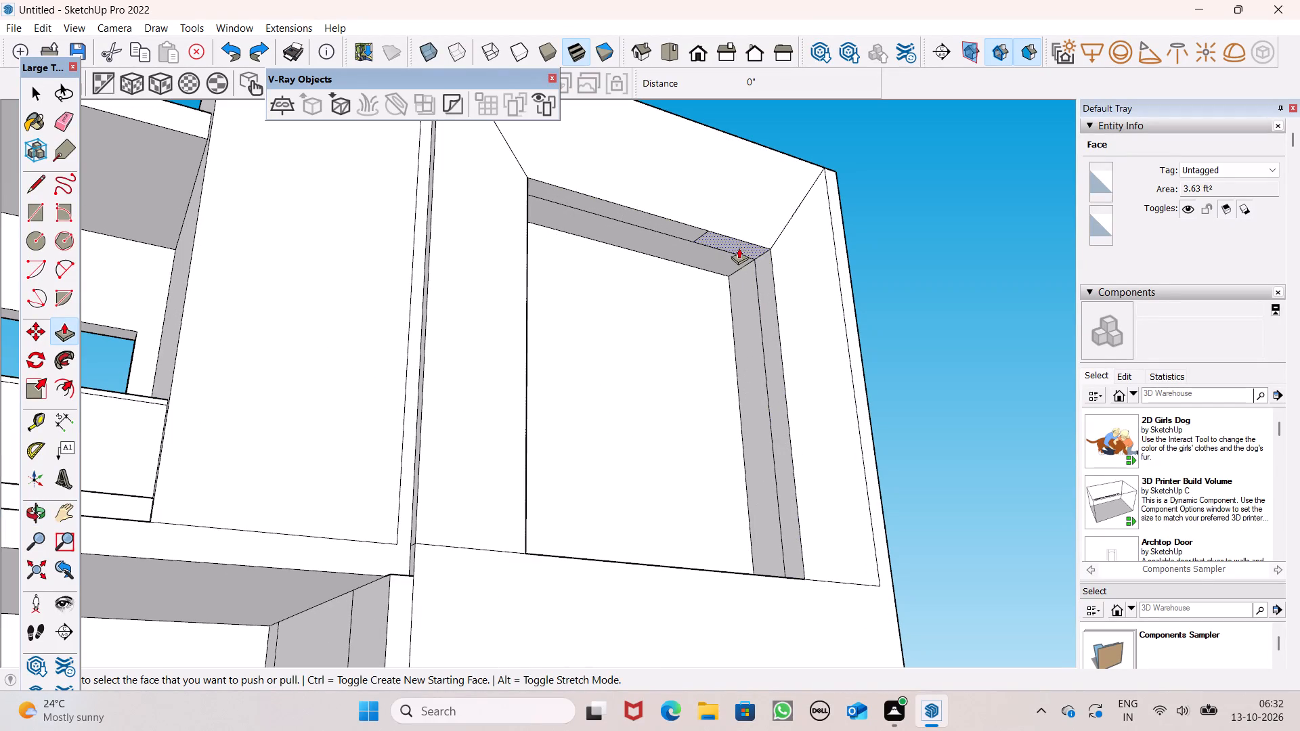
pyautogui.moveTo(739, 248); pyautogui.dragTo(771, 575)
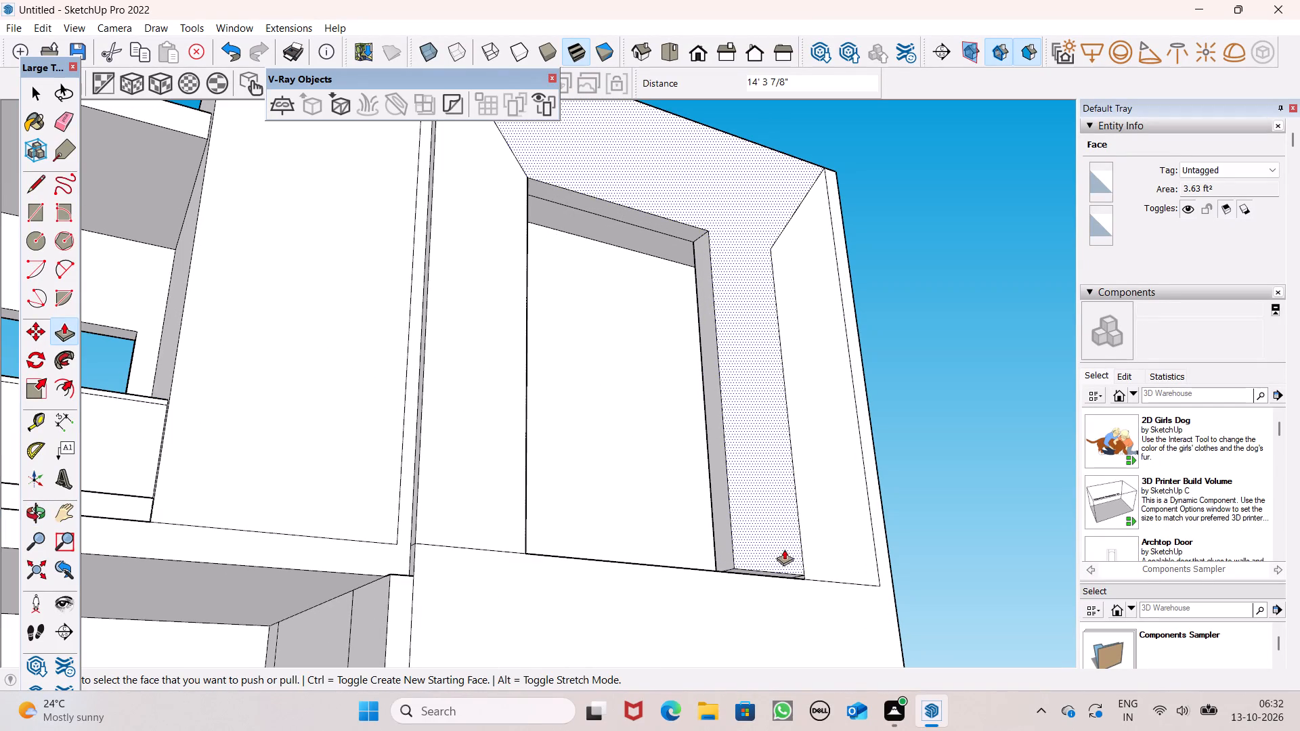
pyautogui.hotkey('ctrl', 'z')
# Push/Pull the small strip at the outer end of the opening's top reveal down about 14' 5 3/4" to sill level.
pyautogui.keyDown('ctrl'); pyautogui.moveTo(775, 543); pyautogui.dragTo(814, 659, button='middle'); pyautogui.keyUp('ctrl')
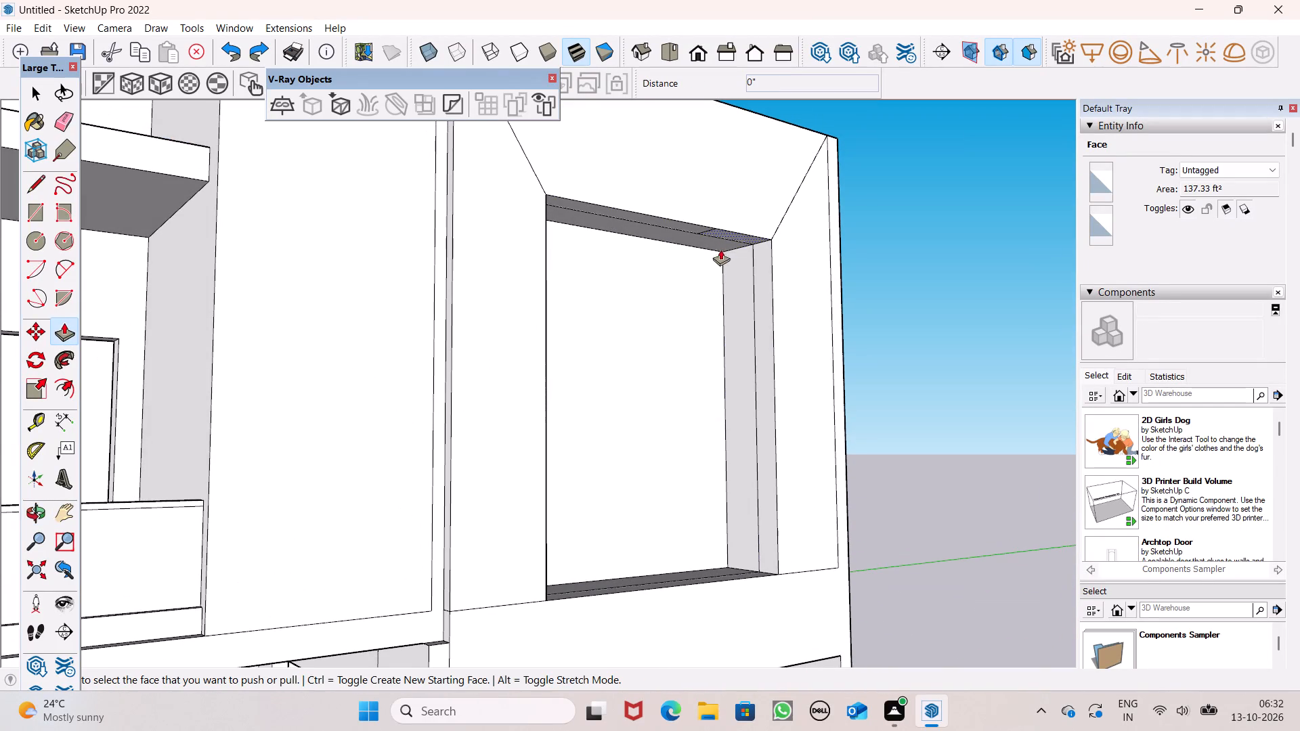
pyautogui.moveTo(729, 235); pyautogui.dragTo(754, 581)
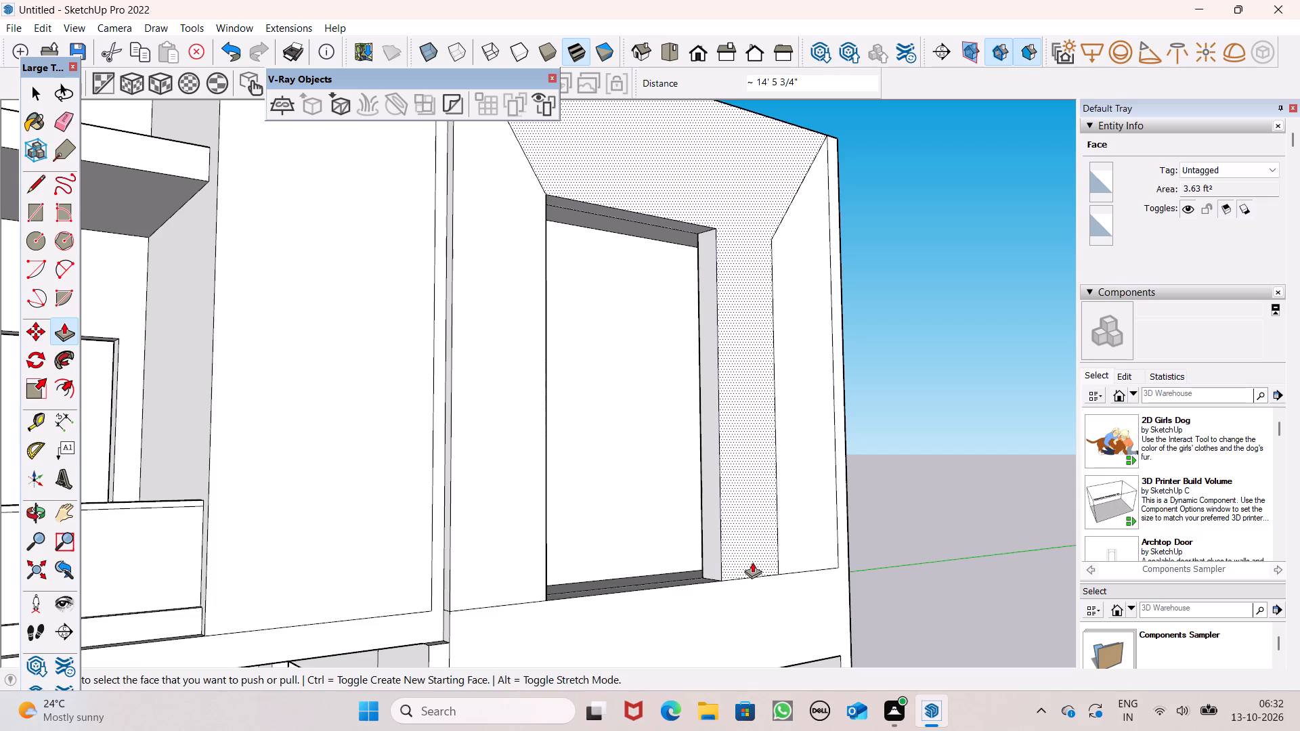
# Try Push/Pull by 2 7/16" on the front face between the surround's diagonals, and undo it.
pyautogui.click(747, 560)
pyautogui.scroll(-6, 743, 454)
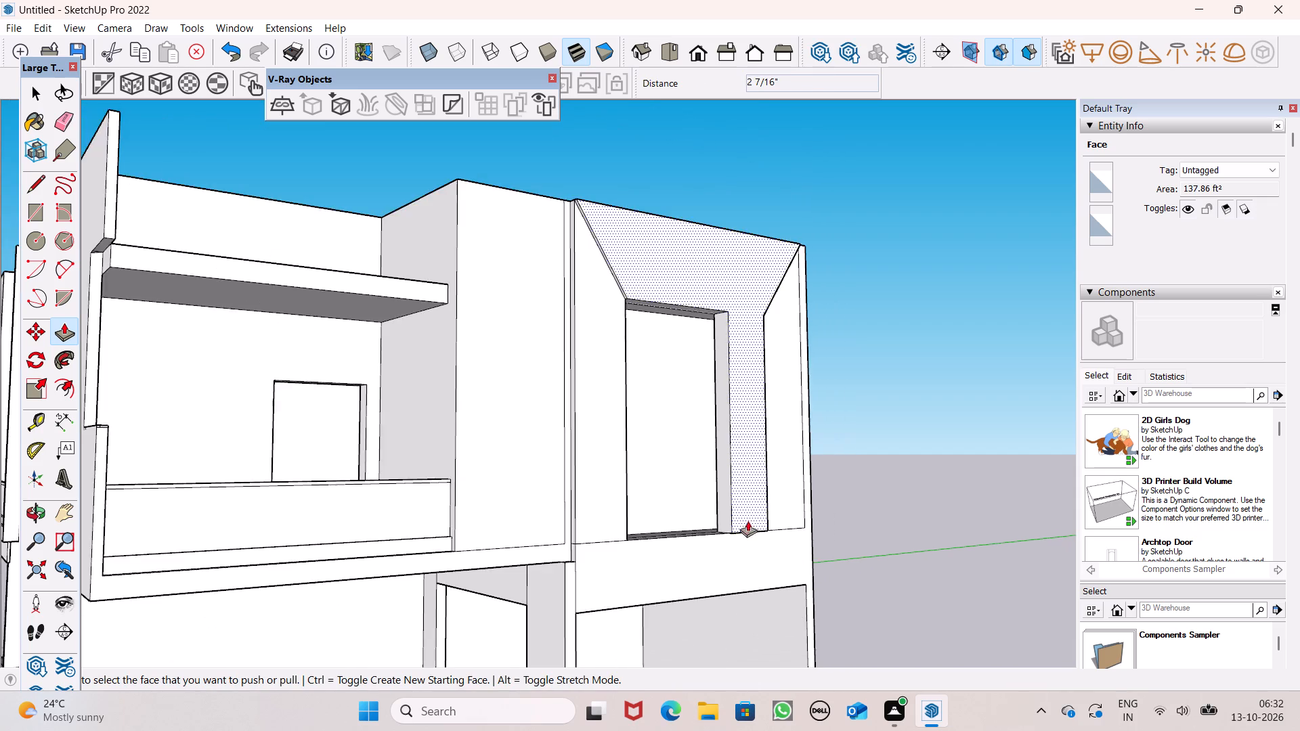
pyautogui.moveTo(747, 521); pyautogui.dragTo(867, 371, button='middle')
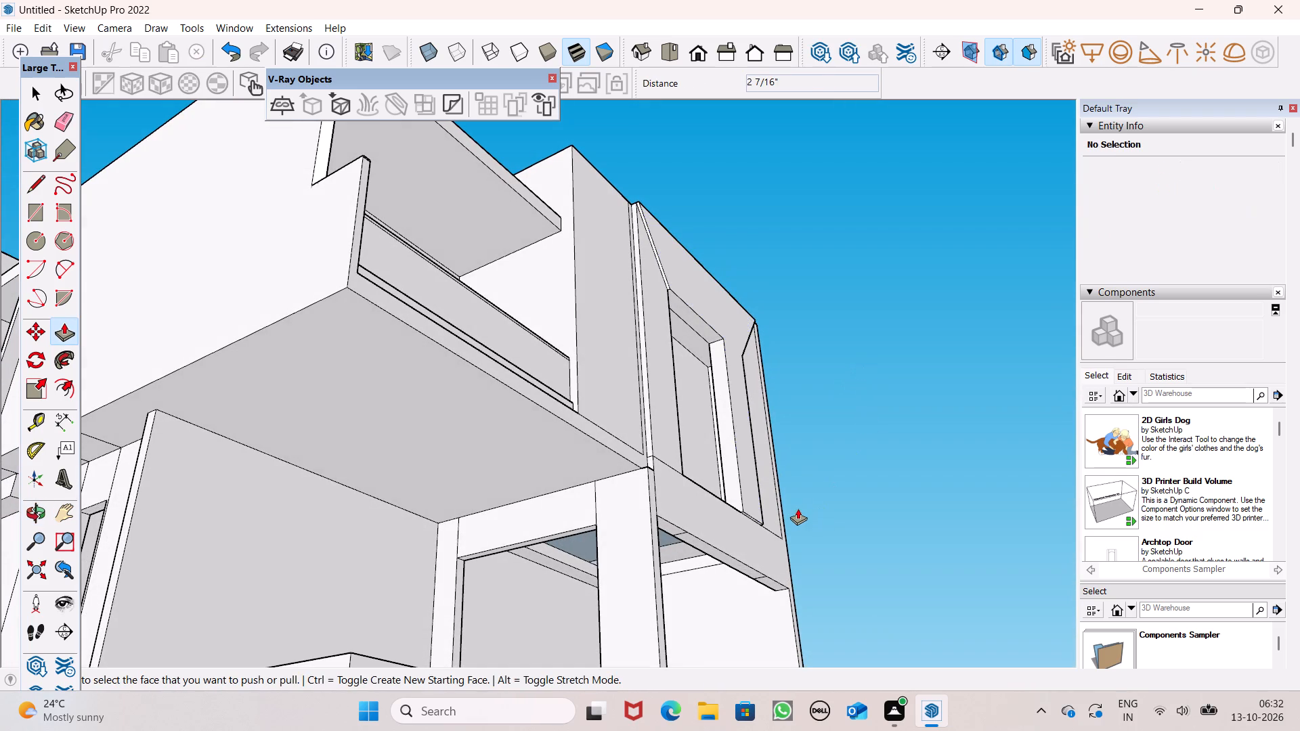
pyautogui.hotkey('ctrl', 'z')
# Draw two vertical lines about 3' 10 5/8" long from the filled strip's lower corners down across the wall band below the window.
pyautogui.moveTo(794, 508); pyautogui.dragTo(740, 533, button='middle')
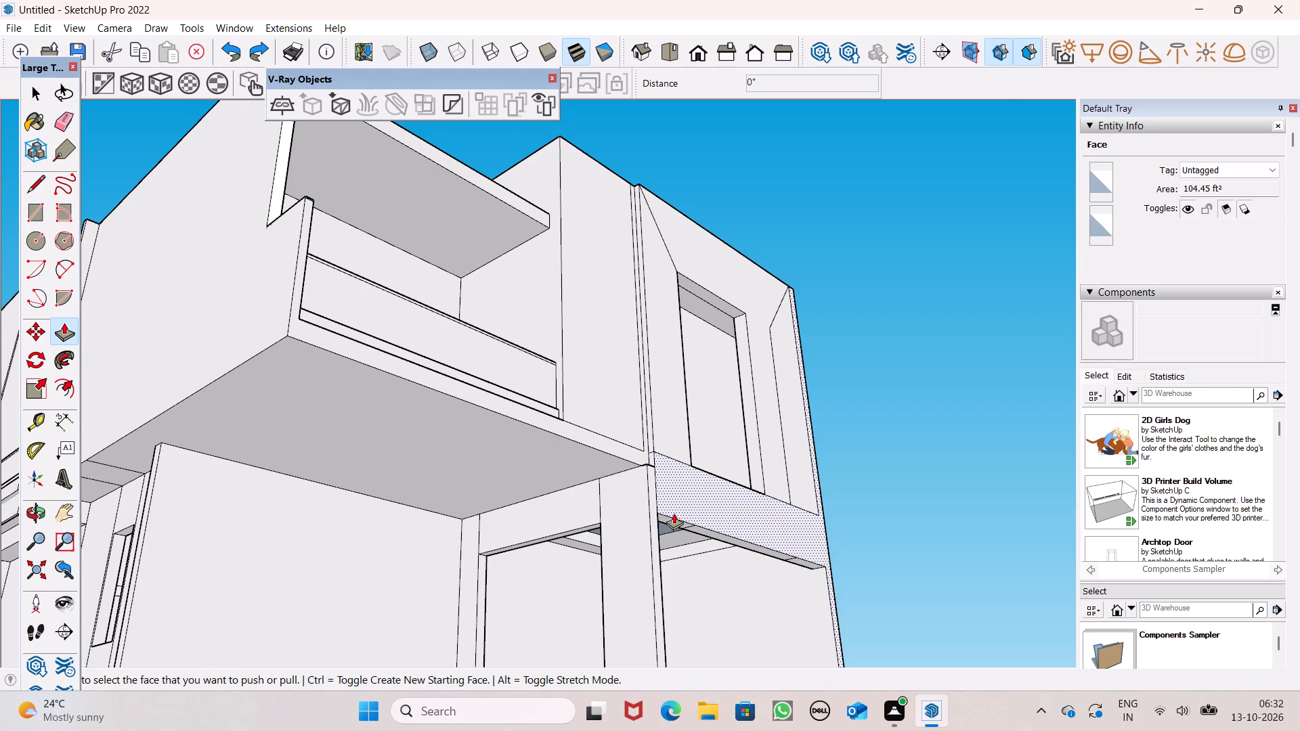
pyautogui.scroll(-3, 664, 520)
pyautogui.moveTo(662, 557); pyautogui.dragTo(714, 644, button='middle')
pyautogui.scroll(6, 737, 523)
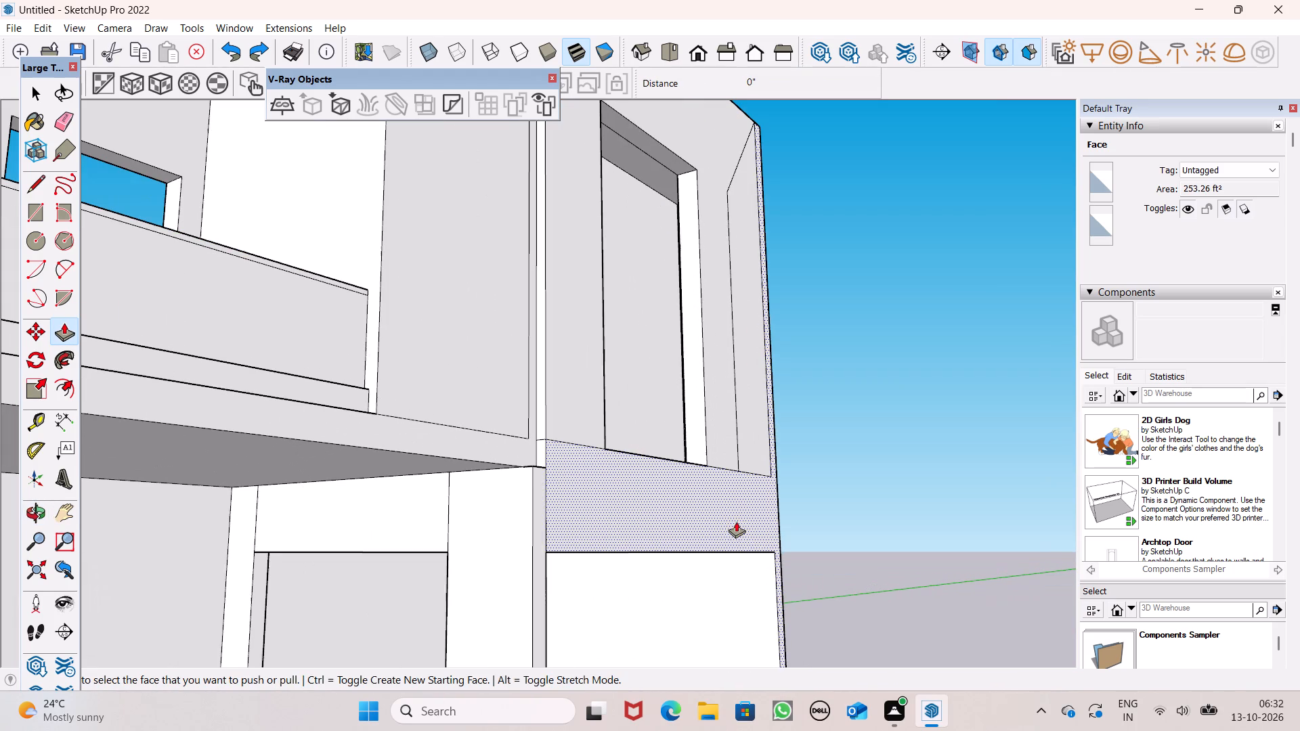
pyautogui.scroll(1, 736, 521)
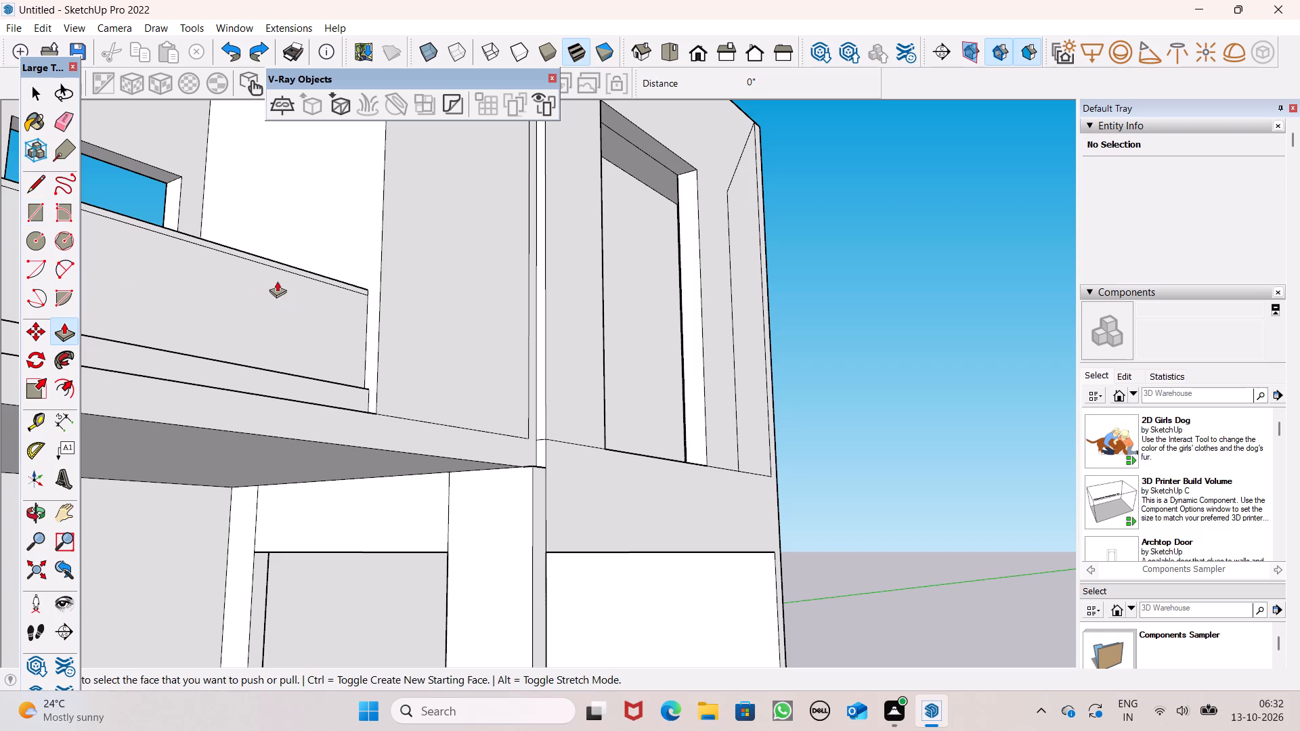
pyautogui.click(43, 179)
pyautogui.scroll(-4, 457, 208)
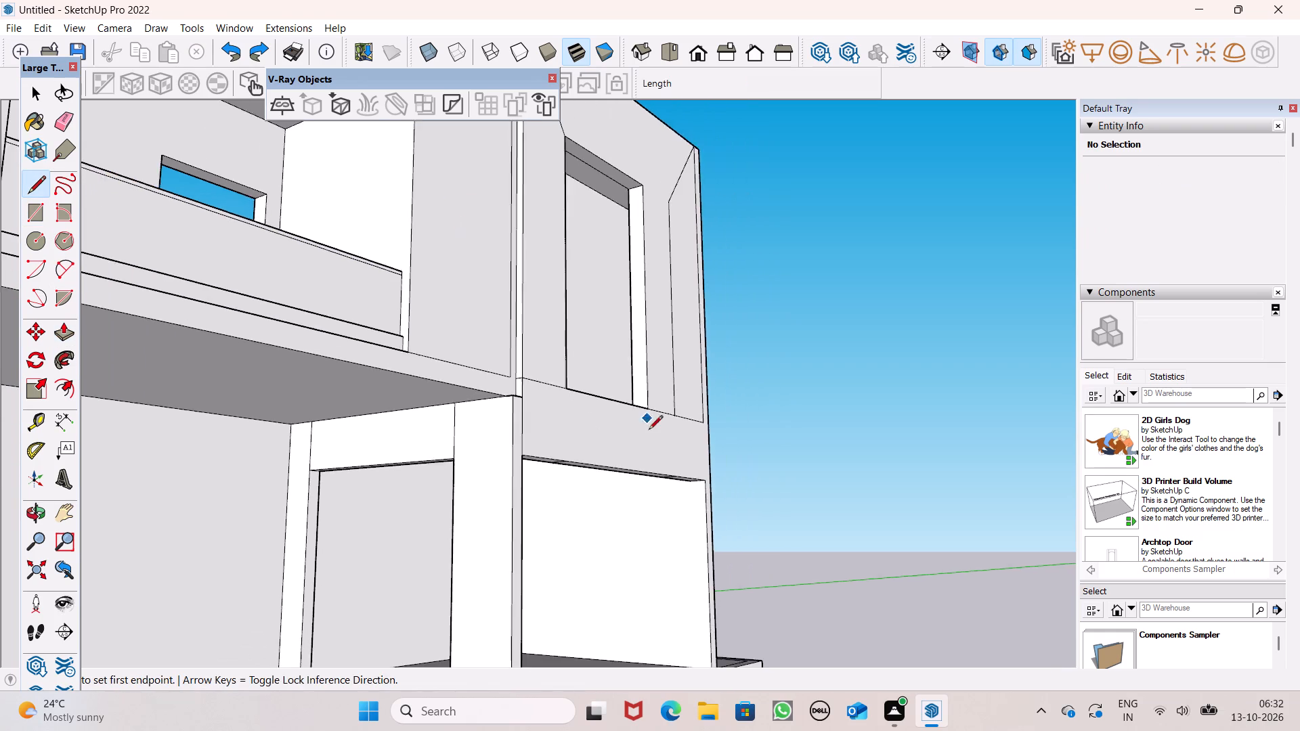
pyautogui.moveTo(649, 441); pyautogui.dragTo(595, 509, button='middle')
pyautogui.scroll(7, 710, 458)
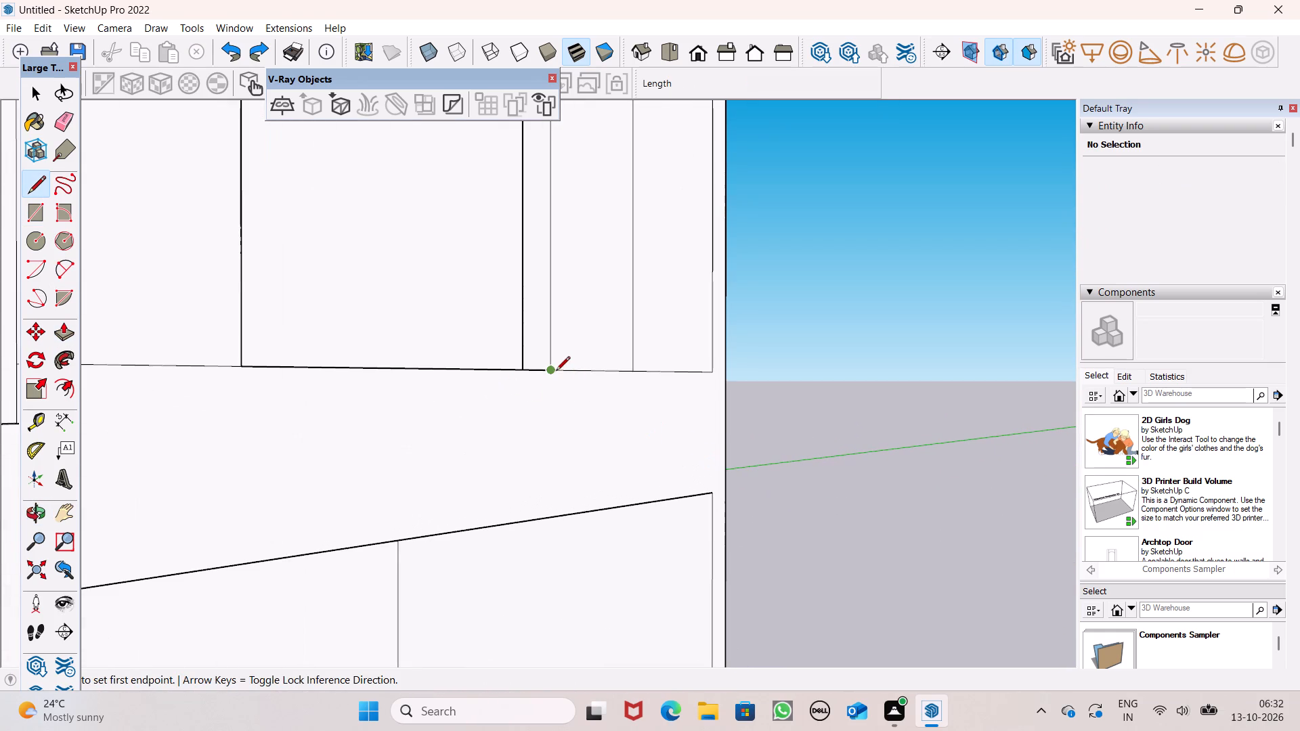
pyautogui.moveTo(556, 372); pyautogui.dragTo(556, 384)
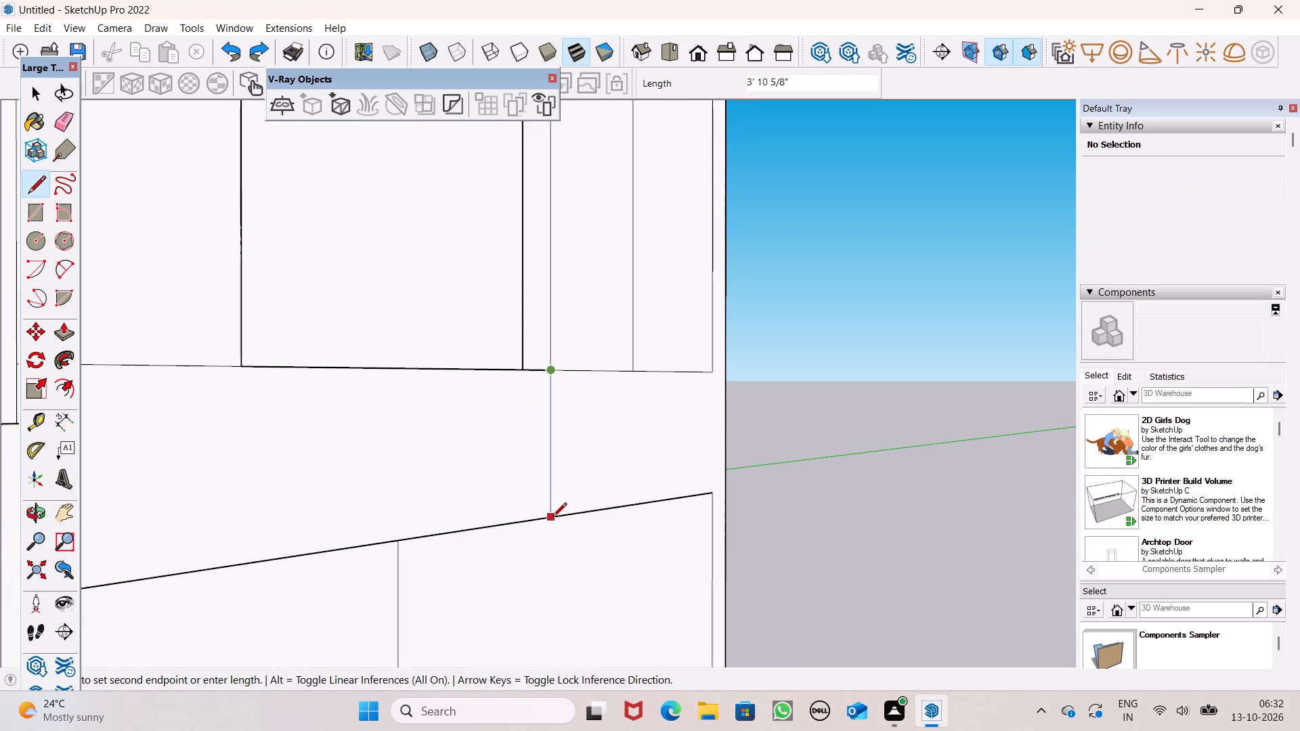
pyautogui.click(552, 518)
pyautogui.moveTo(635, 371); pyautogui.dragTo(633, 392)
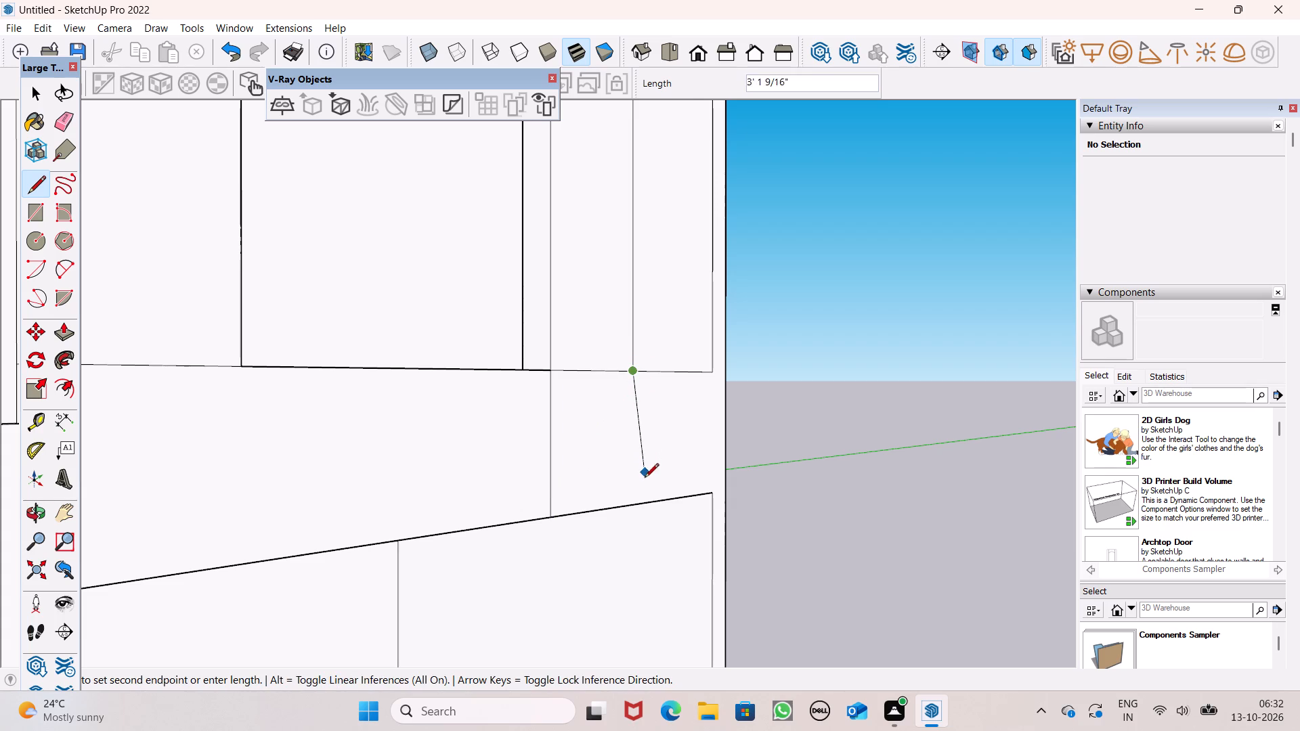
pyautogui.click(633, 501)
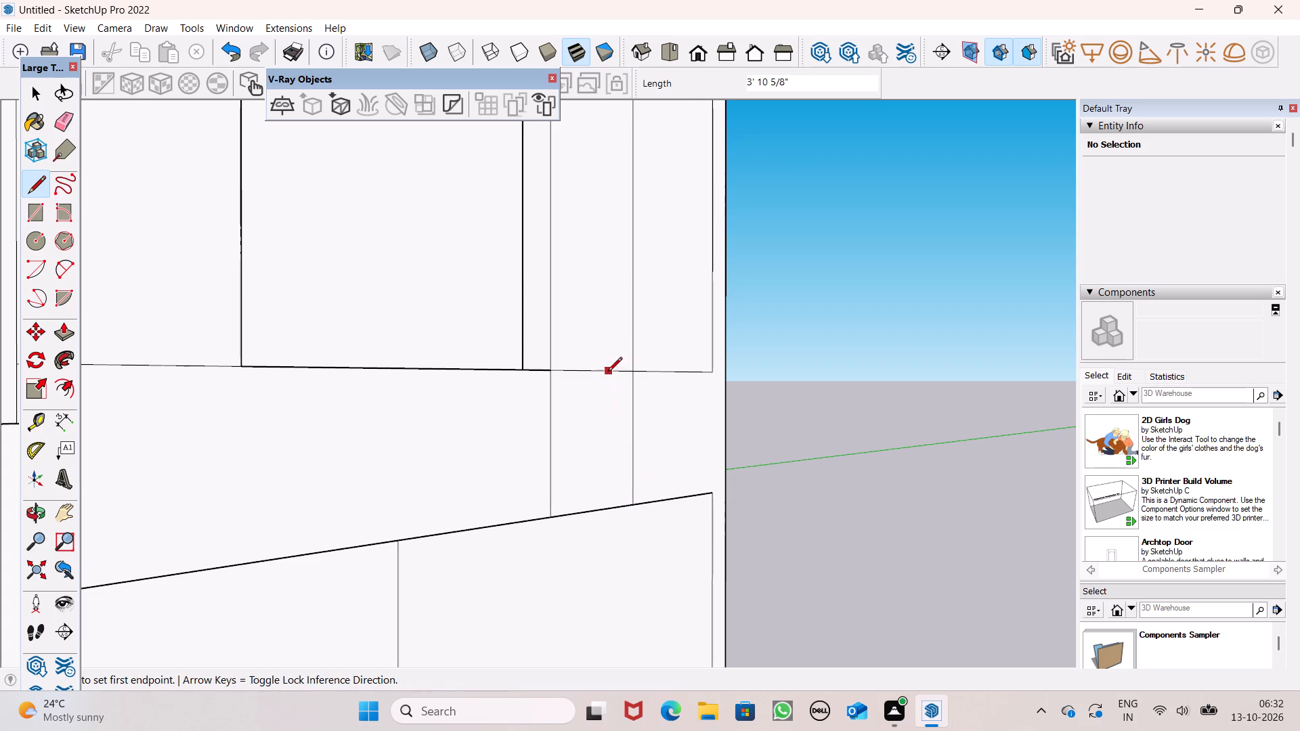
pyautogui.press('space')
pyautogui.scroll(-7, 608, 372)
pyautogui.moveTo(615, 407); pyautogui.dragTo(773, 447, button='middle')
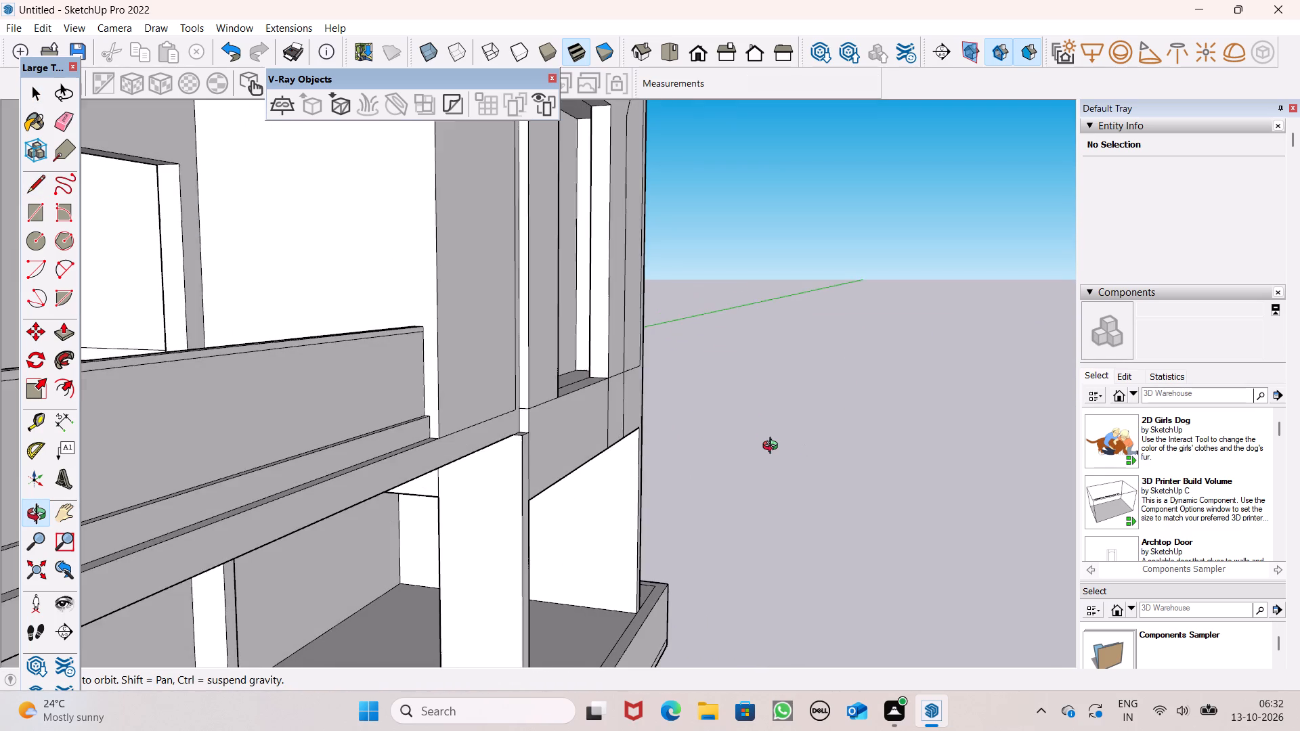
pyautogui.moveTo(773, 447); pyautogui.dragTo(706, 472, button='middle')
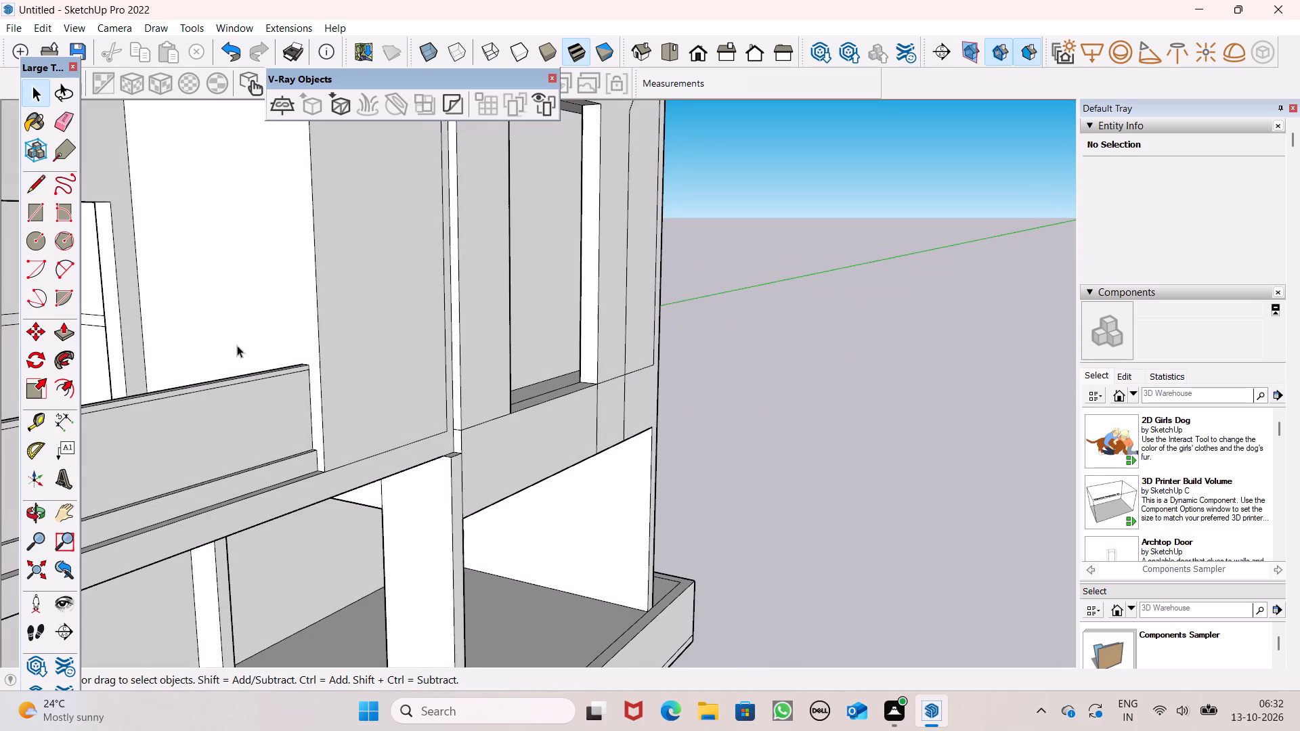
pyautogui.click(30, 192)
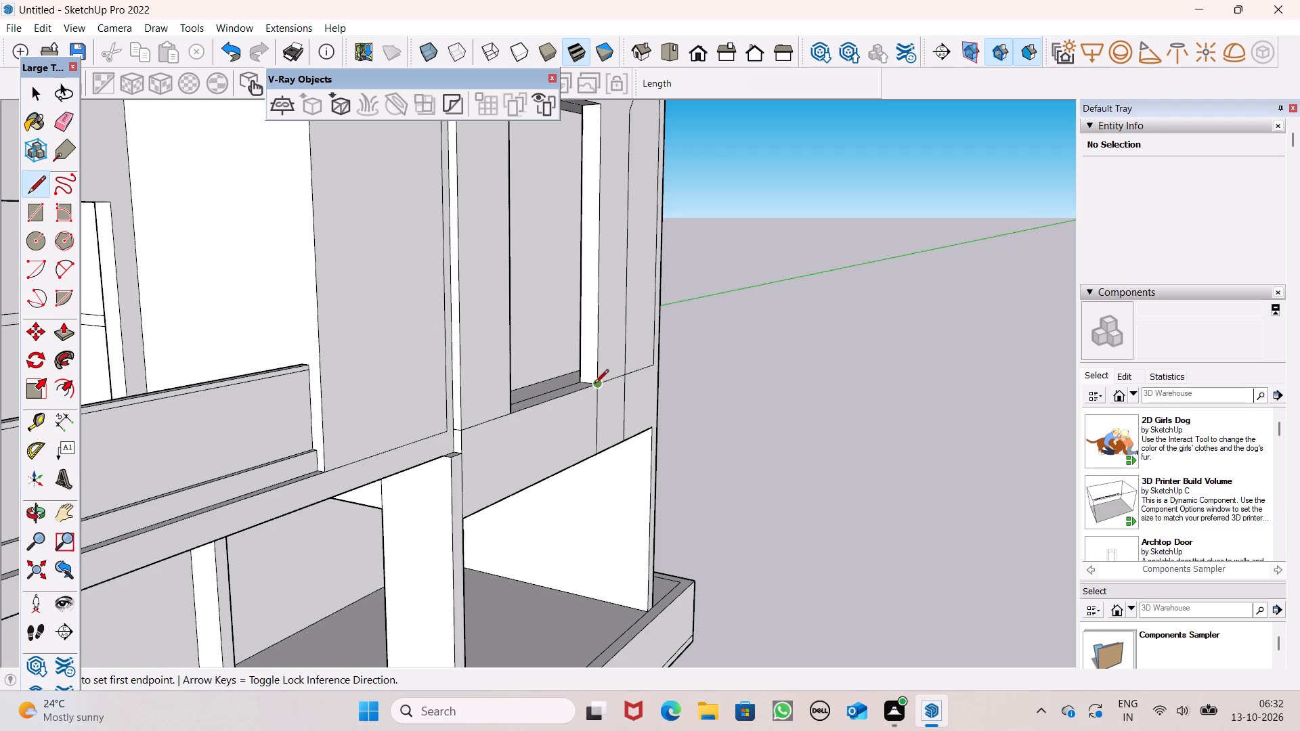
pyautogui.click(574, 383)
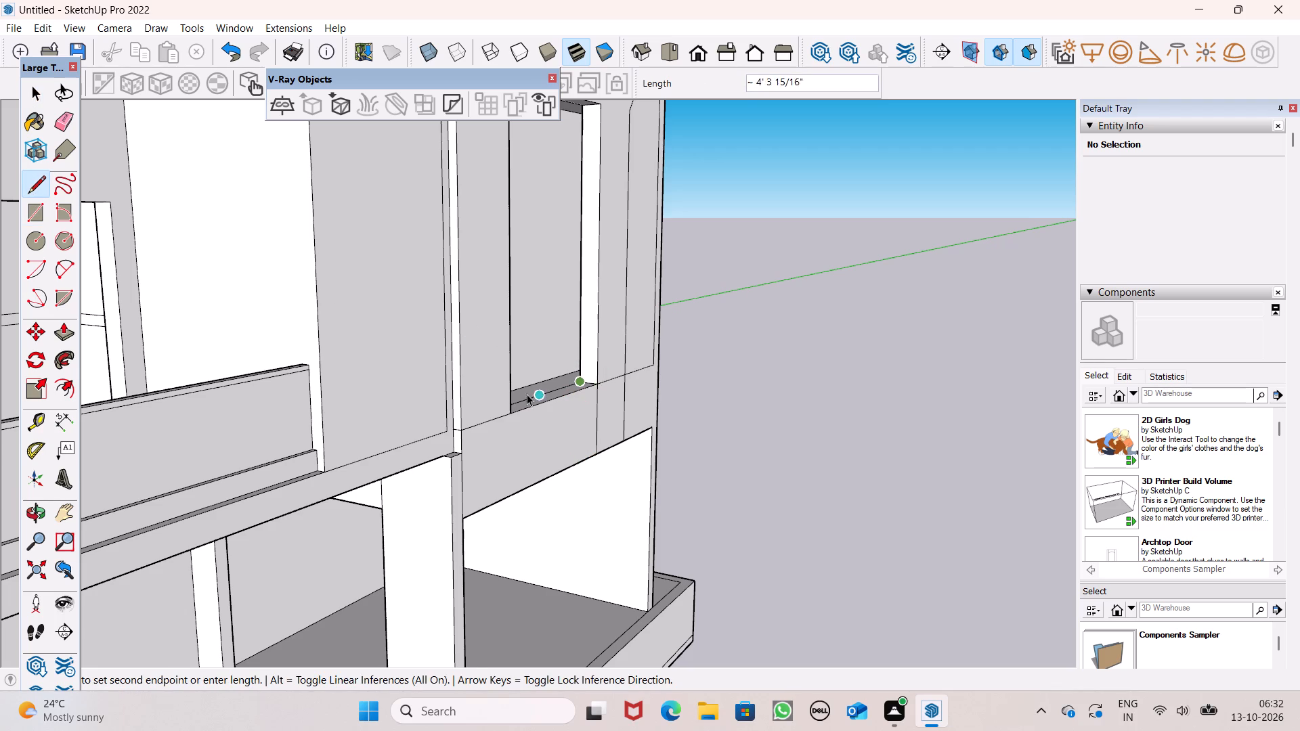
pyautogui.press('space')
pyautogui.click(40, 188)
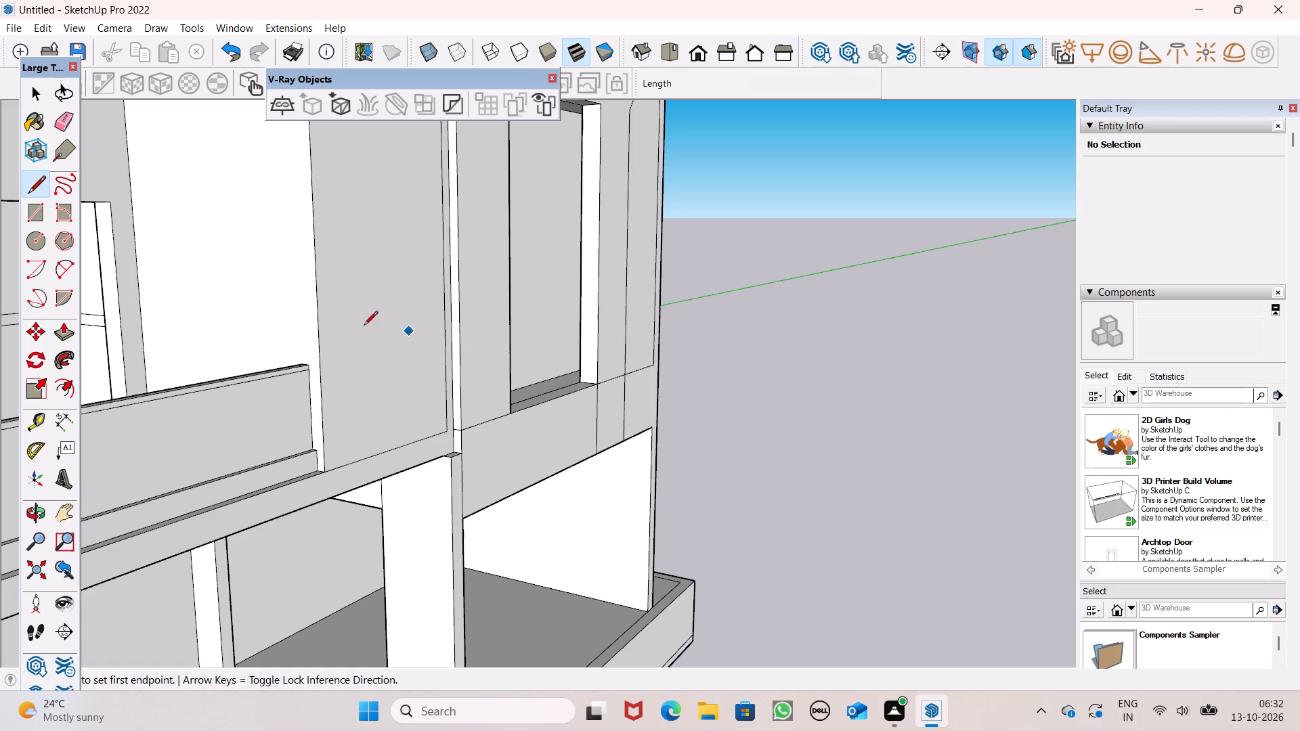
# Erase the short horizontal edge between the two vertical lines at the filled strip's base.
pyautogui.click(67, 129)
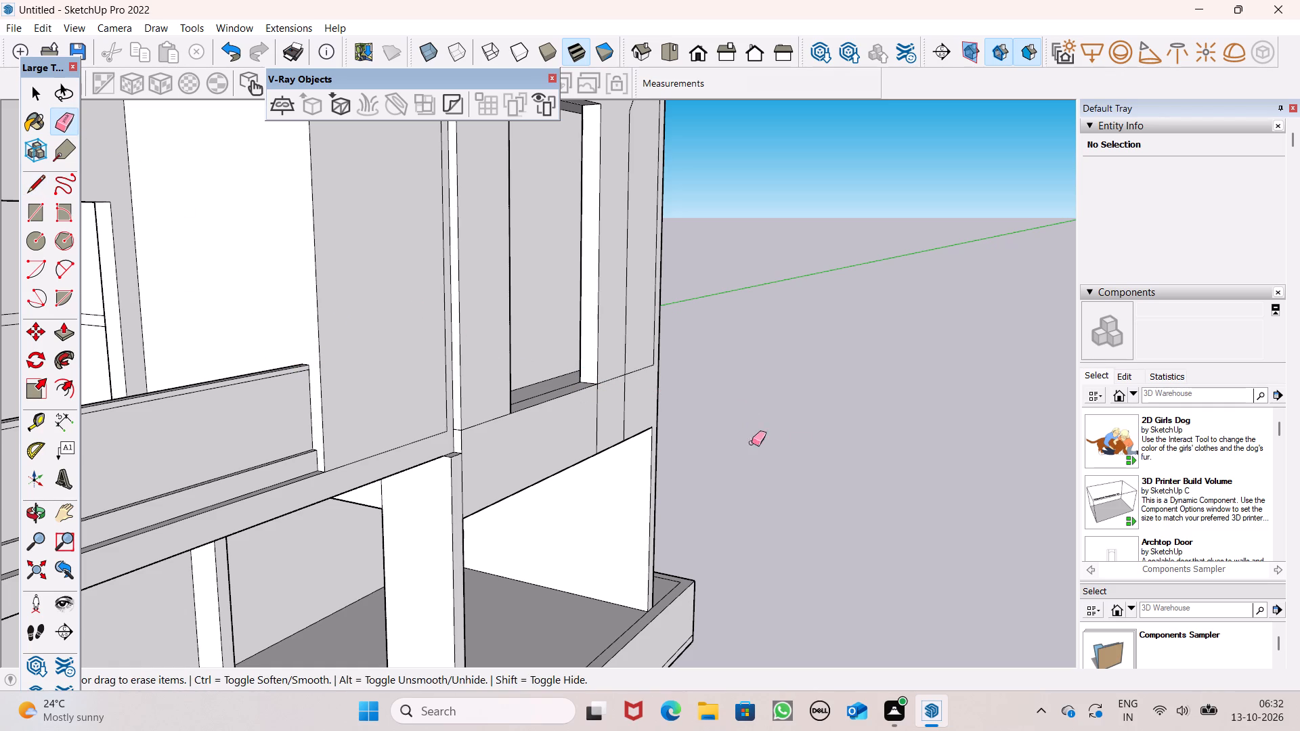
pyautogui.moveTo(619, 373); pyautogui.dragTo(617, 379)
# Draw a line about 3' 5" long from the opening's outer top corner to the lower end of the outer diagonal.
pyautogui.scroll(-3, 709, 466)
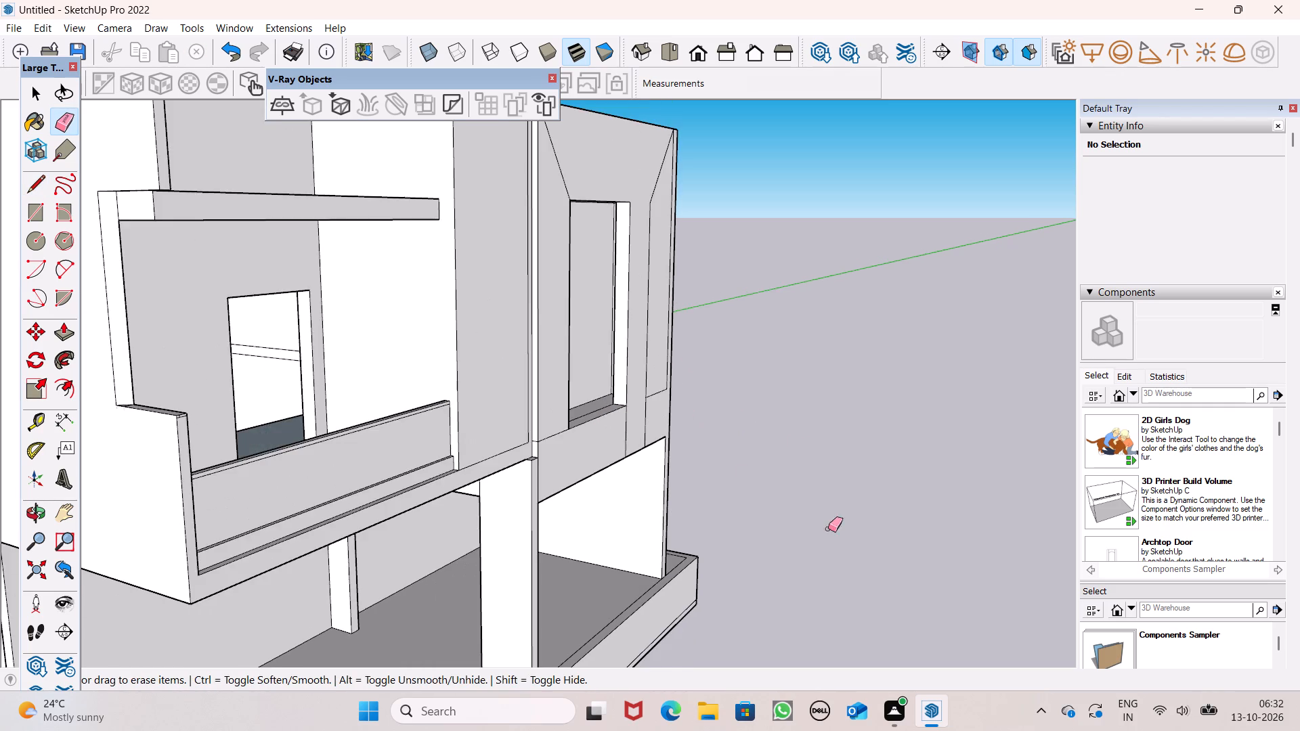
pyautogui.moveTo(821, 539); pyautogui.dragTo(676, 600, button='middle')
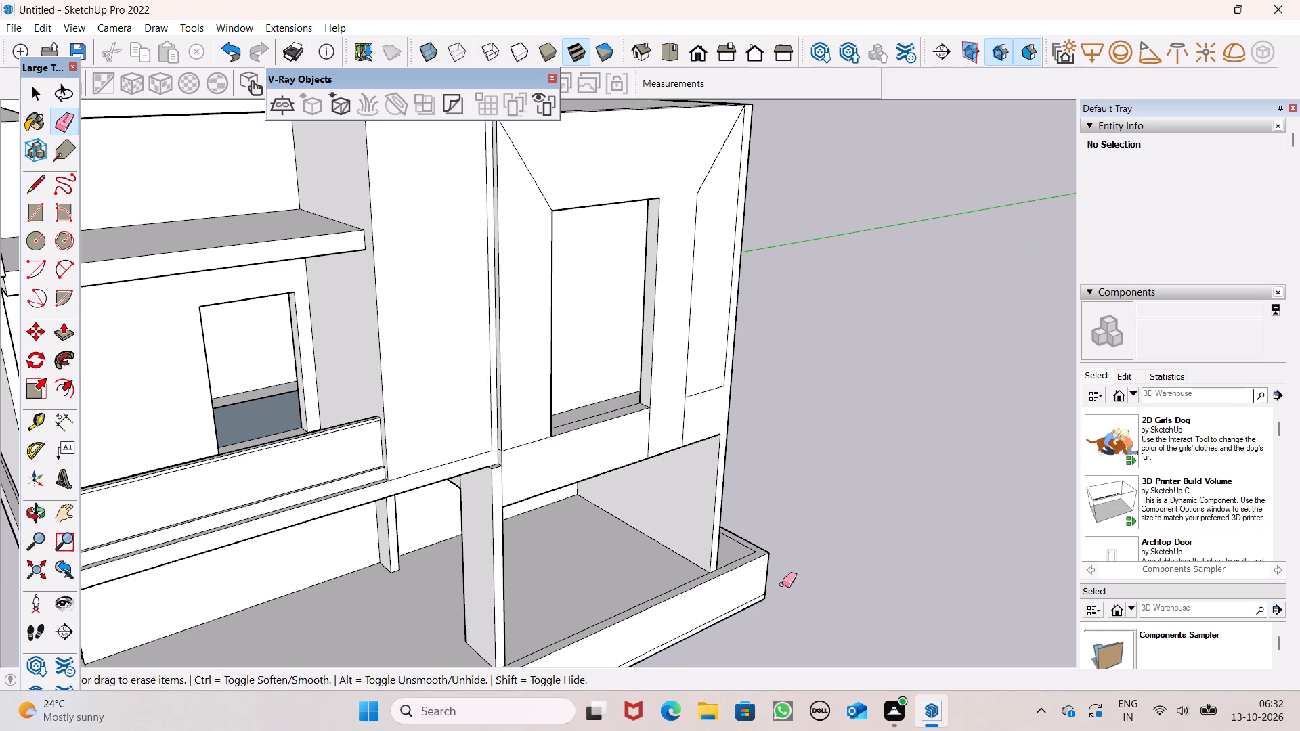
pyautogui.scroll(-3, 784, 581)
pyautogui.moveTo(836, 592); pyautogui.dragTo(361, 557, button='middle')
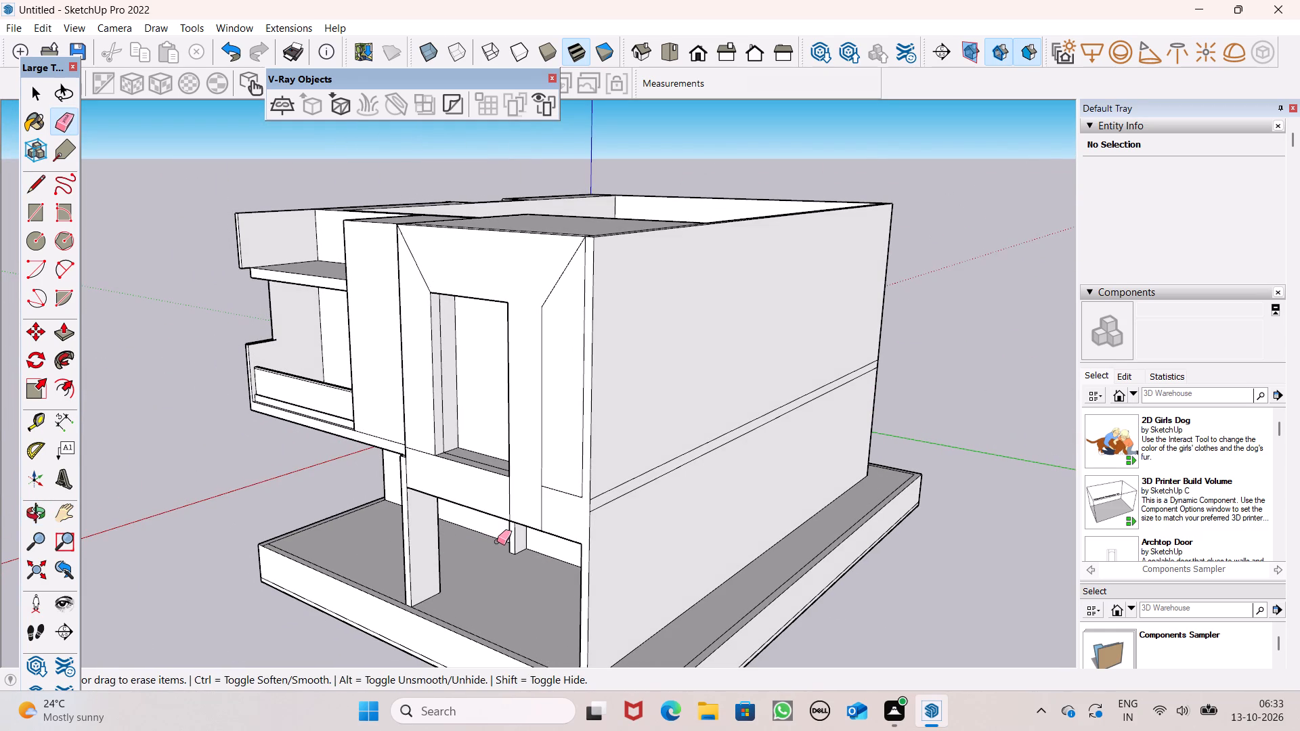
pyautogui.click(35, 201)
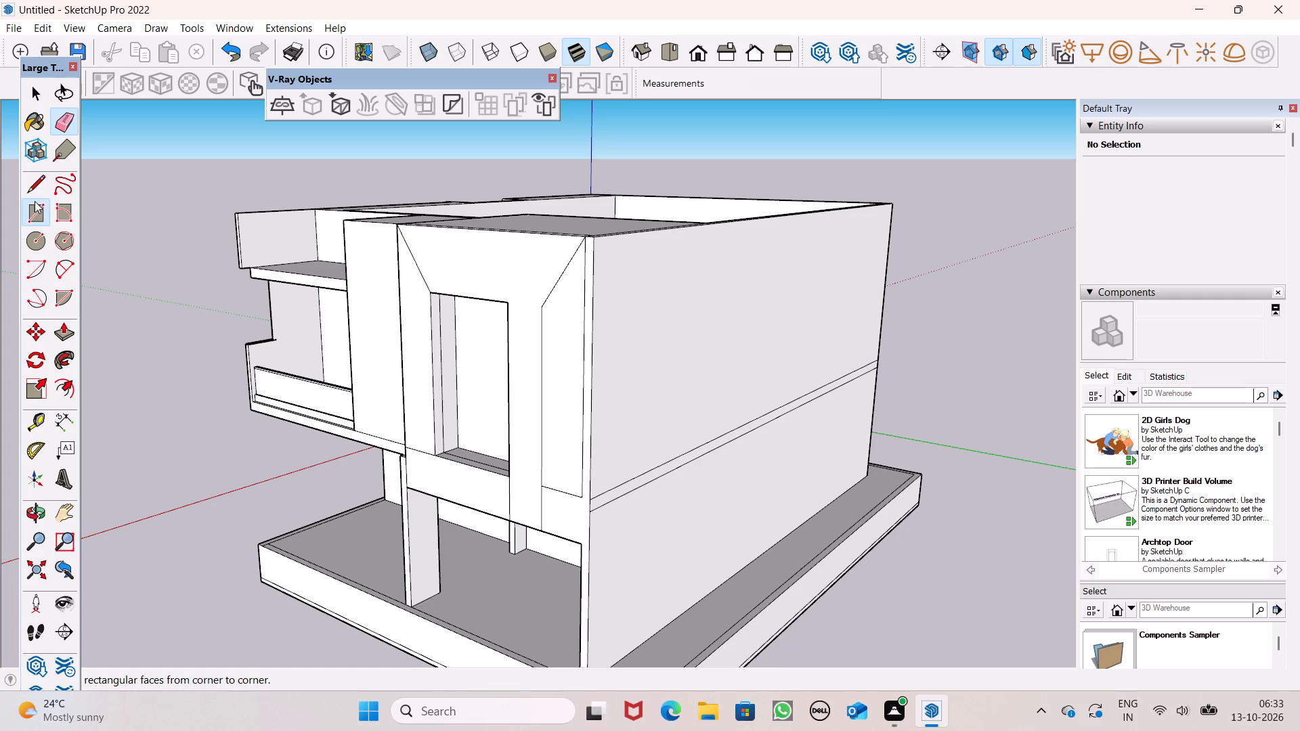
pyautogui.click(42, 197)
pyautogui.scroll(-1, 374, 357)
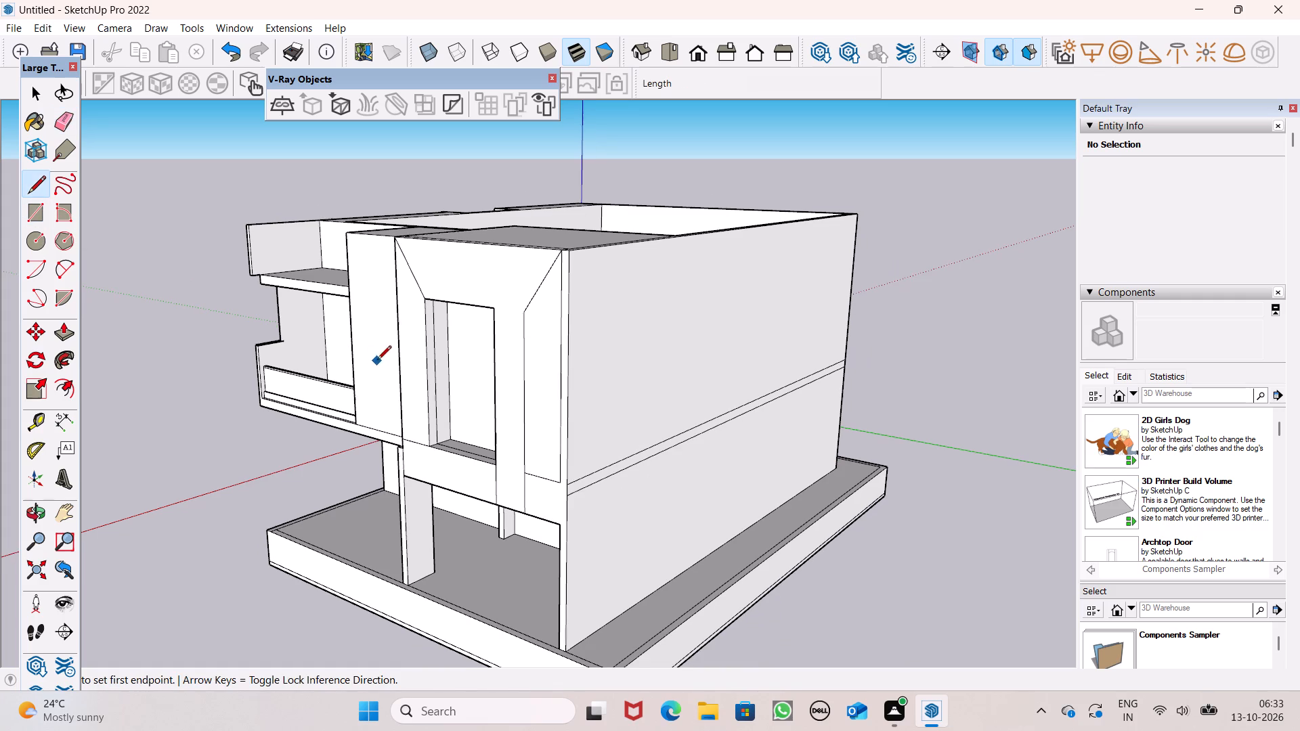
pyautogui.scroll(-1, 421, 331)
pyautogui.moveTo(513, 356); pyautogui.dragTo(645, 404, button='middle')
pyautogui.scroll(2, 662, 351)
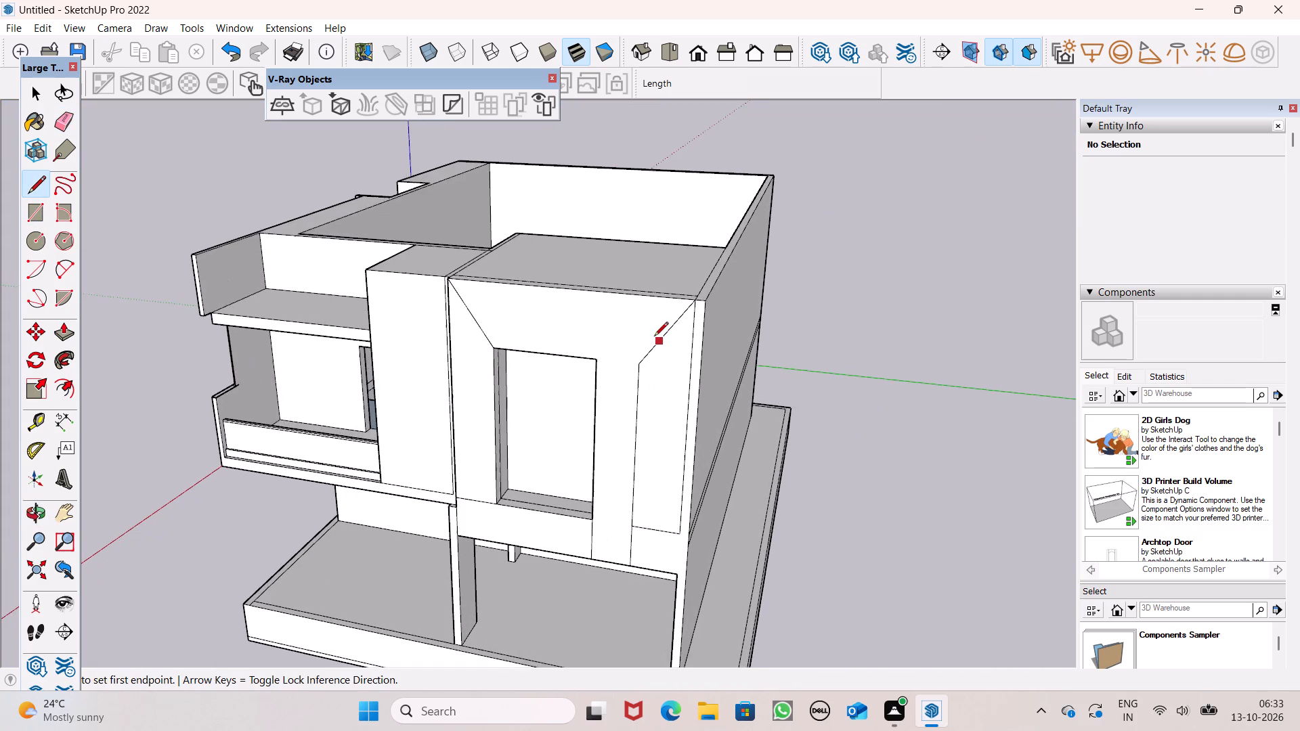
pyautogui.scroll(1, 654, 337)
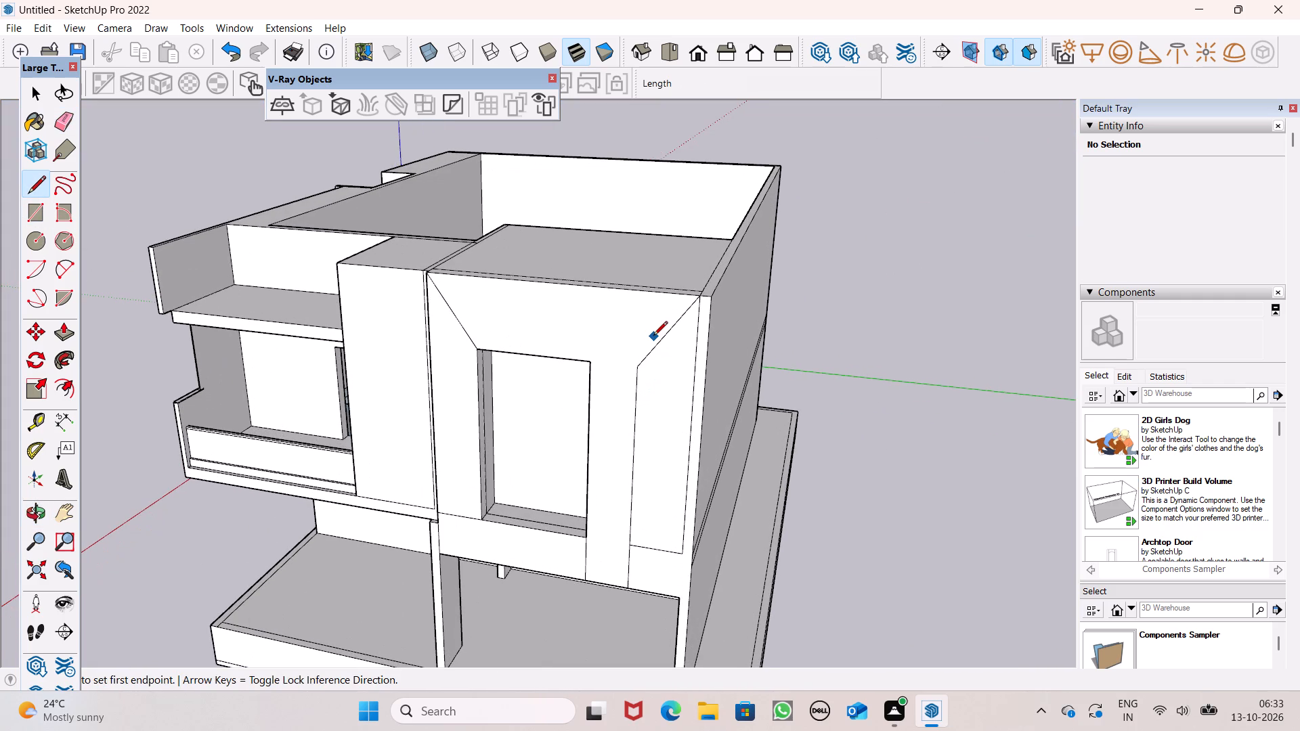
pyautogui.moveTo(657, 334); pyautogui.dragTo(713, 386, button='middle')
pyautogui.scroll(5, 688, 397)
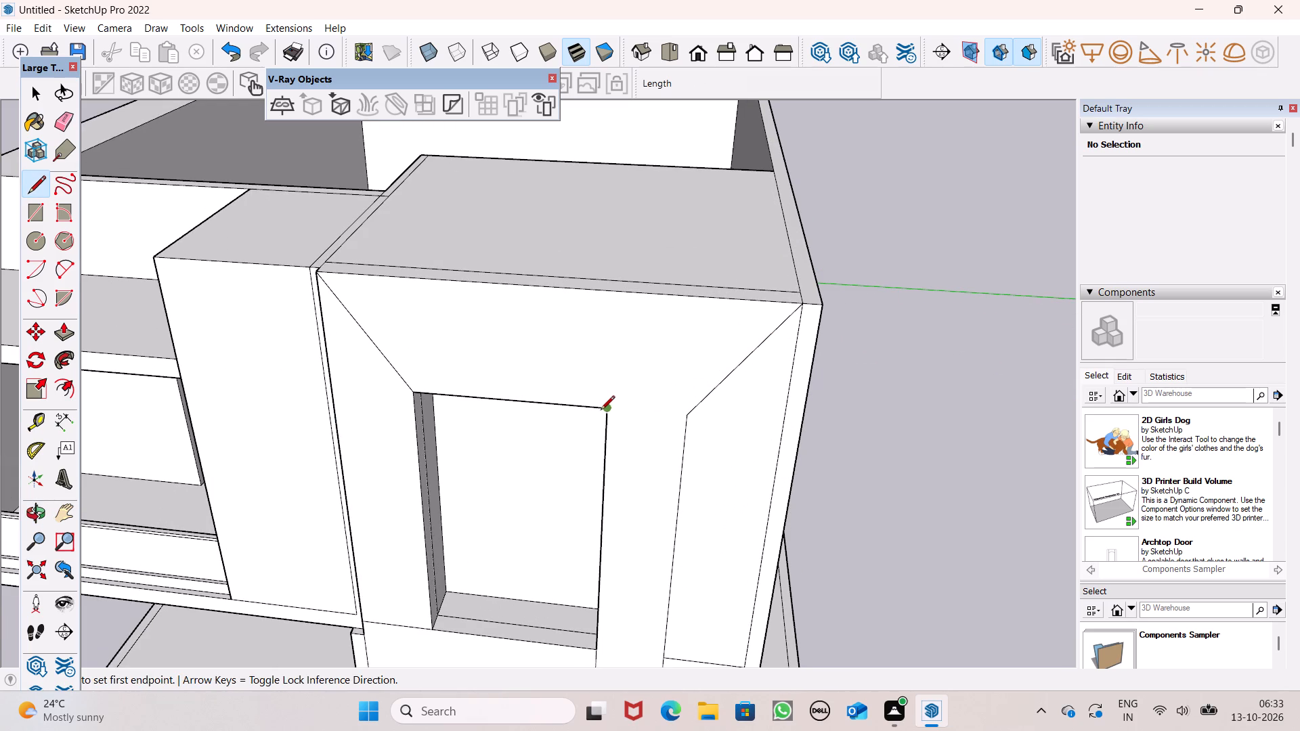
pyautogui.click(601, 412)
pyautogui.click(686, 414)
pyautogui.press('space')
# Examine the whole house from the front and from its side.
pyautogui.scroll(-4, 791, 269)
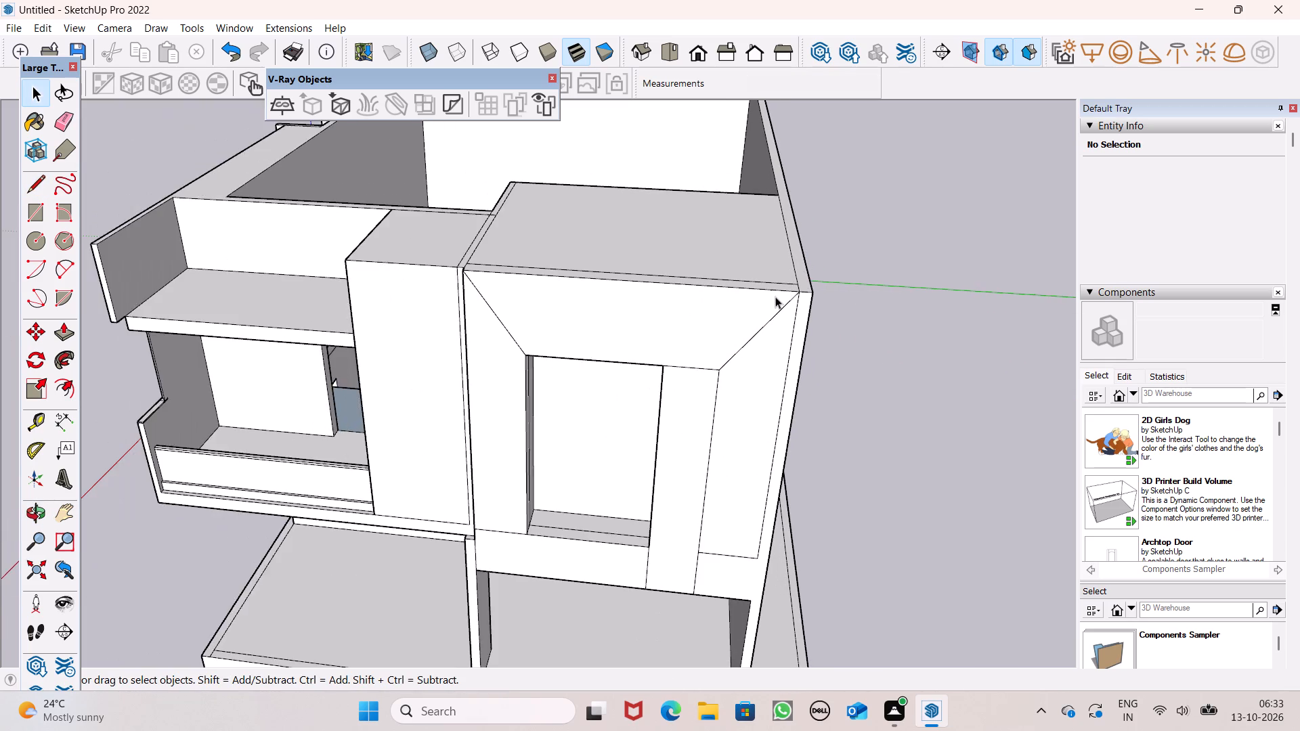
pyautogui.scroll(-5, 775, 298)
pyautogui.moveTo(743, 445); pyautogui.dragTo(829, 357, button='middle')
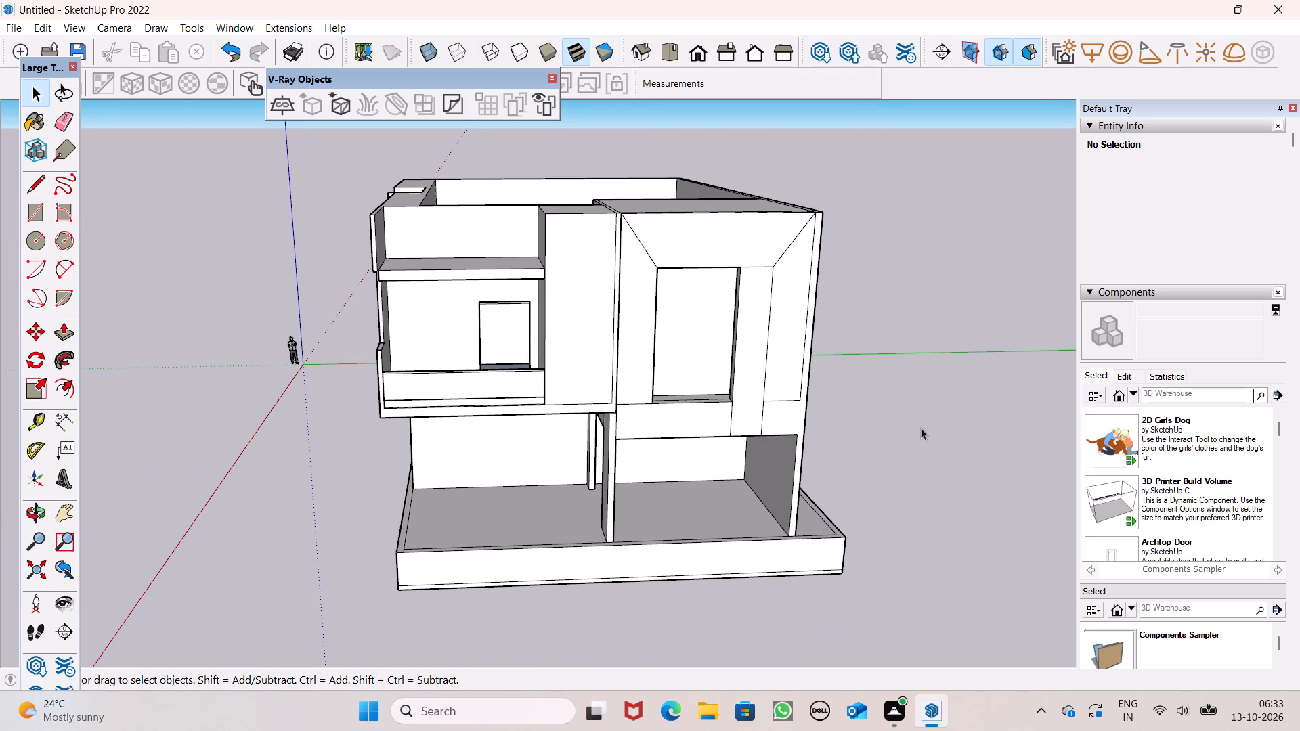
pyautogui.scroll(-3, 864, 390)
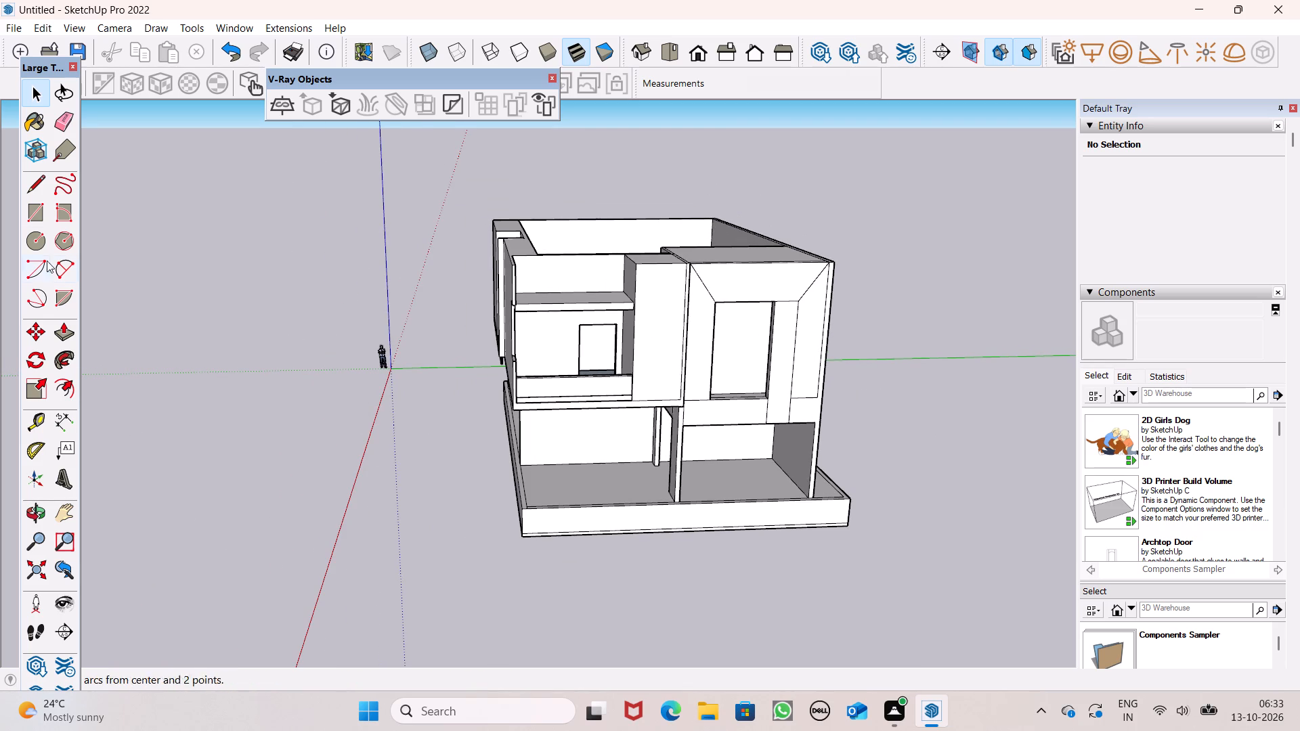
pyautogui.click(35, 190)
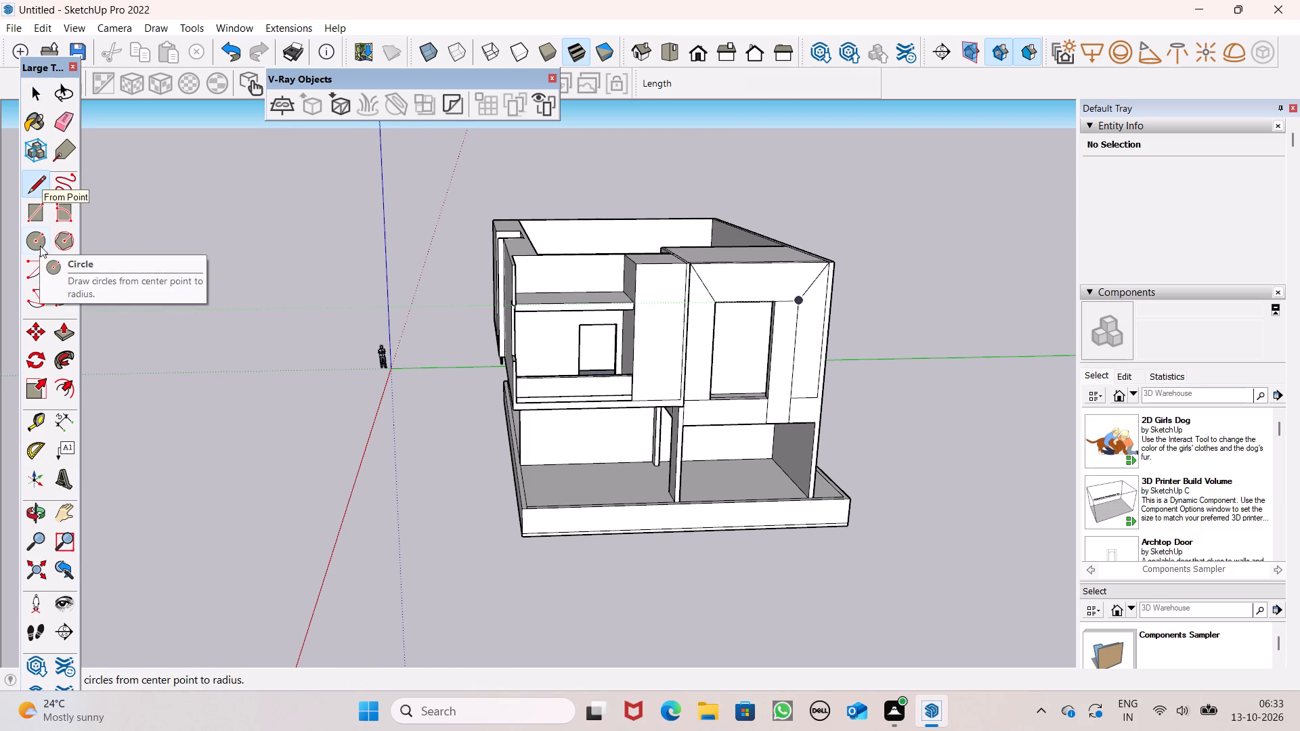
pyautogui.moveTo(169, 340); pyautogui.dragTo(159, 322, button='middle')
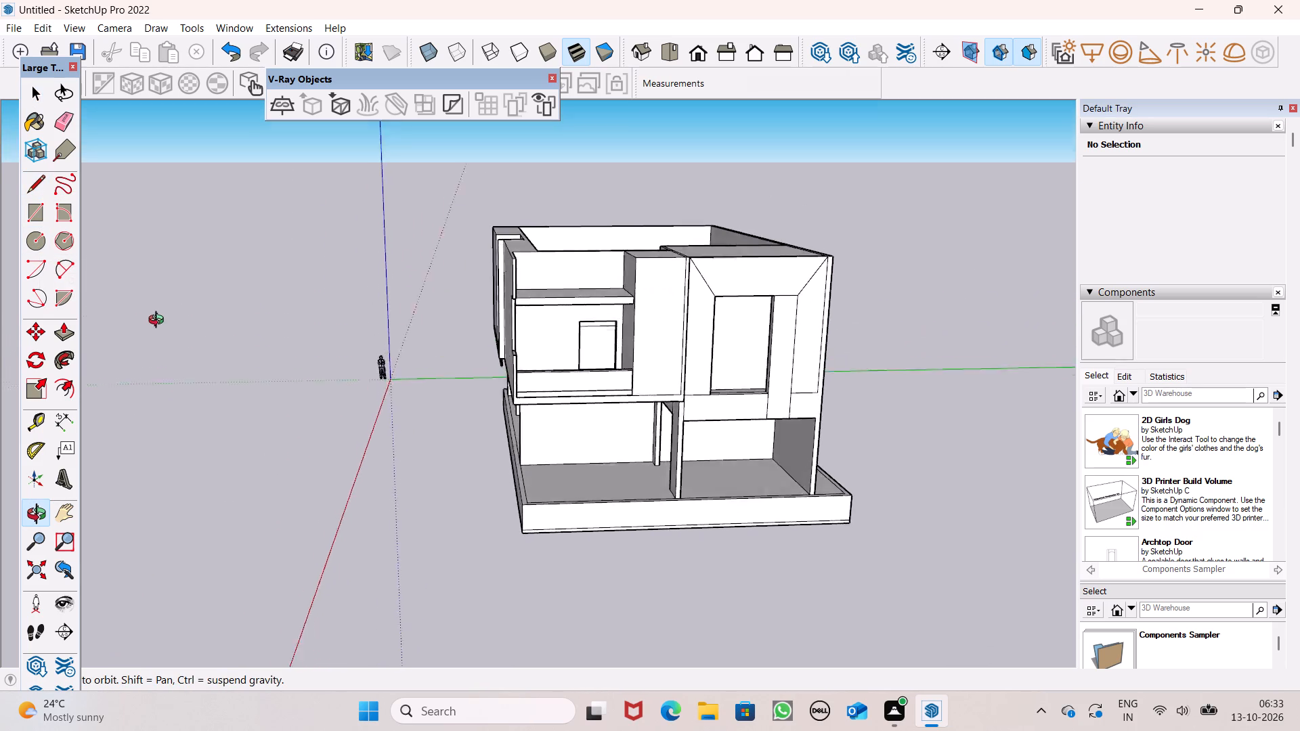
pyautogui.moveTo(159, 322); pyautogui.dragTo(750, 324, button='middle')
pyautogui.scroll(-2, 645, 304)
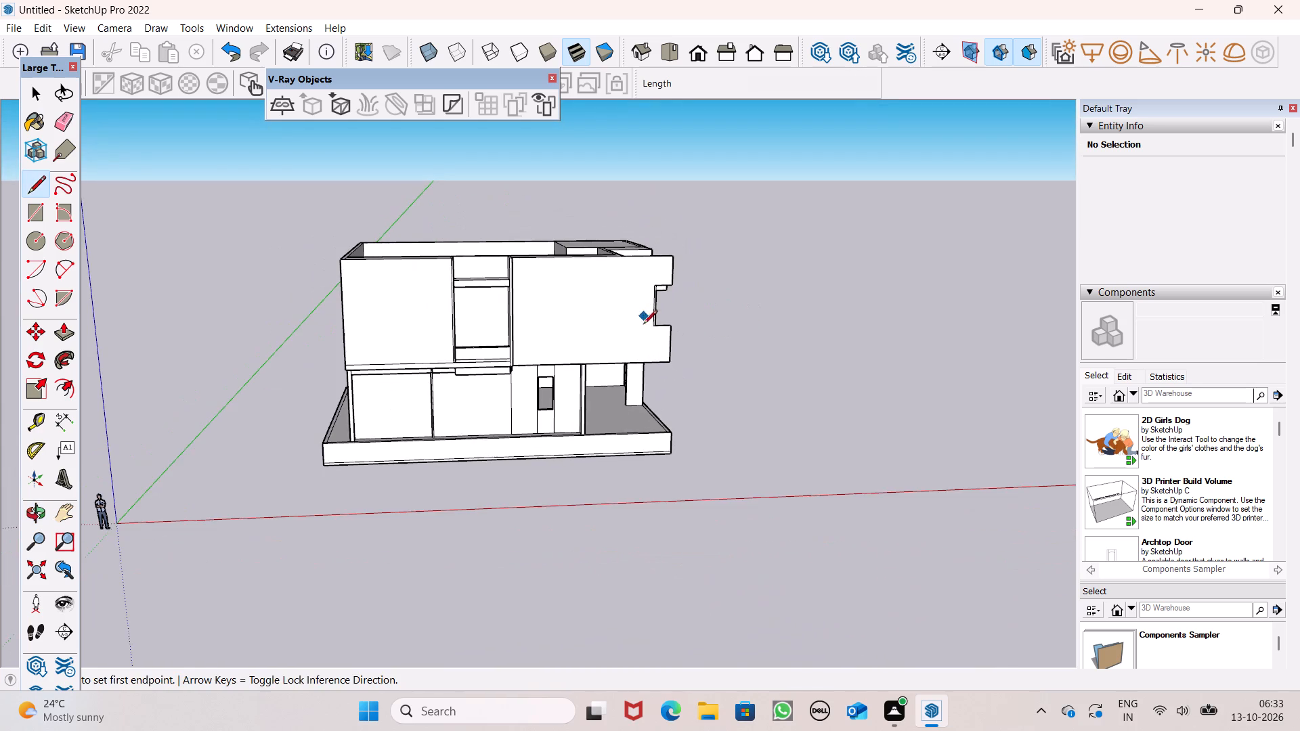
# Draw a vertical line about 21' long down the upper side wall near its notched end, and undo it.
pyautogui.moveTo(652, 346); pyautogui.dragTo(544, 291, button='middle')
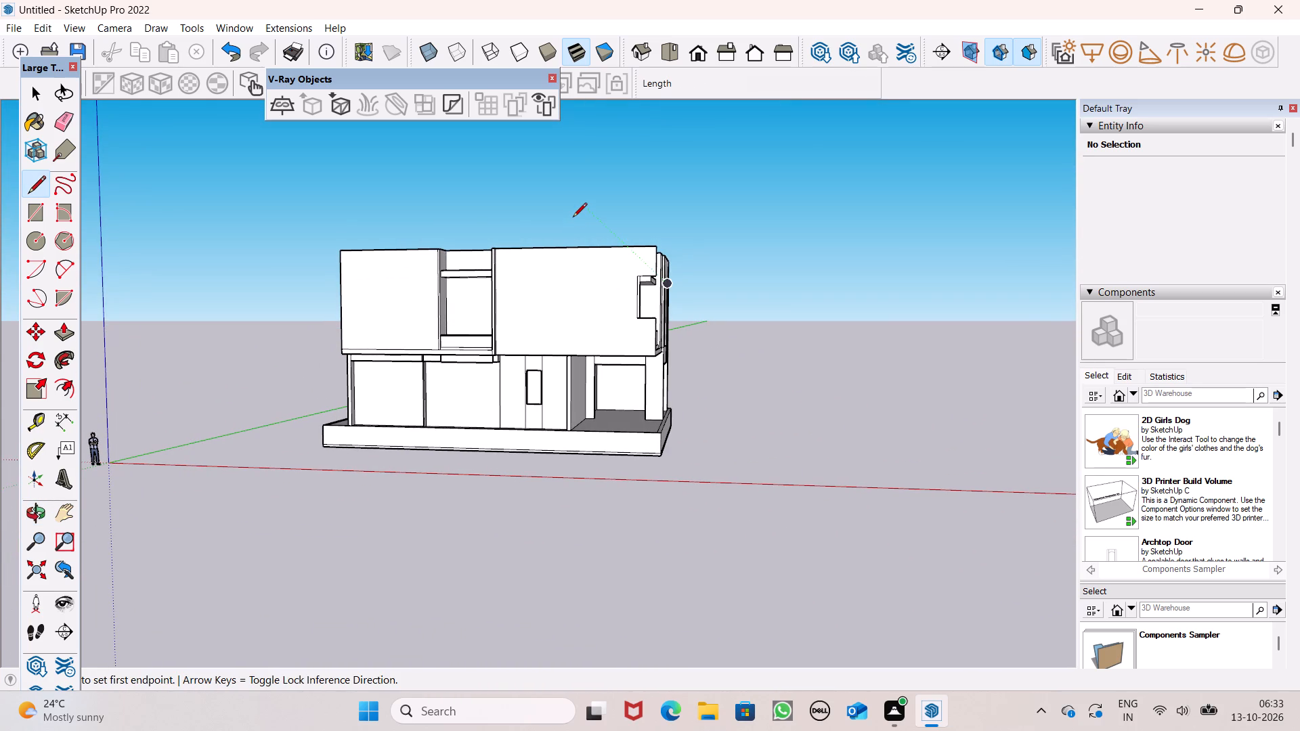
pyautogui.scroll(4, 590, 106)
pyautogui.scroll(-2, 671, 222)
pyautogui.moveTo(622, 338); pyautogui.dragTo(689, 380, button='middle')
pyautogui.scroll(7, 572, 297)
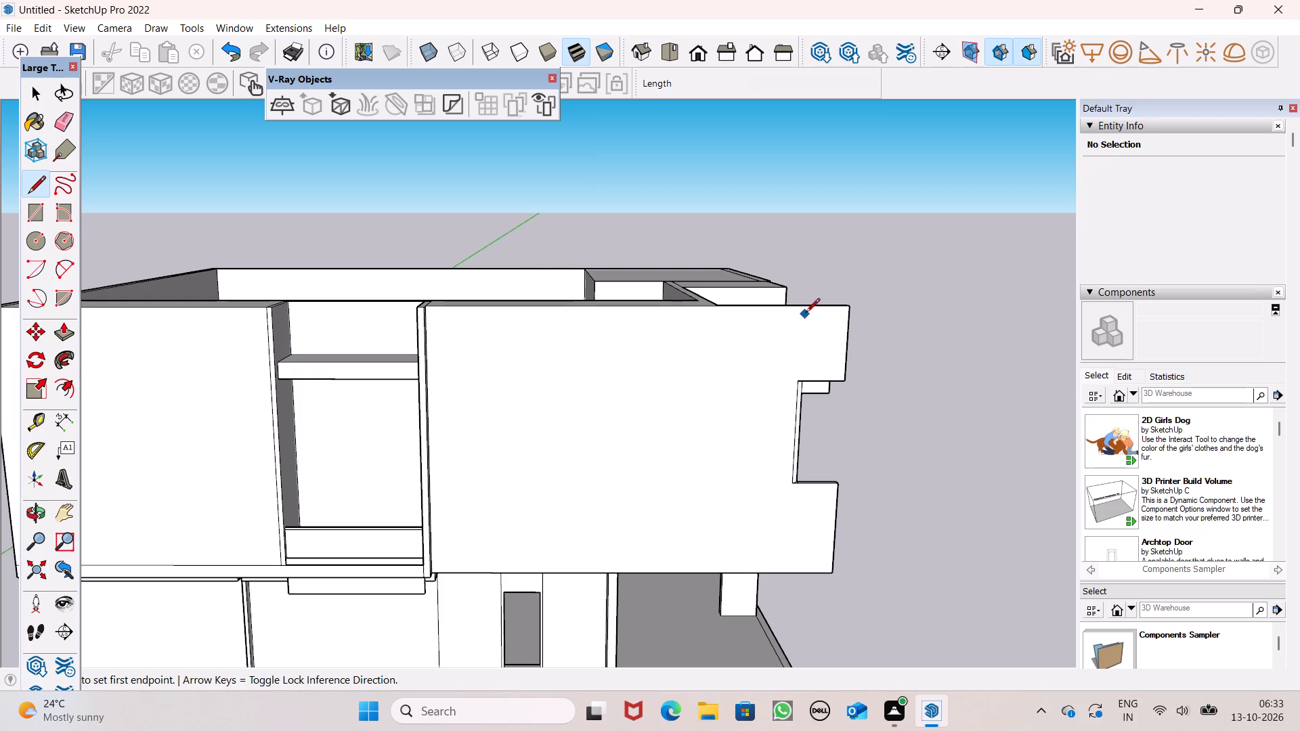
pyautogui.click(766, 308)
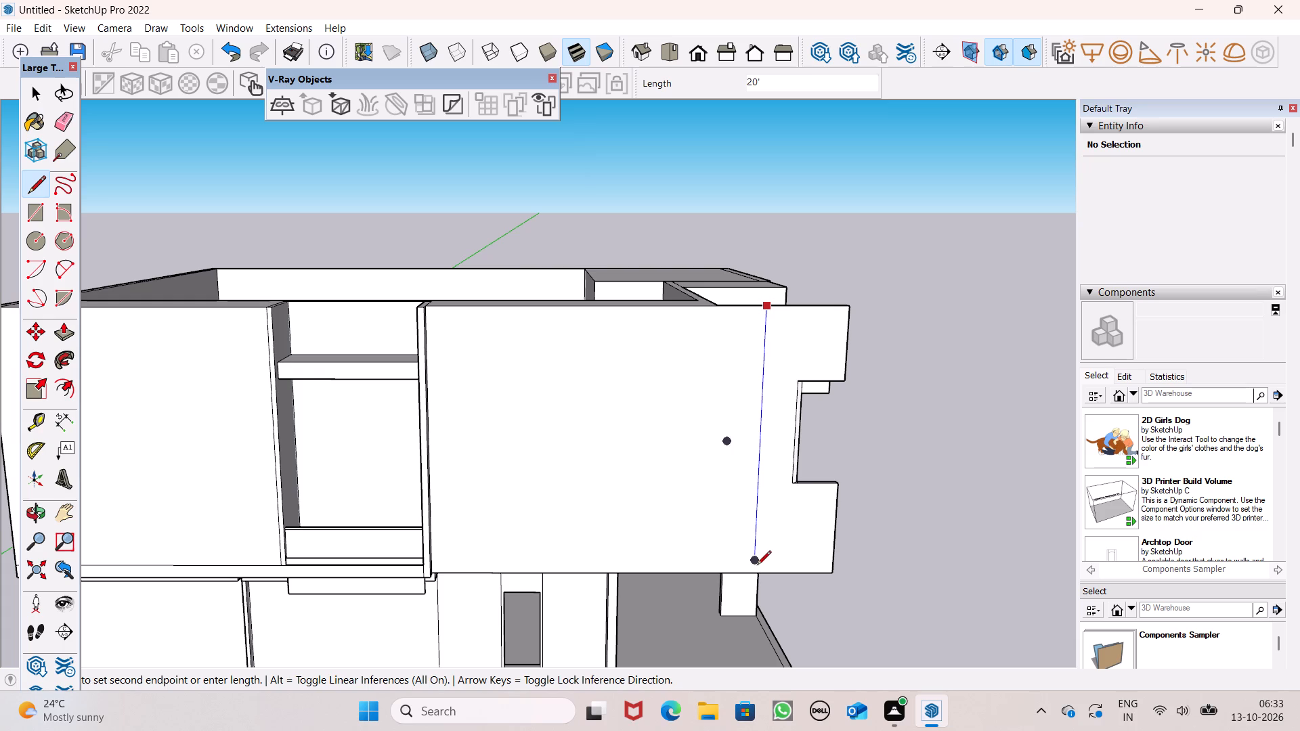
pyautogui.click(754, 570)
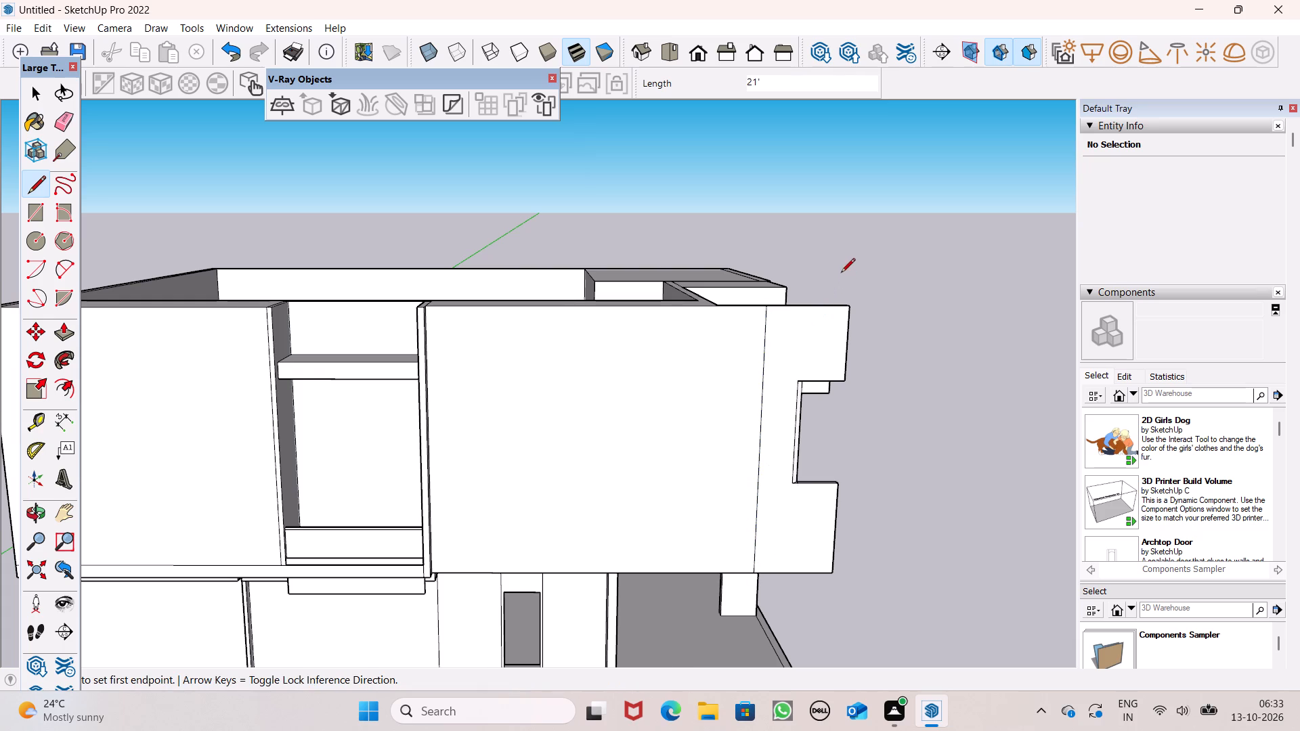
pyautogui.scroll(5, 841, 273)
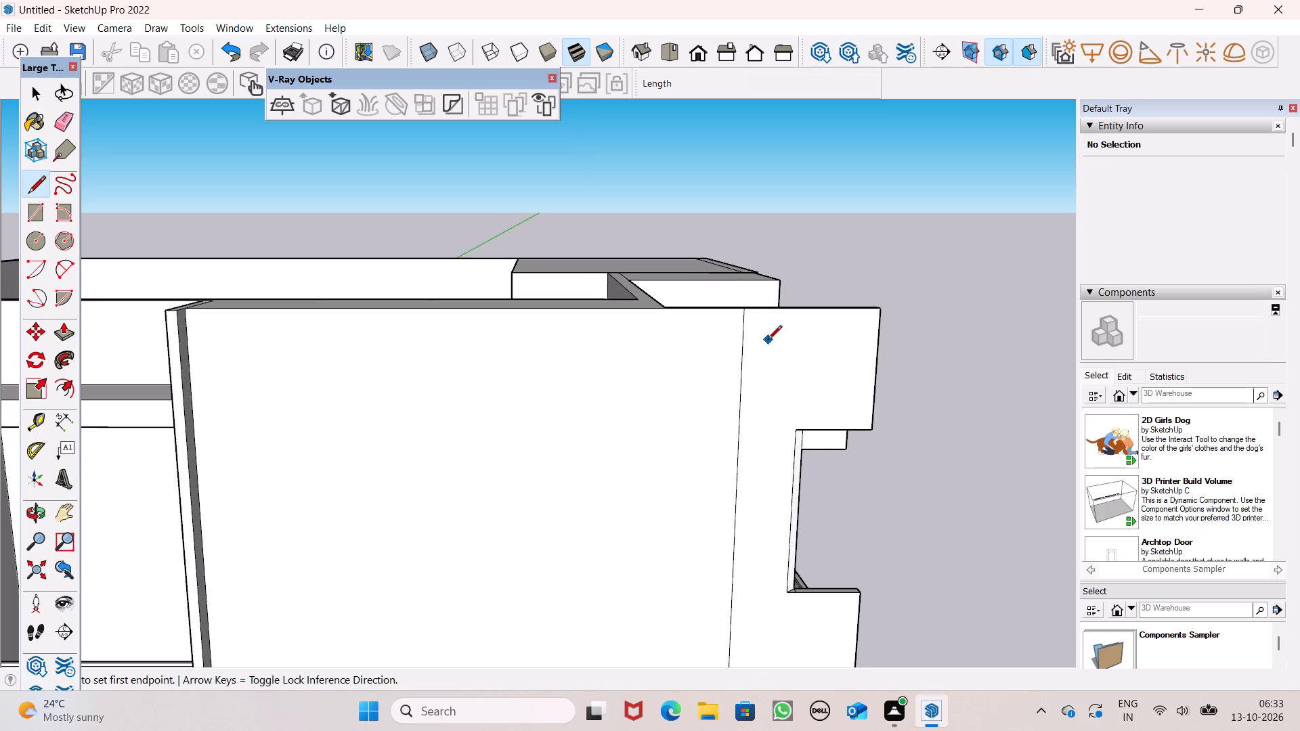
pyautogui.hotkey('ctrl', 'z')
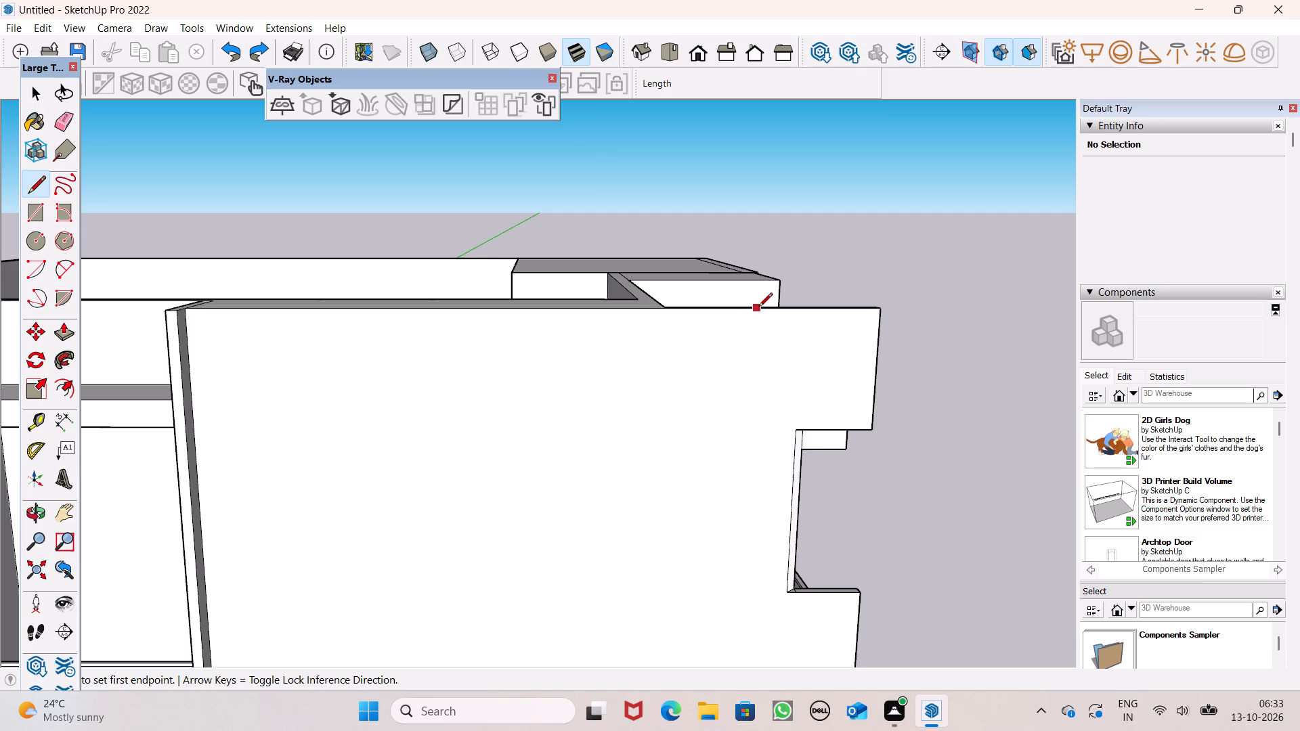
# Draw a vertical line about 21' long from the top edge to the bottom edge of the upper side wall, near its notched end.
pyautogui.click(761, 308)
pyautogui.scroll(-4, 739, 477)
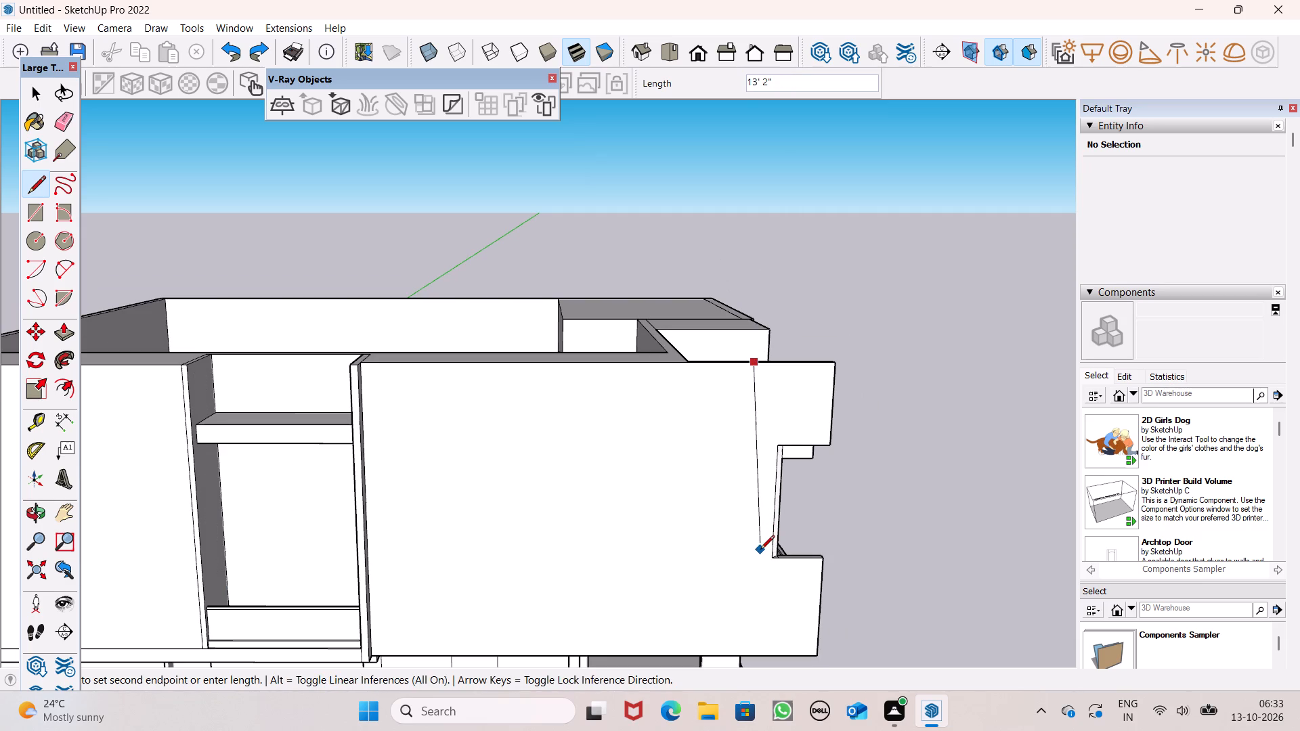
pyautogui.scroll(3, 739, 645)
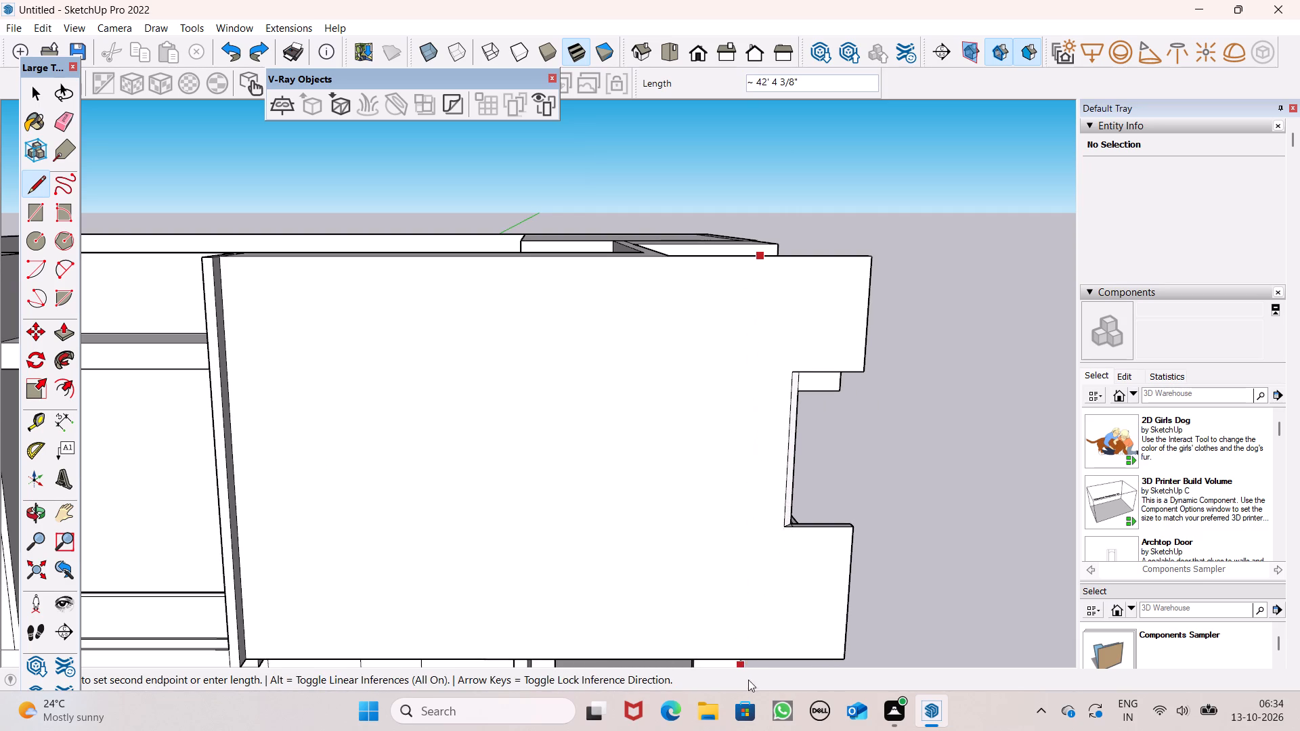
pyautogui.click(740, 657)
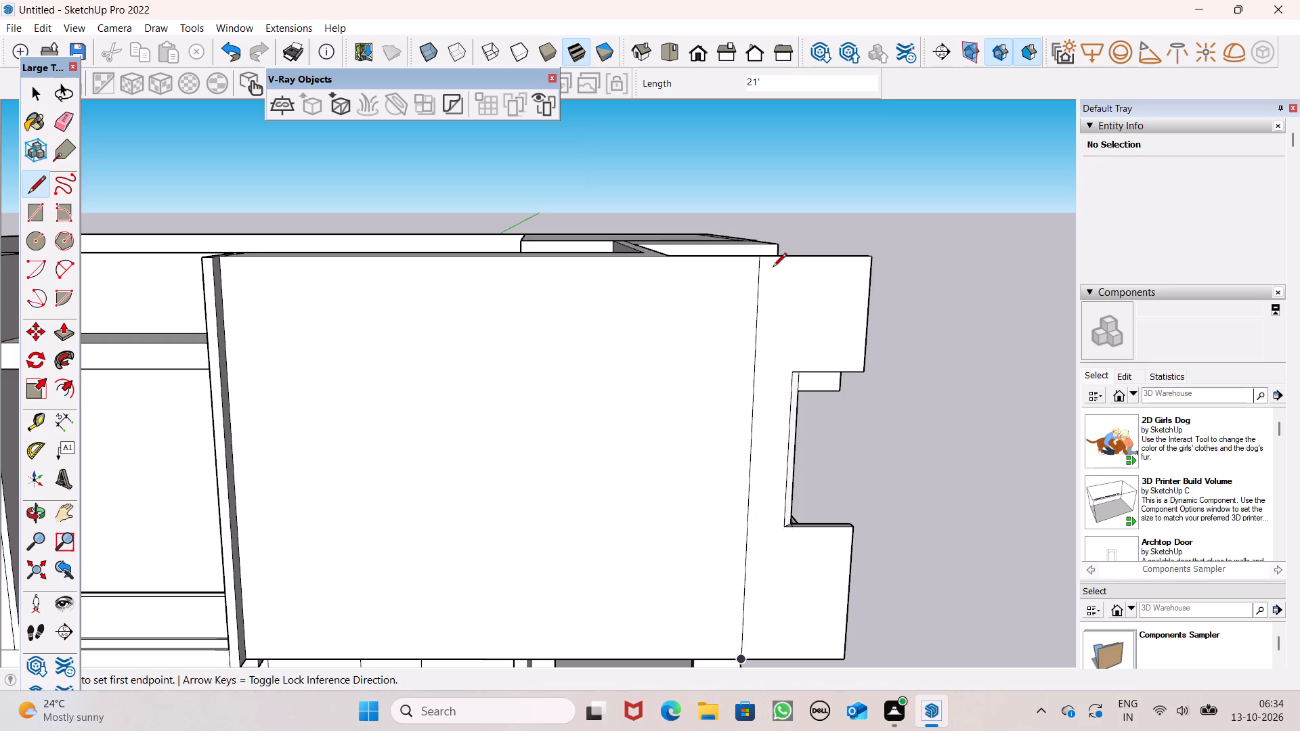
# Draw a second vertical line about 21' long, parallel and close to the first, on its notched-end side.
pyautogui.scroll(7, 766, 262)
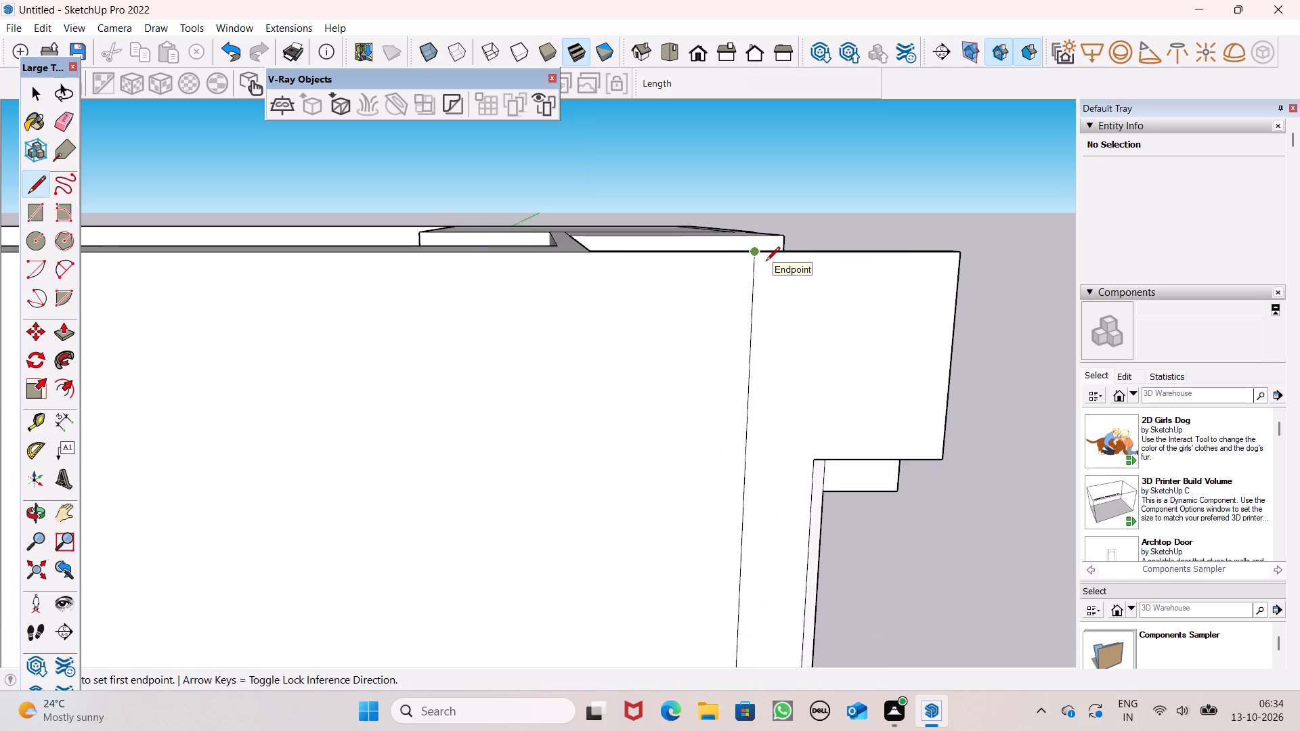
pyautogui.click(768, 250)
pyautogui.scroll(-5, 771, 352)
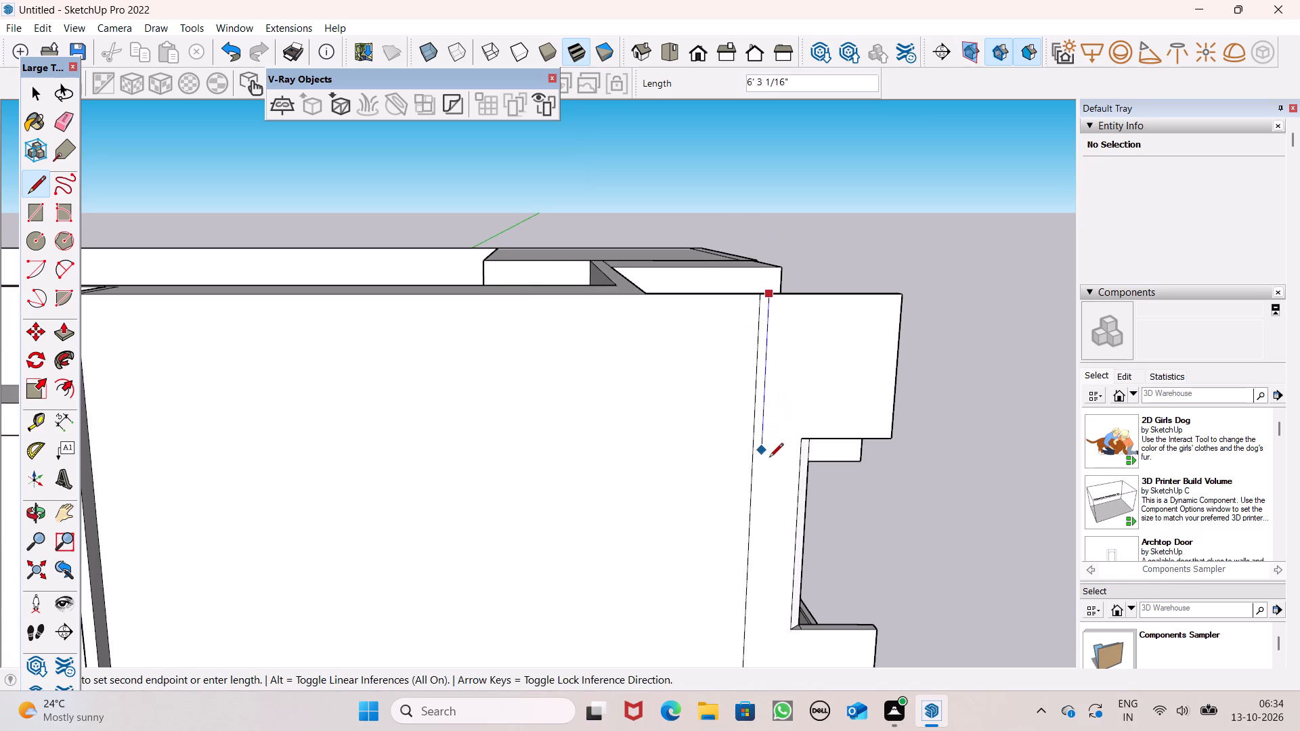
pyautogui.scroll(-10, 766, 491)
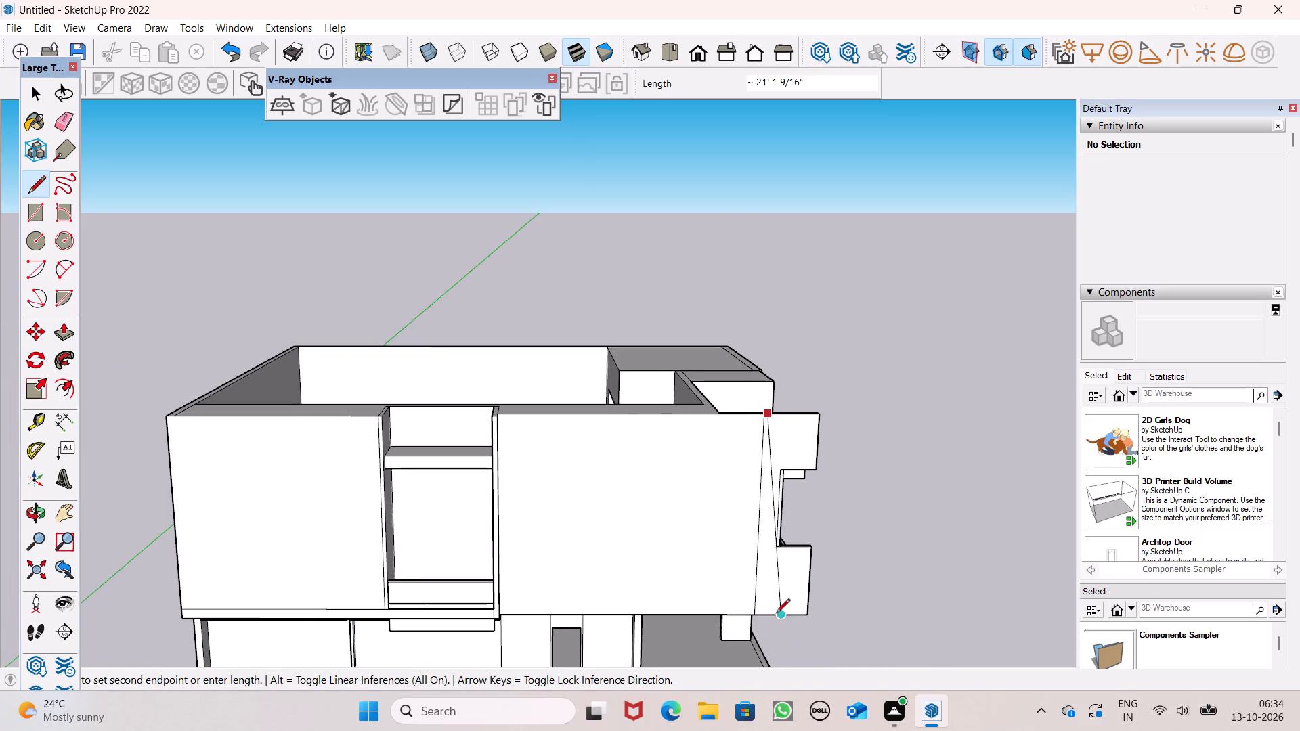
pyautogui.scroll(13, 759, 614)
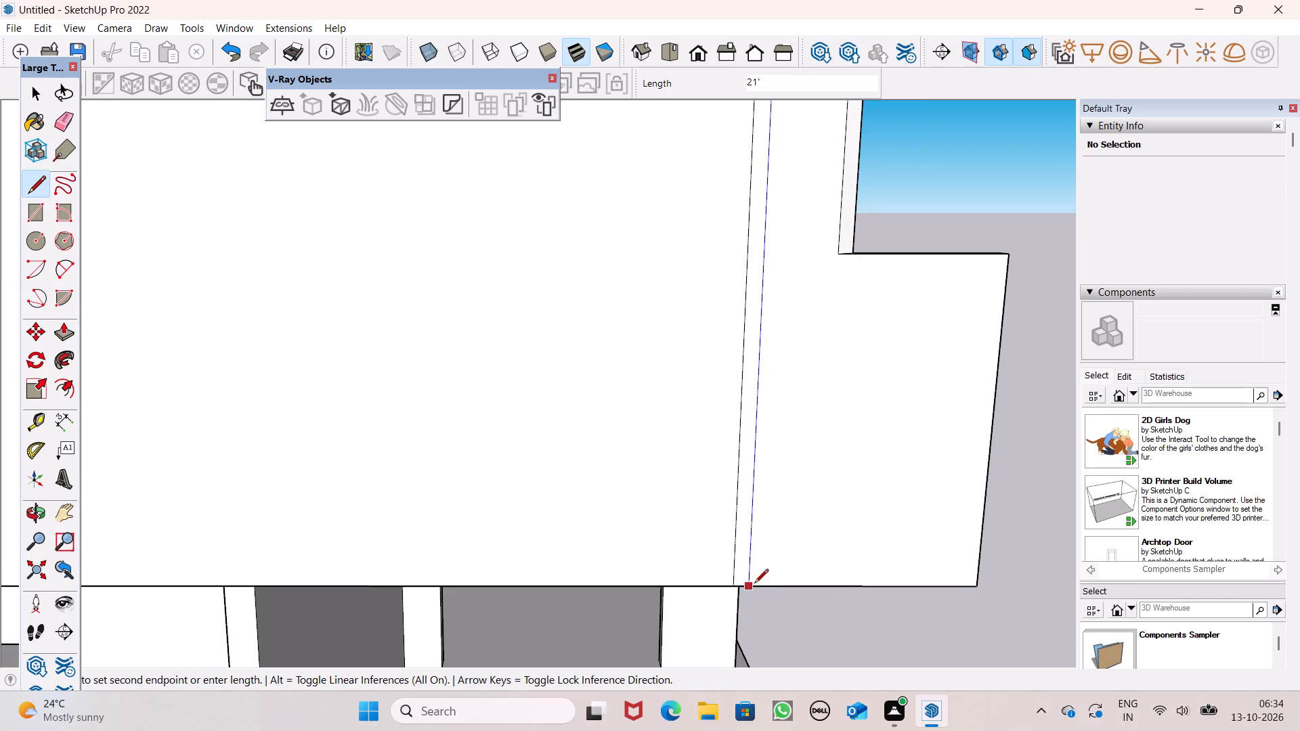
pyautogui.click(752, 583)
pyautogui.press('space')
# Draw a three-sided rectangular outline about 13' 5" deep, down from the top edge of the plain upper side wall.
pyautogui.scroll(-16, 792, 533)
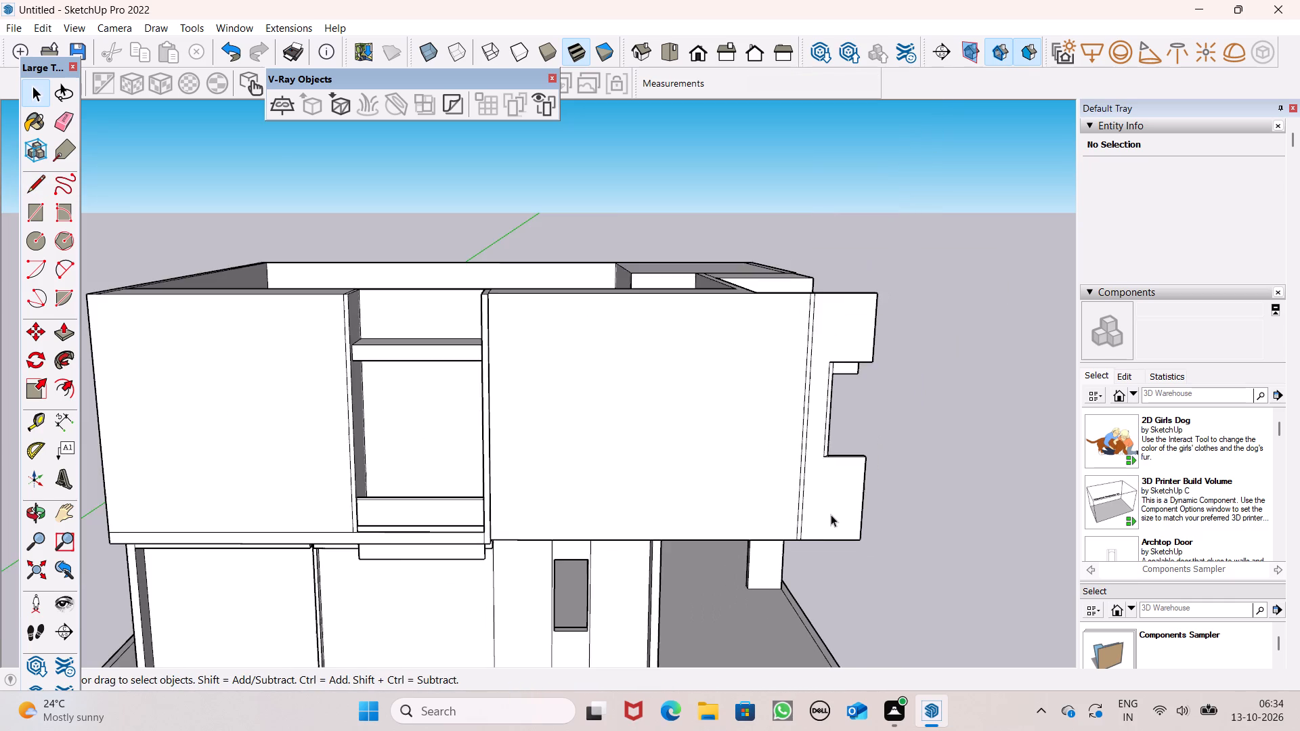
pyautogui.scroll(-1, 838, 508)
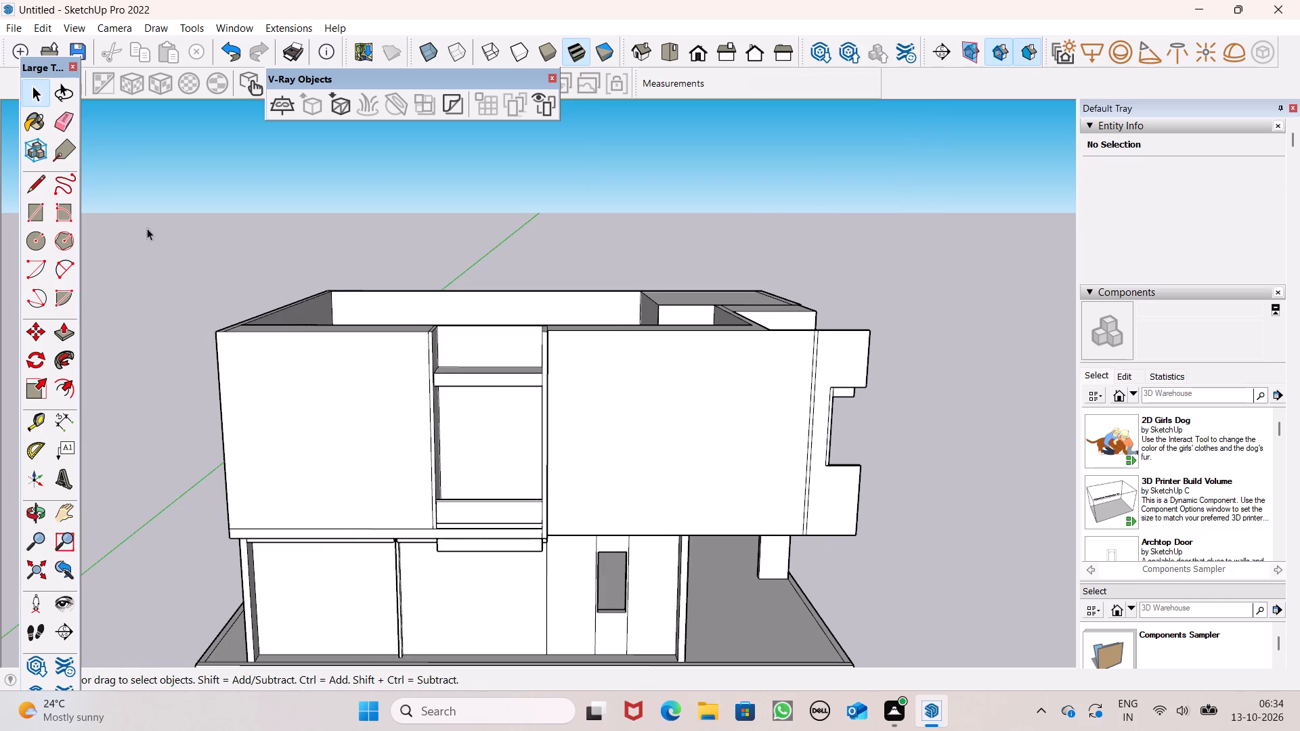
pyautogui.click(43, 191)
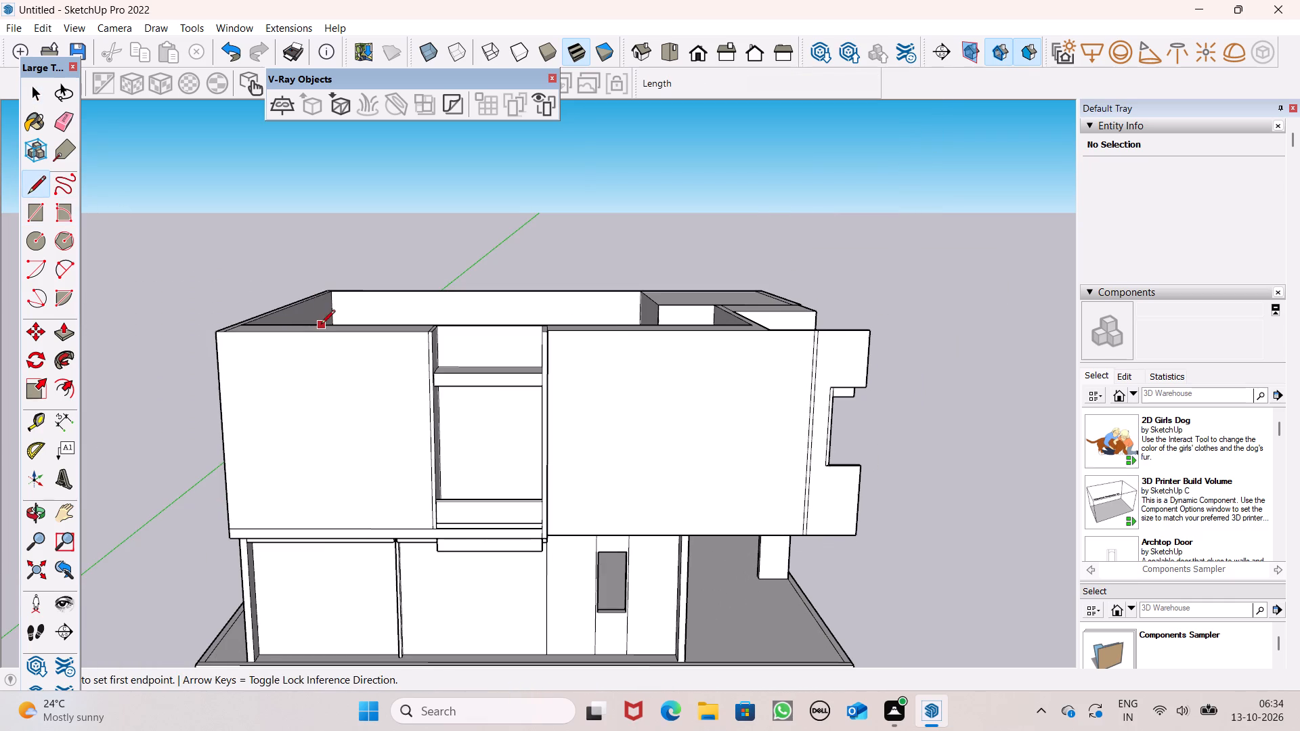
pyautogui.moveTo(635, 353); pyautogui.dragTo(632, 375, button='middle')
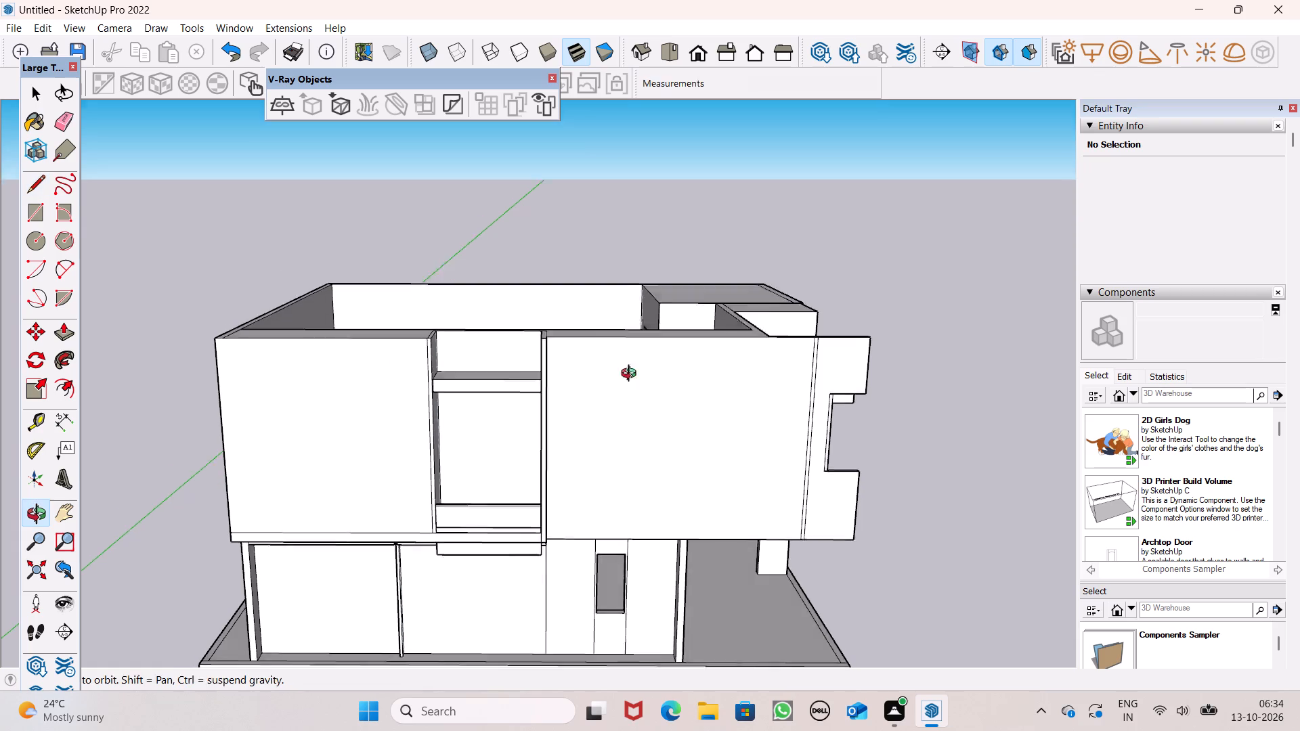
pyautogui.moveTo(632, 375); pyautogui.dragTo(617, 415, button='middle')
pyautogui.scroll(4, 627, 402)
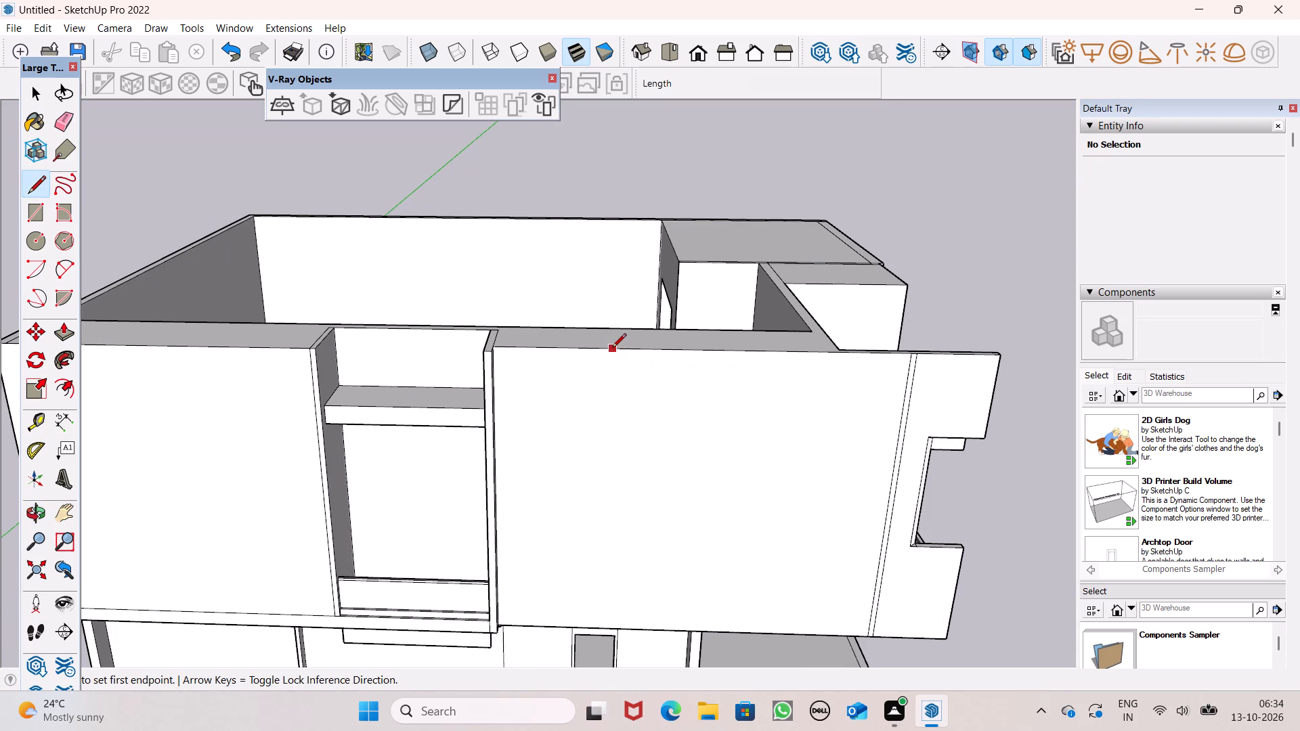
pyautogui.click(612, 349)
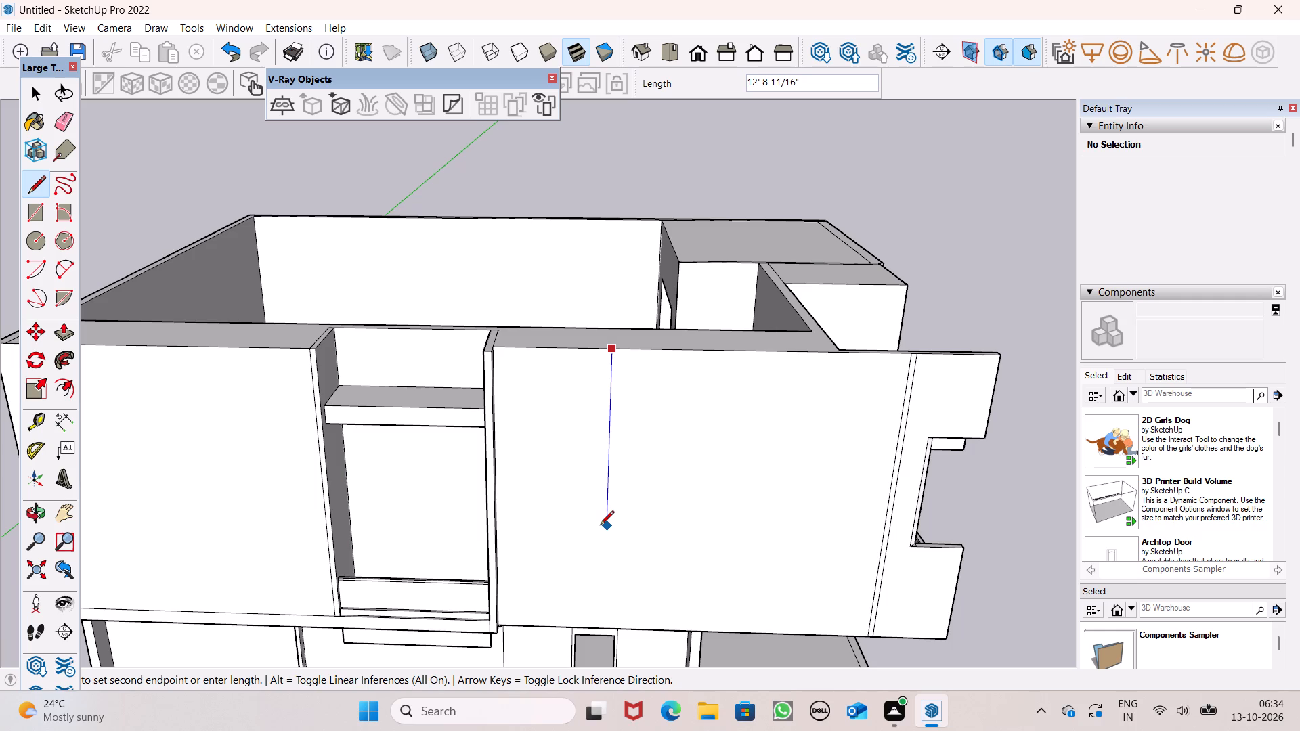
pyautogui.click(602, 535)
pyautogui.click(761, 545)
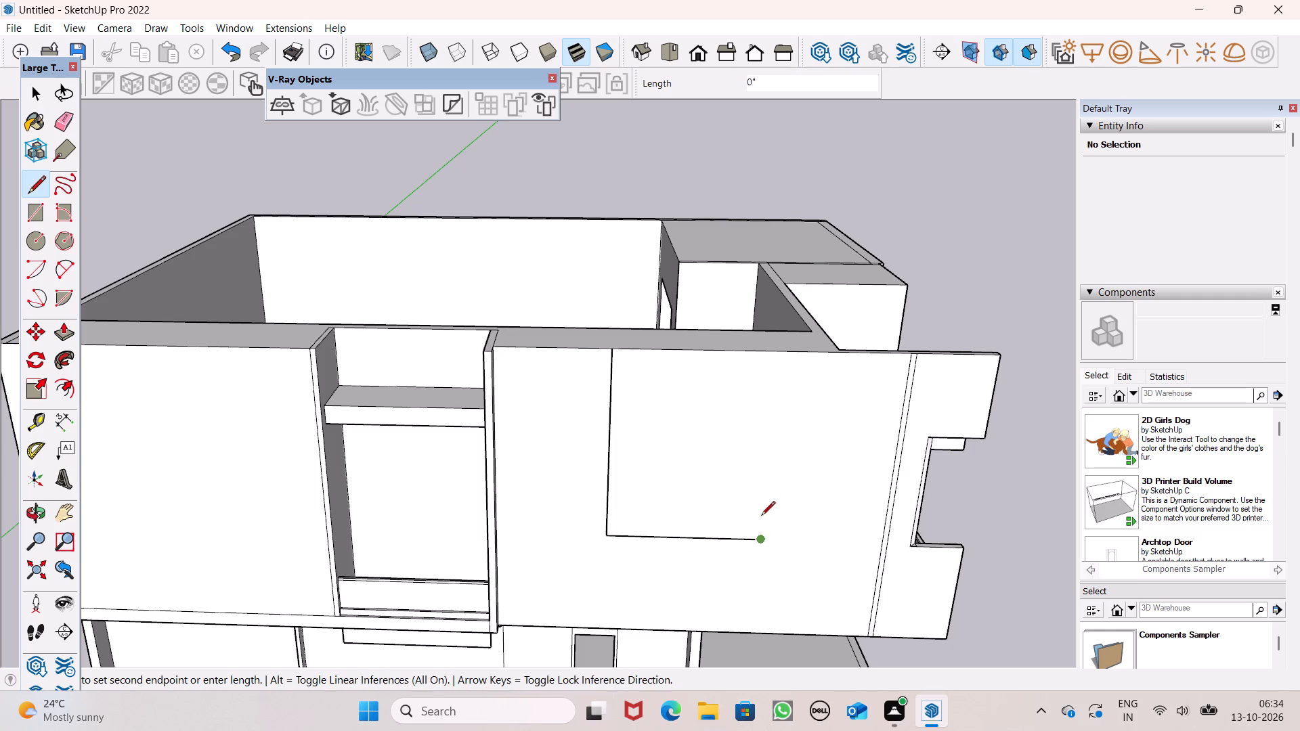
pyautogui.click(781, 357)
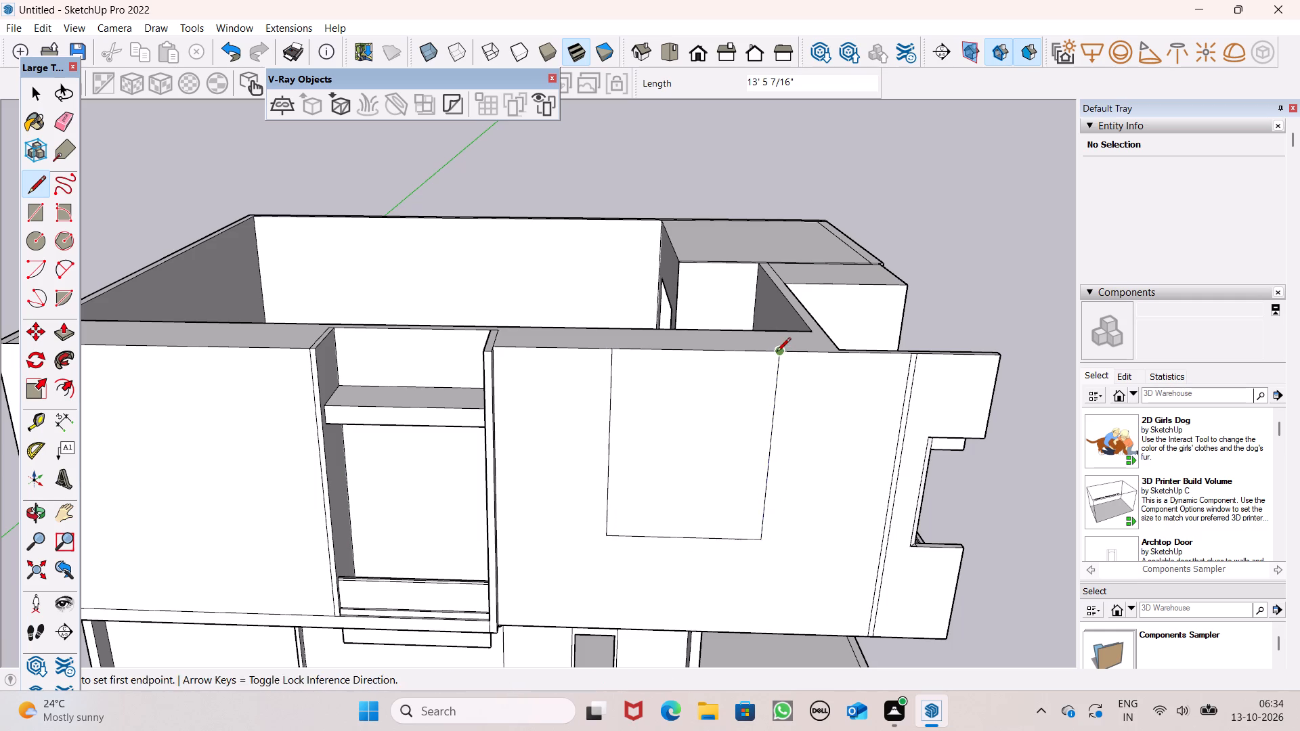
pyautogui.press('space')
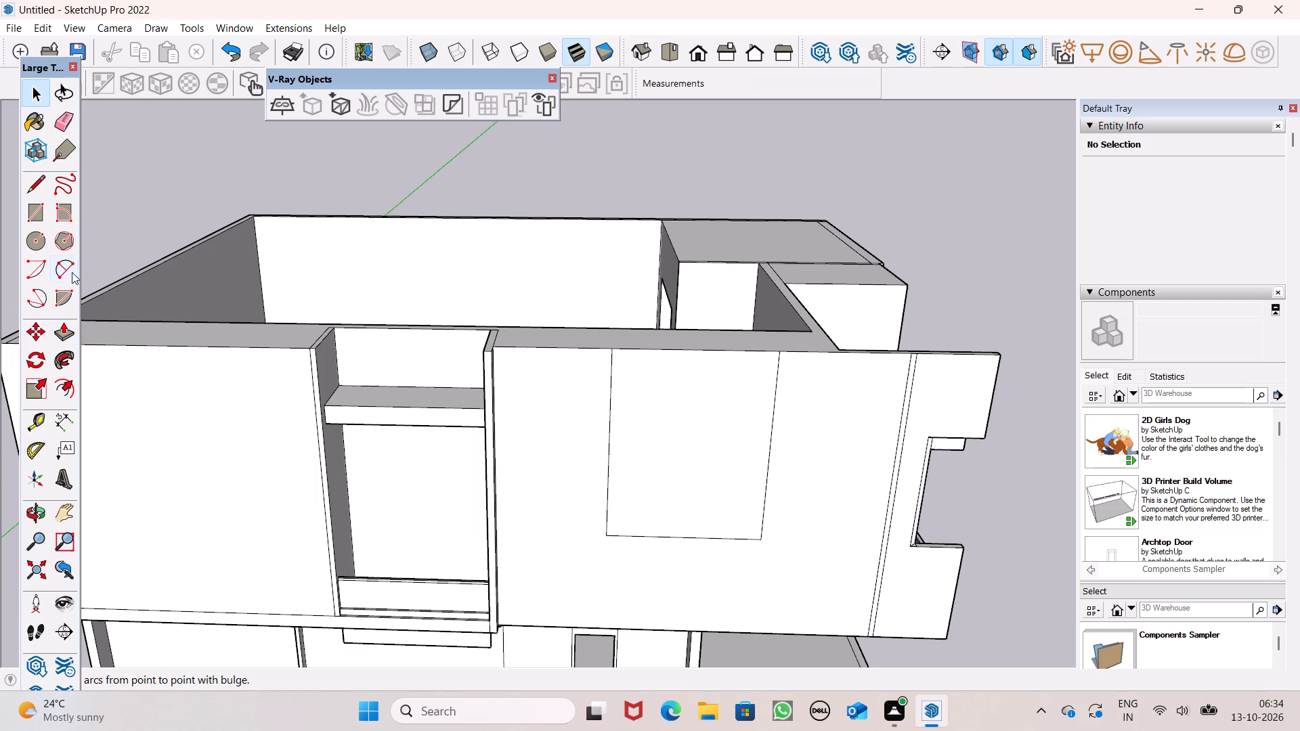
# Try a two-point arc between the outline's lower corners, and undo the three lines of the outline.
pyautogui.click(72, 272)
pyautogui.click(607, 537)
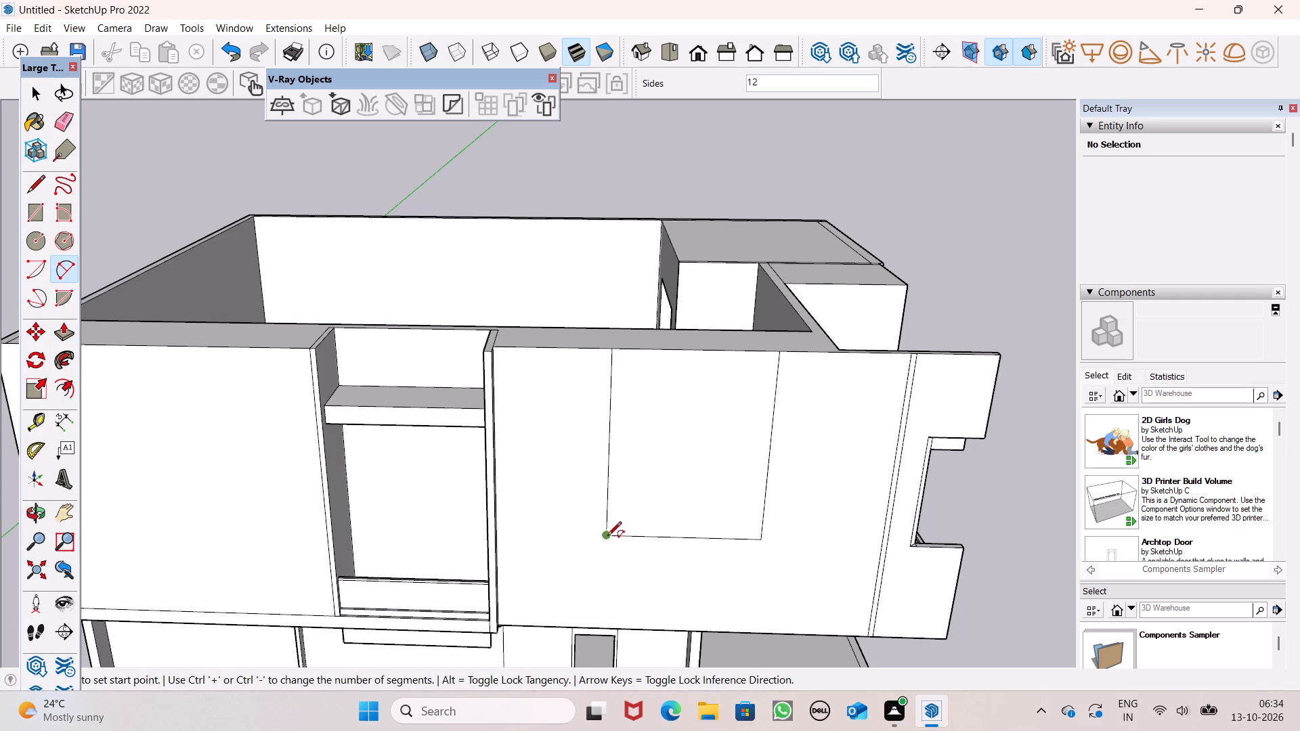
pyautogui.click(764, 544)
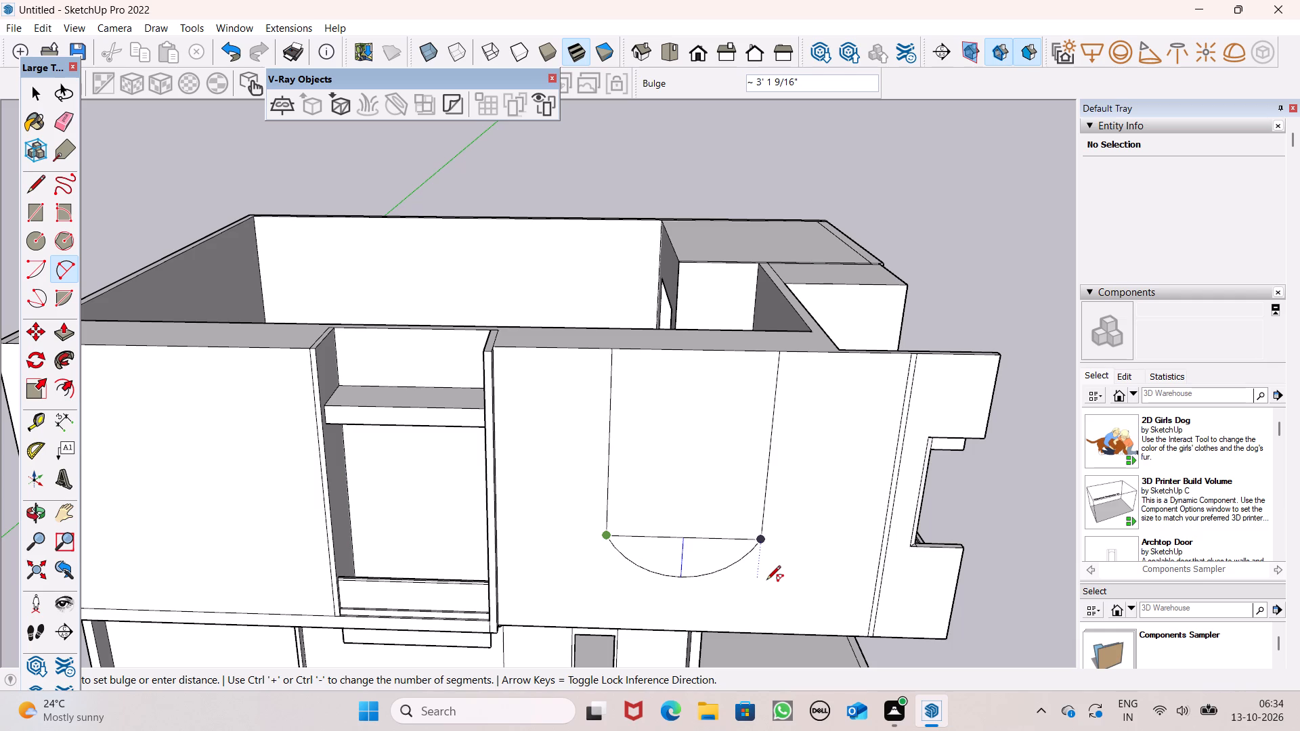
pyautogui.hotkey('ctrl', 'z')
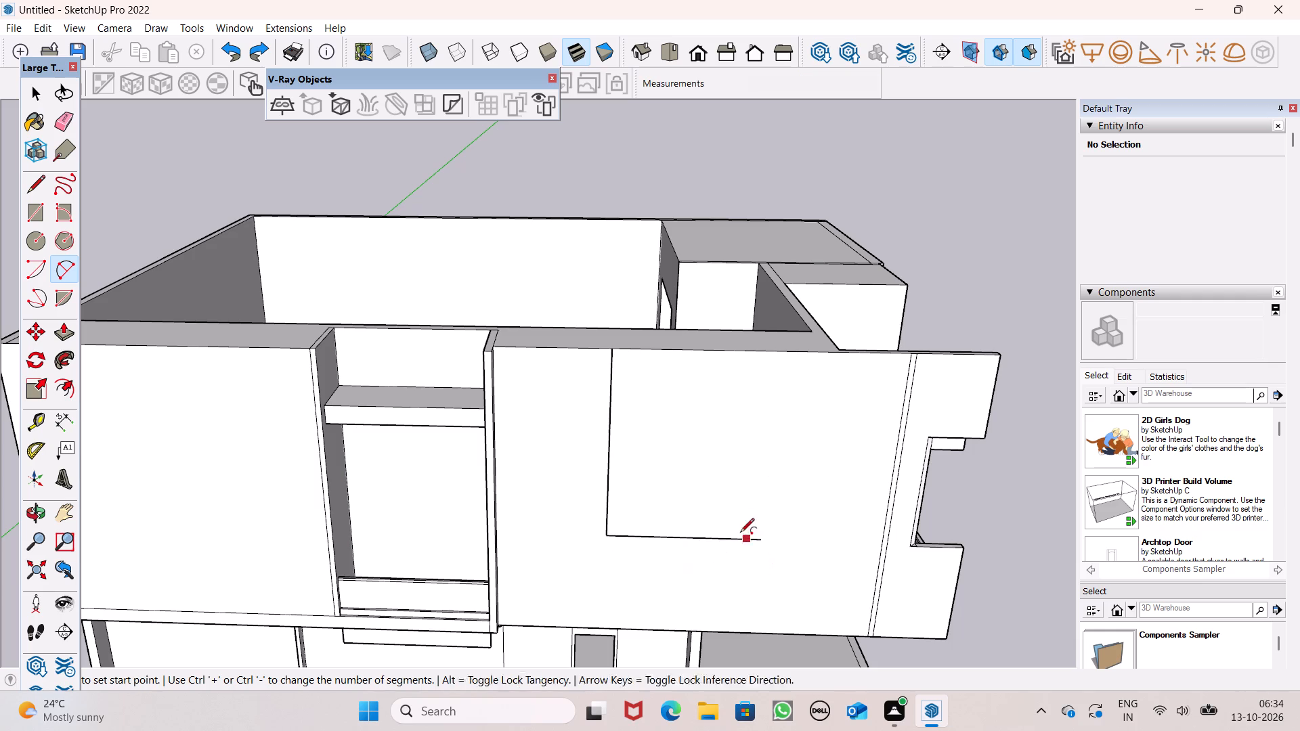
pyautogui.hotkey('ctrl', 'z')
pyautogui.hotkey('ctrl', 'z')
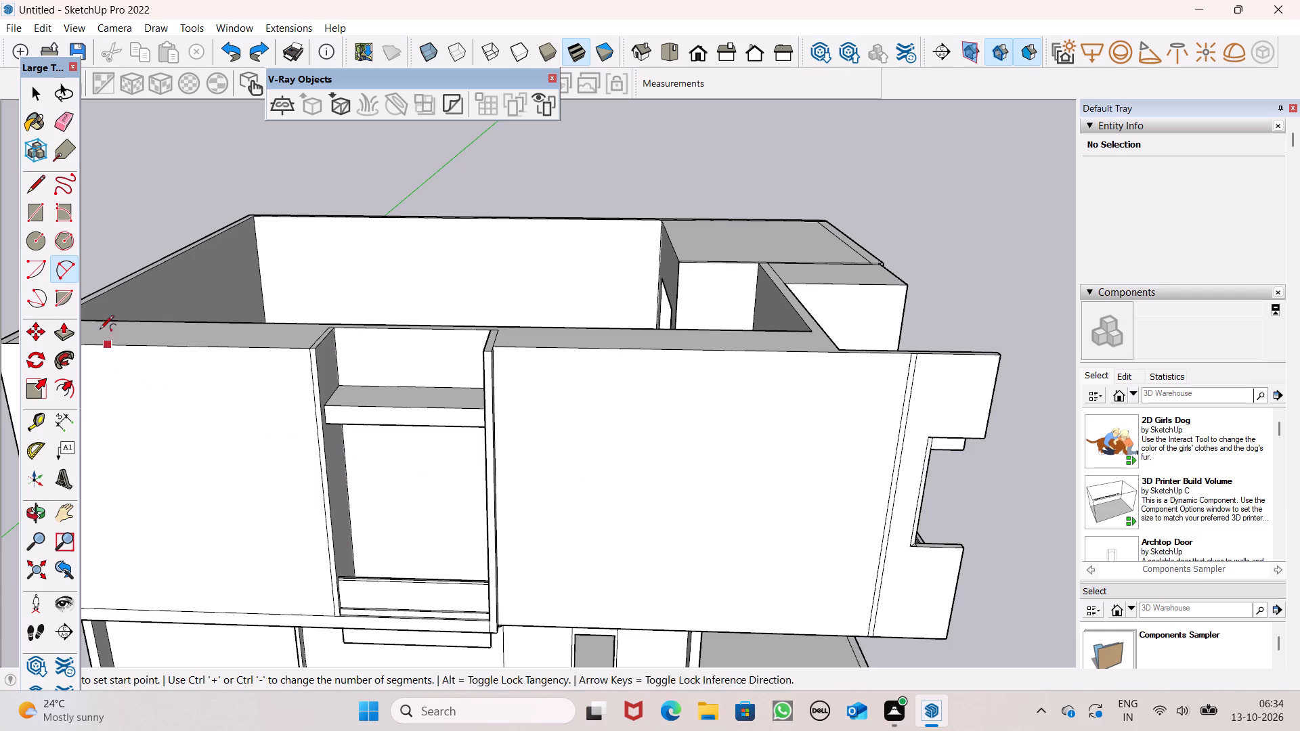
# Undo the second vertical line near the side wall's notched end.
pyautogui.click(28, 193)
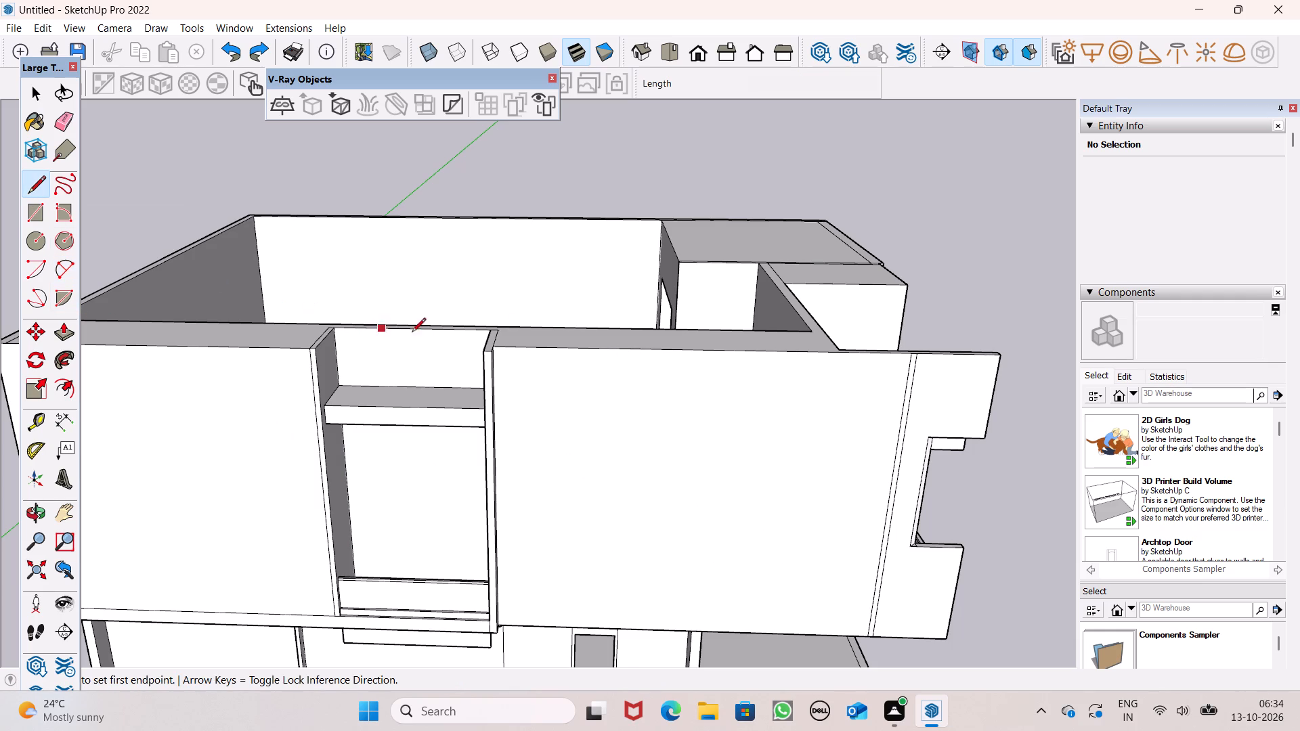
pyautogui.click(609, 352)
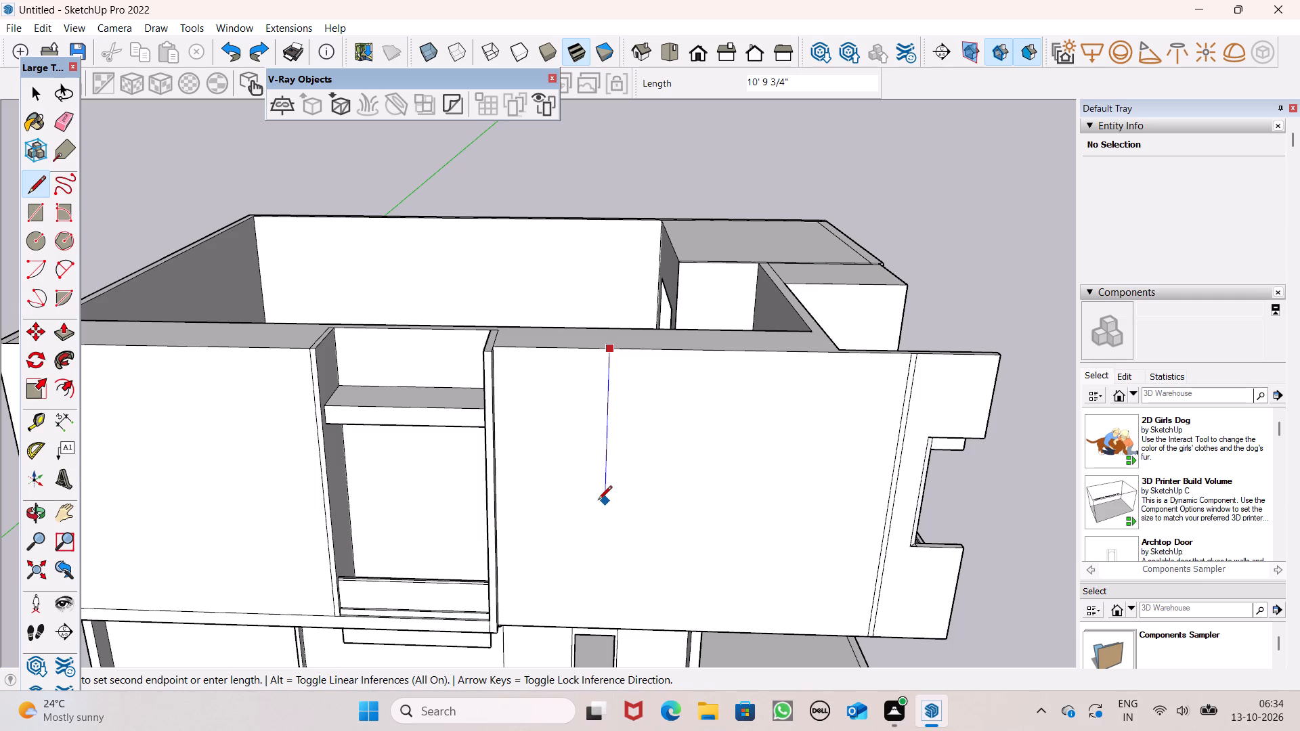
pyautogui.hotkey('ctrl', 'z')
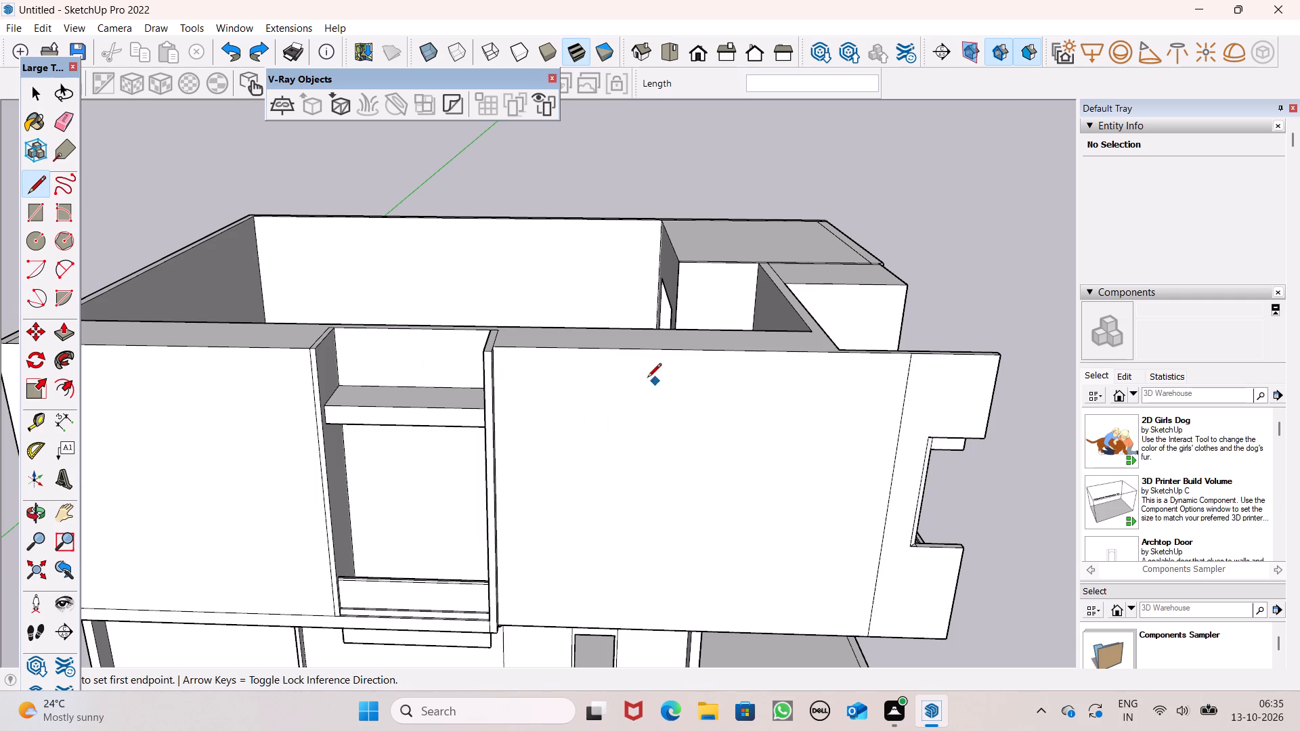
# Draw a three-sided rectangular outline about 9' 10" wide and 11' 11" deep, down from the plain upper side wall's top edge.
pyautogui.click(618, 351)
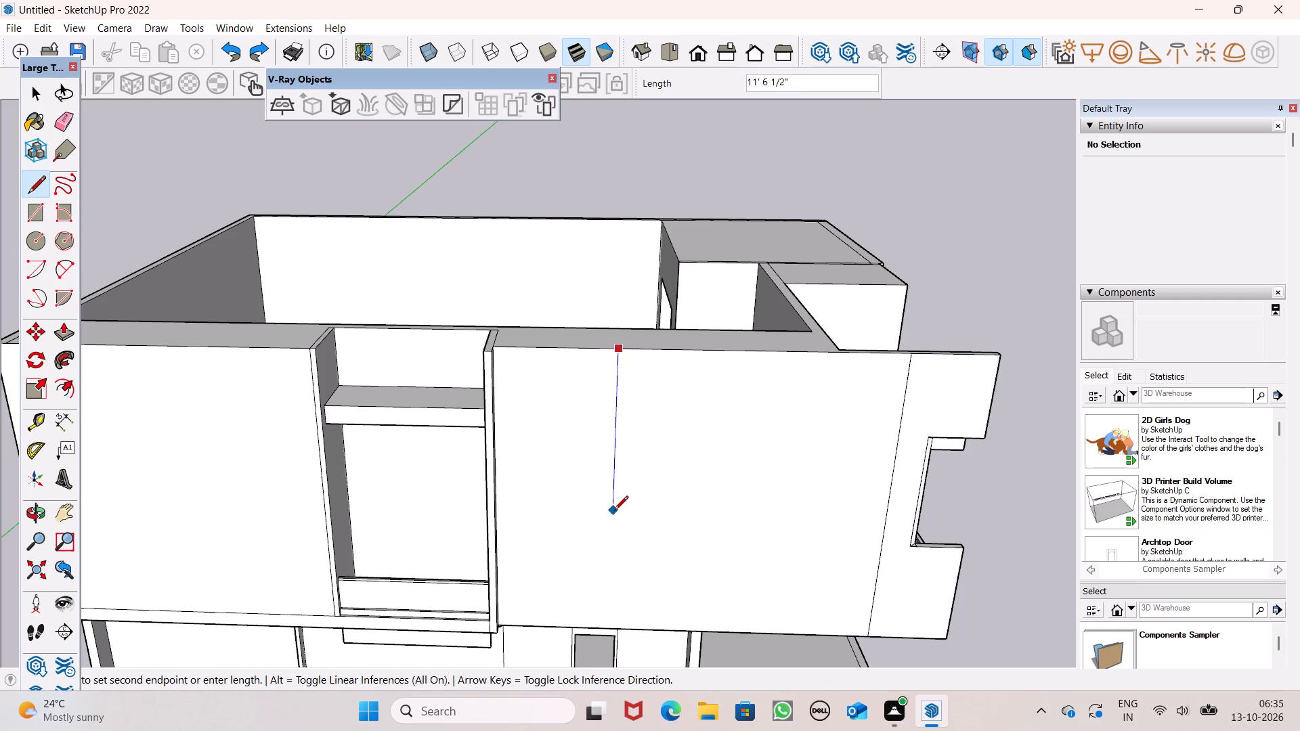
pyautogui.click(614, 516)
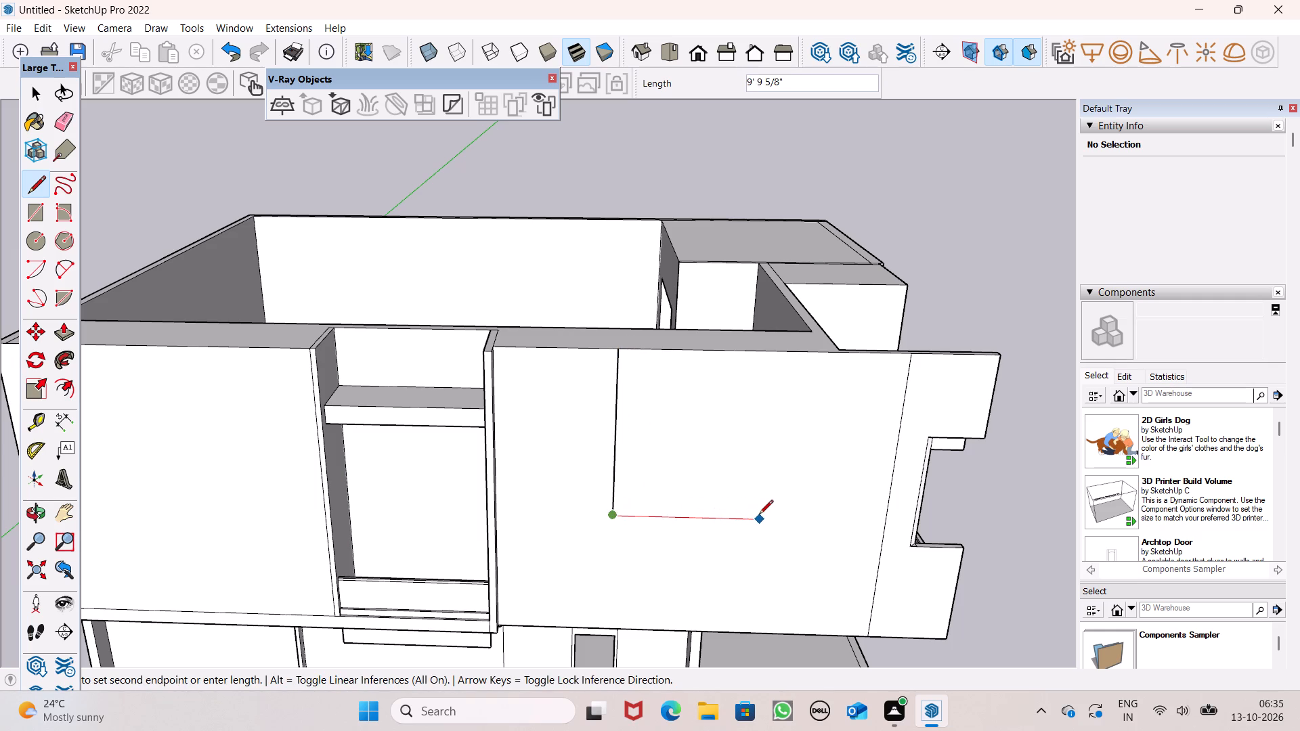
pyautogui.click(759, 515)
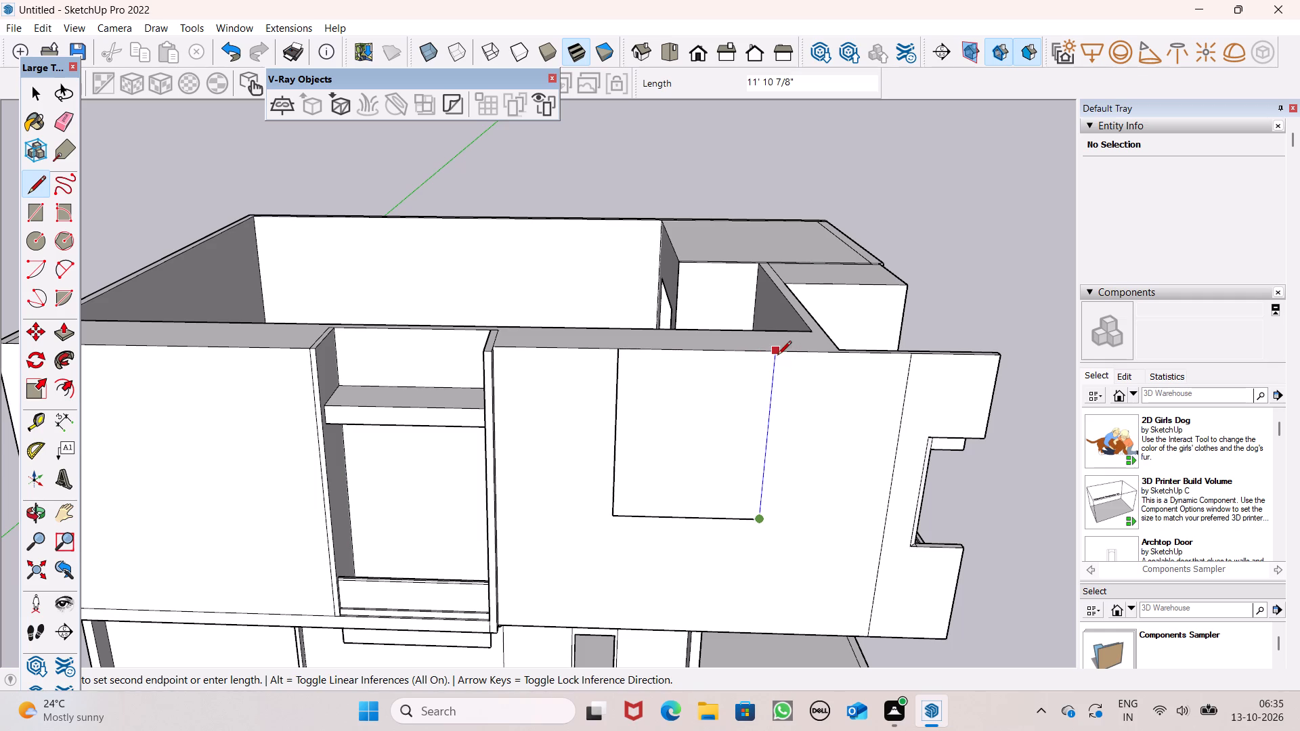
pyautogui.click(777, 356)
pyautogui.press('space')
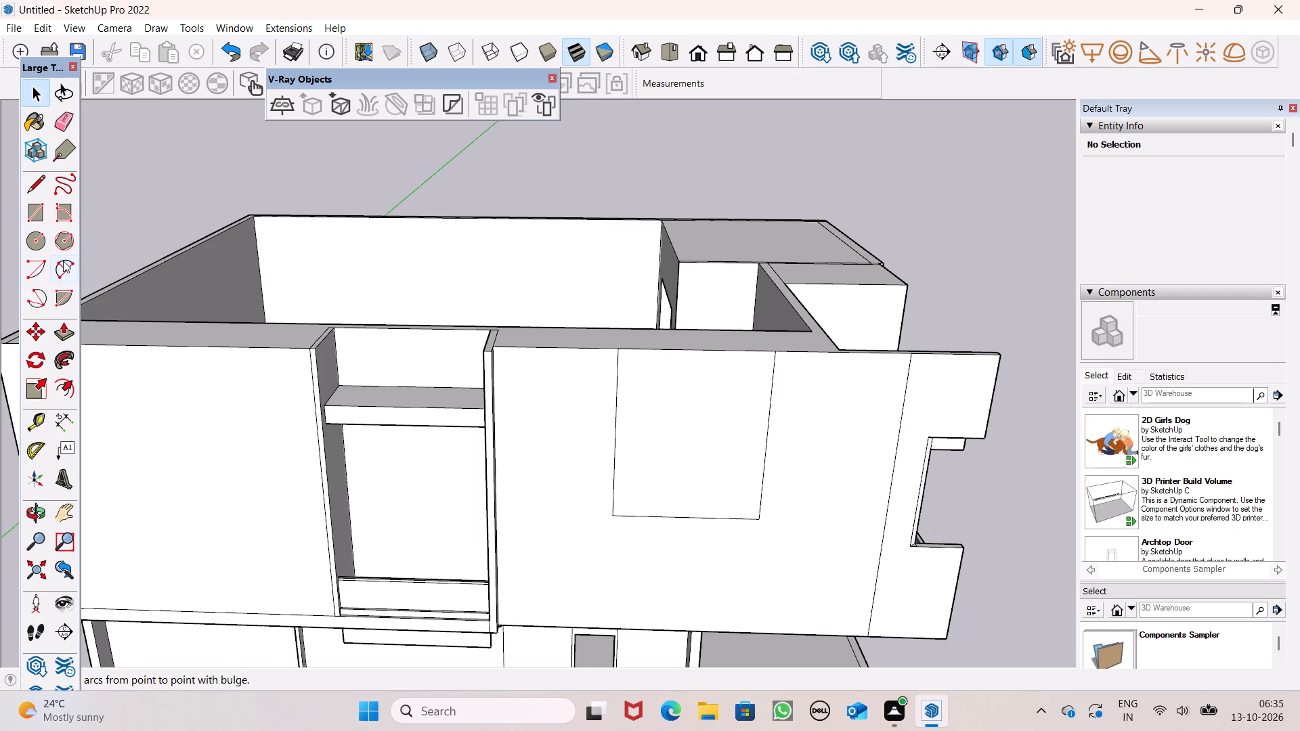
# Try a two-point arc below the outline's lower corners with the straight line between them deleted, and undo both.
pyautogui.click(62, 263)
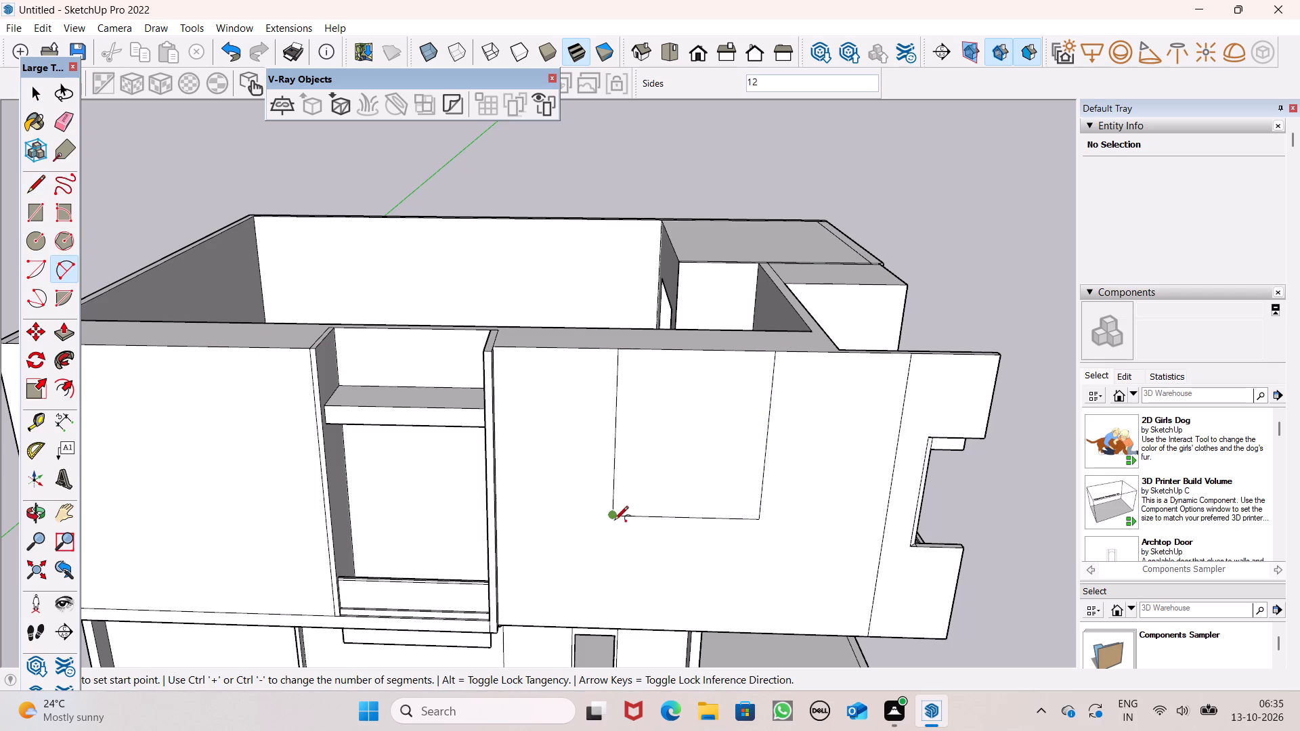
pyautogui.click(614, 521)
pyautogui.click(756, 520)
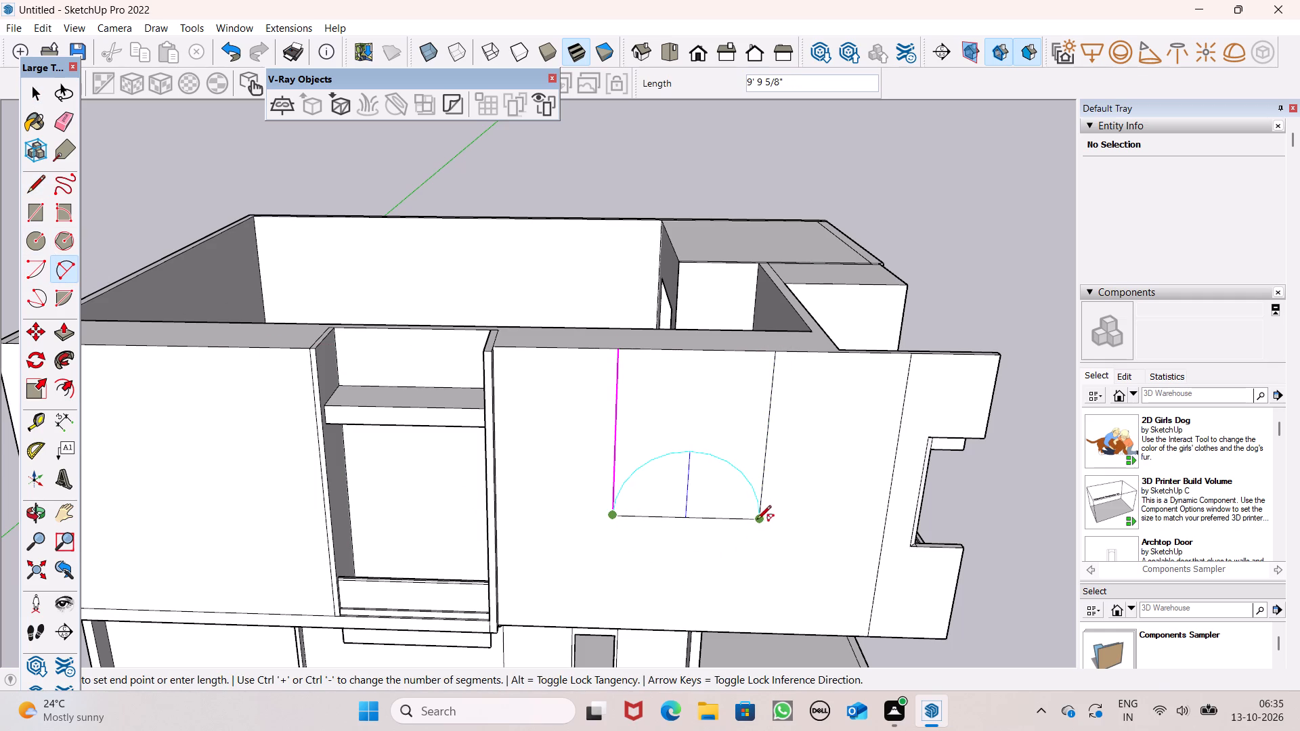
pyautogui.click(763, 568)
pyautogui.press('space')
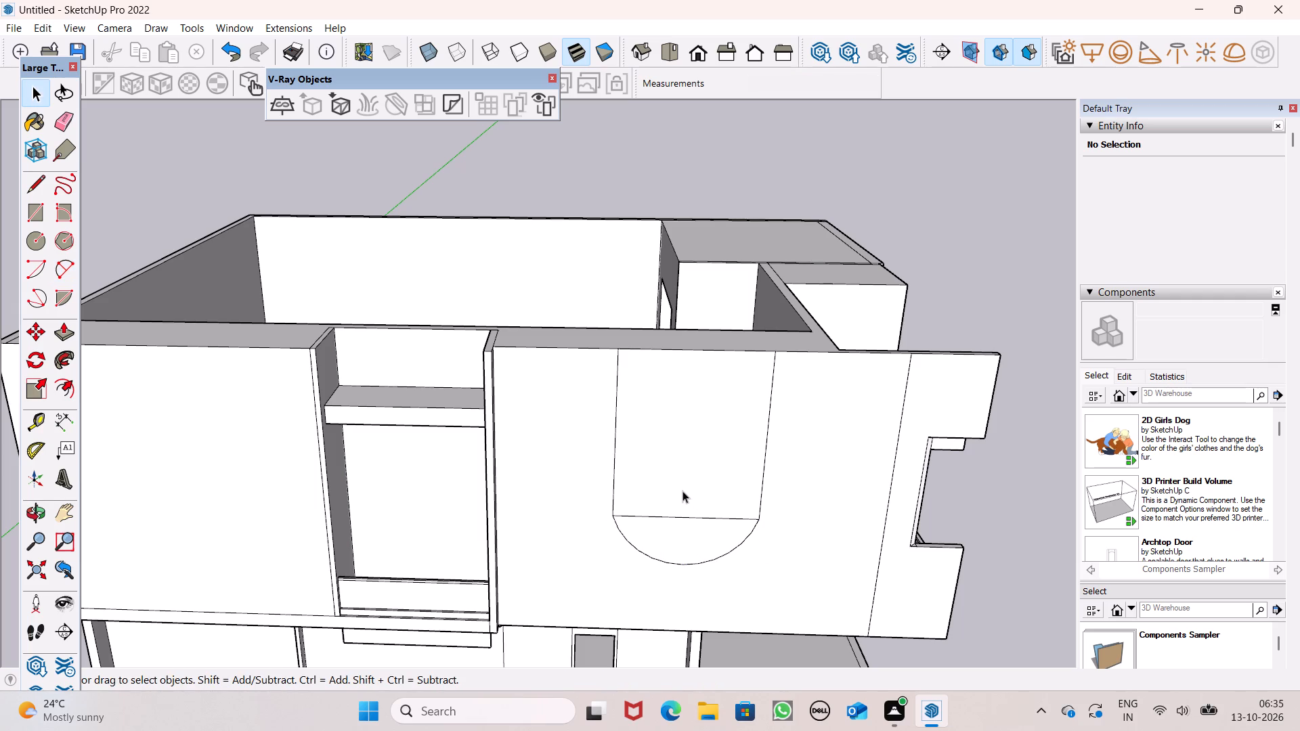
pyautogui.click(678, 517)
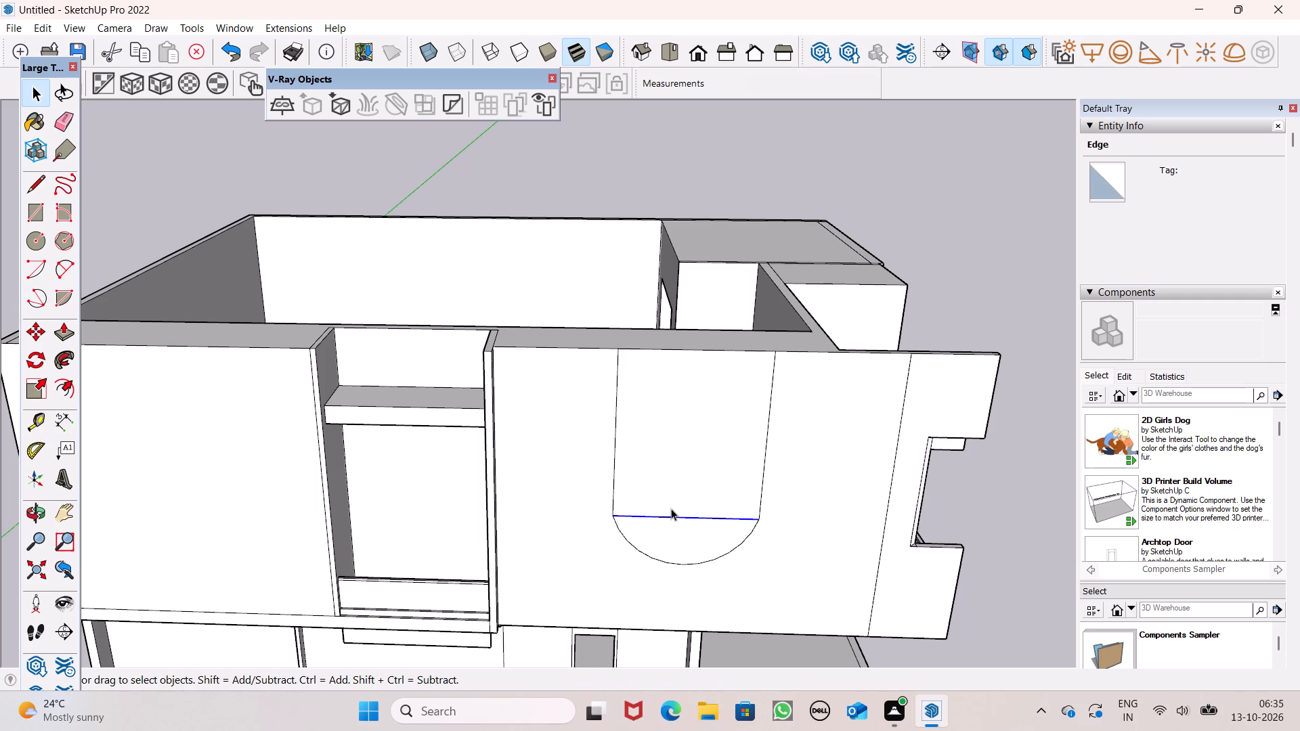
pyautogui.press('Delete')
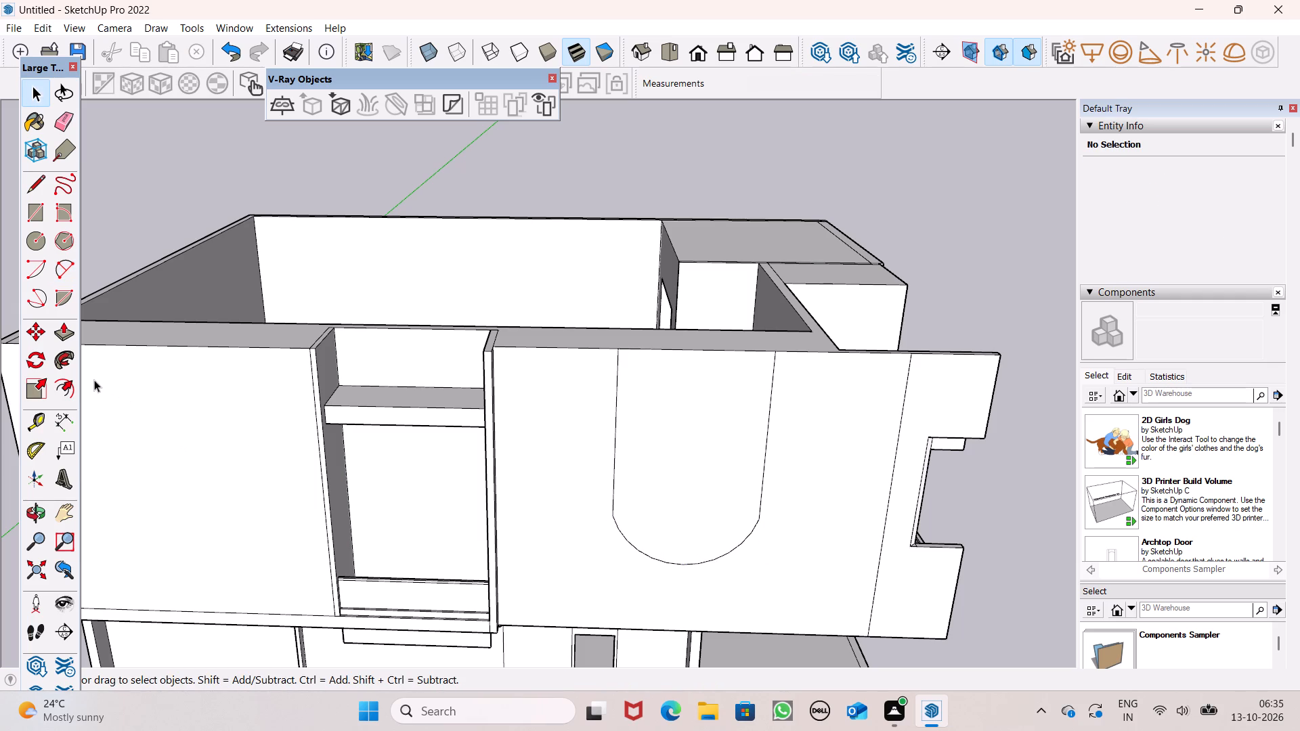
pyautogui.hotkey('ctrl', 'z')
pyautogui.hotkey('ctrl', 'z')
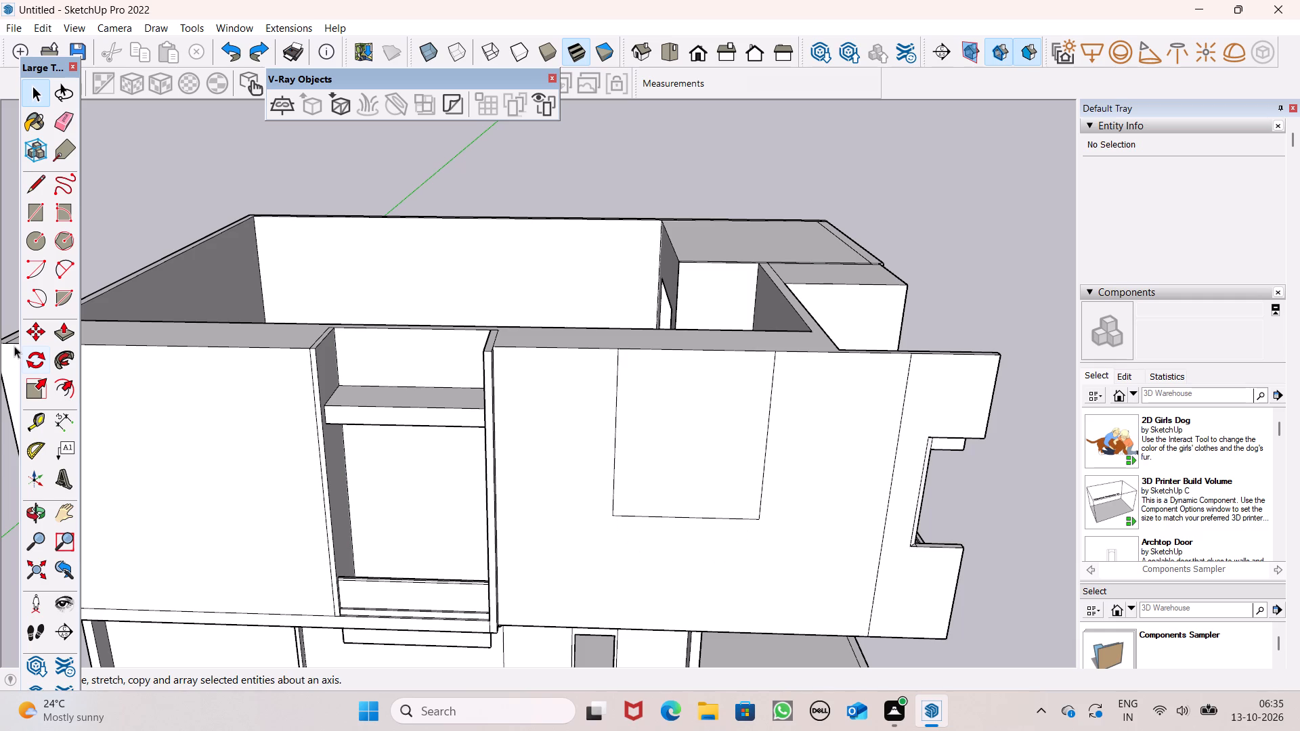
# Draw a two-point arc between the outline's lower corners, bulging downward to round off its base.
pyautogui.click(59, 273)
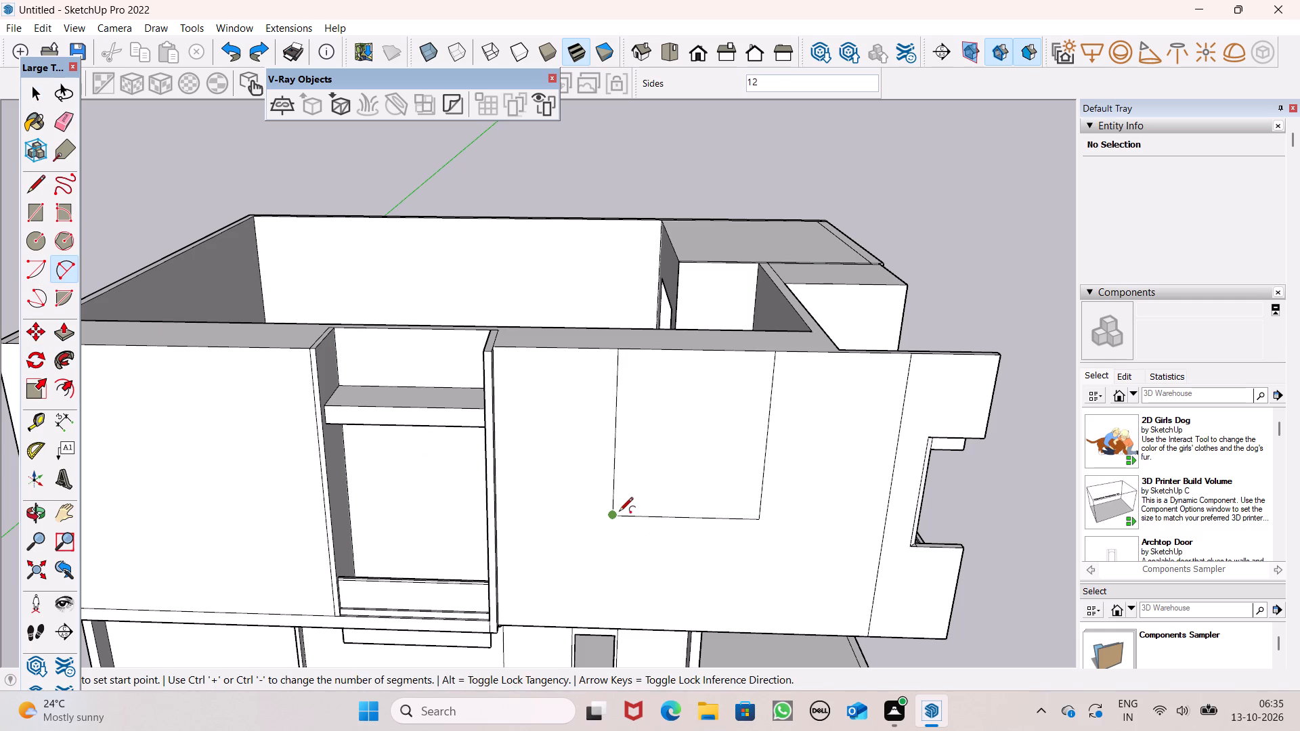
pyautogui.moveTo(618, 512); pyautogui.dragTo(620, 519)
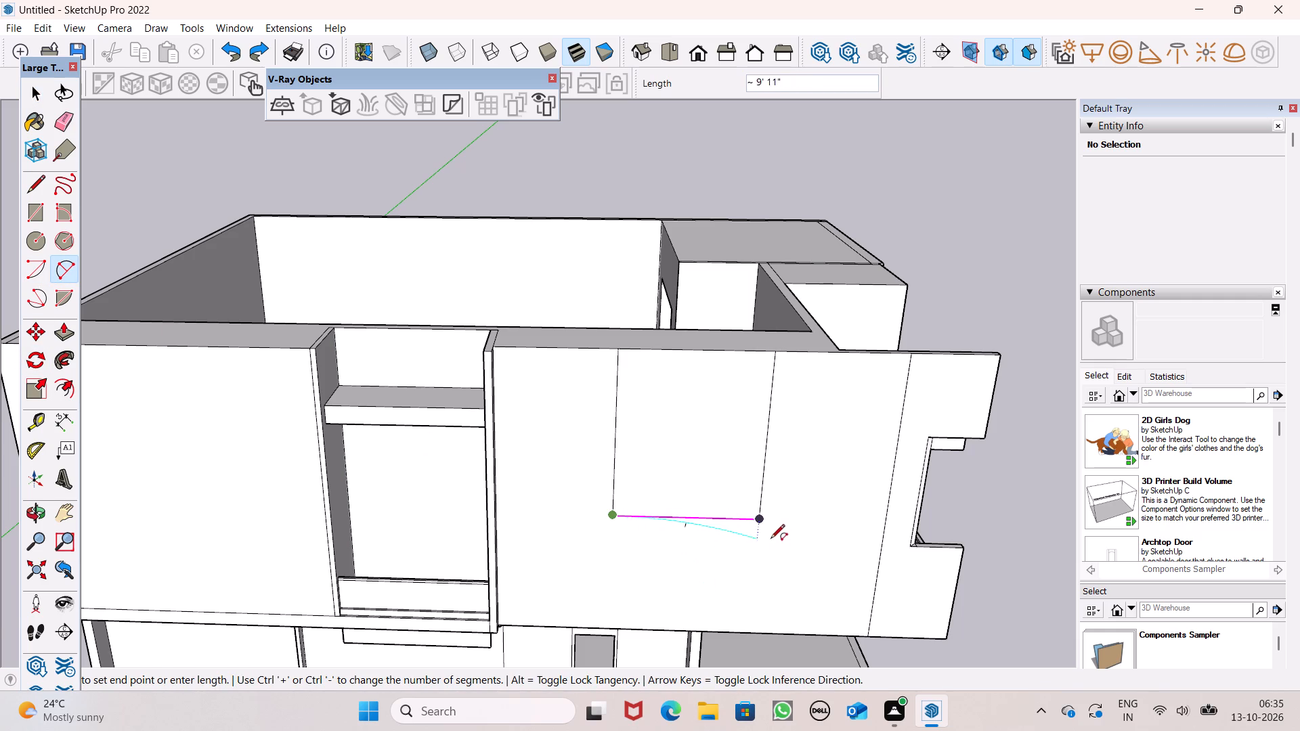
pyautogui.scroll(6, 753, 517)
pyautogui.click(761, 522)
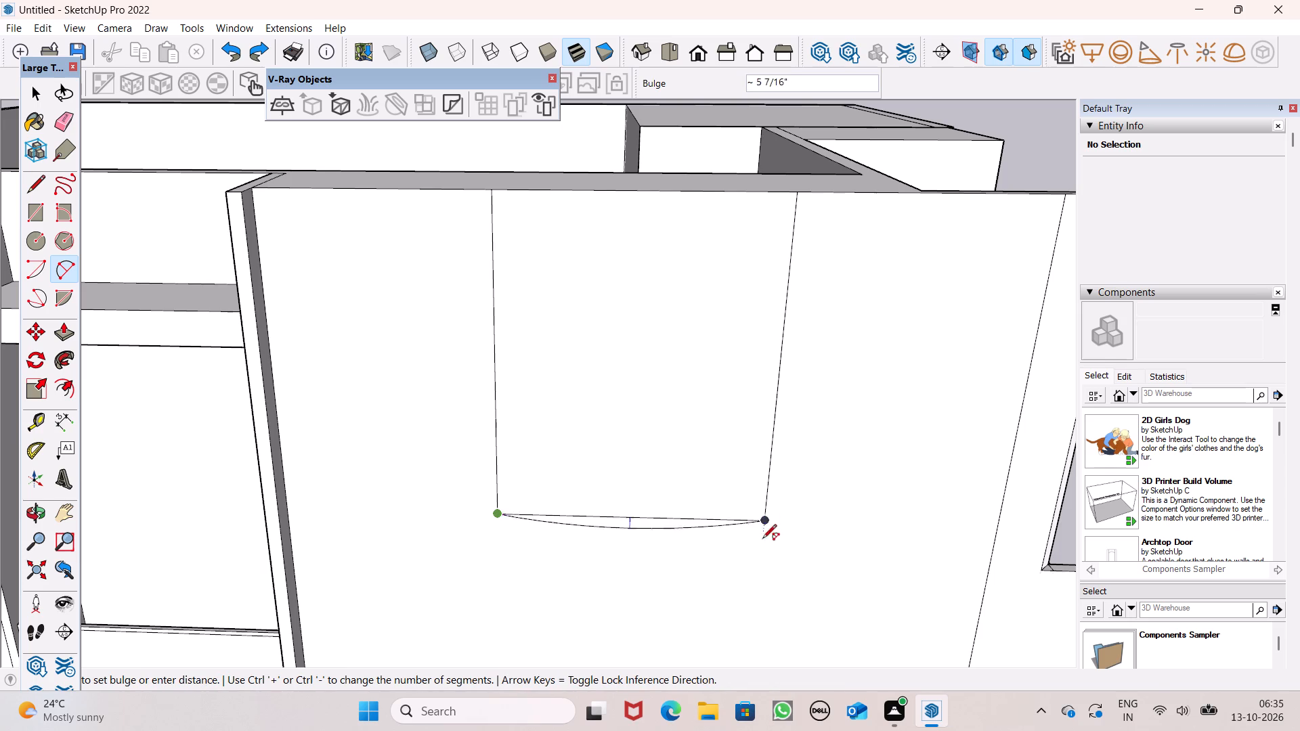
pyautogui.scroll(-3, 775, 661)
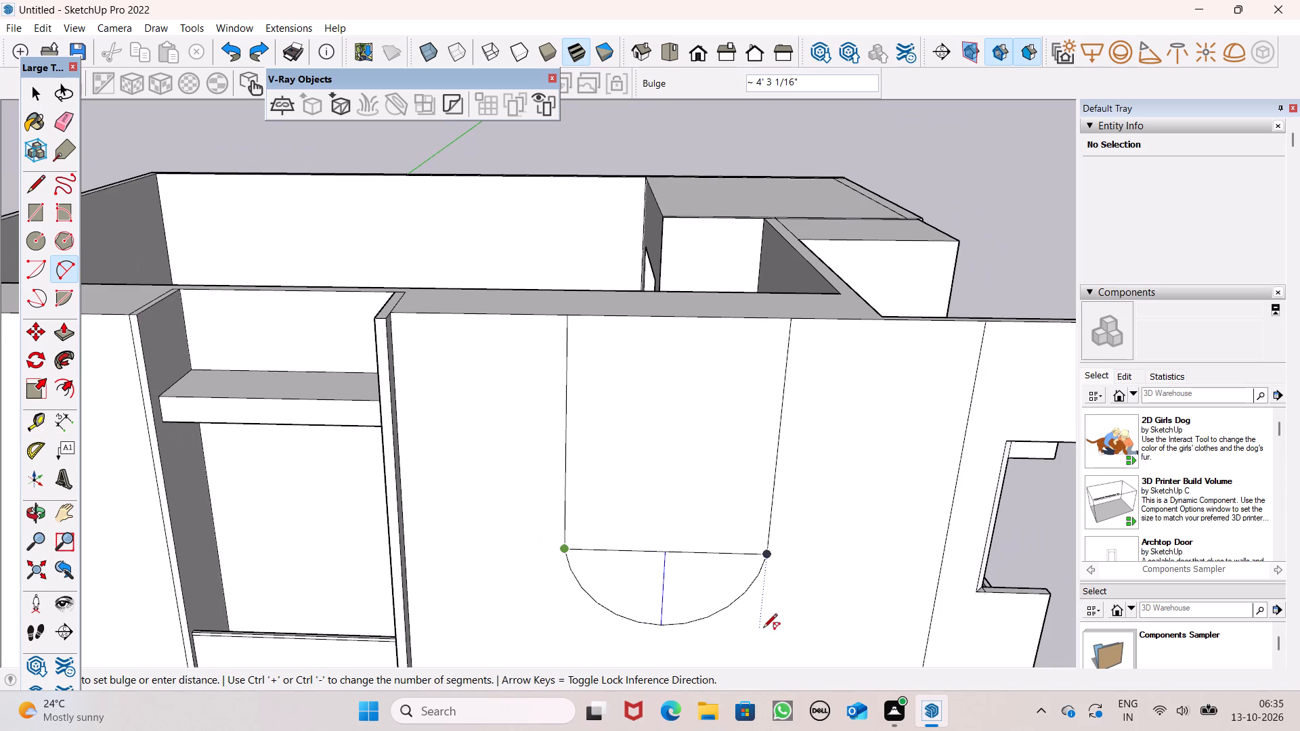
pyautogui.scroll(-1, 763, 627)
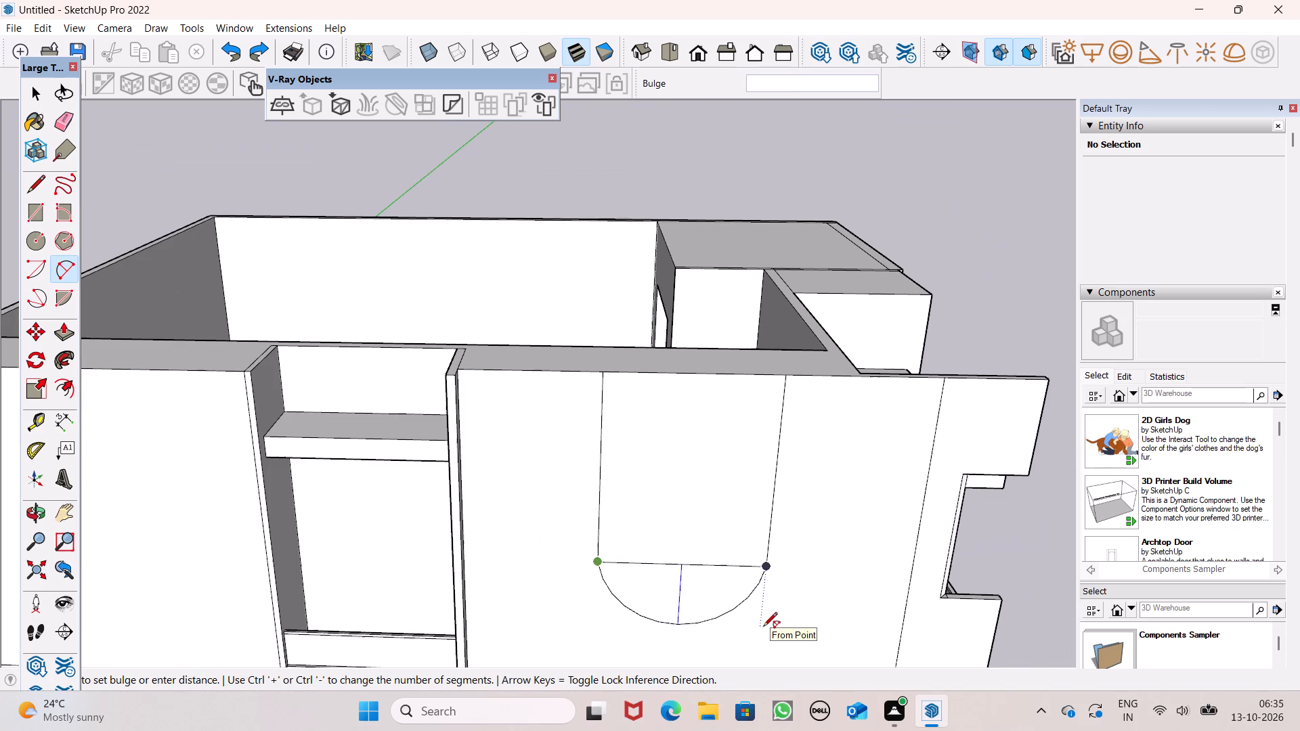
pyautogui.scroll(-2, 763, 627)
pyautogui.click(763, 627)
pyautogui.press('space')
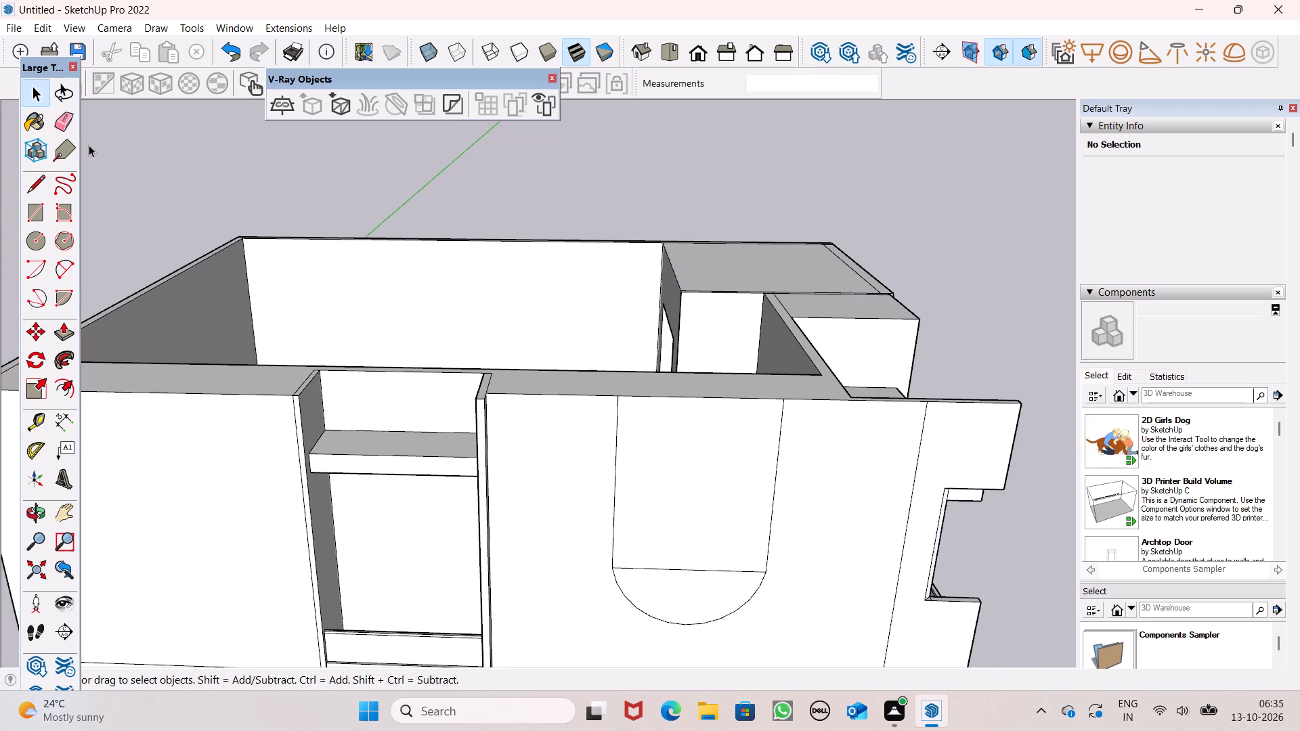
# Erase the straight horizontal line between the rectangular outline and the arc to make one round-bottomed face.
pyautogui.click(64, 122)
pyautogui.click(692, 569)
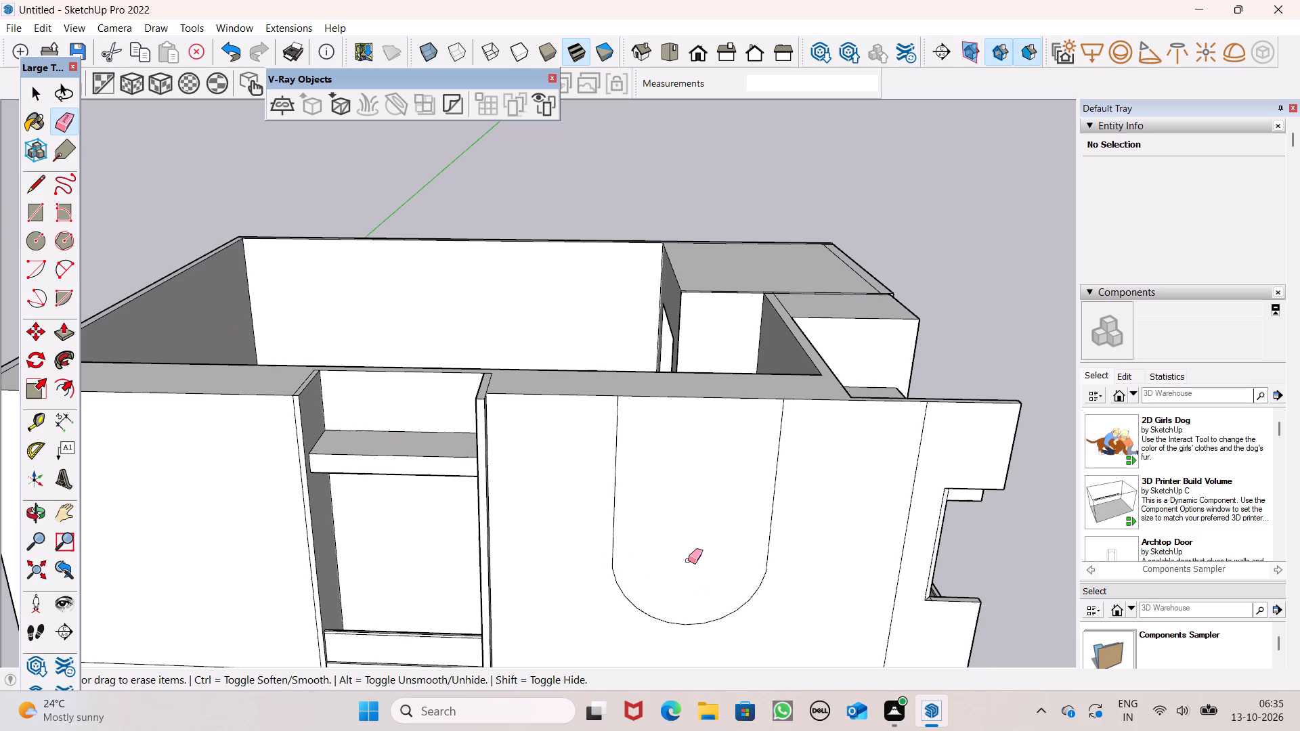
pyautogui.press('space')
# Push the round-bottomed face about 7 7/16" into the upper side wall with Push/Pull.
pyautogui.moveTo(66, 329); pyautogui.dragTo(69, 336)
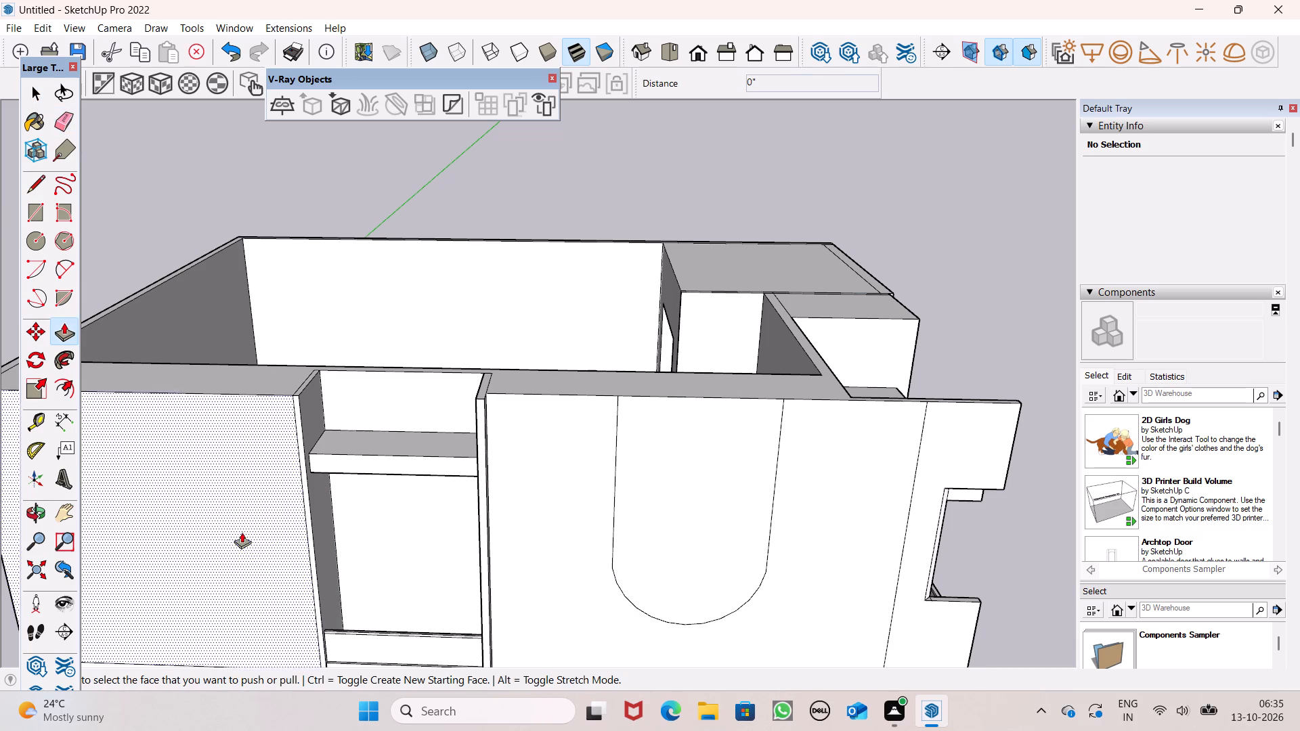
pyautogui.scroll(-1, 515, 573)
pyautogui.moveTo(629, 631); pyautogui.dragTo(637, 704, button='middle')
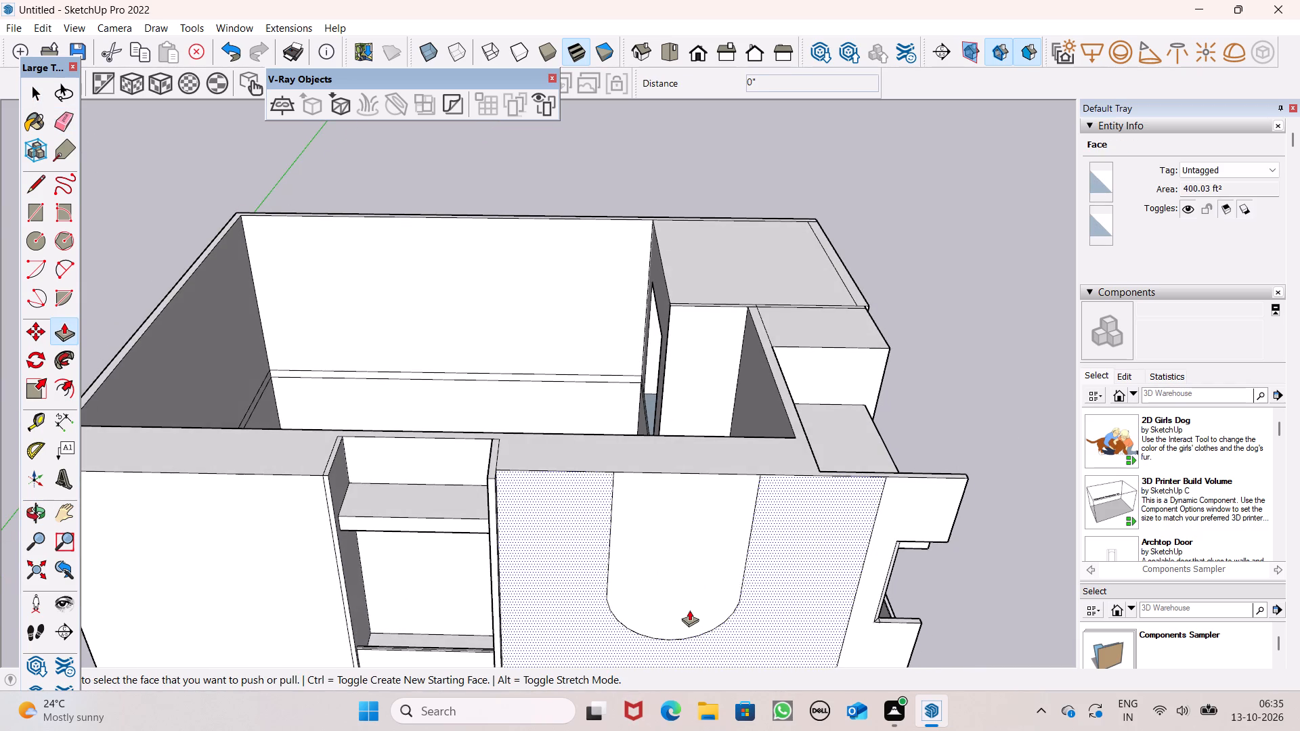
pyautogui.scroll(1, 689, 610)
pyautogui.moveTo(684, 598); pyautogui.dragTo(686, 594)
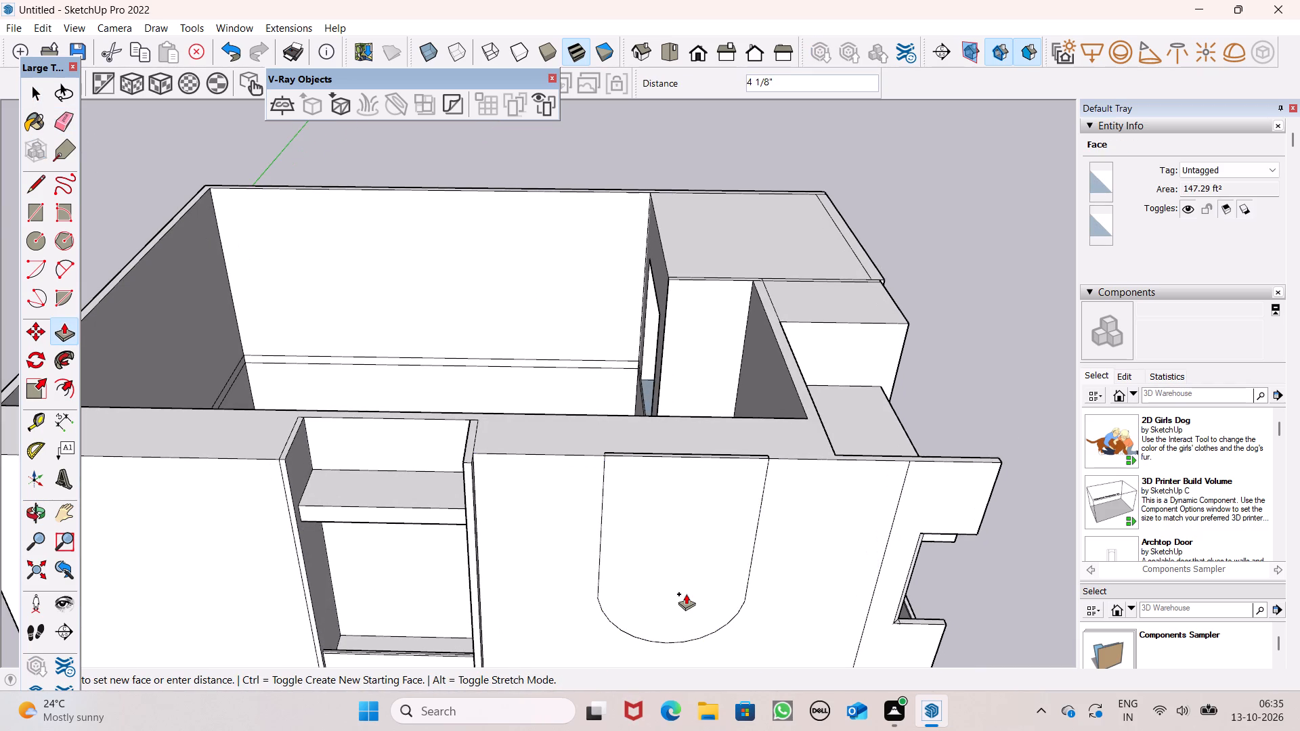
pyautogui.moveTo(686, 594); pyautogui.dragTo(689, 588)
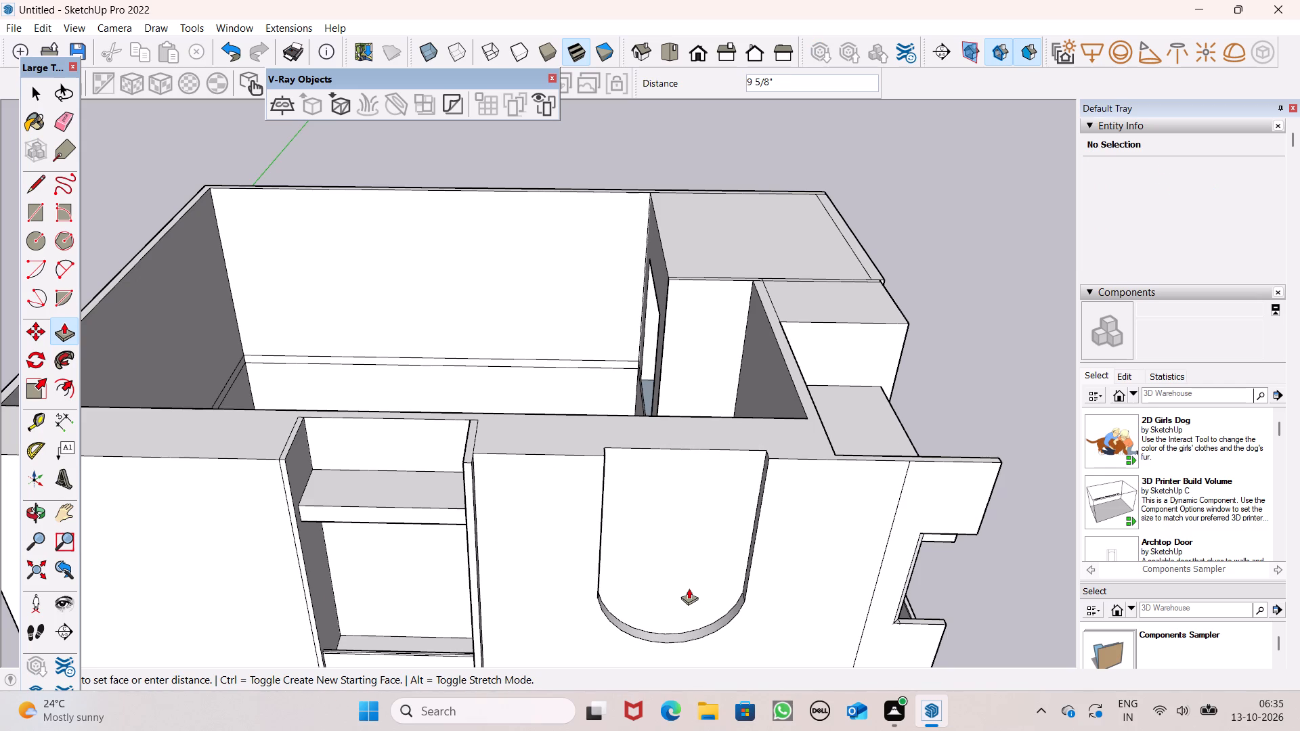
pyautogui.moveTo(689, 588); pyautogui.dragTo(689, 590)
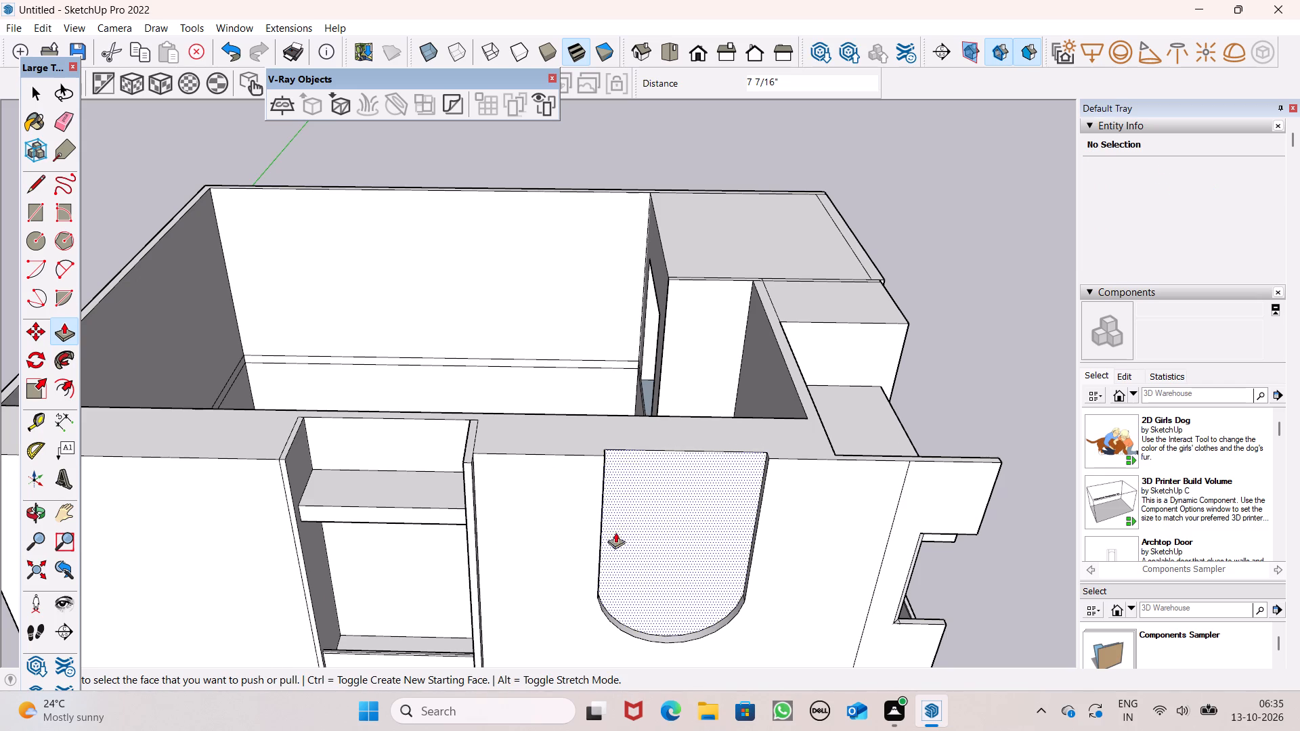
pyautogui.press('space')
# Draw a vertical line about 13' 8" long on the recessed face, from its top edge to the arc, beside the jamb nearest the window surround.
pyautogui.scroll(-2, 678, 533)
pyautogui.moveTo(745, 643); pyautogui.dragTo(607, 583, button='middle')
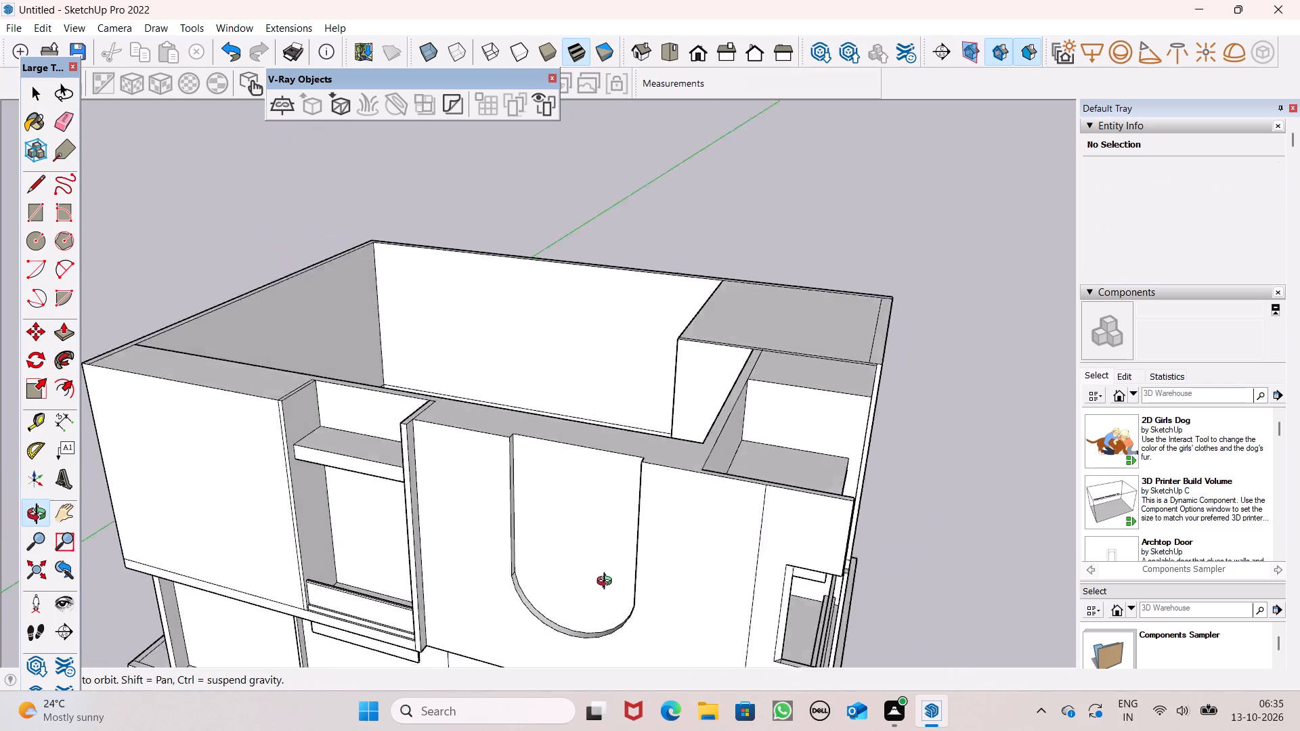
pyautogui.moveTo(607, 583); pyautogui.dragTo(633, 551, button='middle')
pyautogui.scroll(1, 600, 511)
pyautogui.moveTo(599, 539); pyautogui.dragTo(695, 544, button='middle')
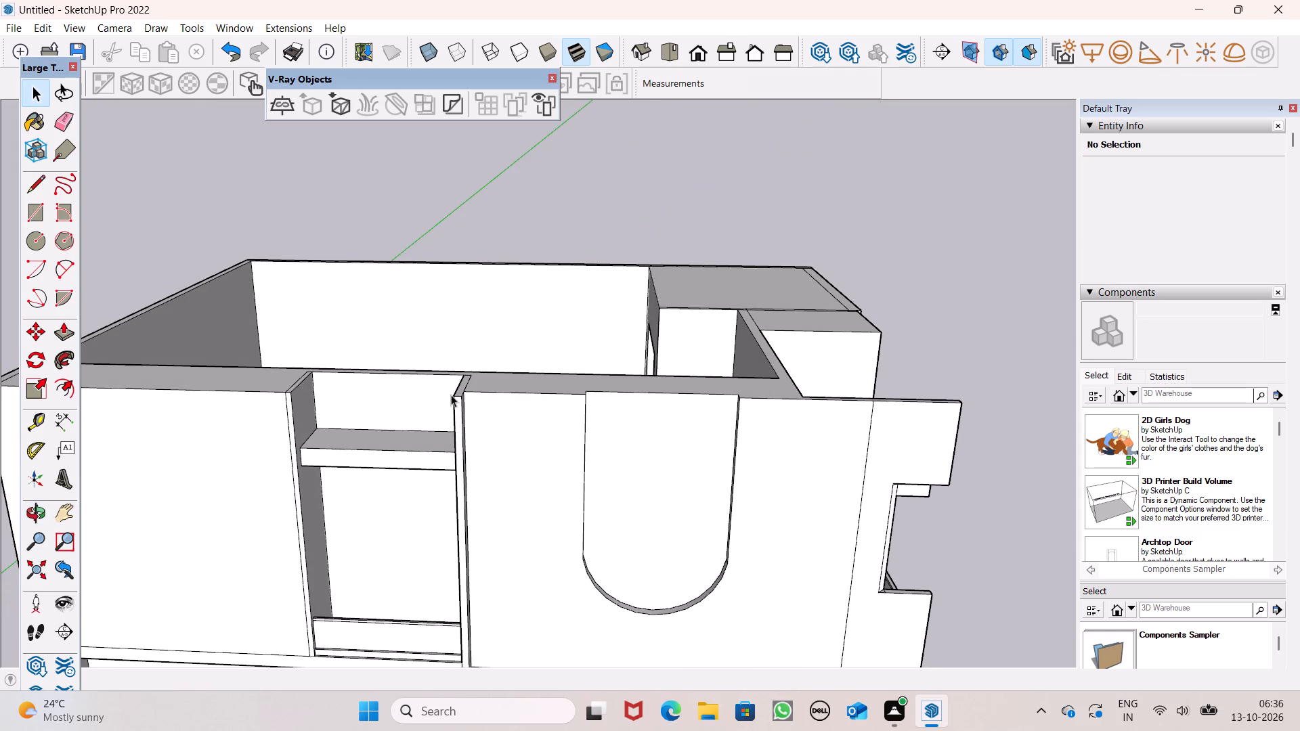
pyautogui.click(40, 190)
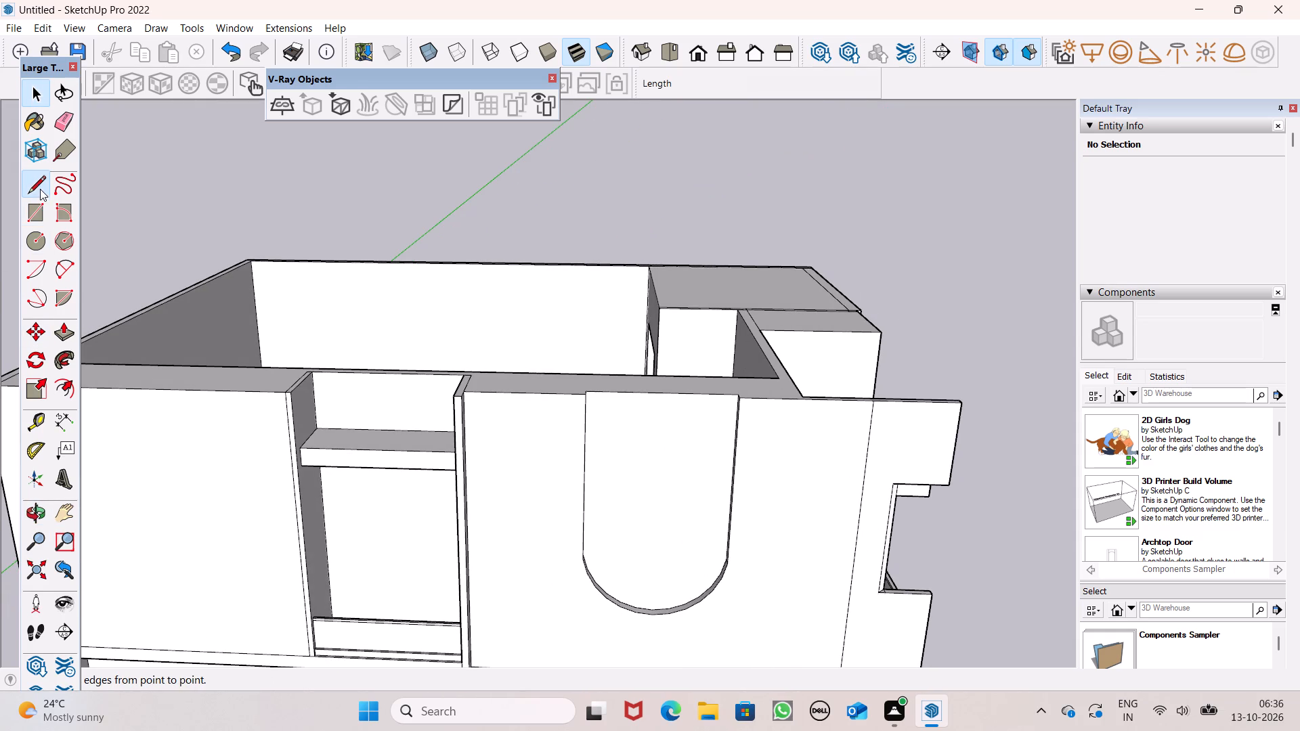
pyautogui.moveTo(431, 389); pyautogui.dragTo(328, 359, button='middle')
pyautogui.scroll(2, 504, 397)
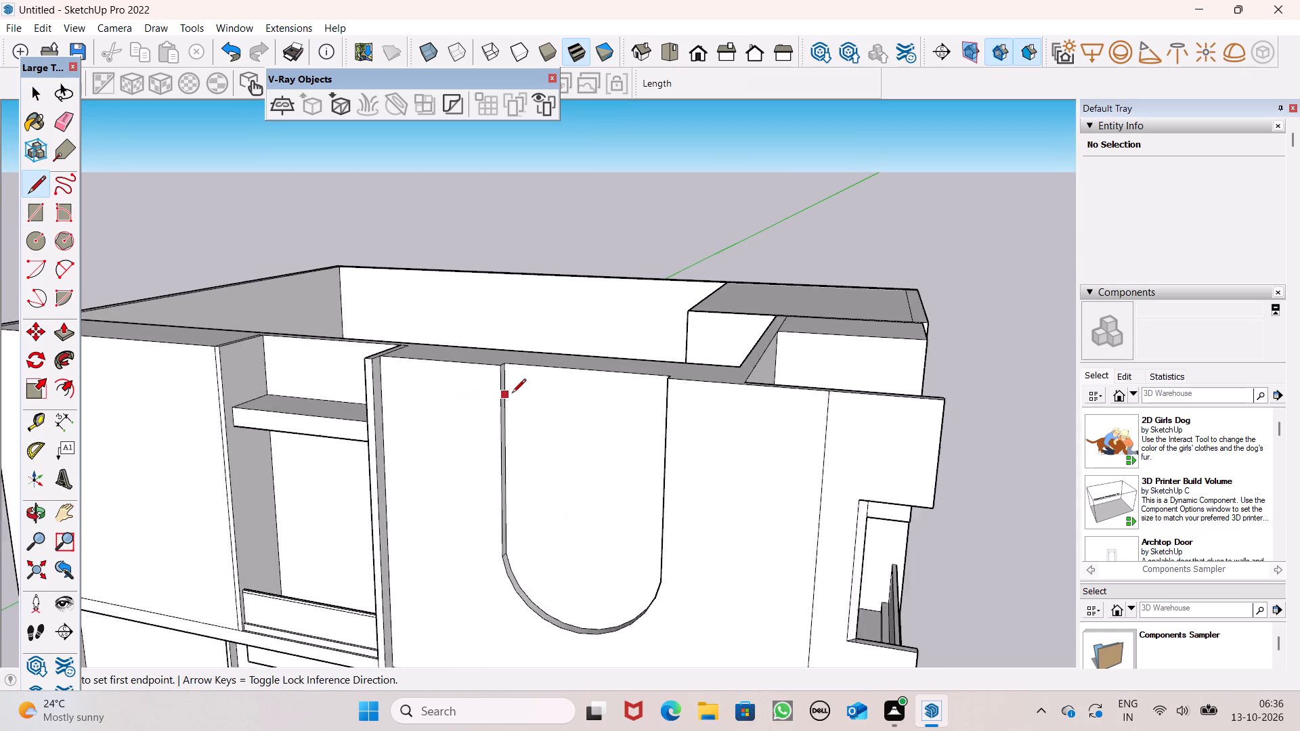
pyautogui.scroll(4, 512, 394)
pyautogui.click(517, 349)
pyautogui.scroll(-5, 519, 361)
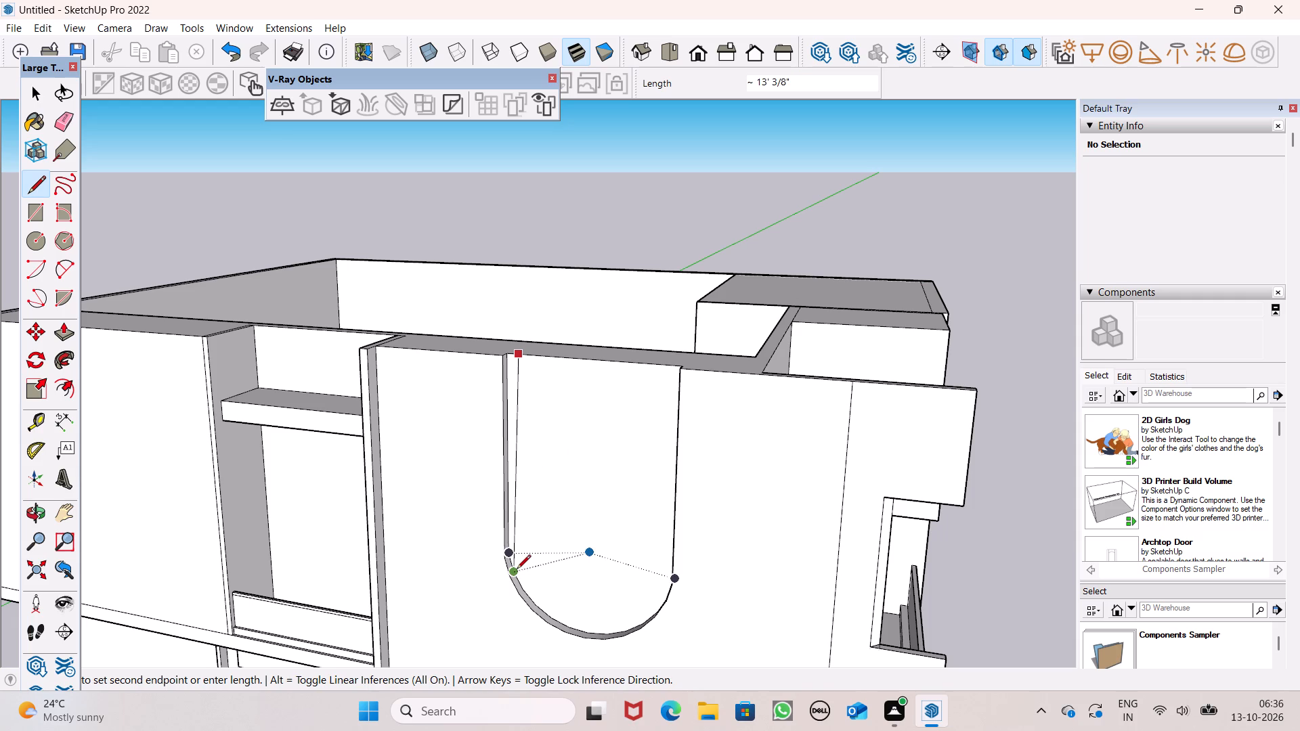
pyautogui.scroll(7, 515, 573)
pyautogui.click(517, 580)
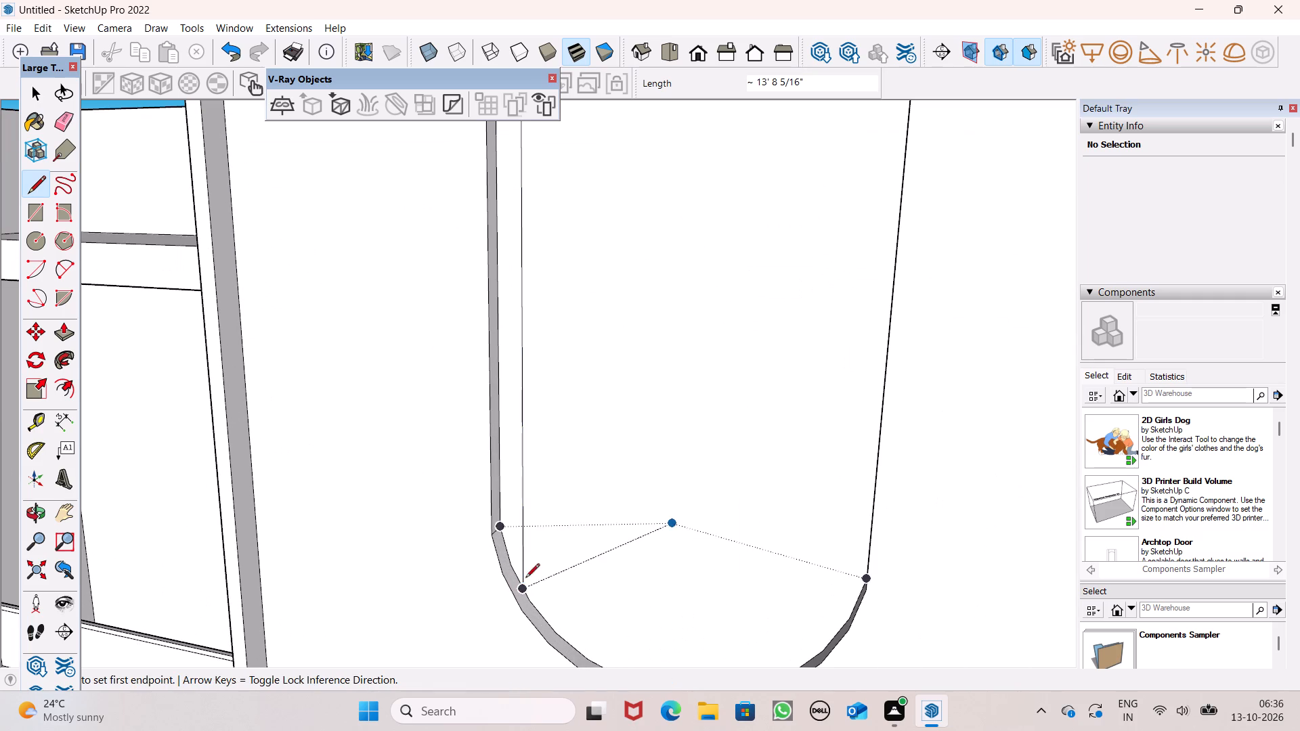
# Add two closely spaced vertical lines on the recessed face, about 14' 5" and 14' 11" long, from the top edge to the arc.
pyautogui.scroll(-5, 563, 595)
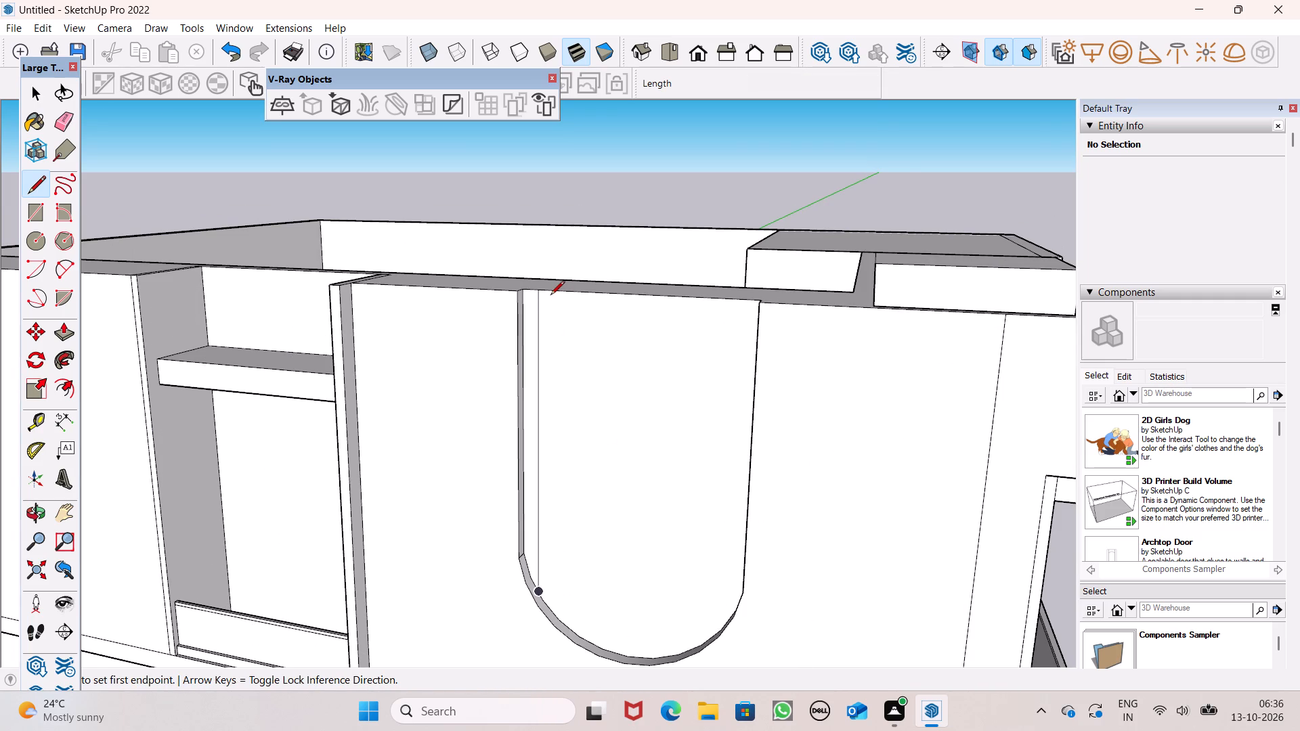
pyautogui.moveTo(550, 292); pyautogui.dragTo(554, 300)
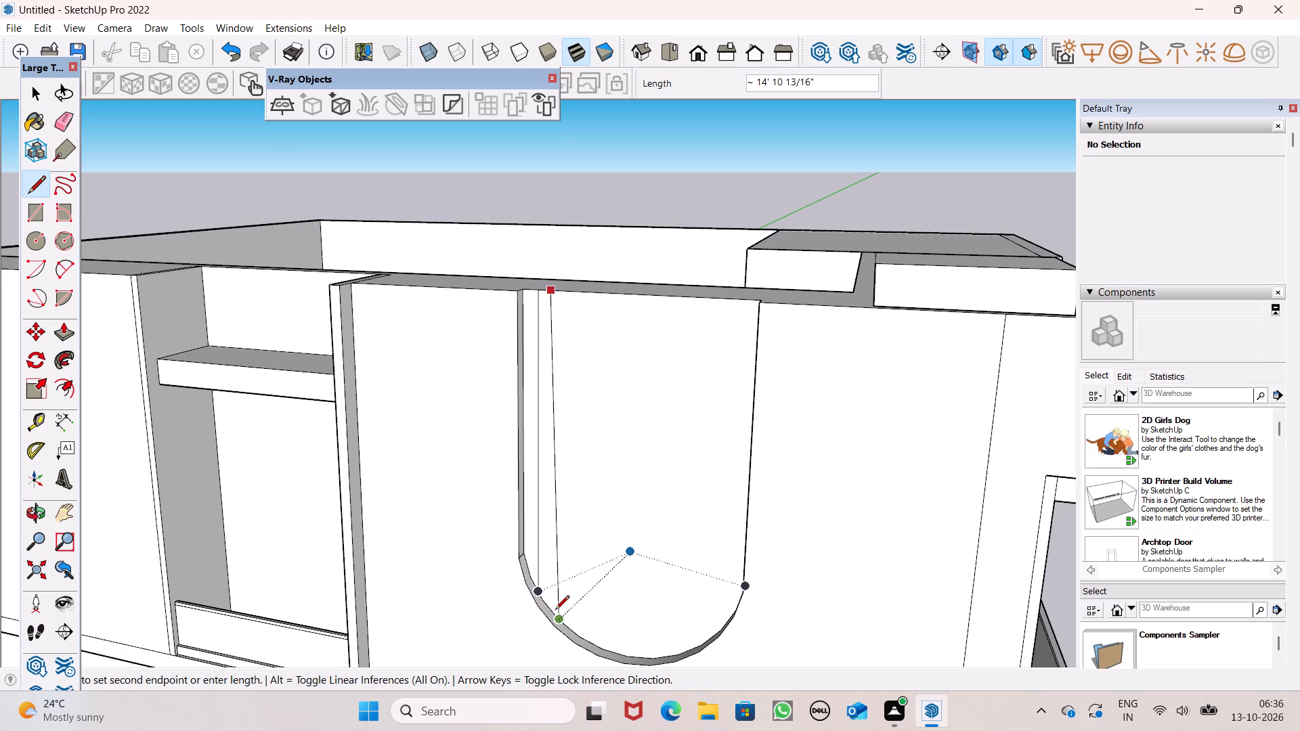
pyautogui.scroll(2, 551, 606)
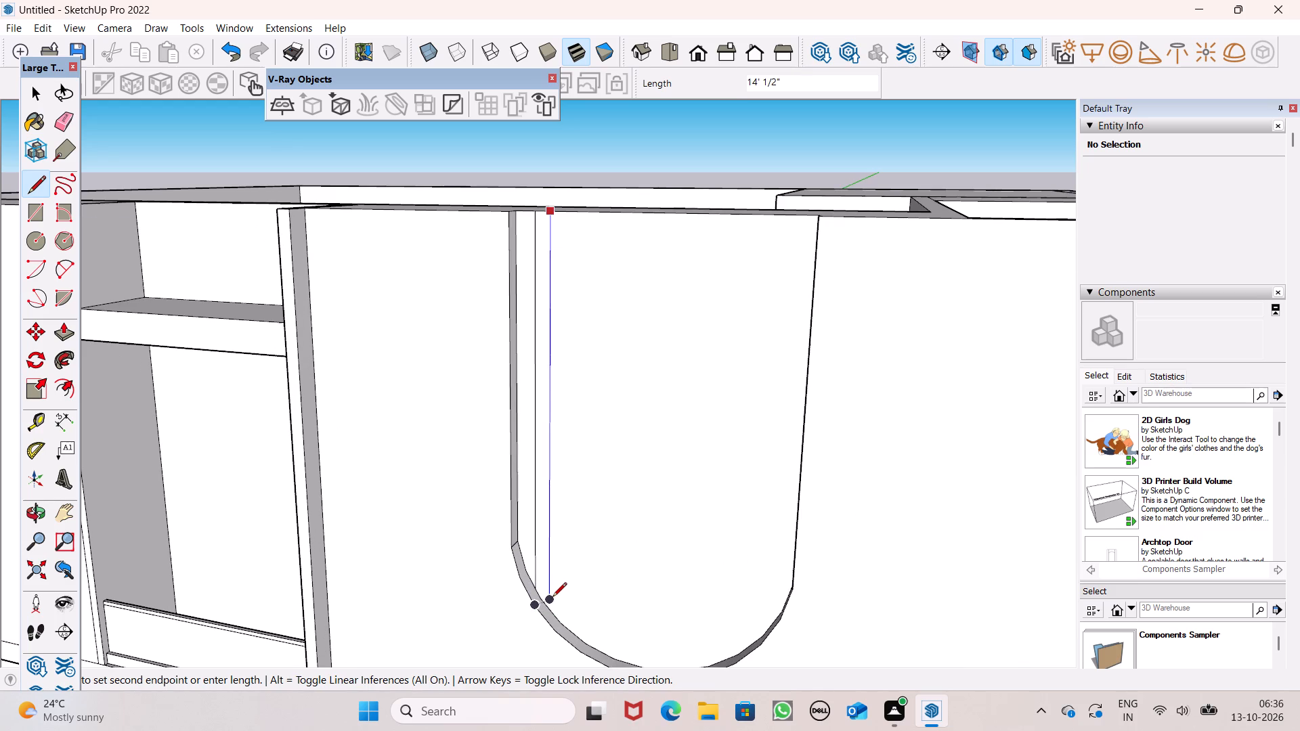
pyautogui.click(552, 606)
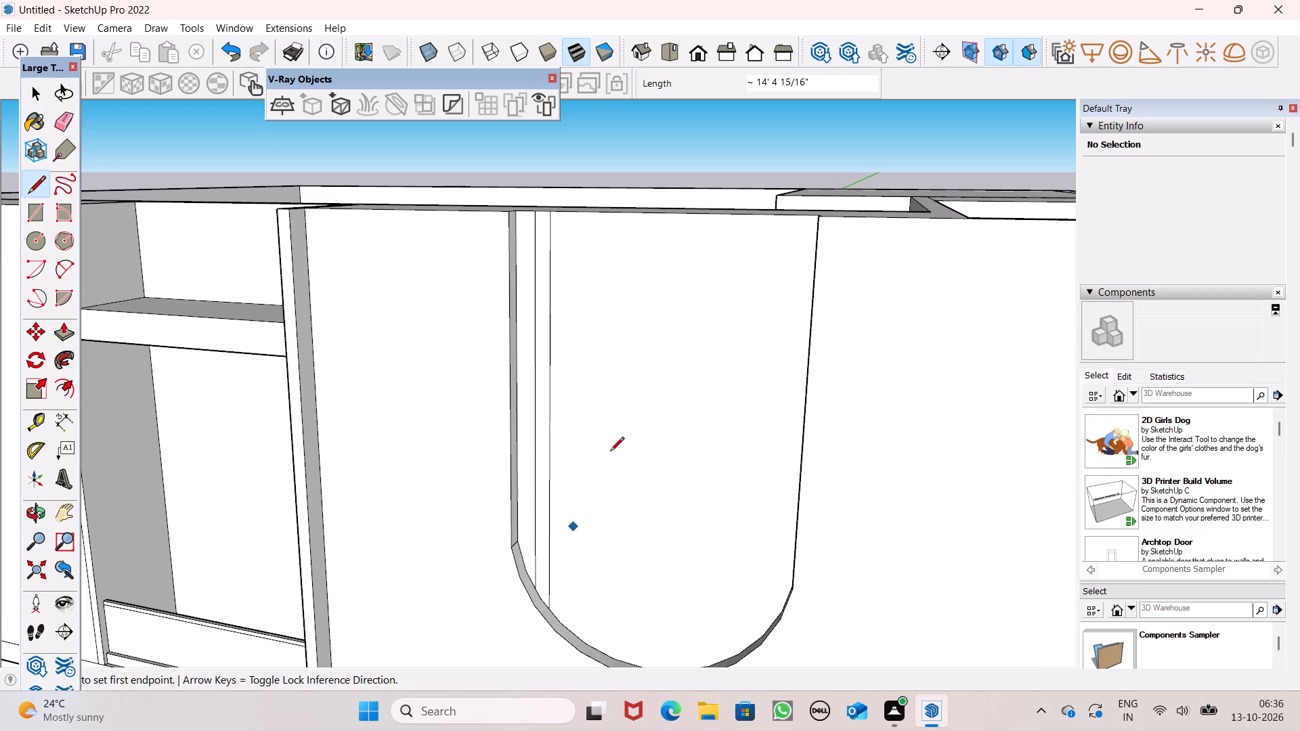
pyautogui.moveTo(564, 215); pyautogui.dragTo(564, 227)
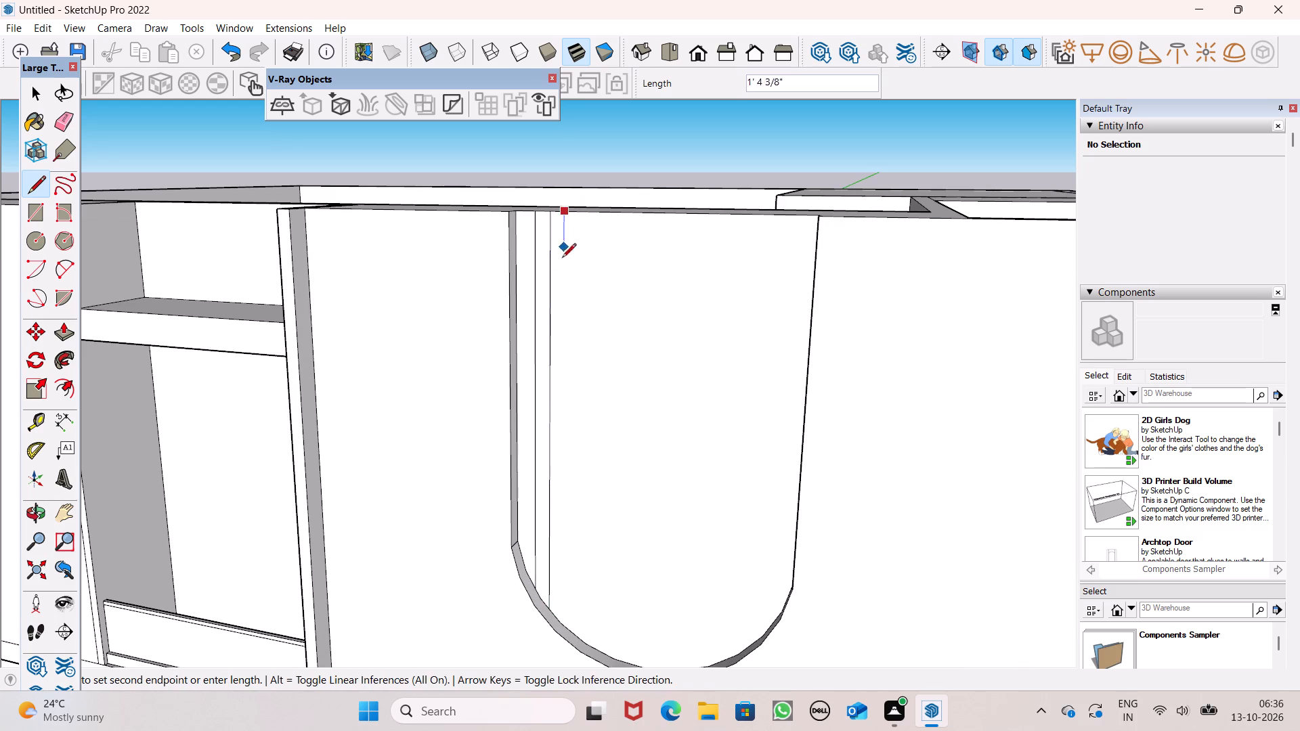
pyautogui.click(556, 621)
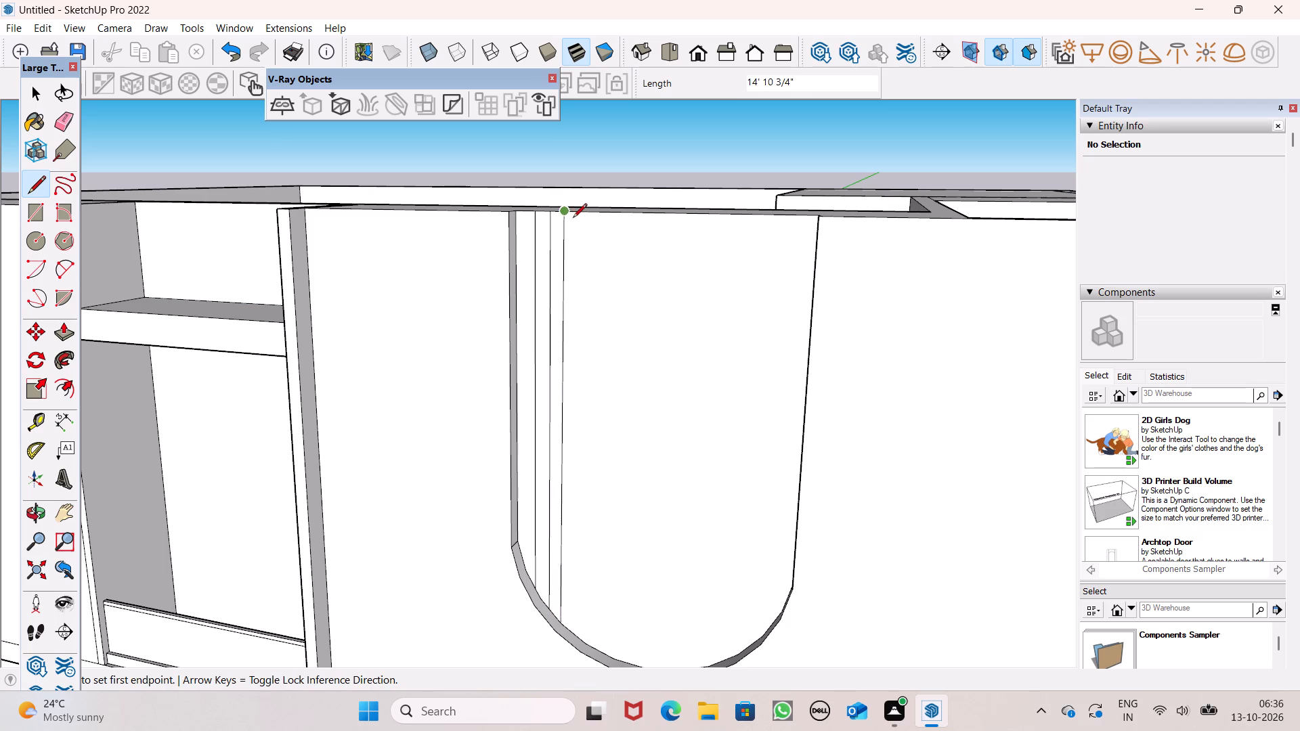
# Continue the vertical line pattern on the recessed face with two lines about 15' 3" and 15' 6 1/2" long down to the arc.
pyautogui.click(578, 211)
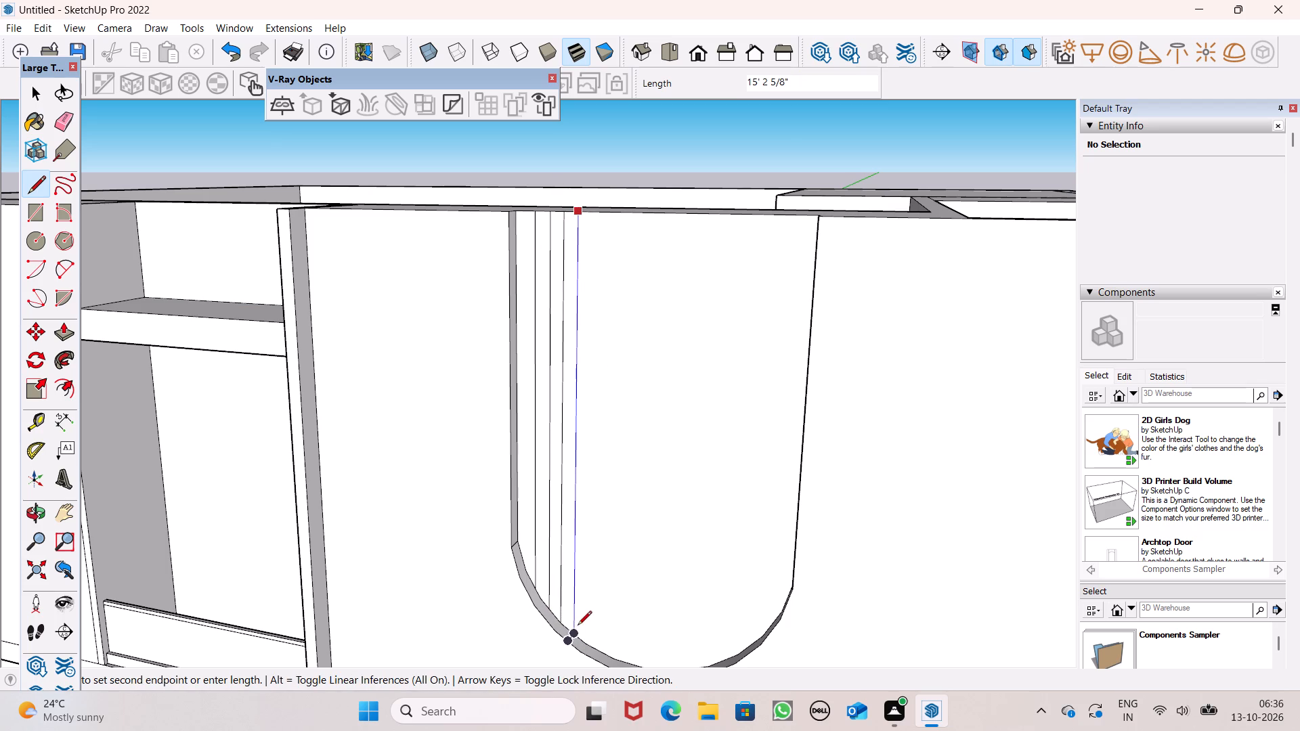
pyautogui.scroll(1, 578, 626)
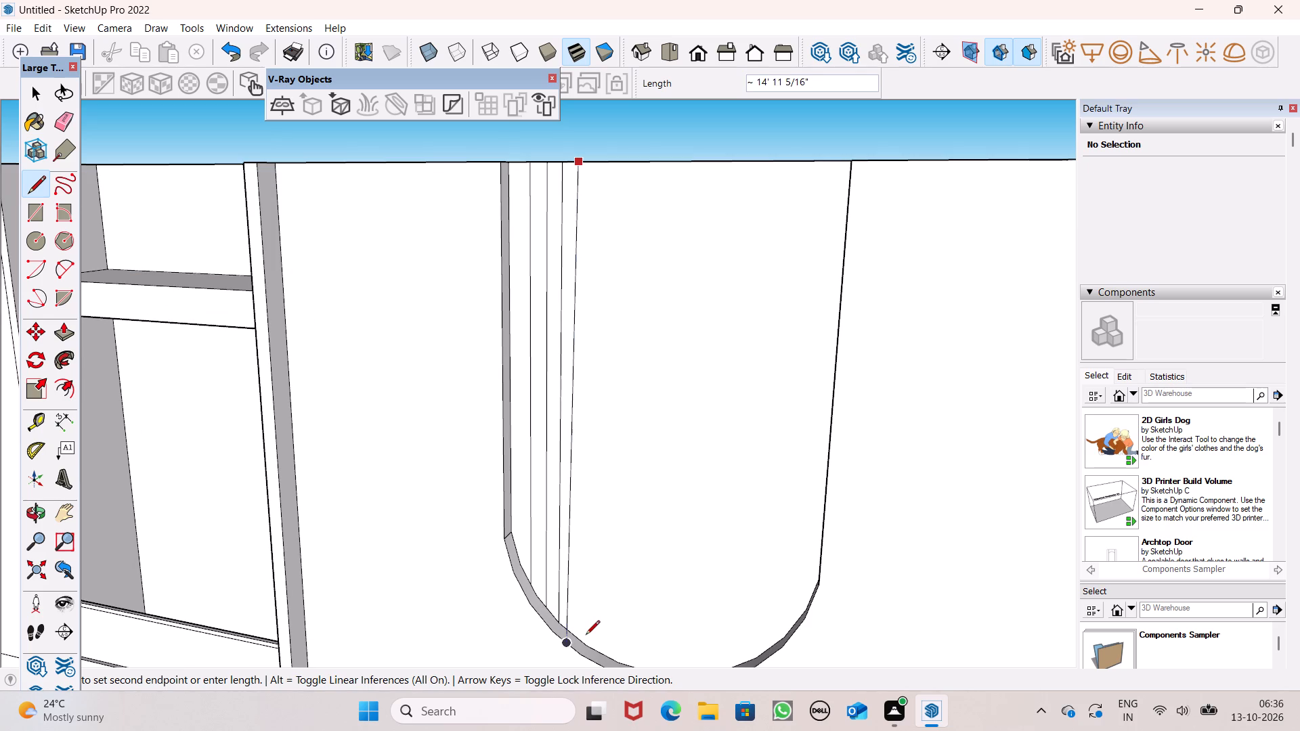
pyautogui.click(578, 631)
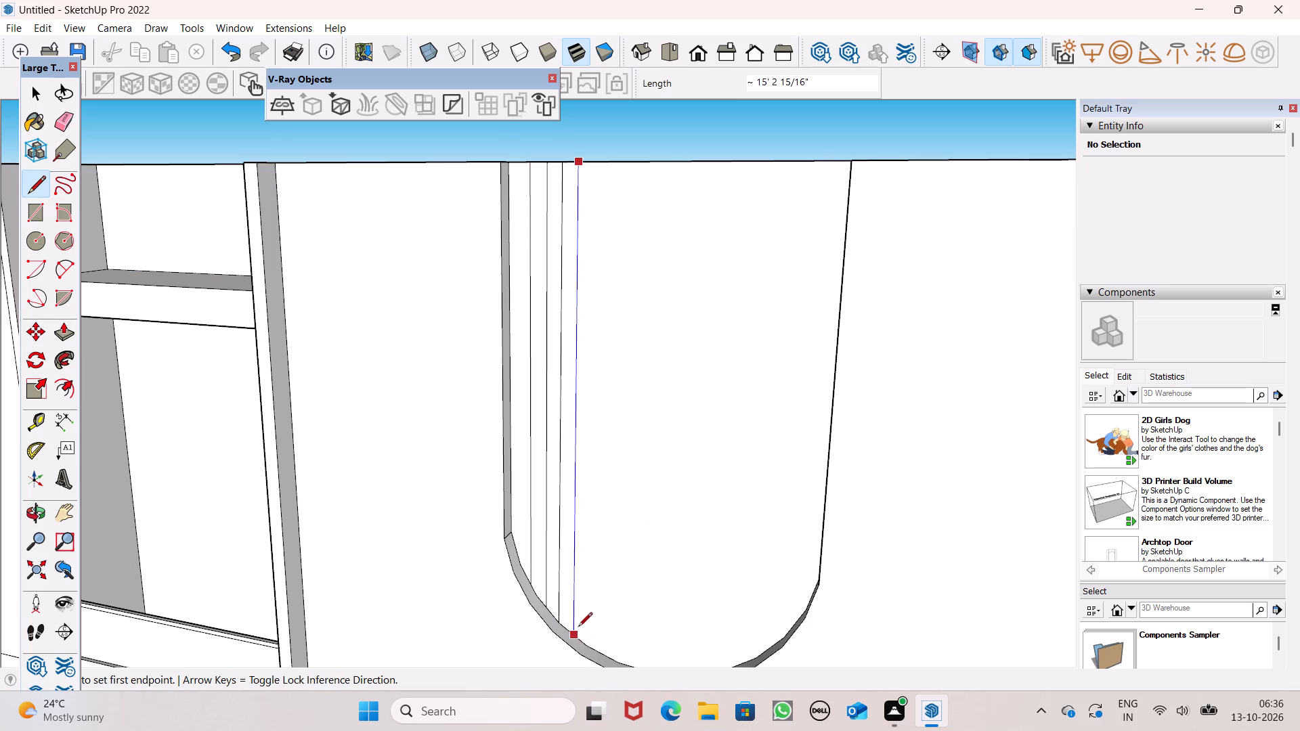
pyautogui.click(595, 160)
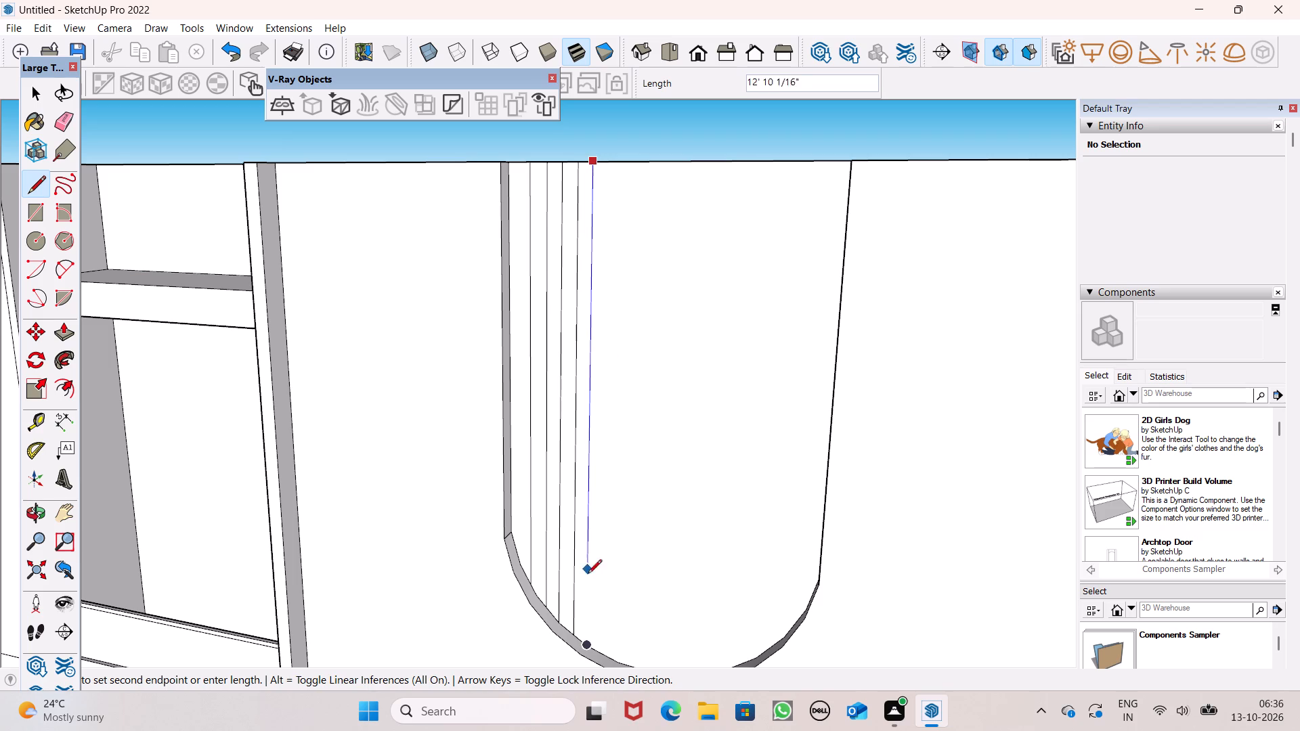
pyautogui.moveTo(582, 645); pyautogui.dragTo(582, 638)
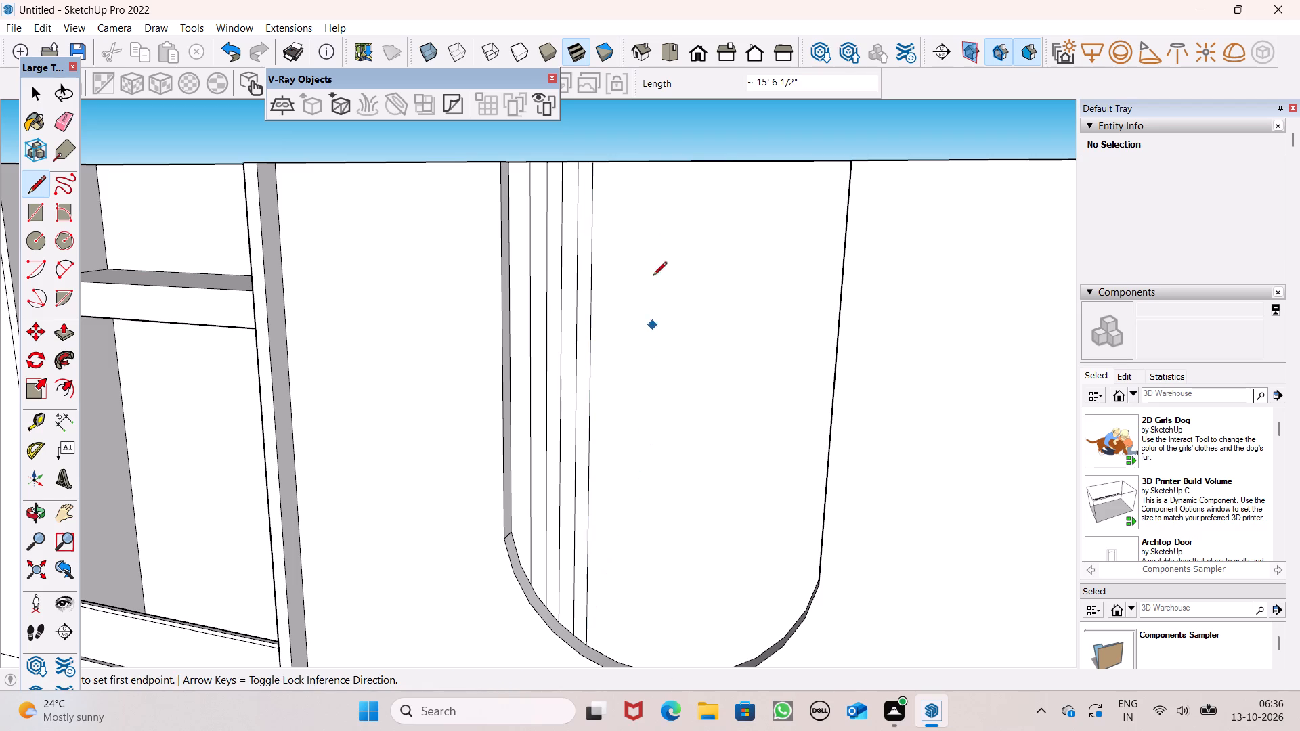
# Draw another vertical line about 15' 8 11/16" long on the recessed face, from its top edge to the arc, beside the existing lines.
pyautogui.click(609, 160)
pyautogui.scroll(-2, 636, 257)
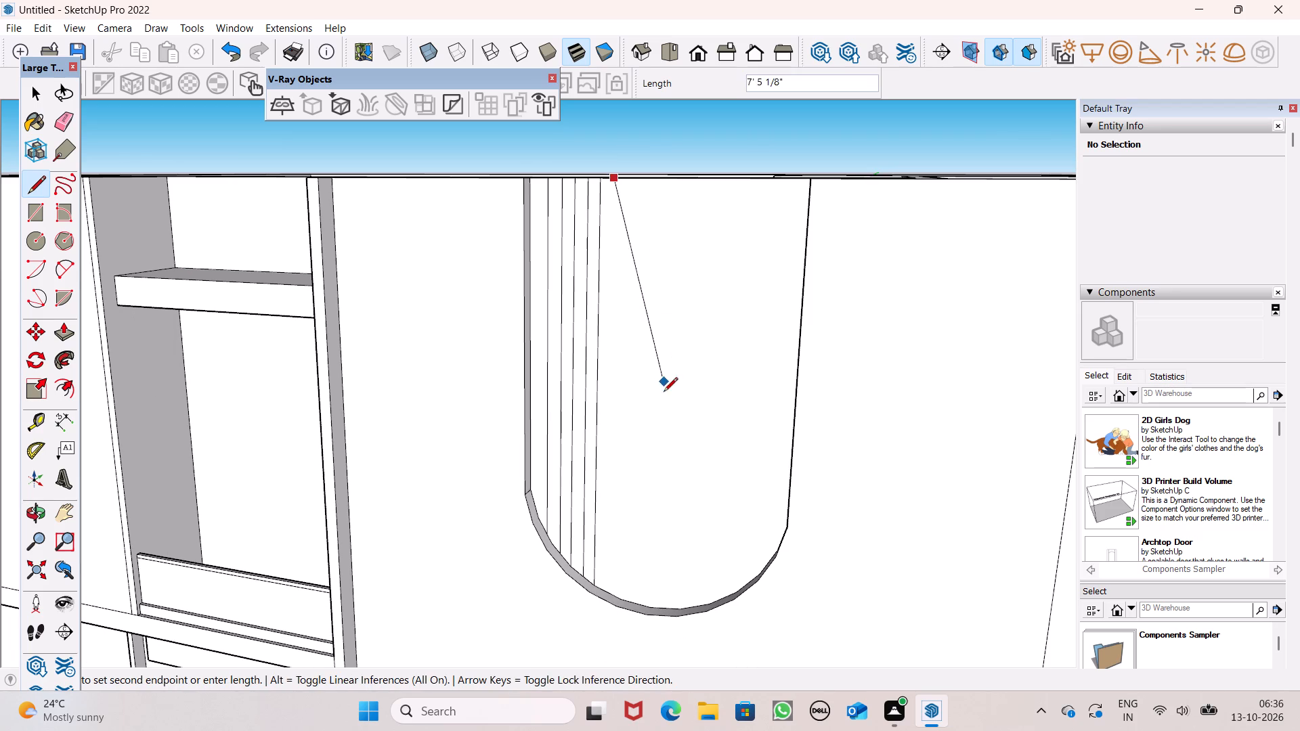
pyautogui.scroll(3, 602, 588)
pyautogui.click(606, 589)
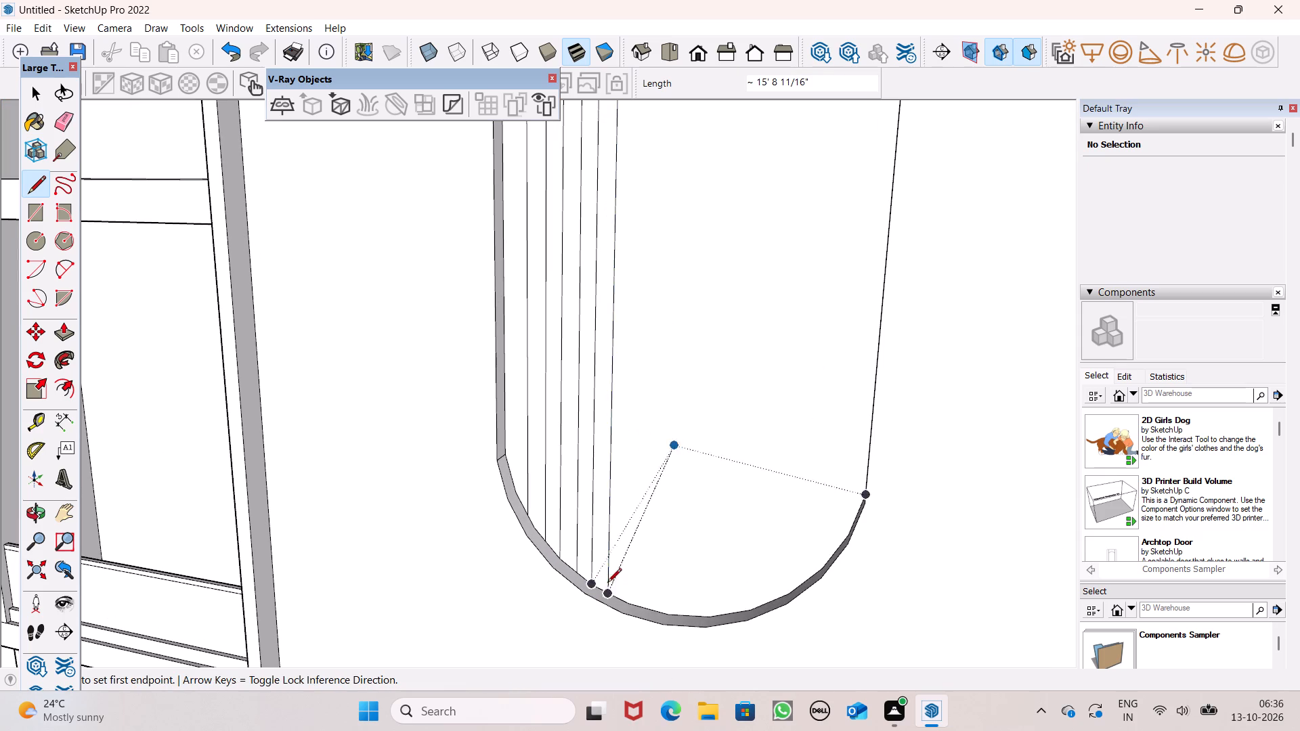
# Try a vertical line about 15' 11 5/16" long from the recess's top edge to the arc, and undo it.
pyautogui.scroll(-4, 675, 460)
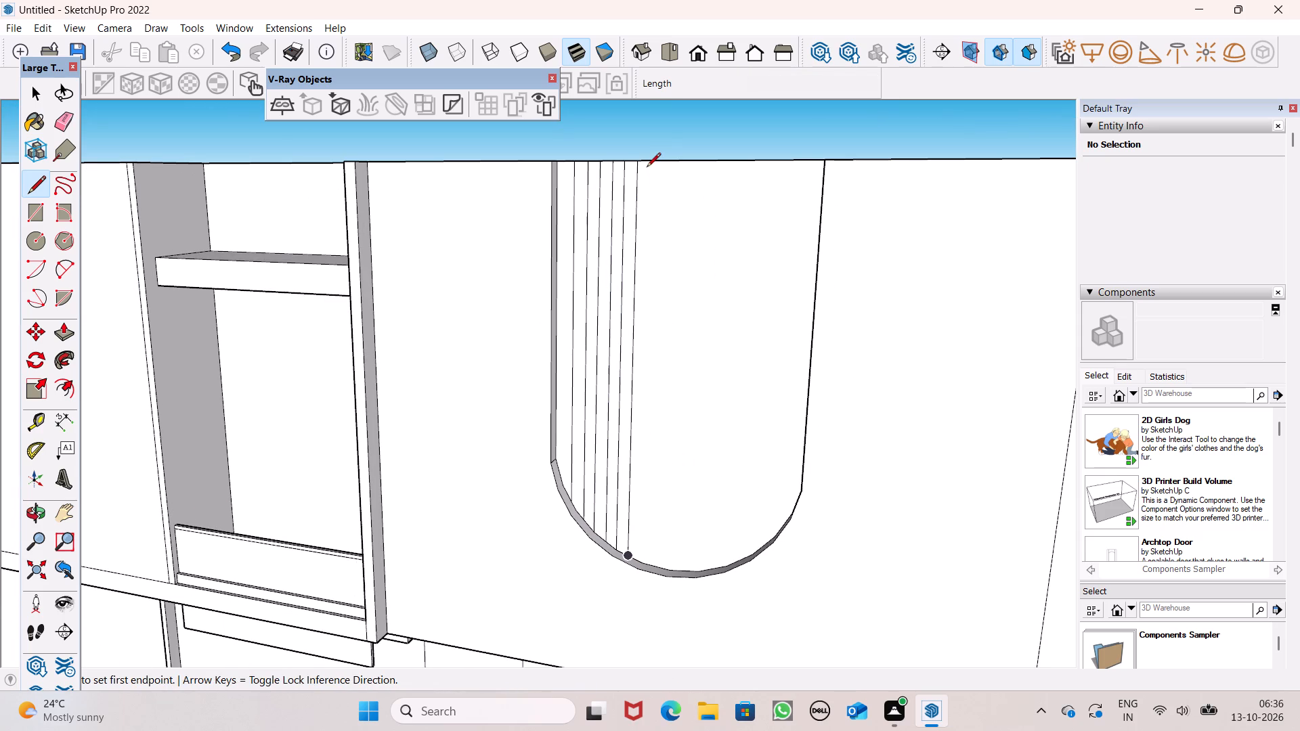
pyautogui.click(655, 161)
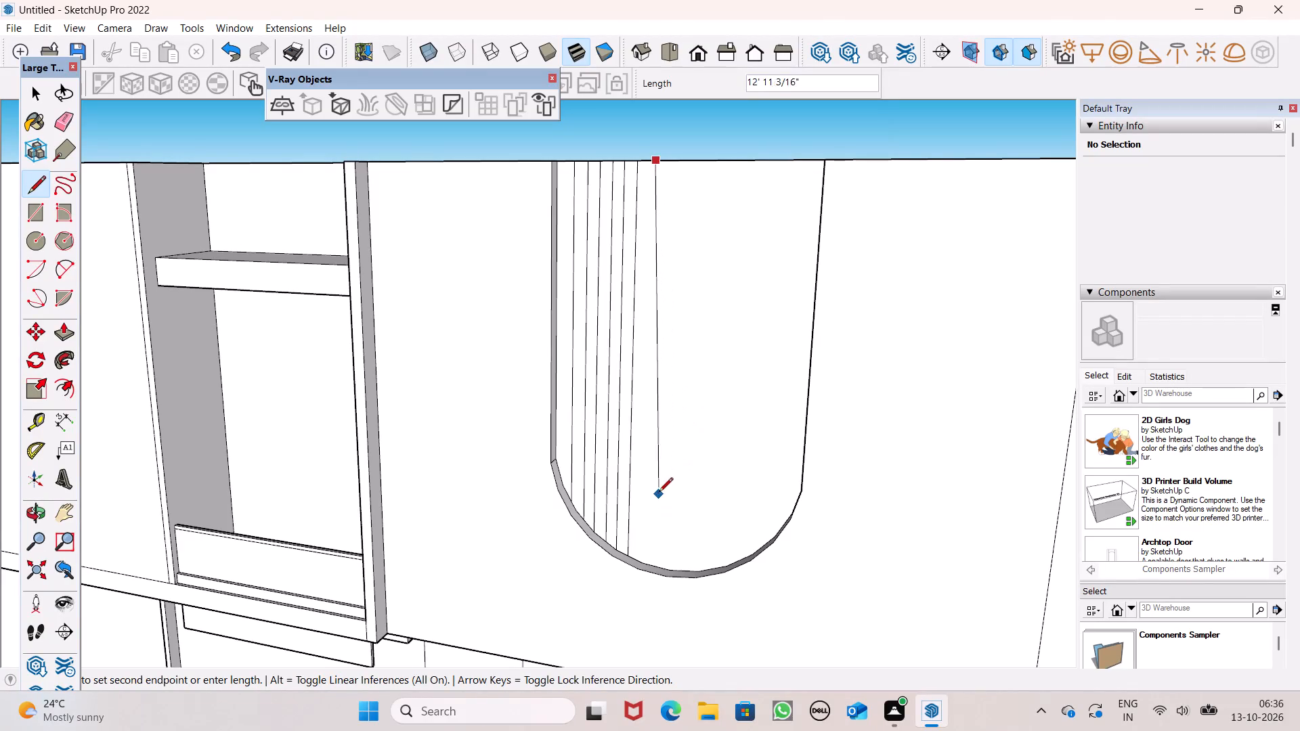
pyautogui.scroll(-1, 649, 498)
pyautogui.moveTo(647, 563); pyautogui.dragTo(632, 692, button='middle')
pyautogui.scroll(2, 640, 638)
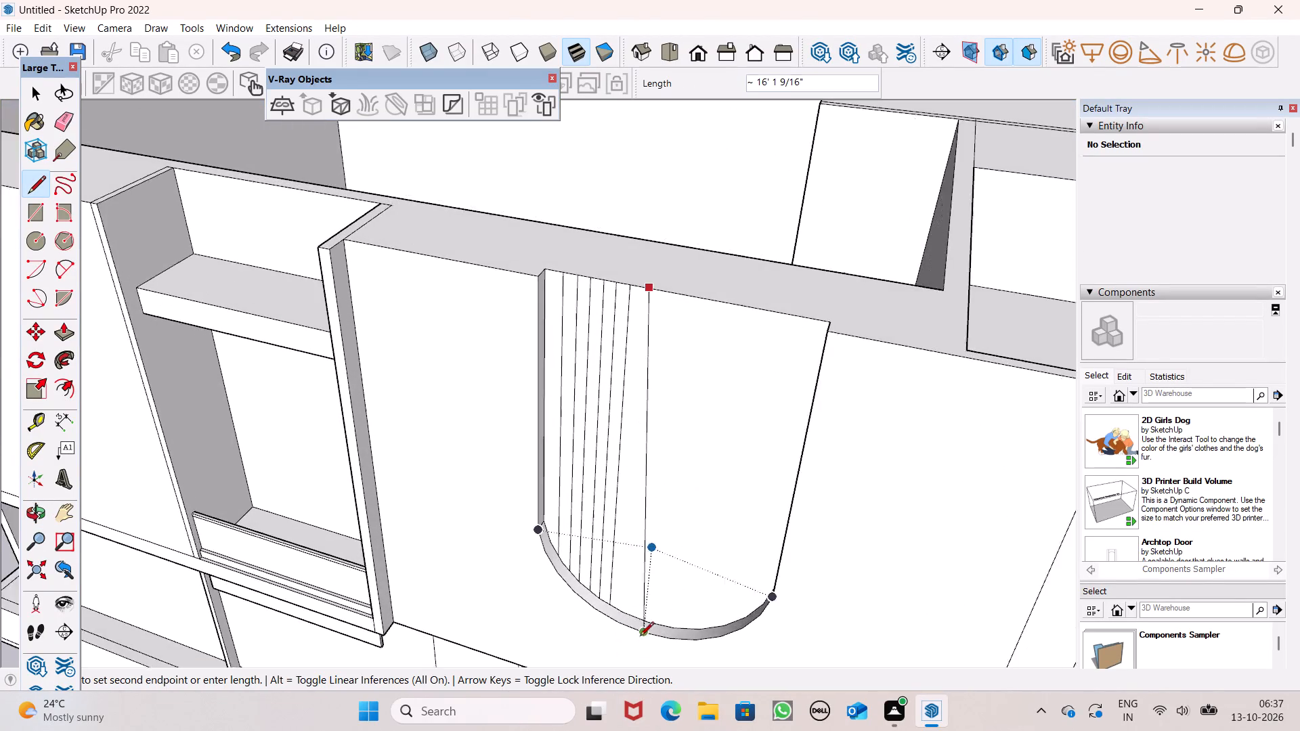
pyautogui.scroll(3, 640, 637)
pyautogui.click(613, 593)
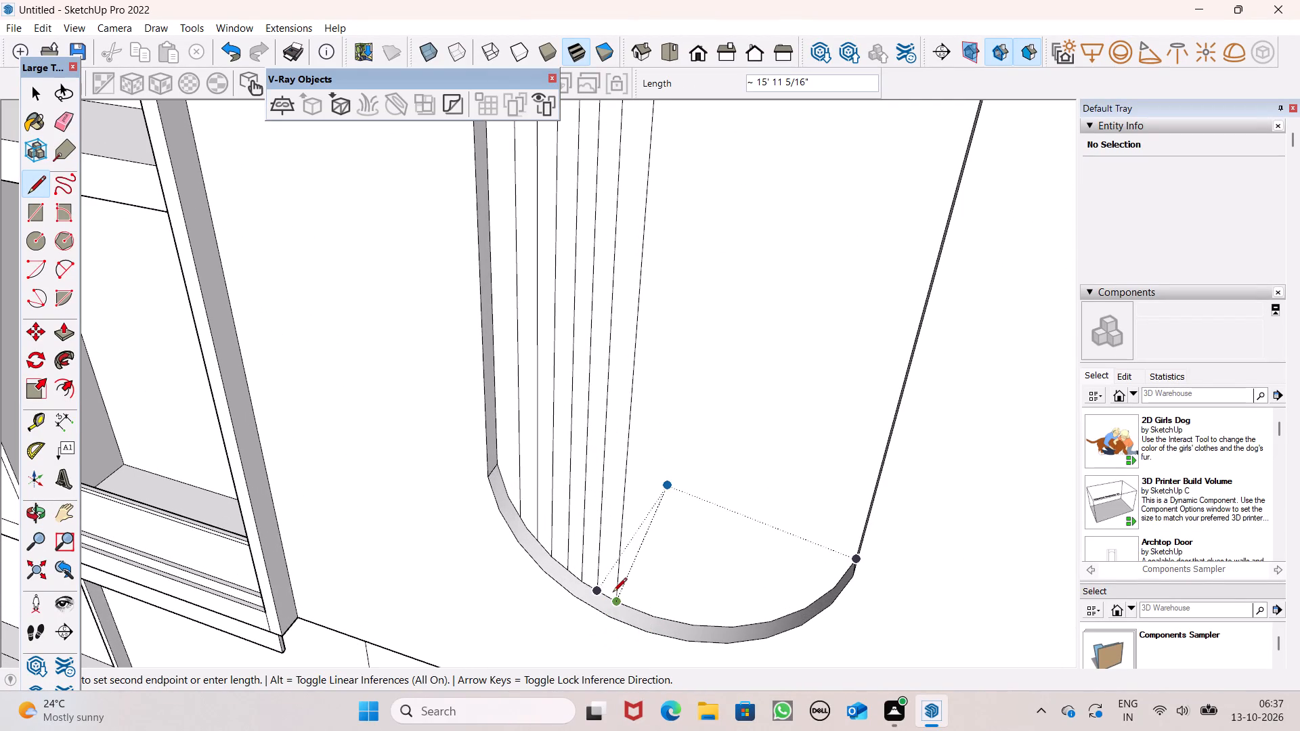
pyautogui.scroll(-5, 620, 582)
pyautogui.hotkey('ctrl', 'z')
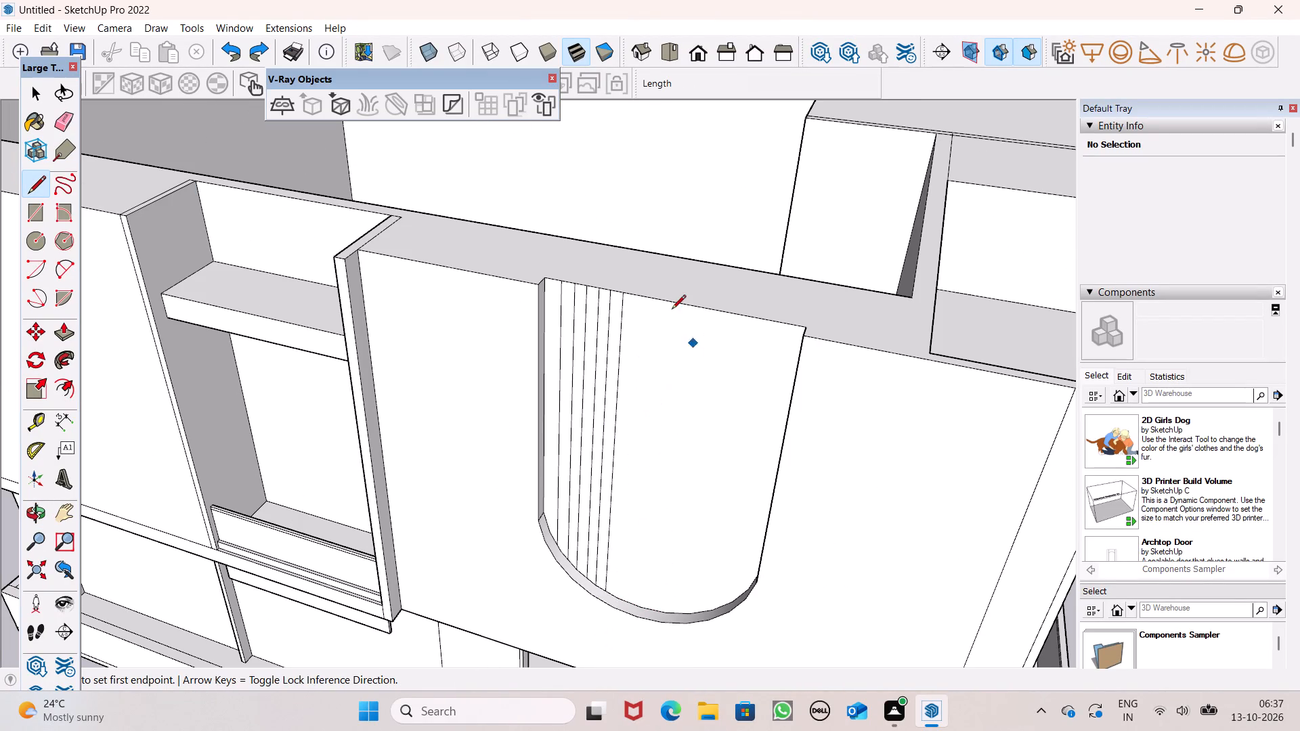
# Draw the next closely spaced vertical line on the recessed face, about 15' 11 5/16" long from the top edge to the arc.
pyautogui.scroll(4, 658, 305)
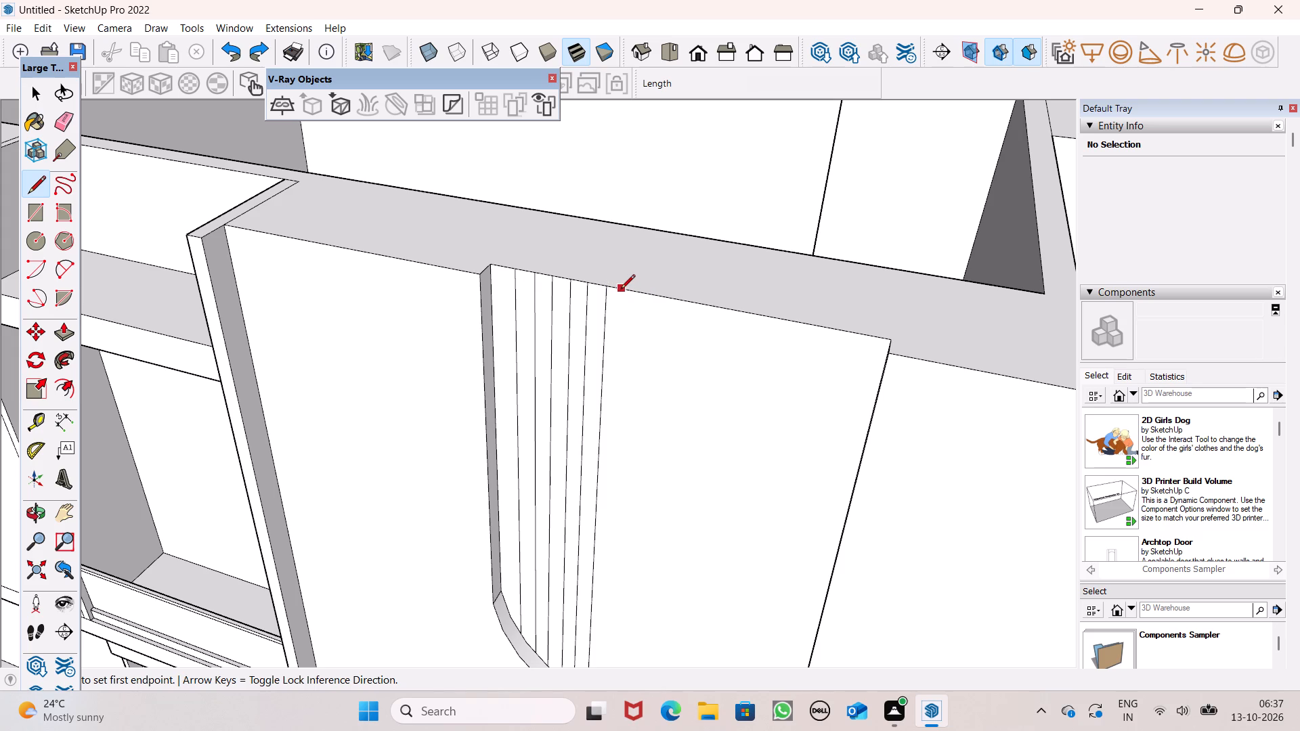
pyautogui.click(623, 290)
pyautogui.scroll(-6, 632, 410)
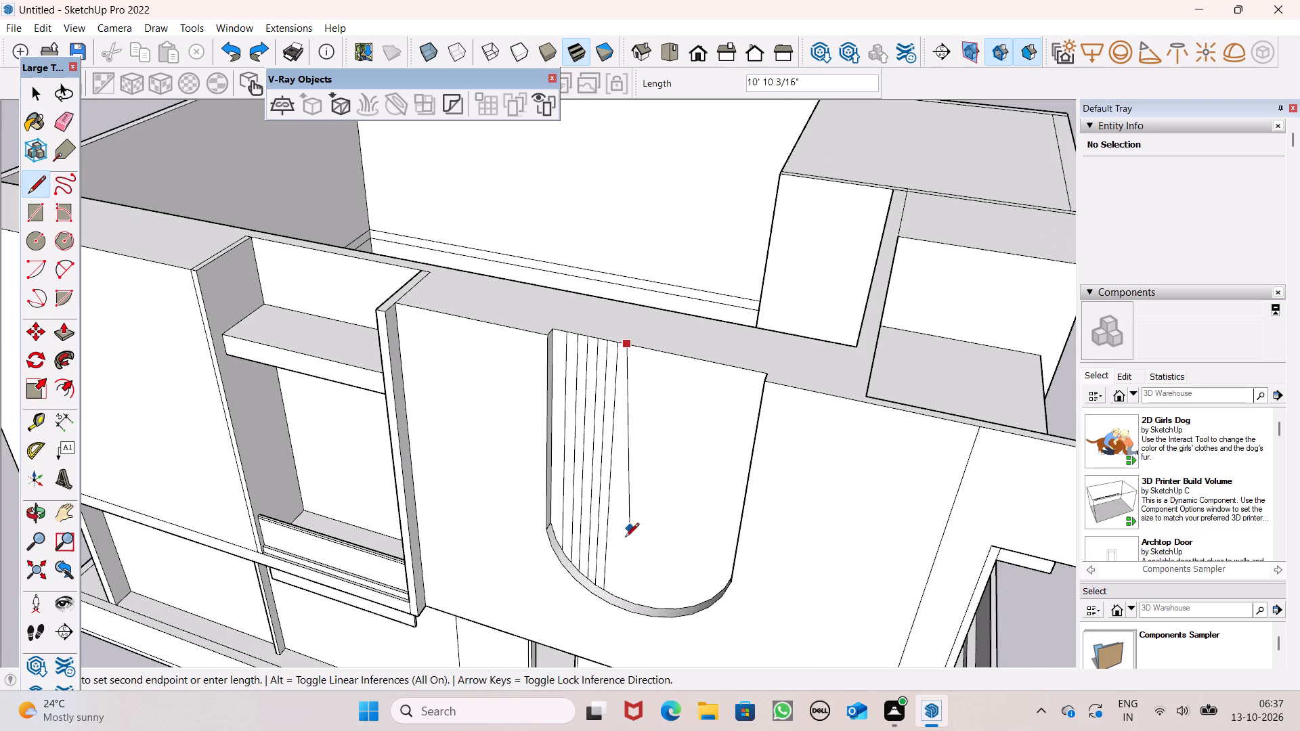
pyautogui.moveTo(618, 596); pyautogui.dragTo(619, 588)
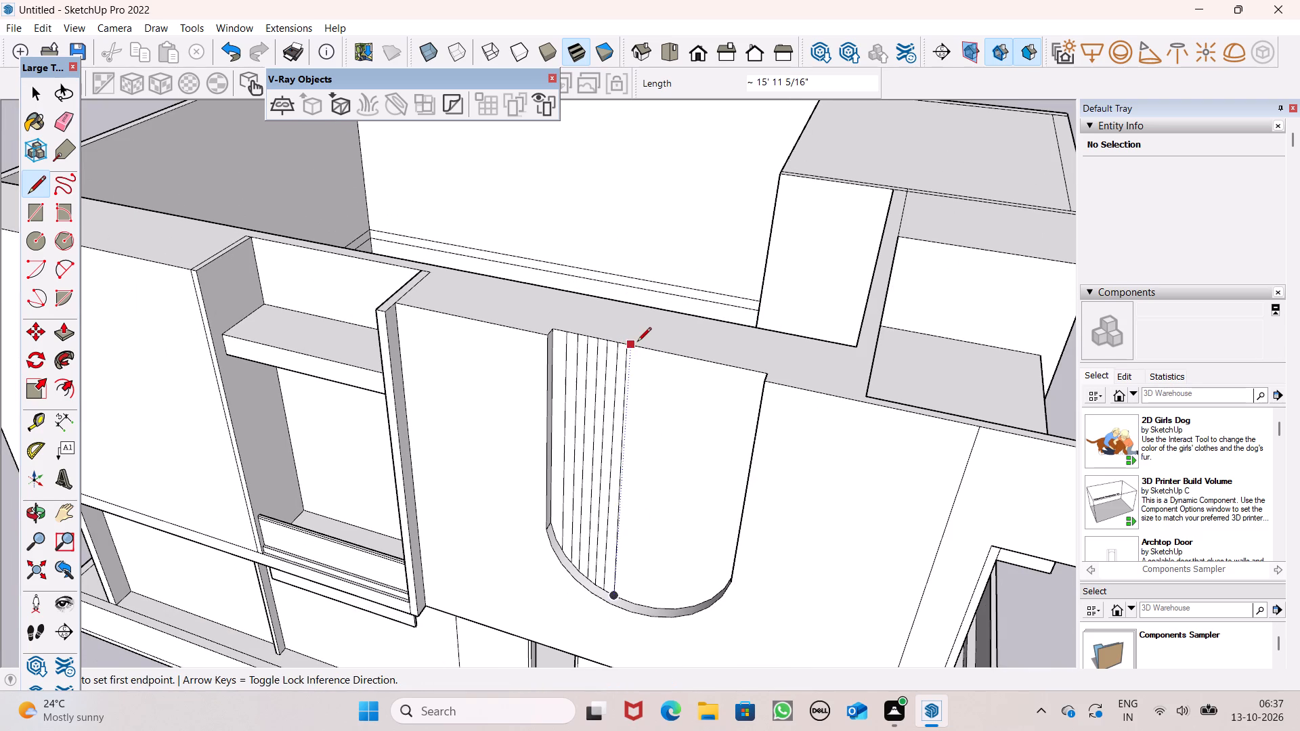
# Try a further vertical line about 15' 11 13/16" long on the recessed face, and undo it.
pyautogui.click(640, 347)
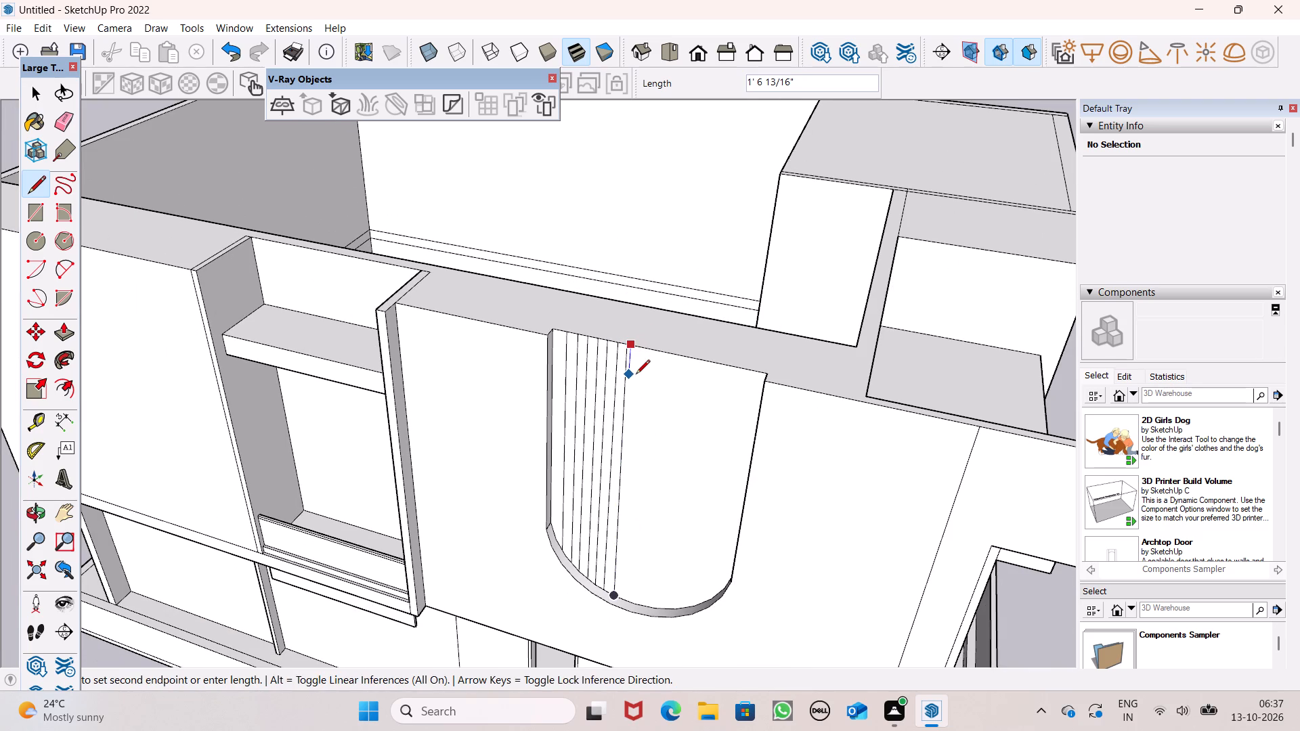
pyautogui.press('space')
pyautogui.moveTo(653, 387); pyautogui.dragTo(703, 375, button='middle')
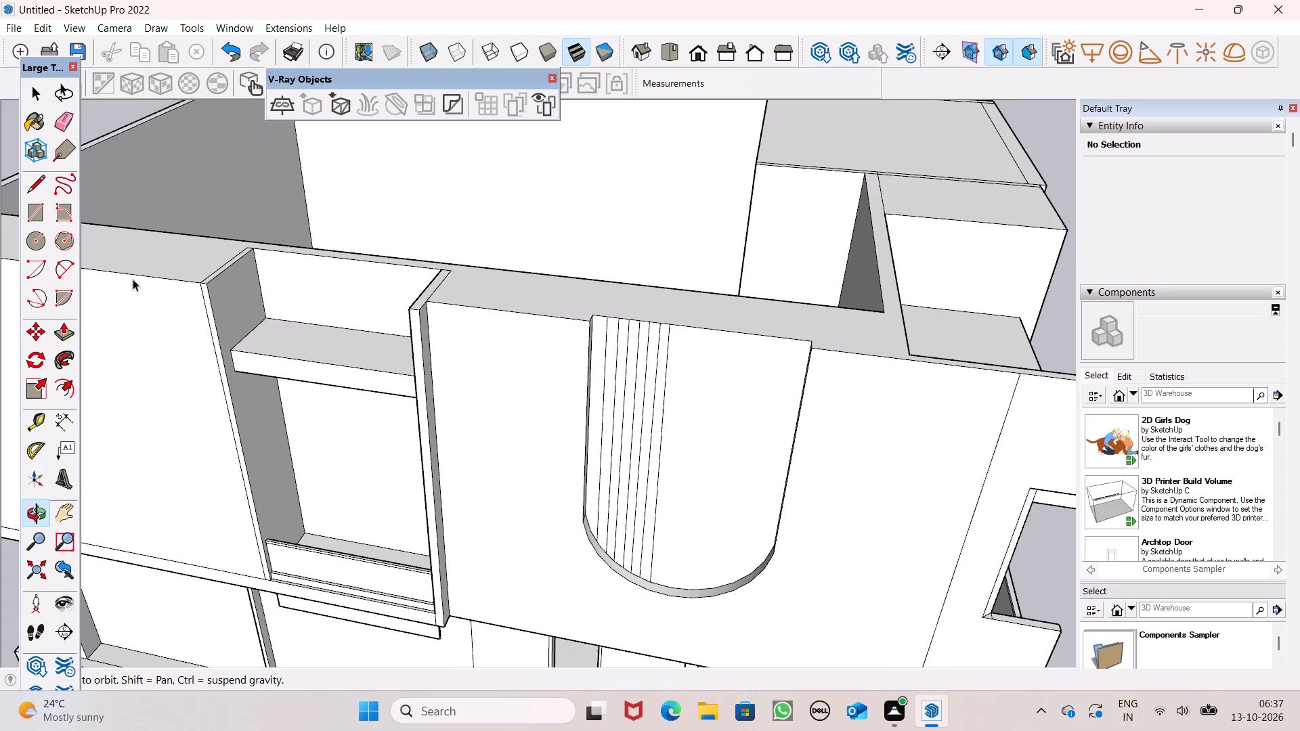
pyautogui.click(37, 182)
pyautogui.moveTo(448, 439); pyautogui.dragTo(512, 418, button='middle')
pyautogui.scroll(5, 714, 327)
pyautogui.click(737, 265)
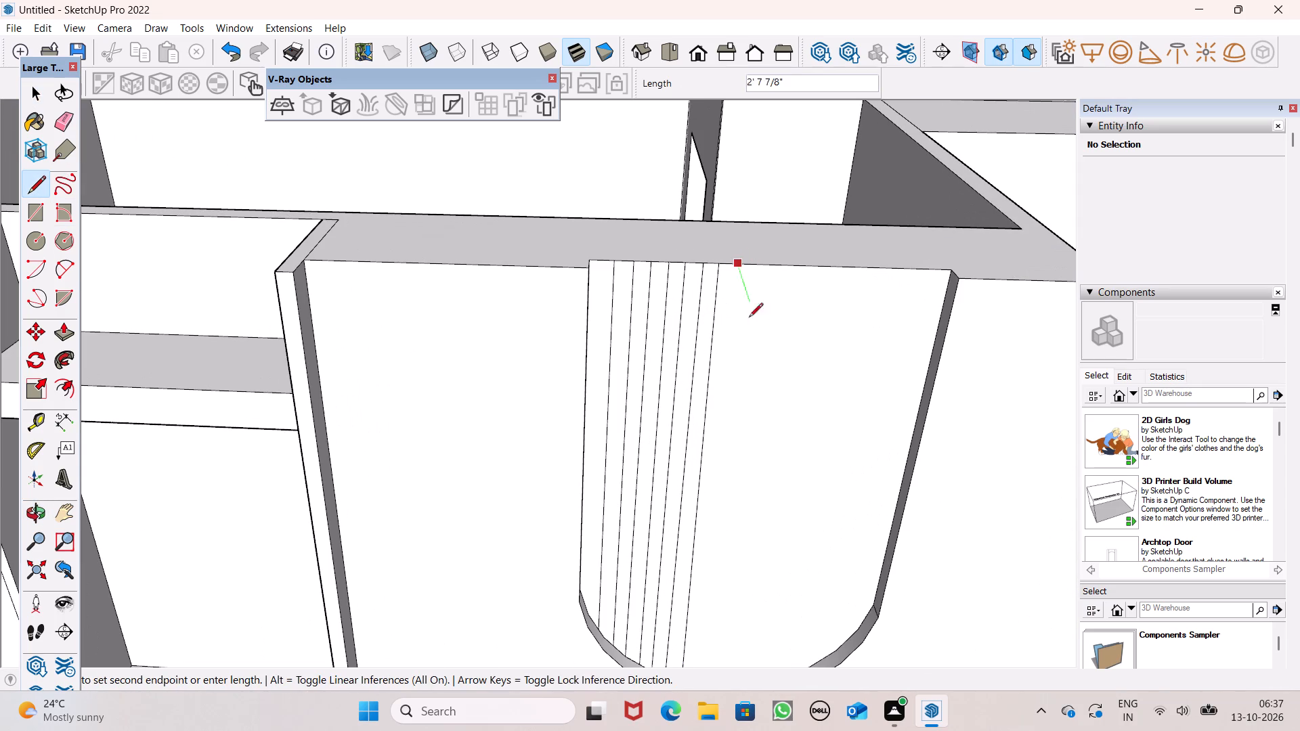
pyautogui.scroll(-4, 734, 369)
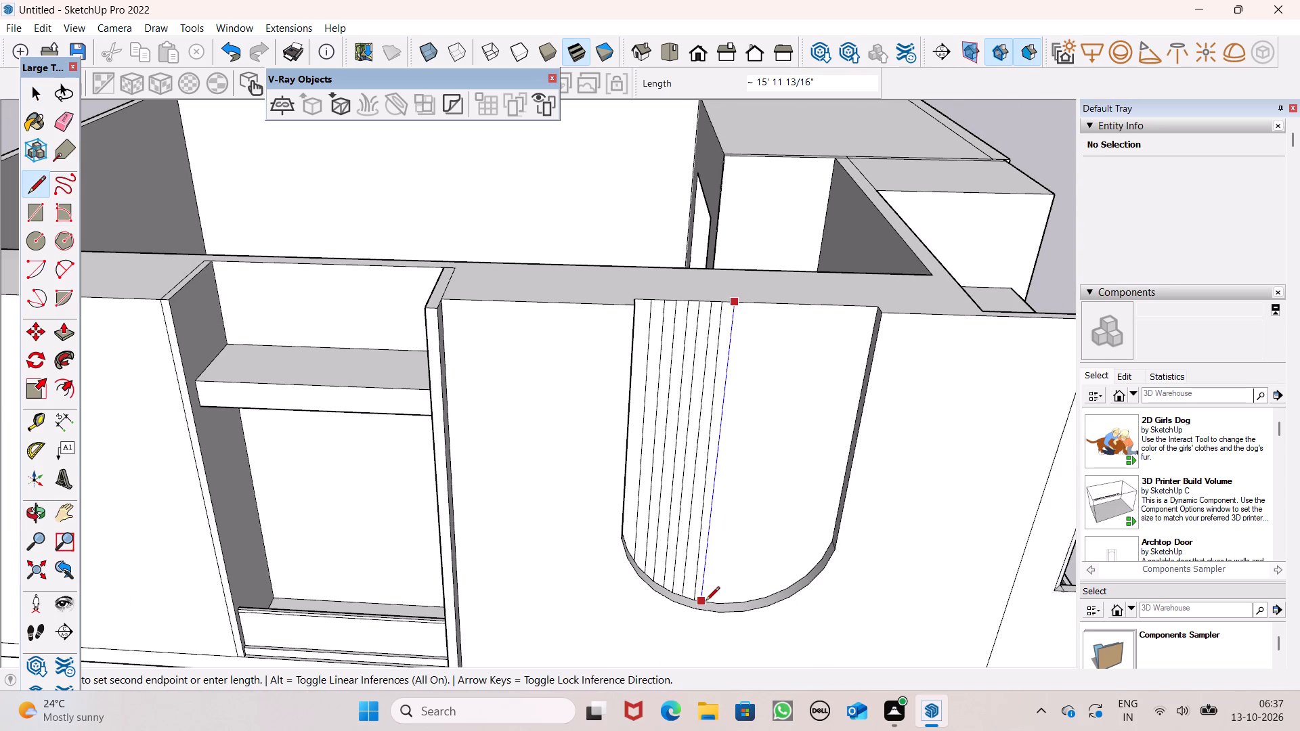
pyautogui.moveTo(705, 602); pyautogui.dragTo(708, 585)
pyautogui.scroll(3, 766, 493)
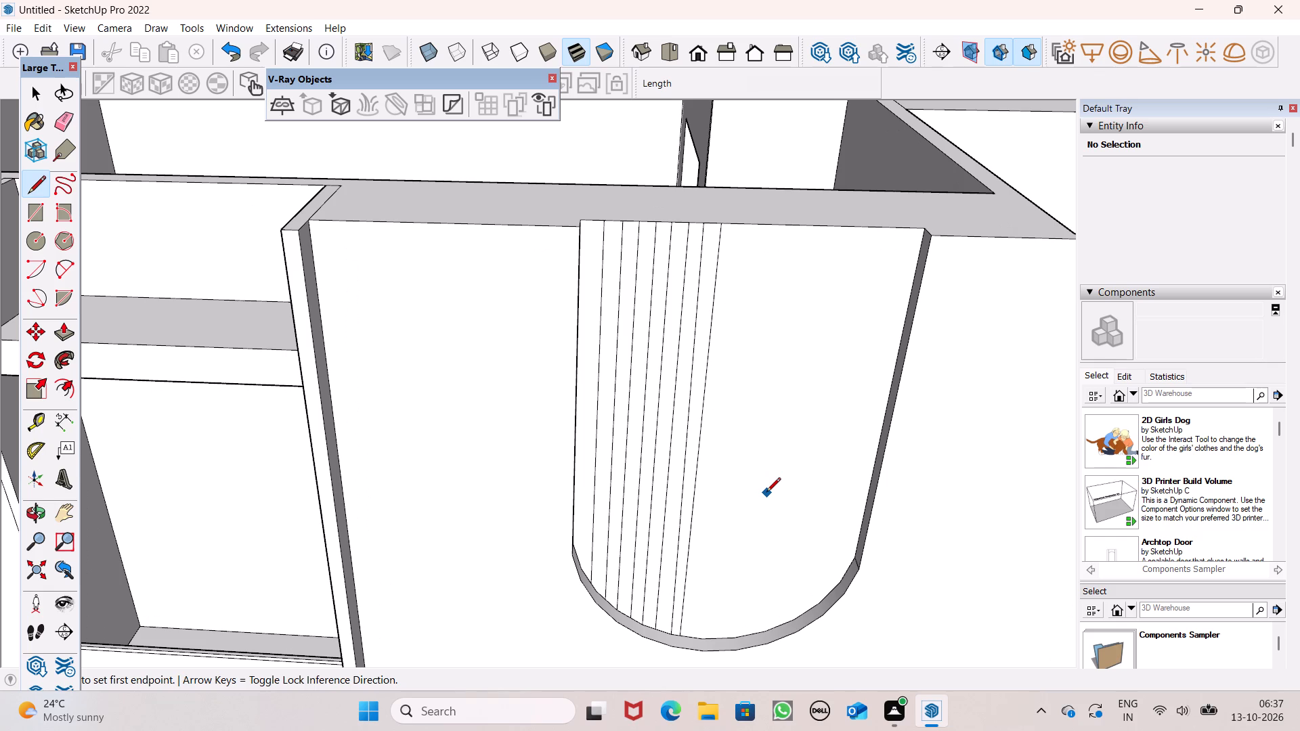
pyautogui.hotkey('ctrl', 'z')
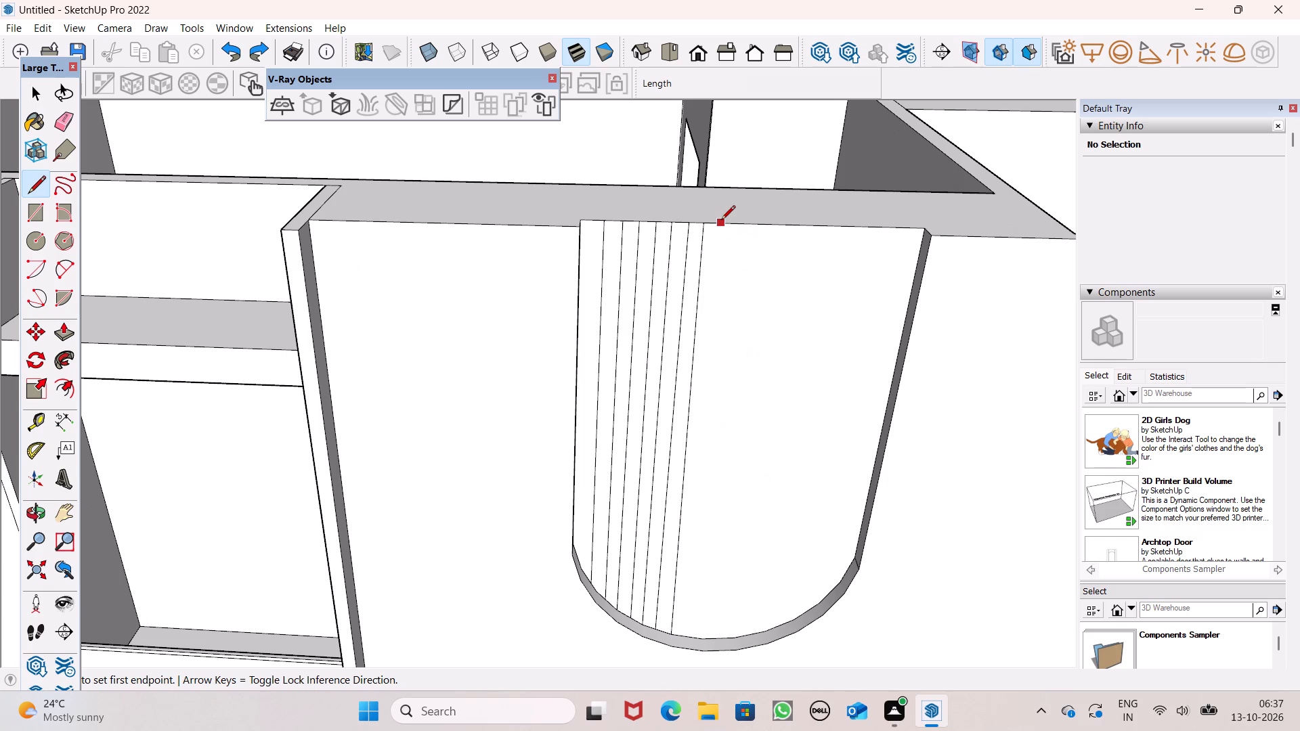
# Add two closely spaced vertical lines on the recessed face, about 15' 11 3/4" and 16' 1/2" long, from the top edge to the arc.
pyautogui.click(721, 221)
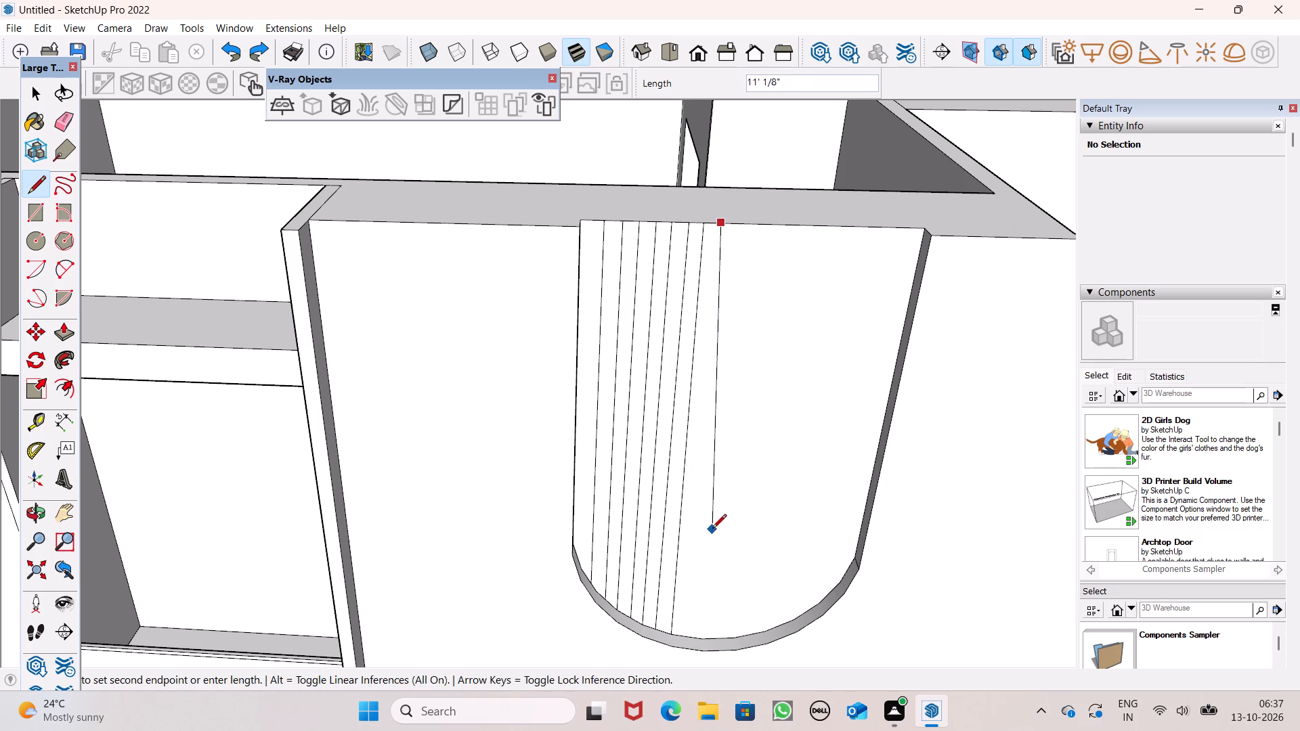
pyautogui.scroll(-1, 701, 517)
pyautogui.scroll(1, 719, 544)
pyautogui.moveTo(719, 546); pyautogui.dragTo(704, 630, button='middle')
pyautogui.scroll(-5, 714, 538)
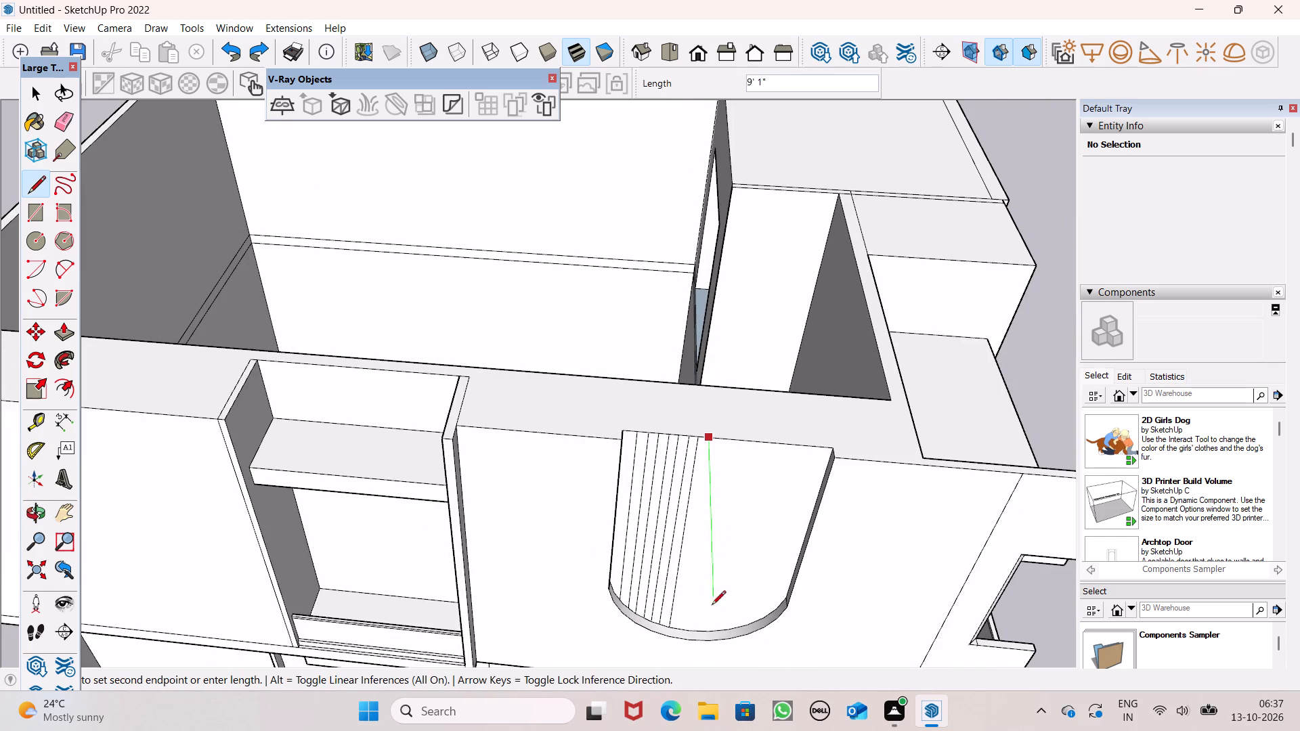
pyautogui.scroll(6, 688, 634)
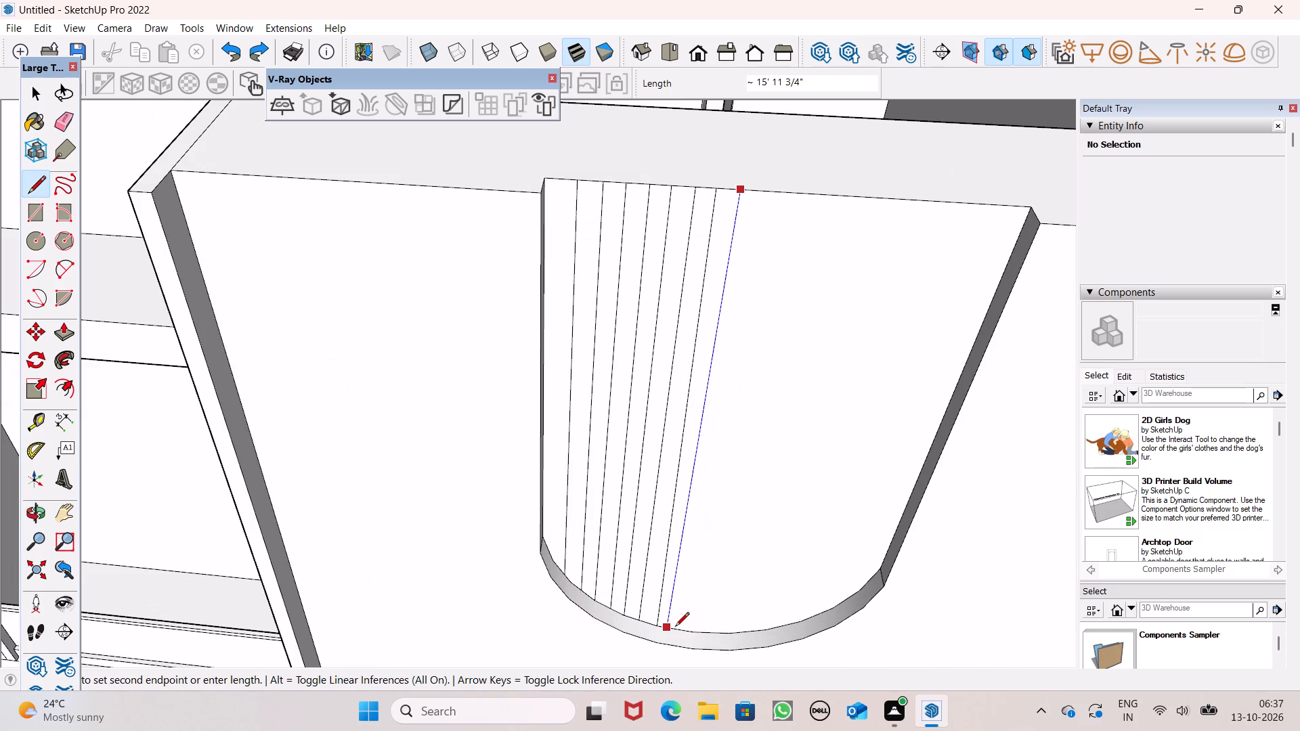
pyautogui.click(674, 627)
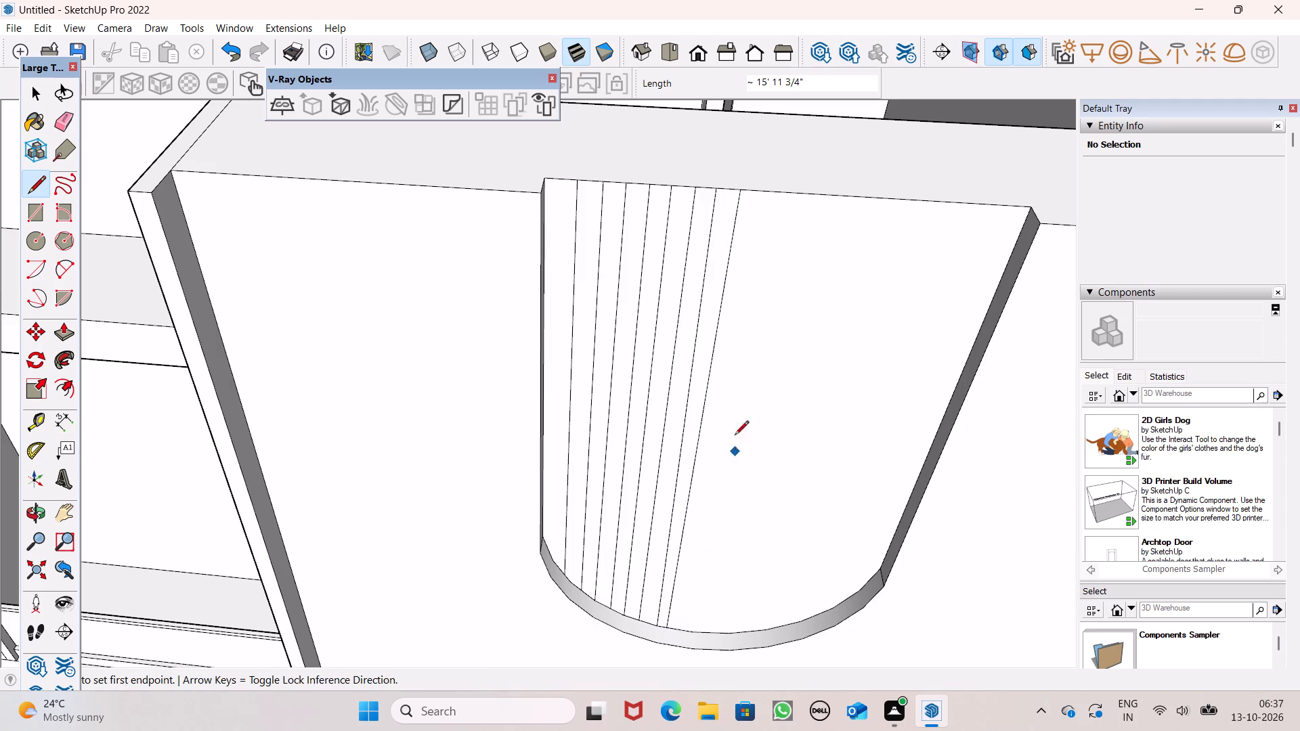
pyautogui.click(766, 192)
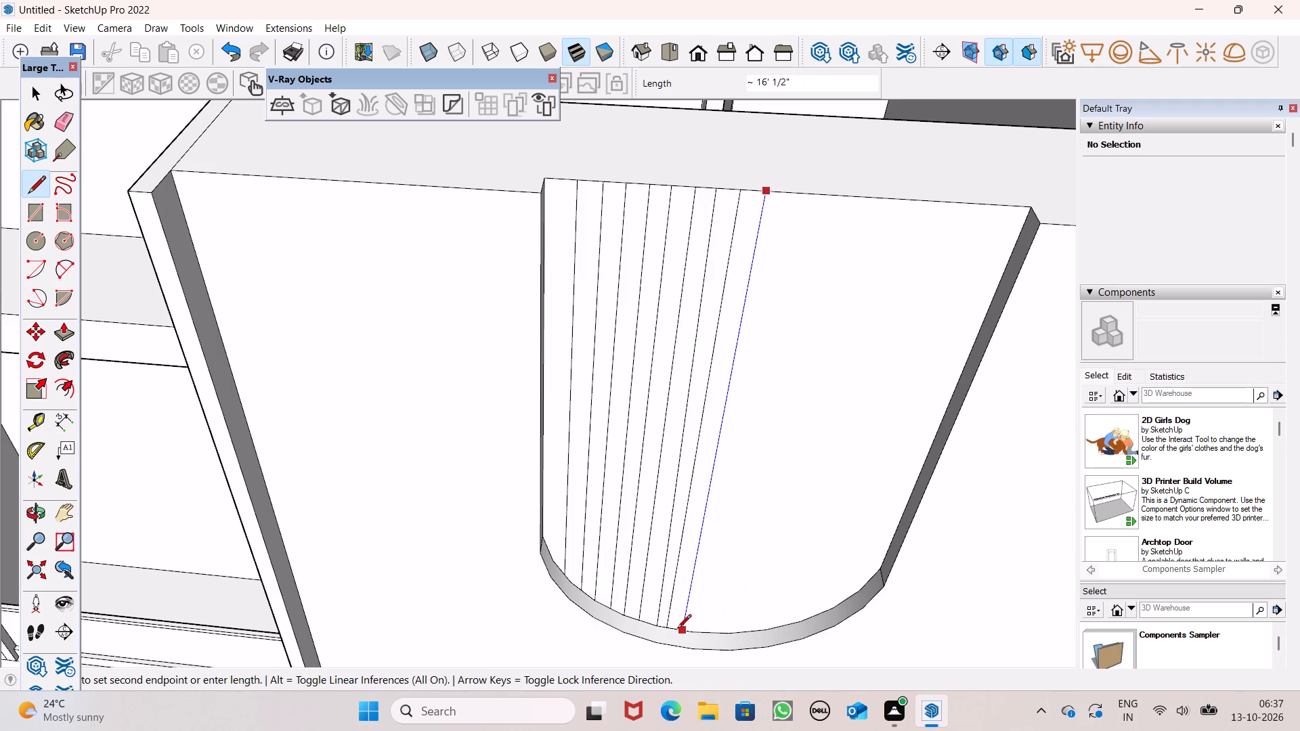
pyautogui.click(678, 630)
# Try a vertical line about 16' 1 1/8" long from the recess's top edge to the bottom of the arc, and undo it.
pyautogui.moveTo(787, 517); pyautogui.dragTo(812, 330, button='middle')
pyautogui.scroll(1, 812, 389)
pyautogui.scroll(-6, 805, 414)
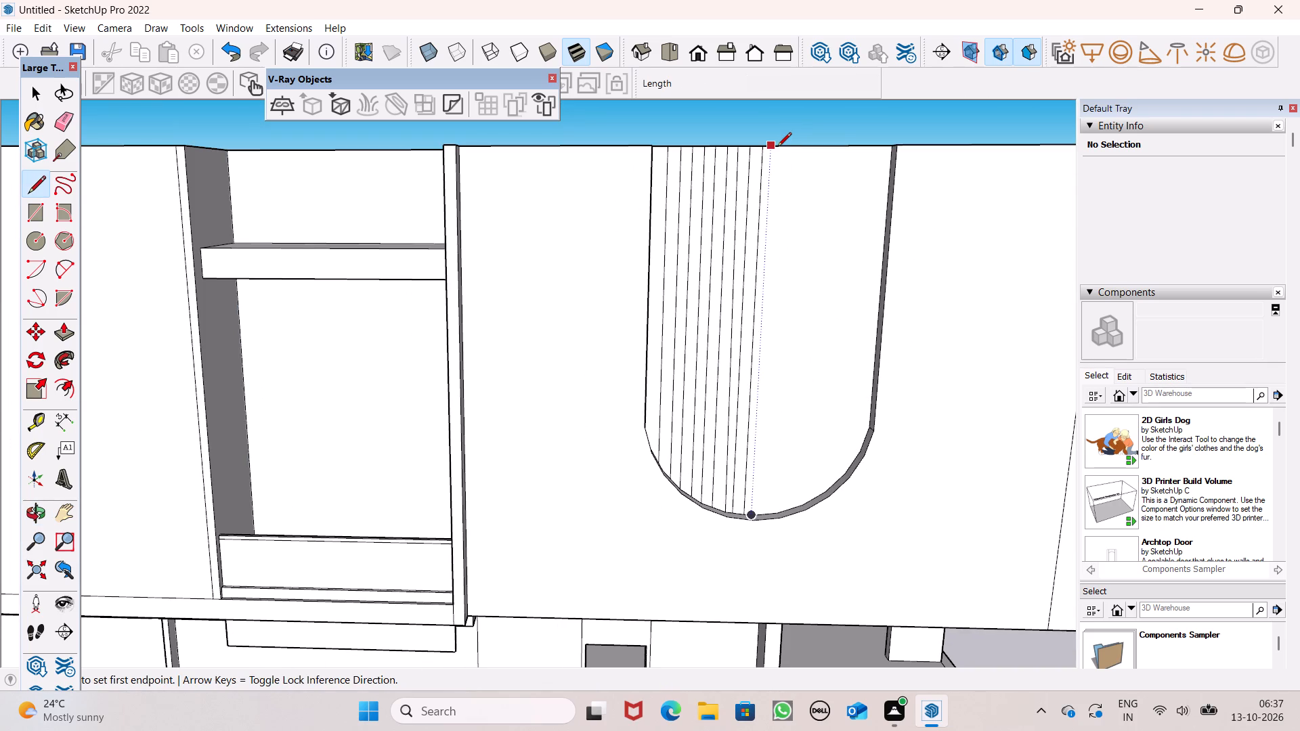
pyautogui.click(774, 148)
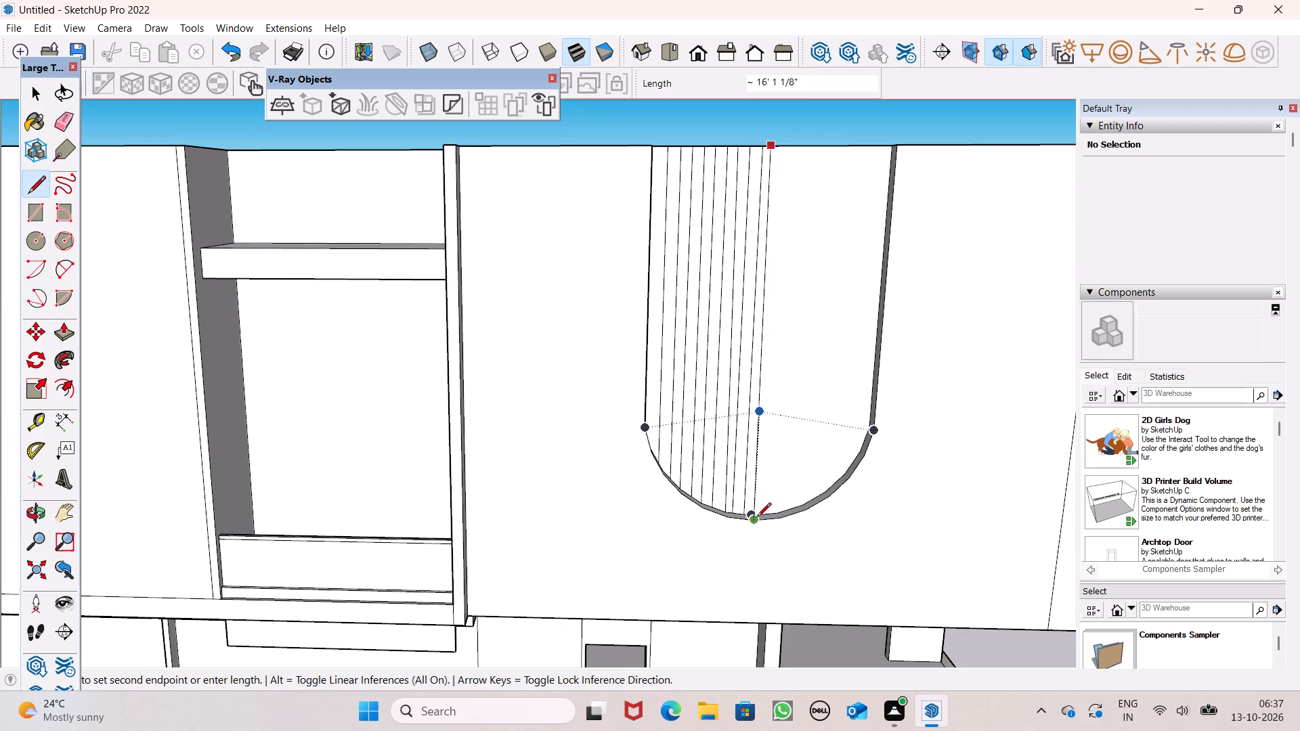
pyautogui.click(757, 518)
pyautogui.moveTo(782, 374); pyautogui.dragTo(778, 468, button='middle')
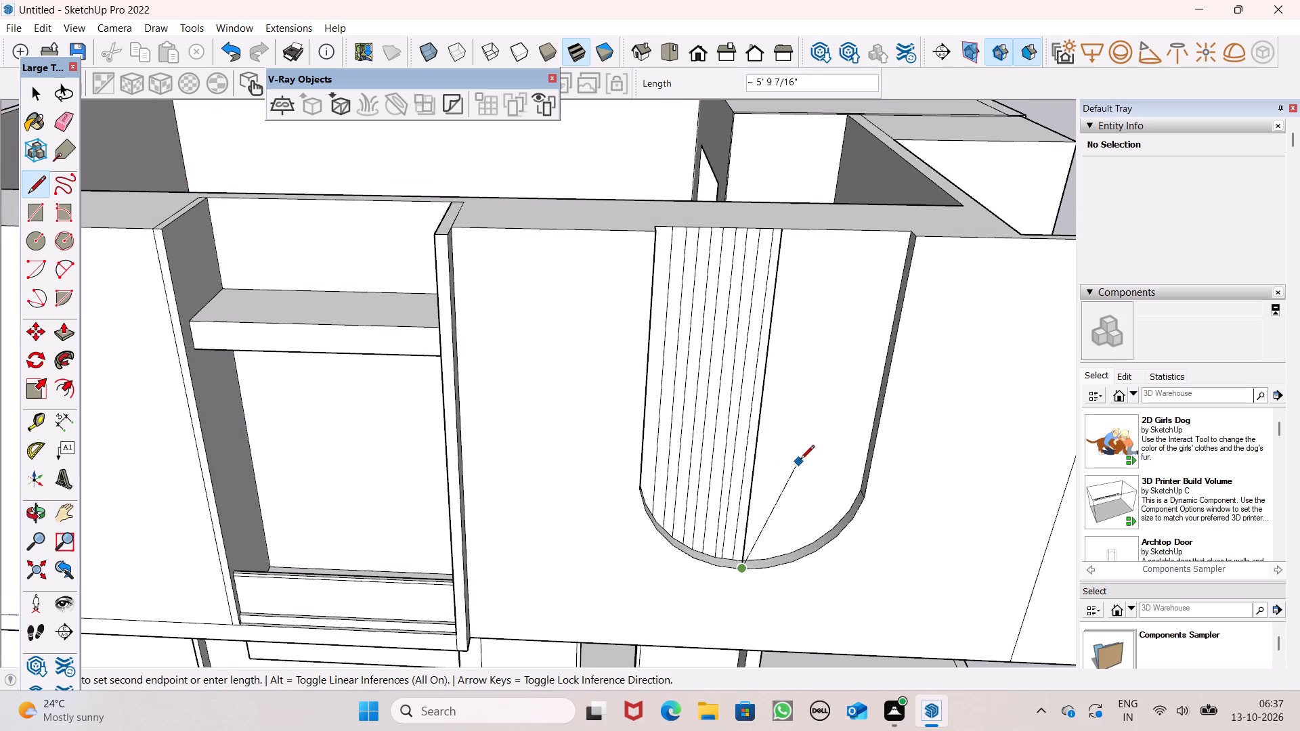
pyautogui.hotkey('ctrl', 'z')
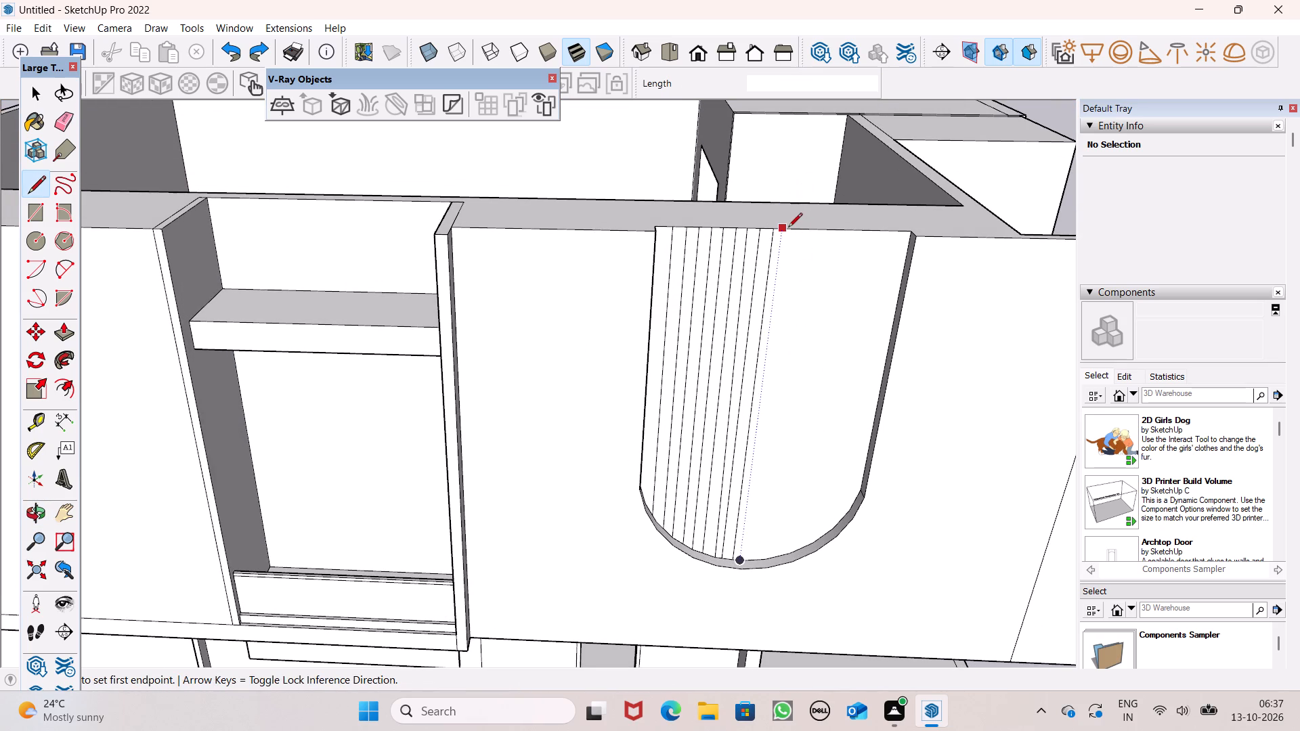
# Draw a vertical line about 16' 1" long beside the last one, from the recess's top edge to the bottom of the arc.
pyautogui.scroll(6, 791, 254)
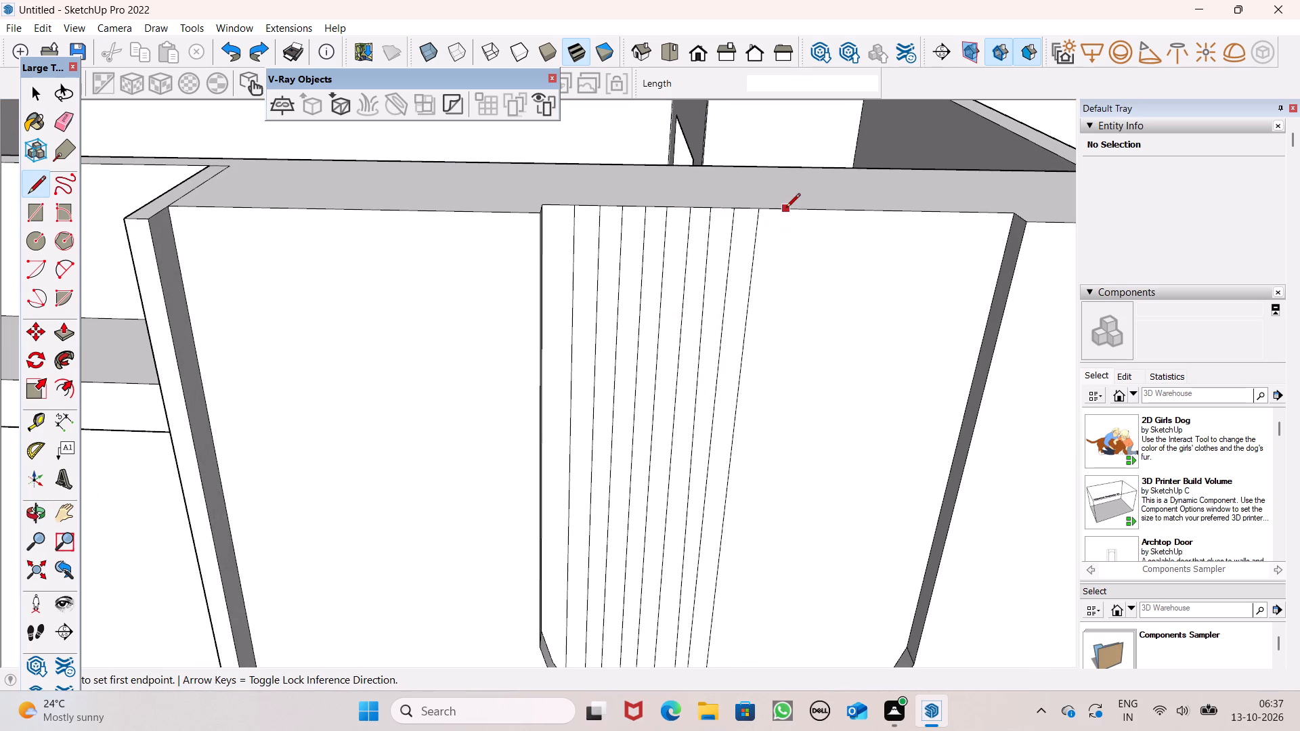
pyautogui.click(786, 208)
pyautogui.scroll(-6, 787, 222)
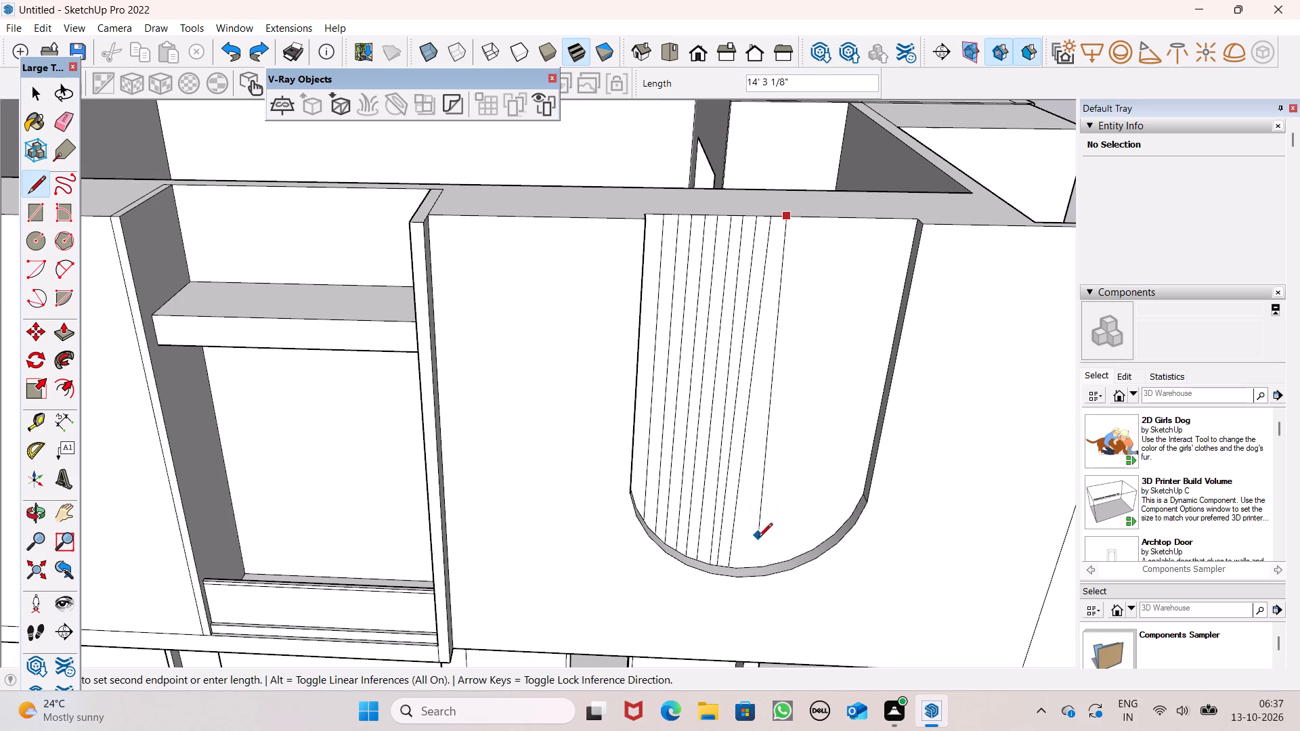
pyautogui.click(744, 568)
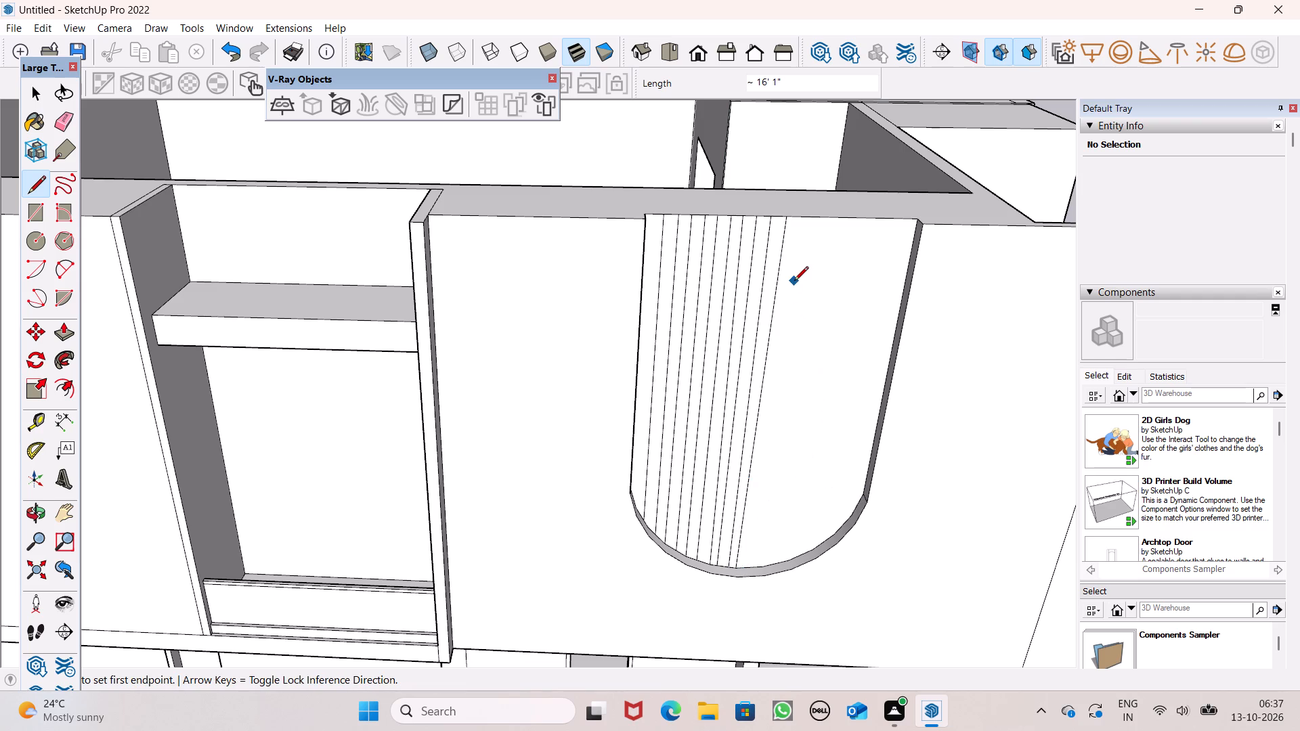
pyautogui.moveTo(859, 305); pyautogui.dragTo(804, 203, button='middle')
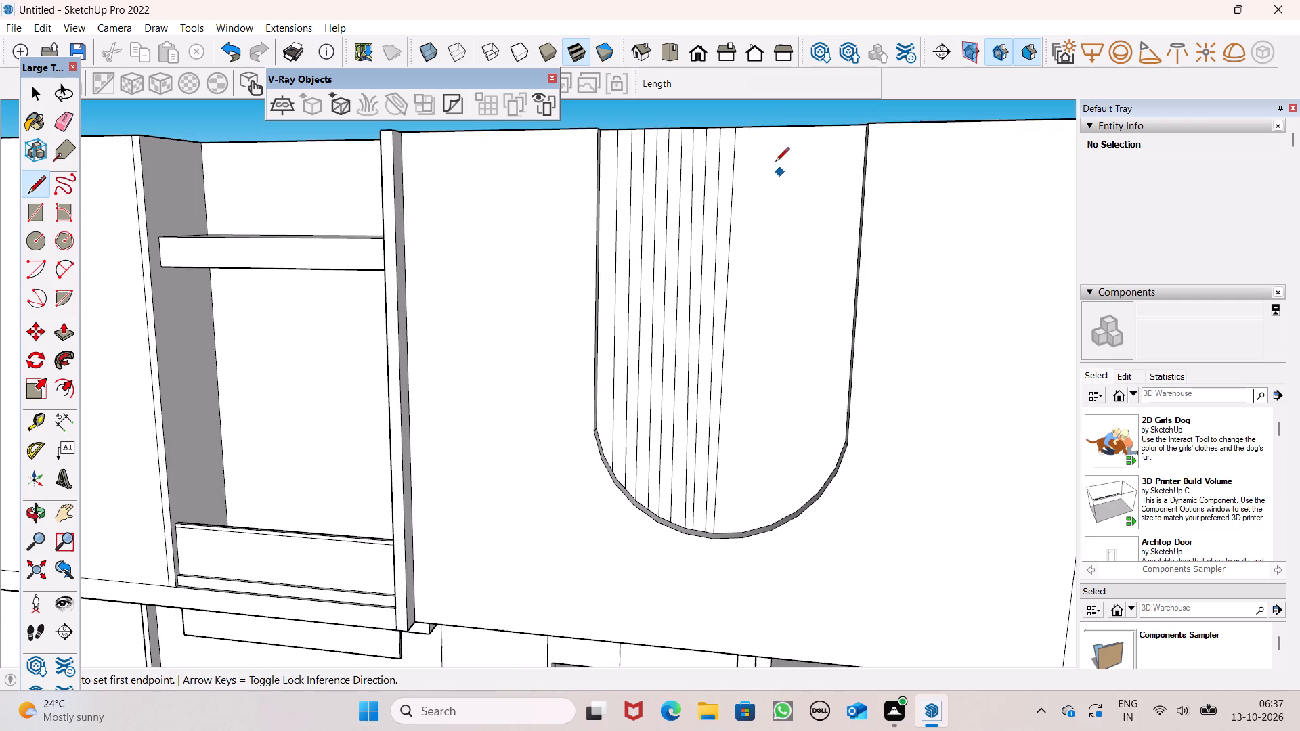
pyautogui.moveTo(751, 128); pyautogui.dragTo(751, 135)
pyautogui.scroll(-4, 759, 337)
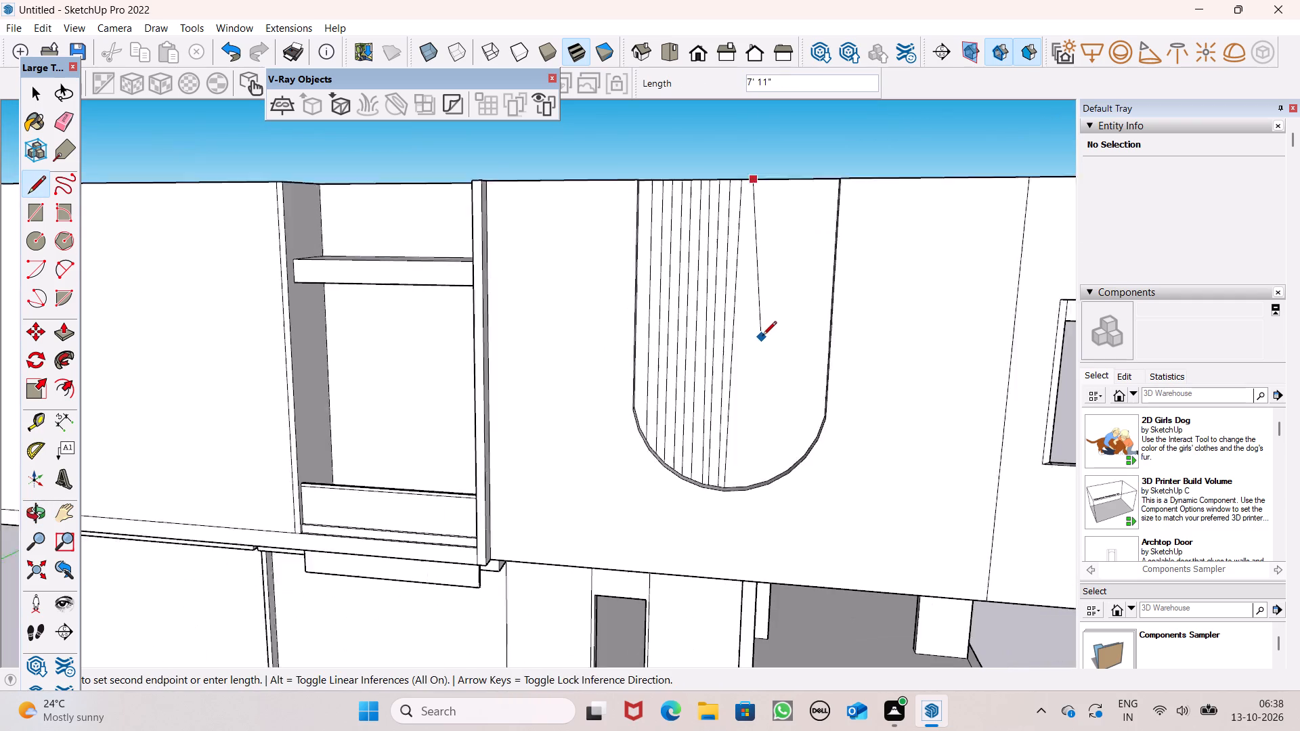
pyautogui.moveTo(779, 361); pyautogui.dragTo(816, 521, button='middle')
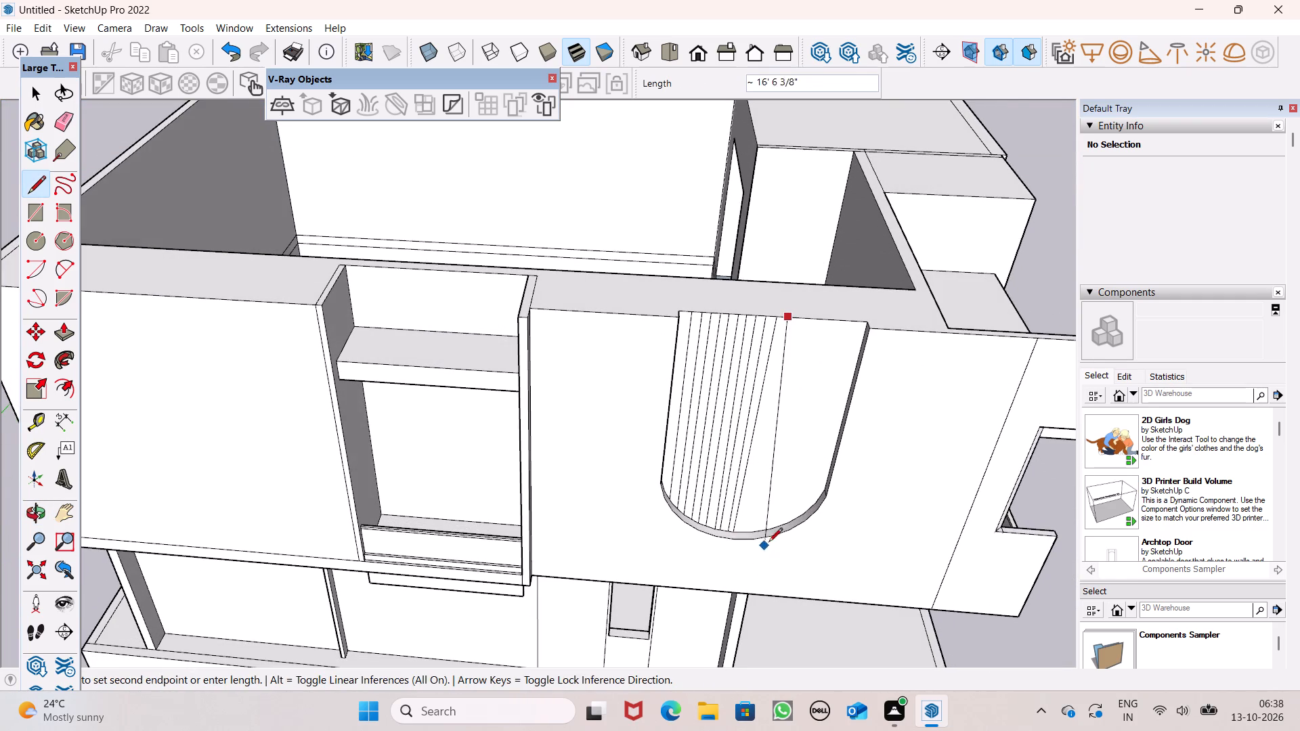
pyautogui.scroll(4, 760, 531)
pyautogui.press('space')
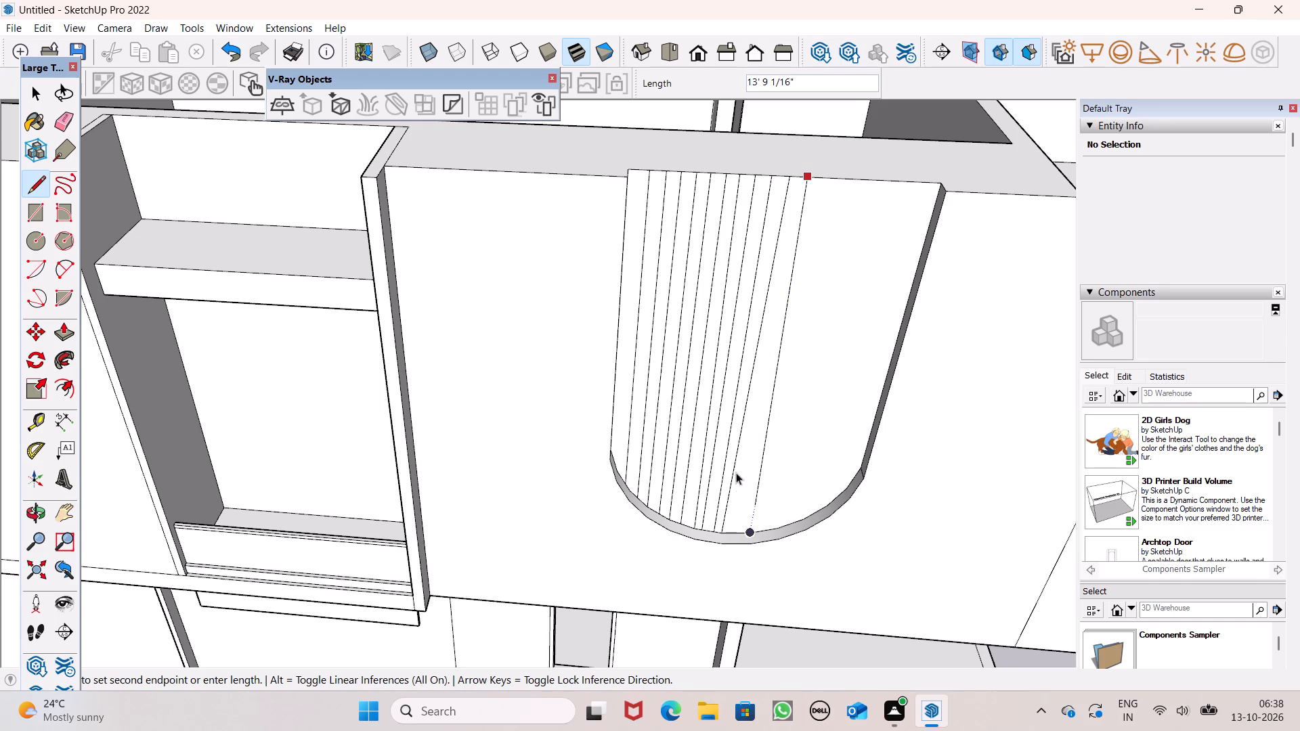
# Draw two closely spaced vertical lines beside the existing ones, about 16' 1/8" and 15' 11 3/8" long, from the recess's top edge to the arc.
pyautogui.click(23, 181)
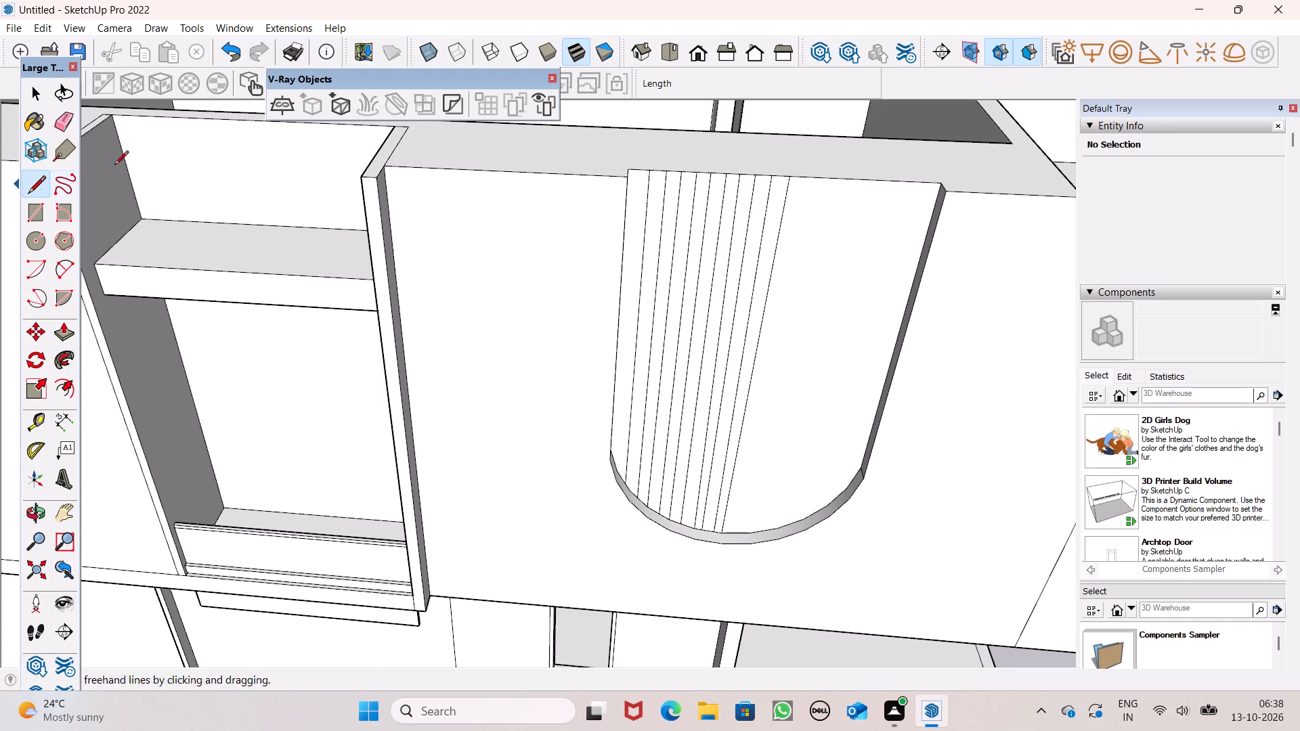
pyautogui.scroll(6, 802, 181)
pyautogui.click(800, 174)
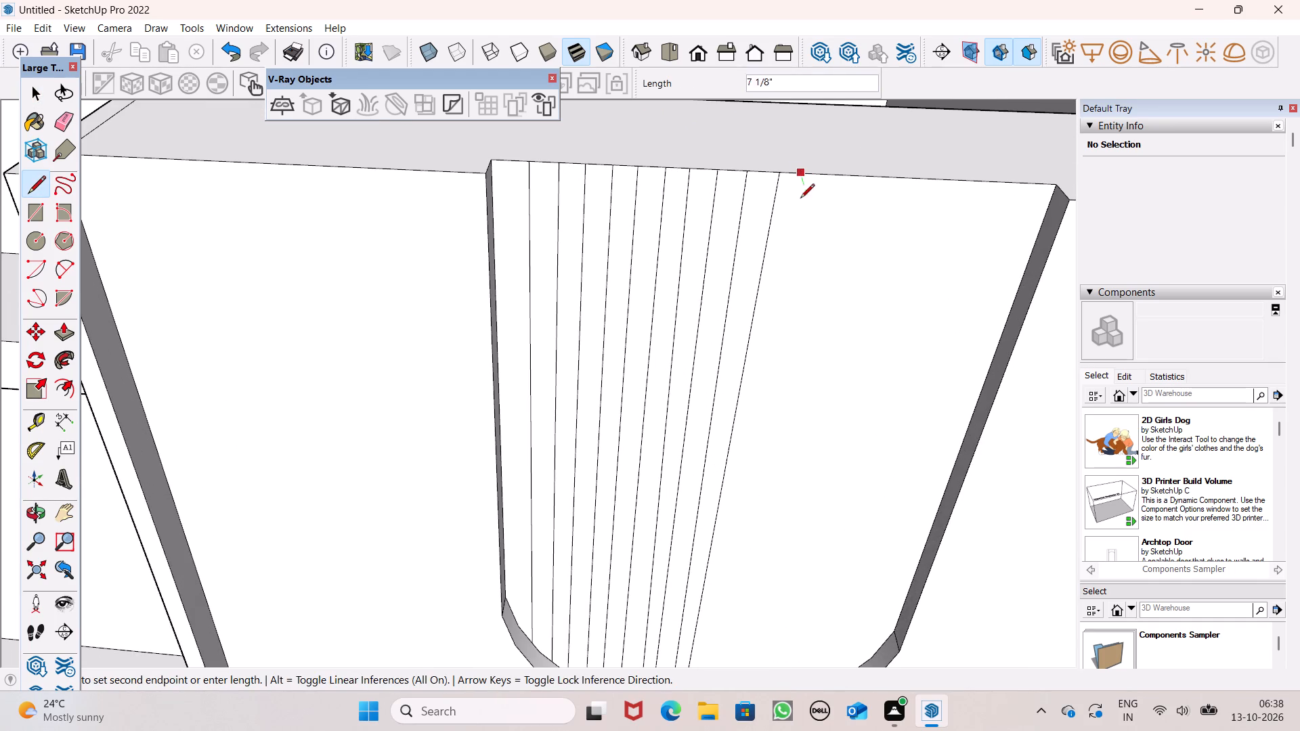
pyautogui.scroll(-6, 802, 206)
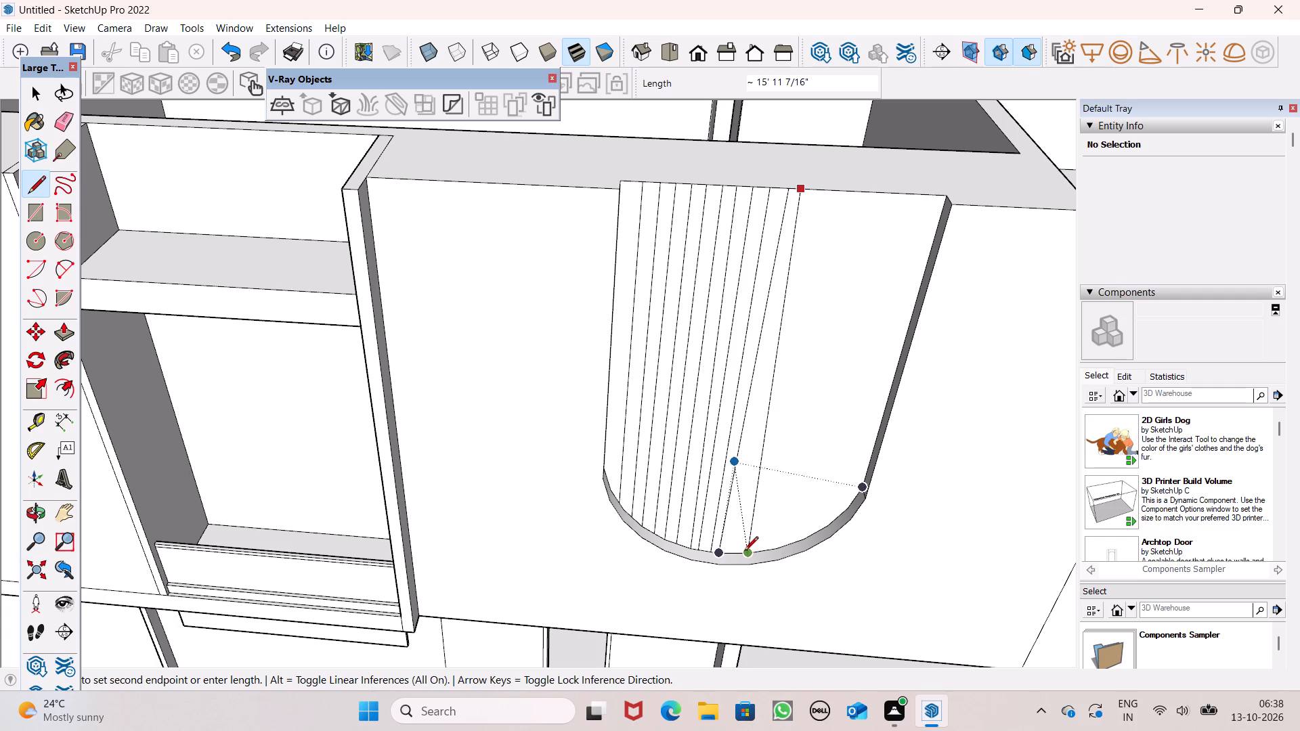
pyautogui.click(735, 553)
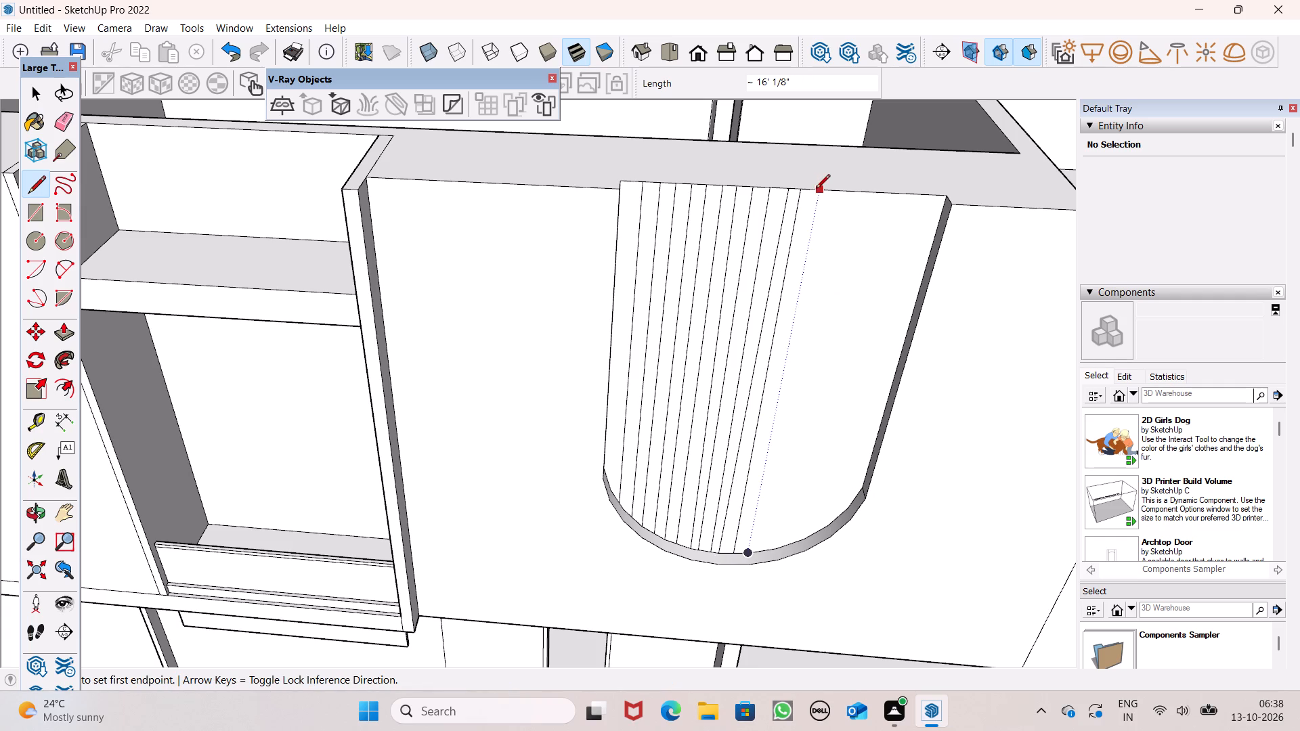
pyautogui.scroll(8, 816, 194)
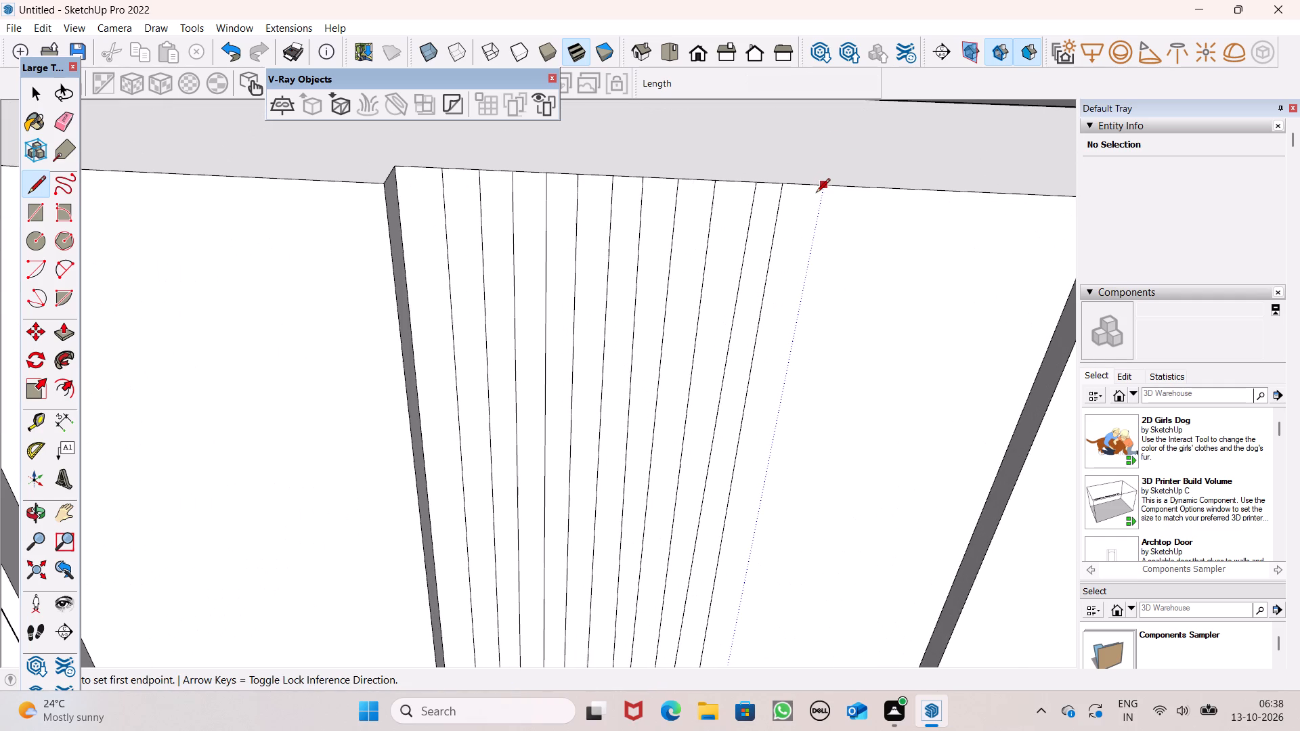
pyautogui.scroll(1, 816, 194)
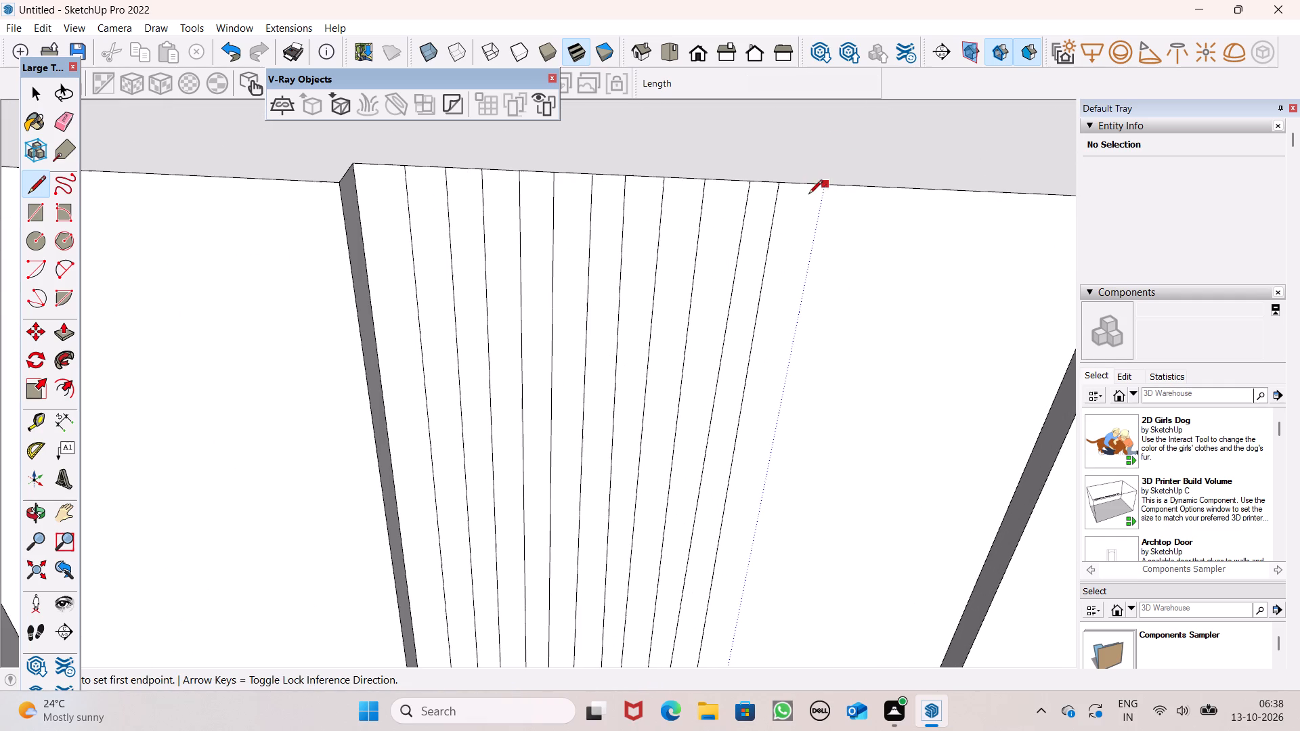
pyautogui.click(802, 185)
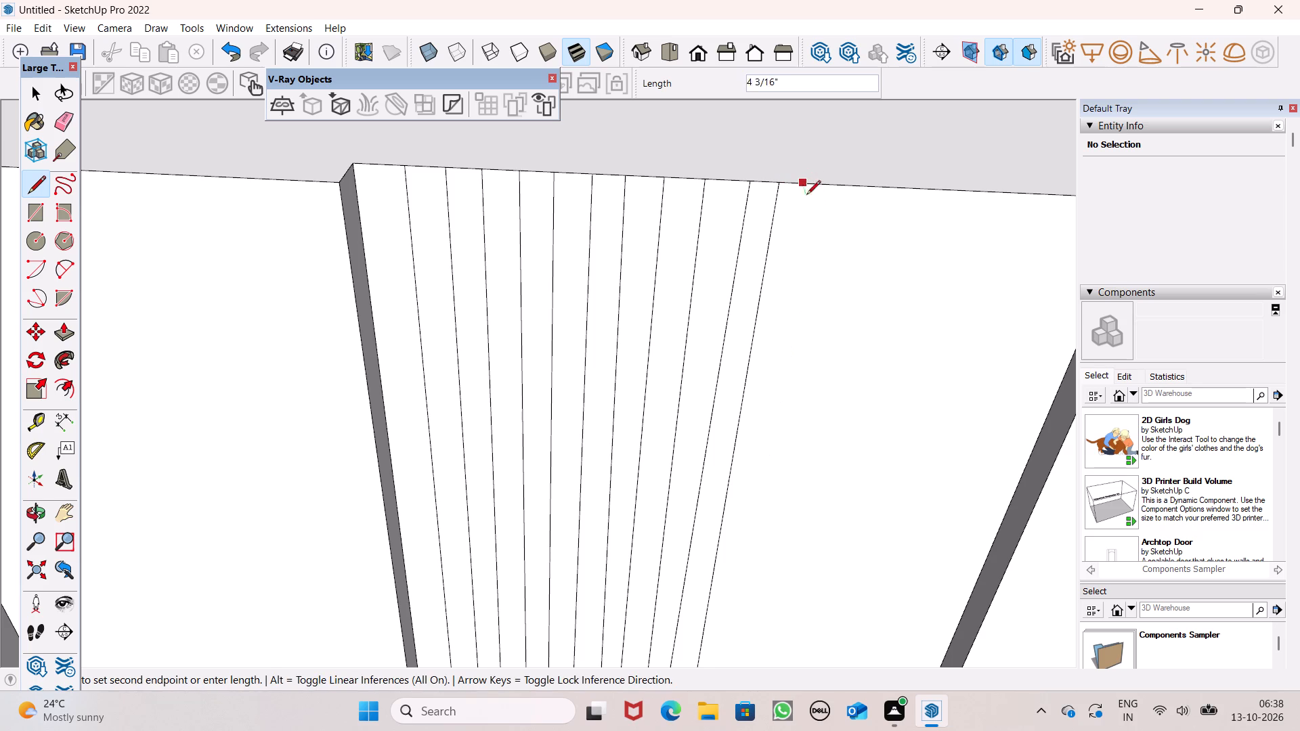
pyautogui.scroll(-6, 806, 202)
pyautogui.scroll(-3, 792, 345)
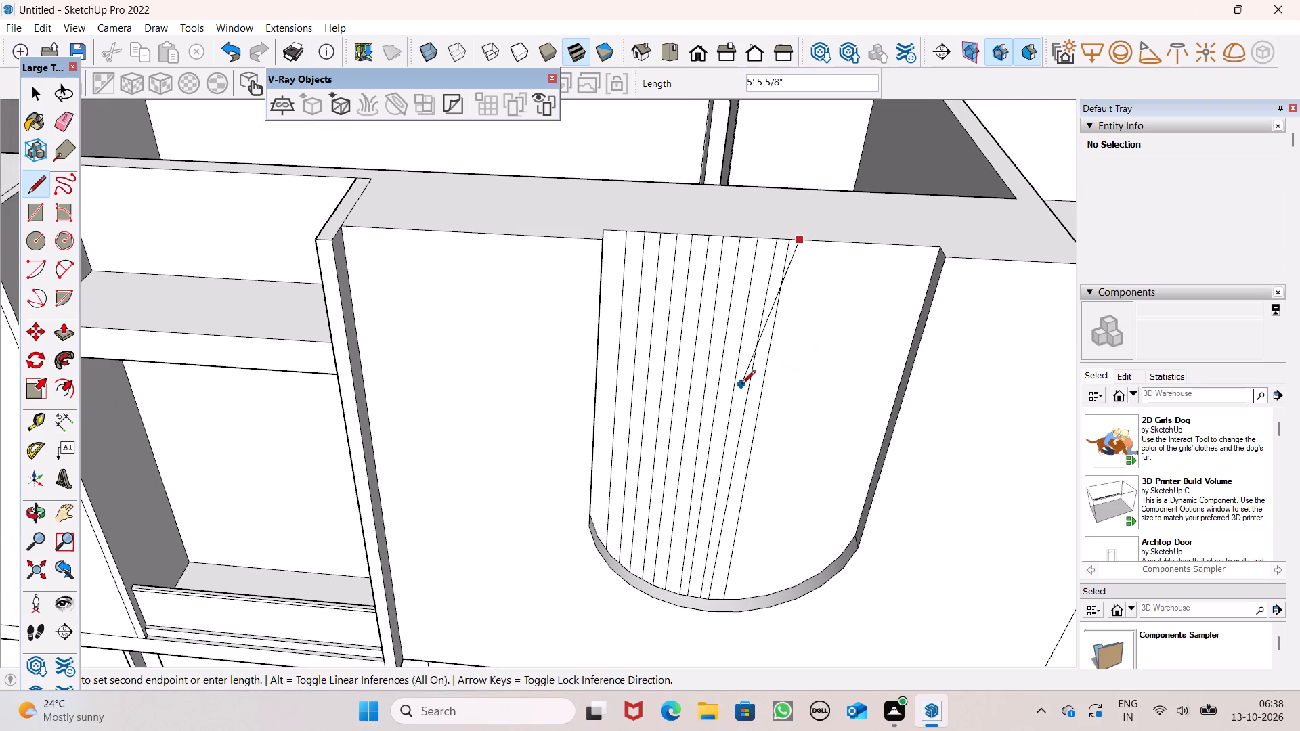
pyautogui.scroll(-4, 851, 289)
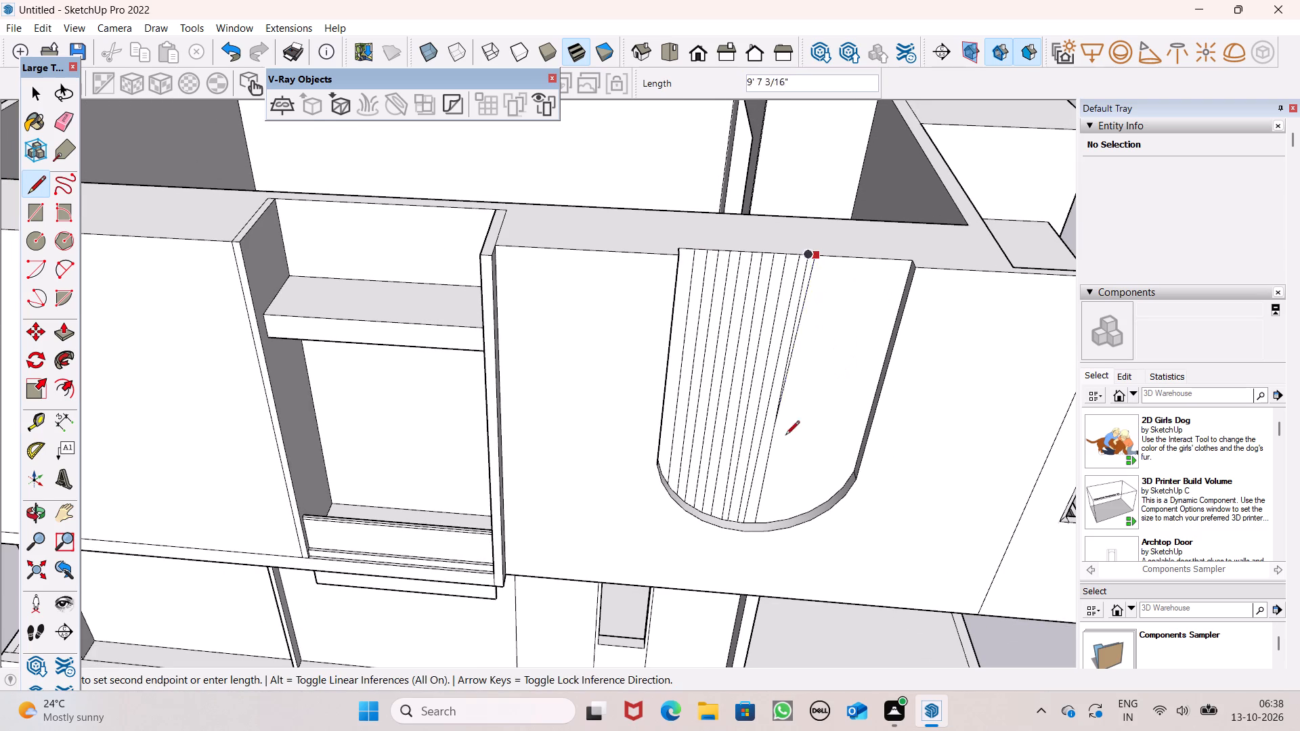
pyautogui.scroll(7, 782, 506)
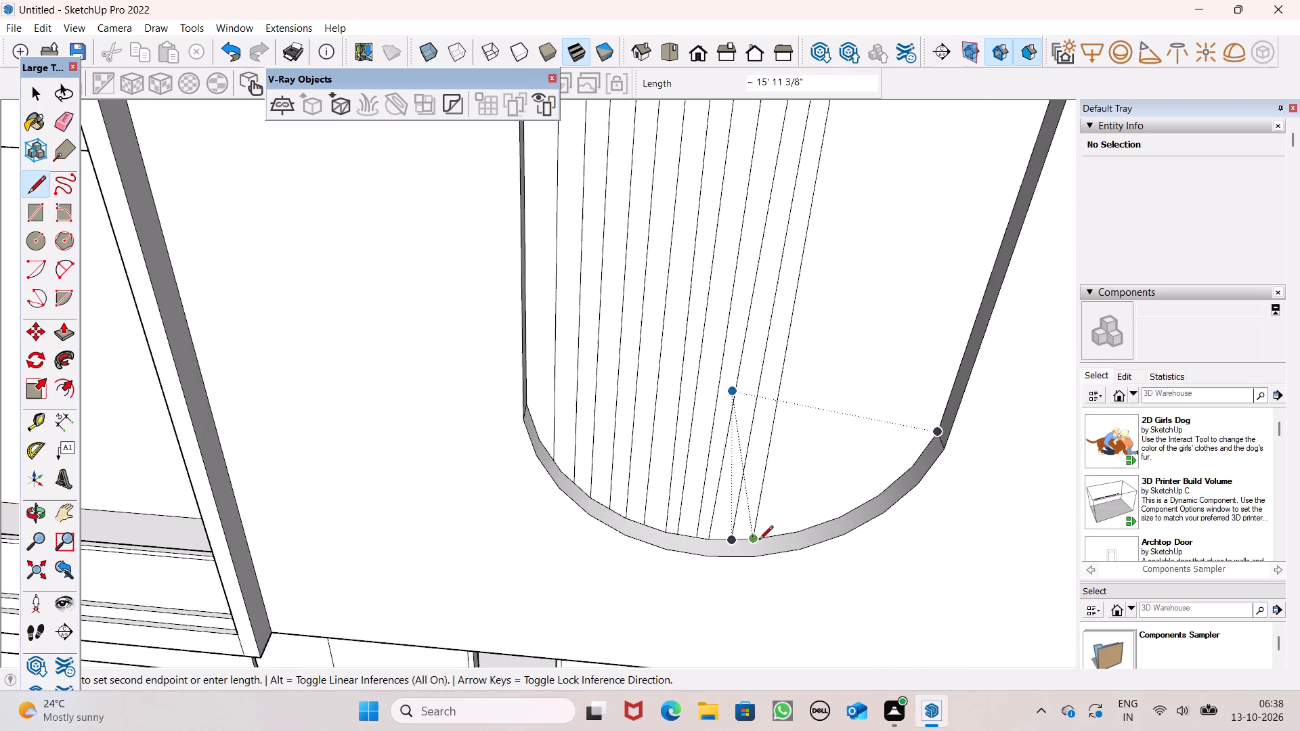
pyautogui.click(754, 534)
# Draw another vertical line about 15' 8" long close beside the last one, from the recess's top edge down to the arc.
pyautogui.scroll(-8, 772, 497)
pyautogui.scroll(1, 824, 284)
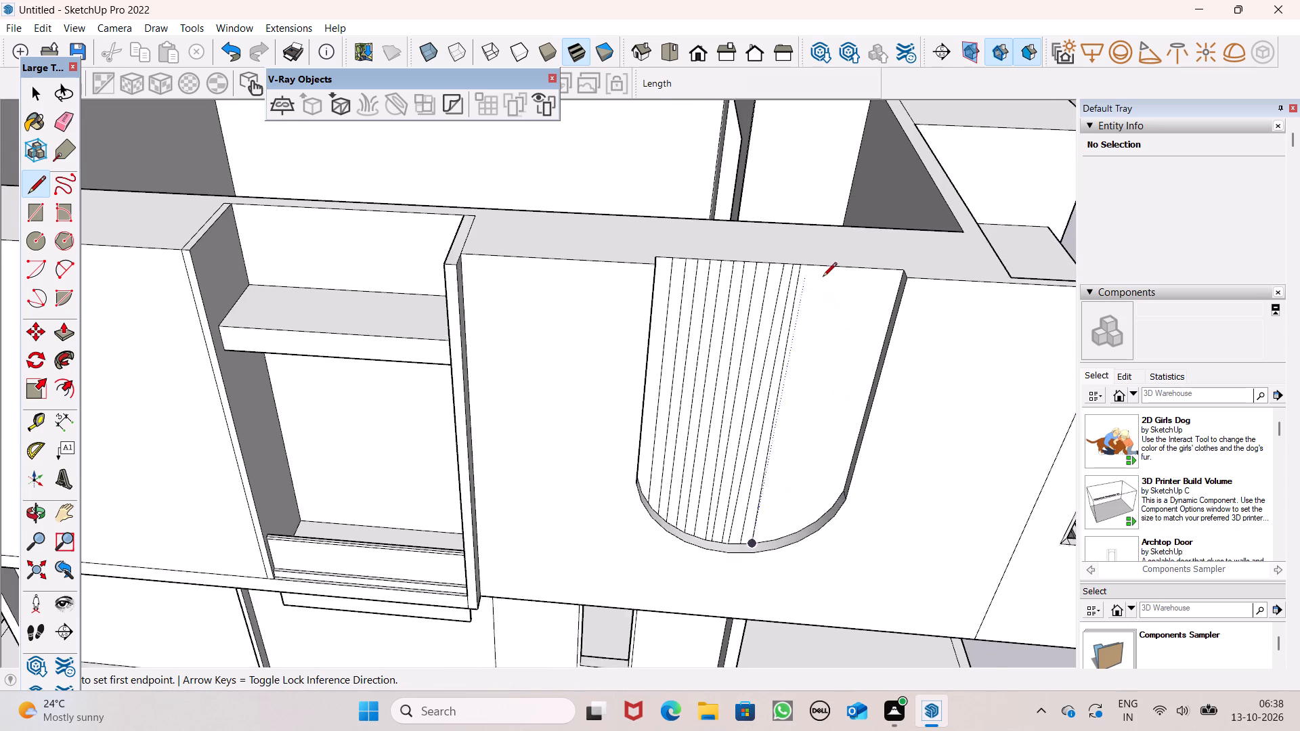
pyautogui.scroll(8, 823, 278)
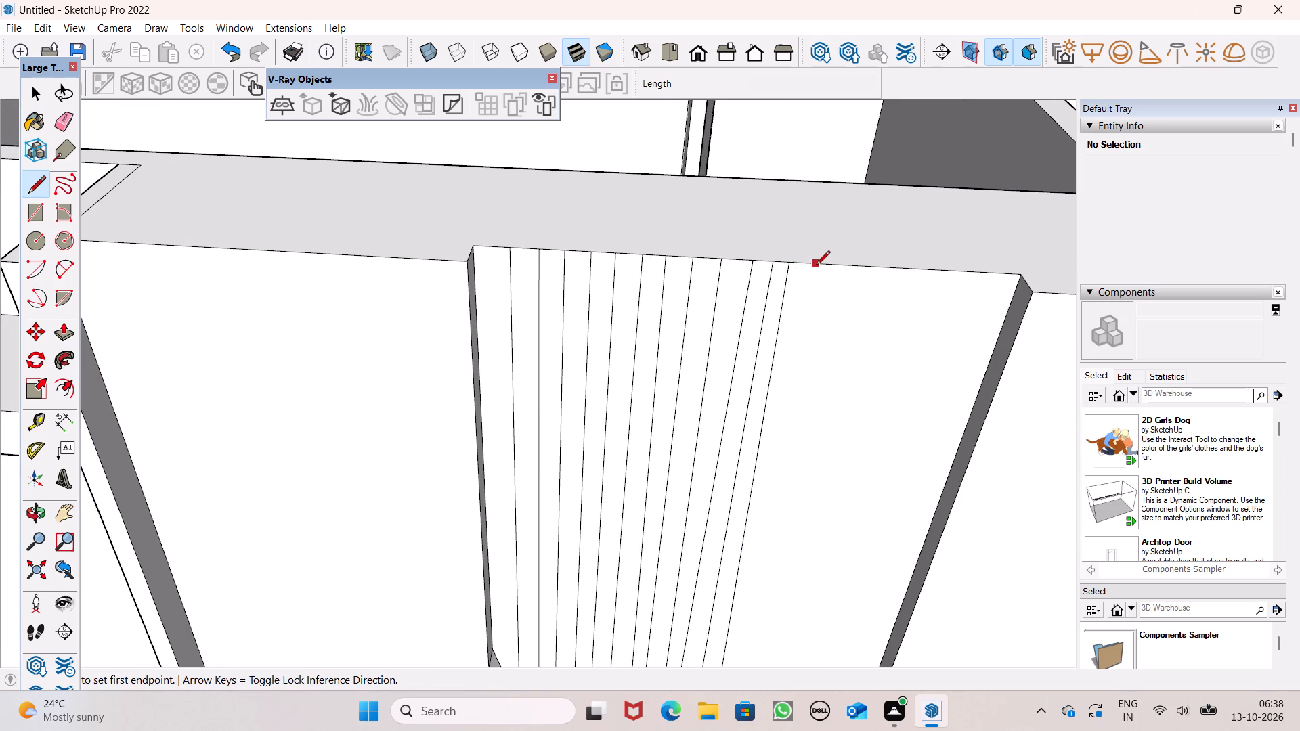
pyautogui.click(814, 263)
pyautogui.scroll(-4, 814, 270)
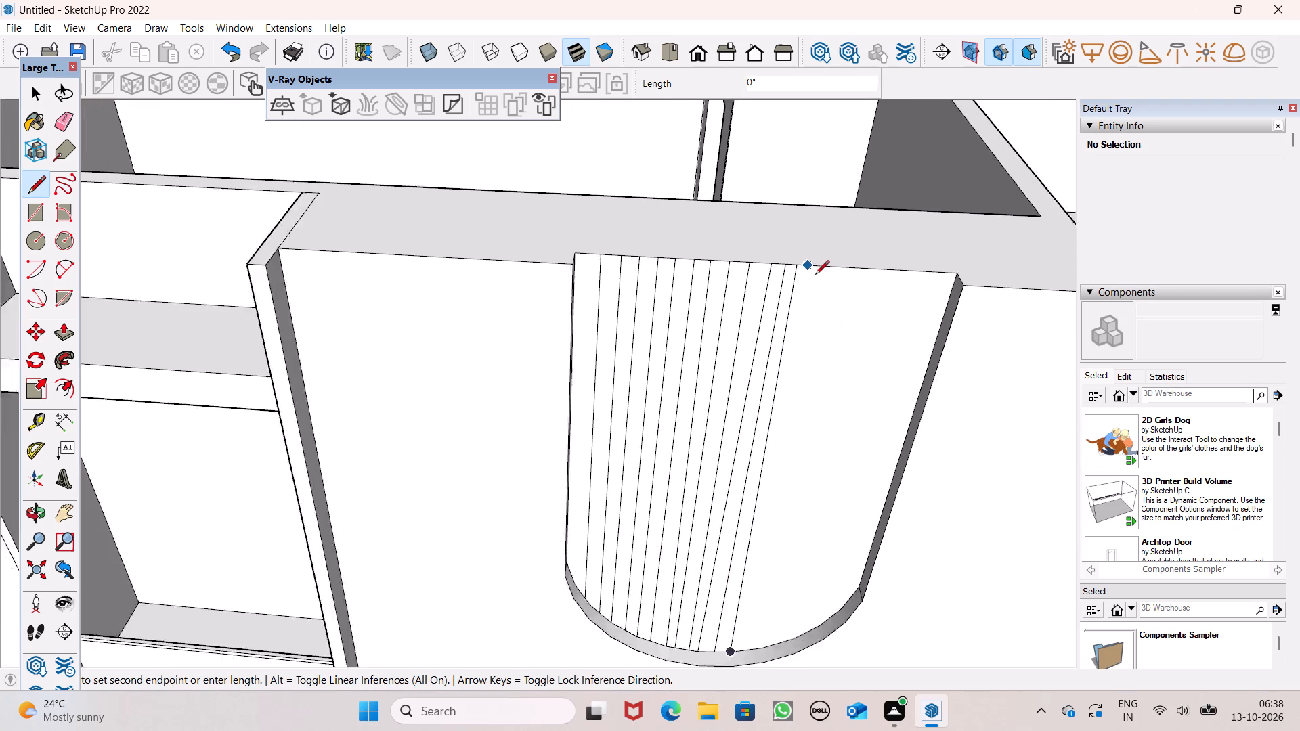
pyautogui.scroll(-2, 815, 275)
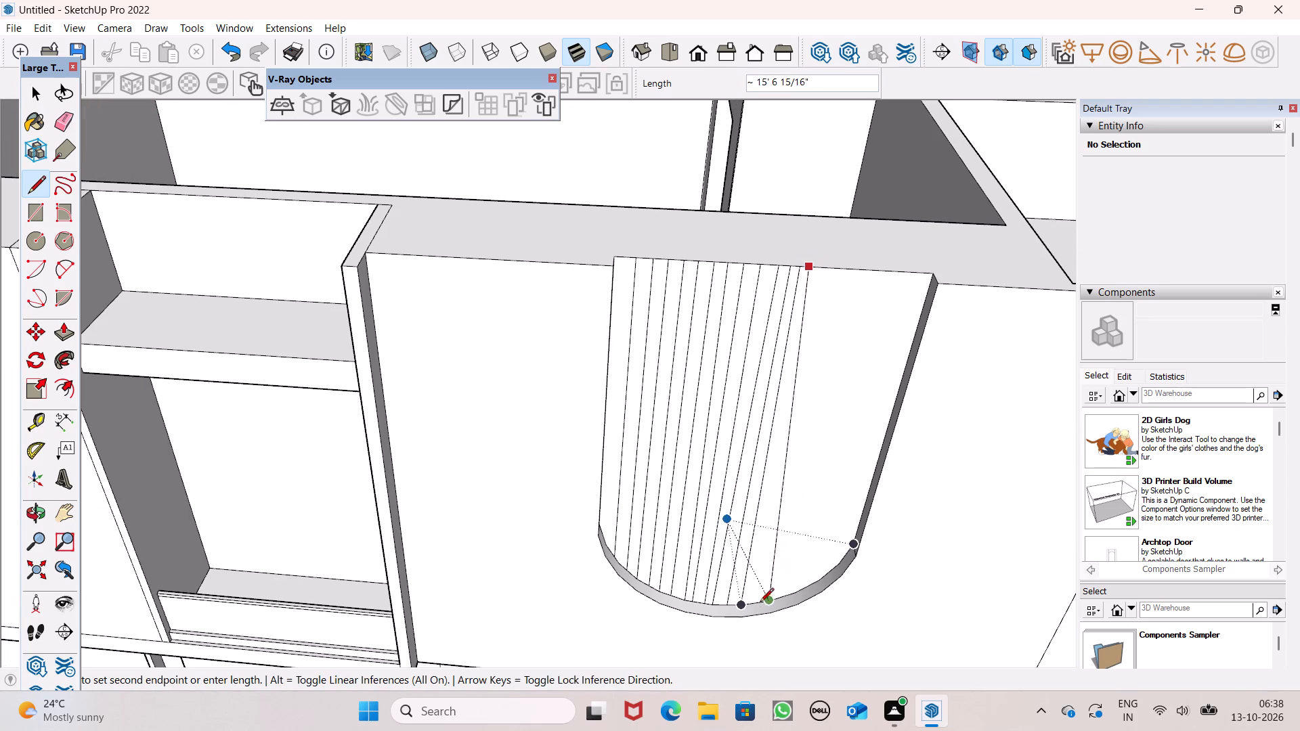
pyautogui.scroll(6, 766, 598)
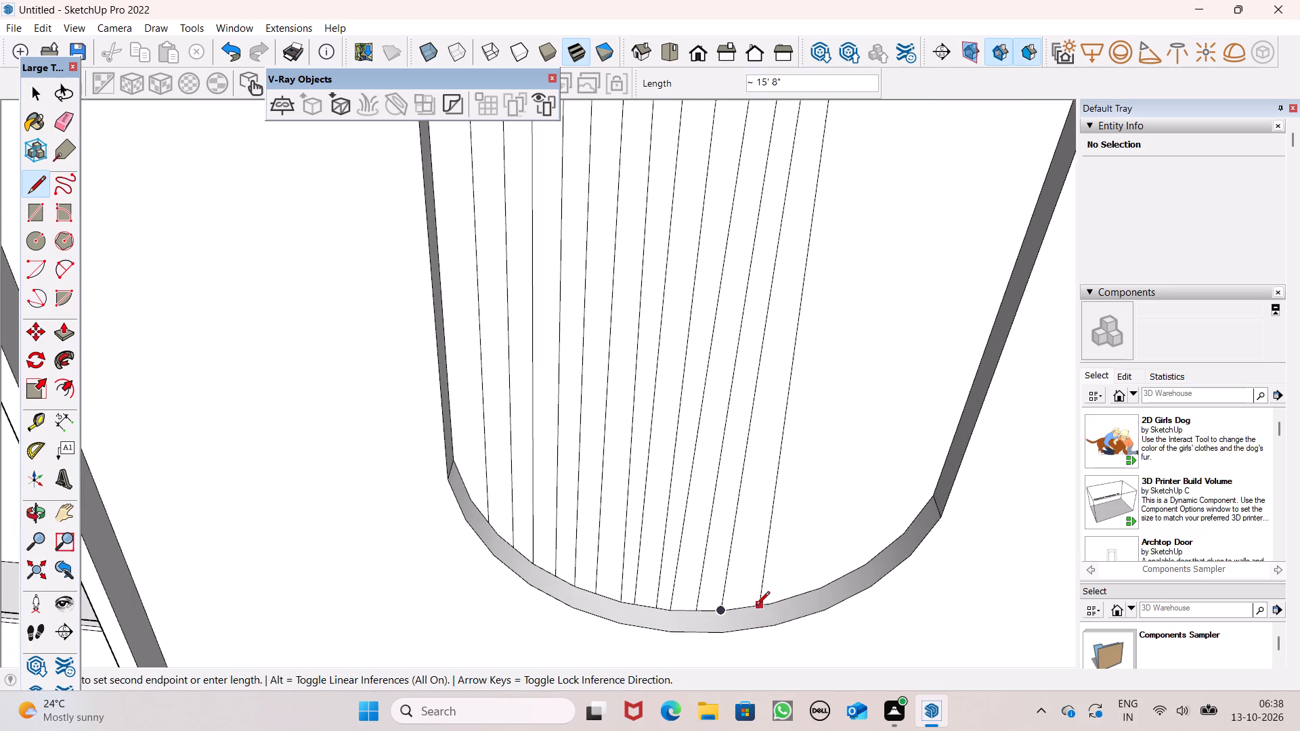
pyautogui.click(742, 605)
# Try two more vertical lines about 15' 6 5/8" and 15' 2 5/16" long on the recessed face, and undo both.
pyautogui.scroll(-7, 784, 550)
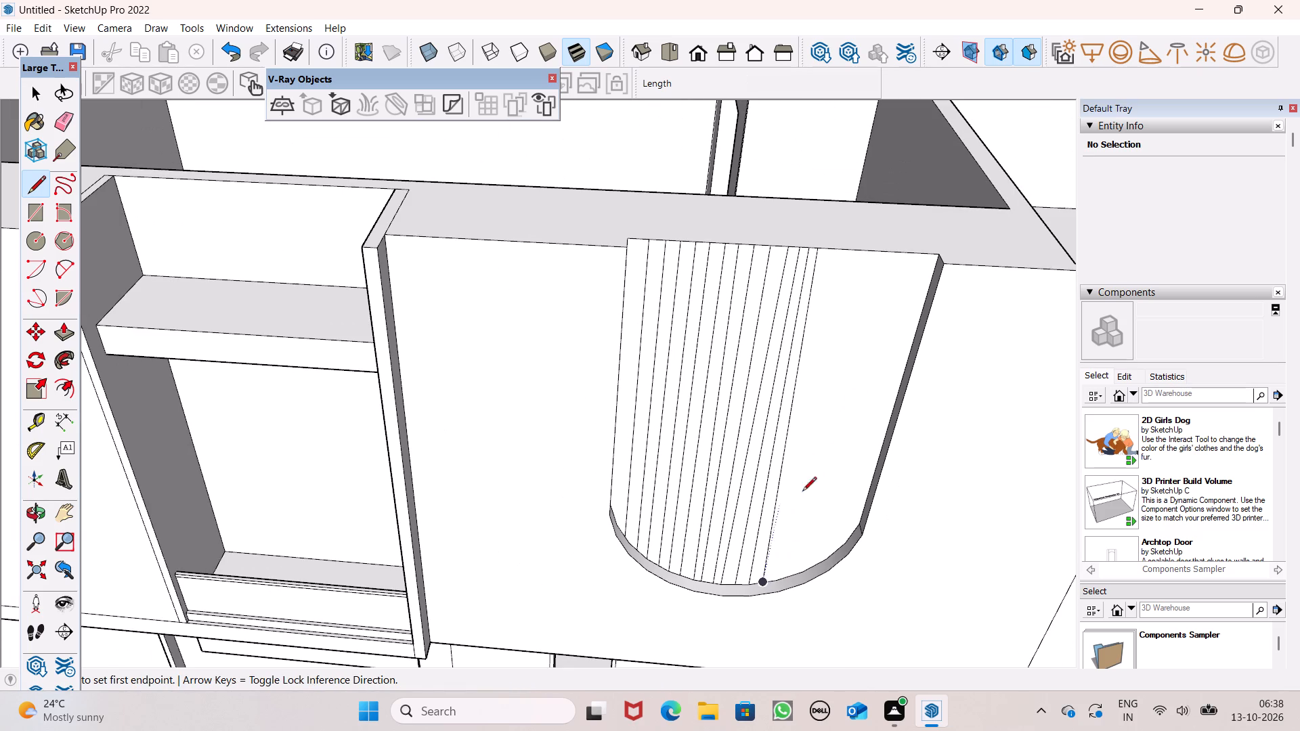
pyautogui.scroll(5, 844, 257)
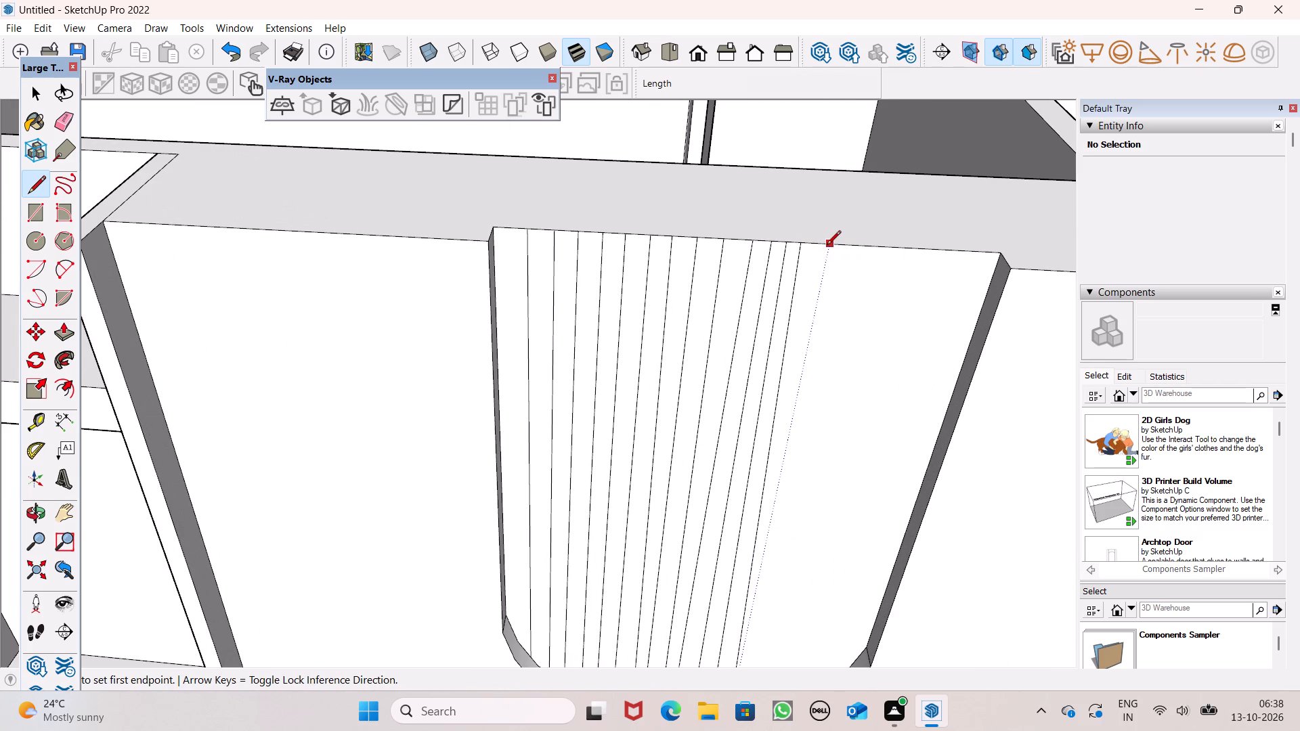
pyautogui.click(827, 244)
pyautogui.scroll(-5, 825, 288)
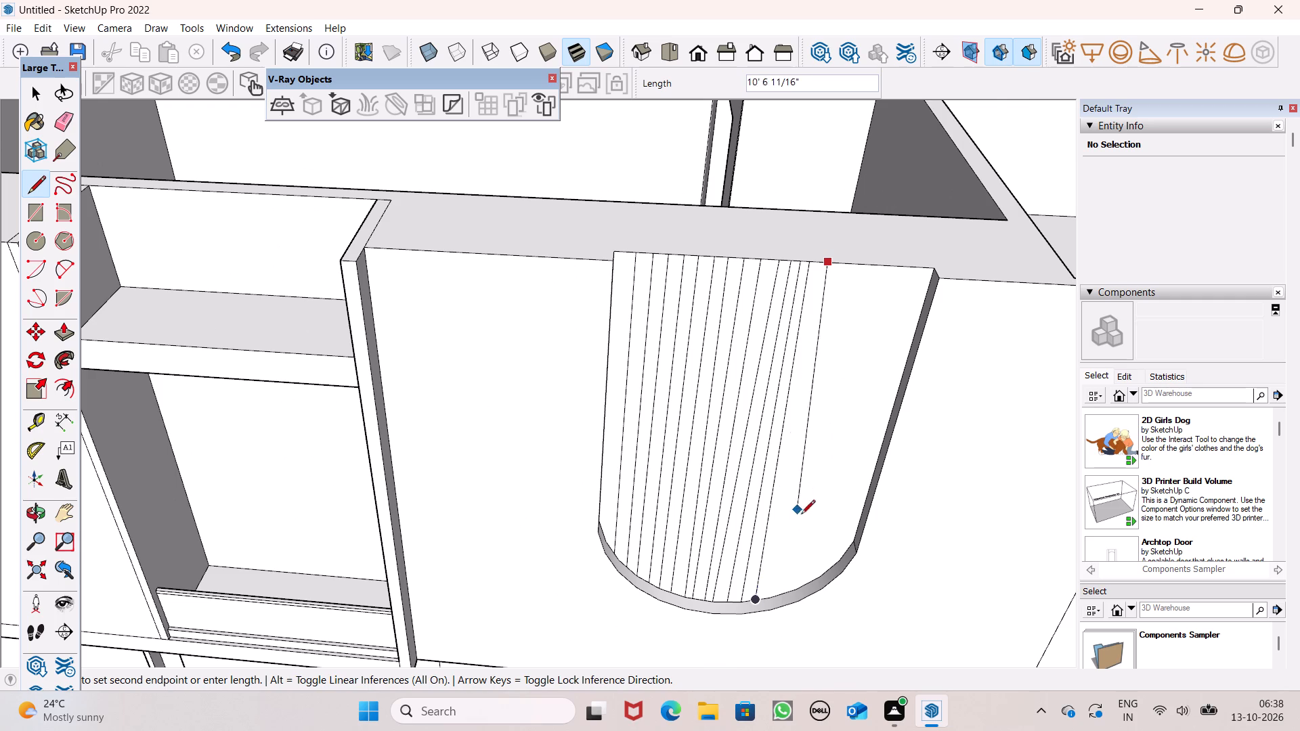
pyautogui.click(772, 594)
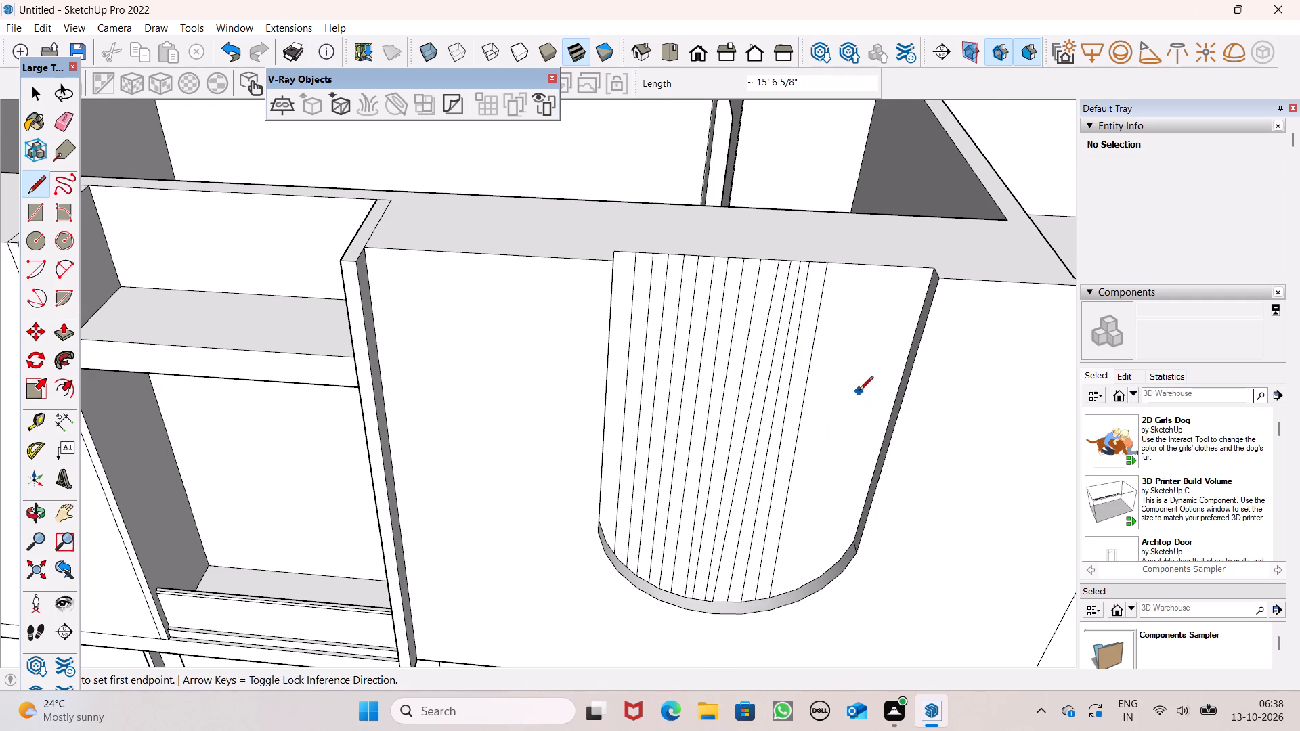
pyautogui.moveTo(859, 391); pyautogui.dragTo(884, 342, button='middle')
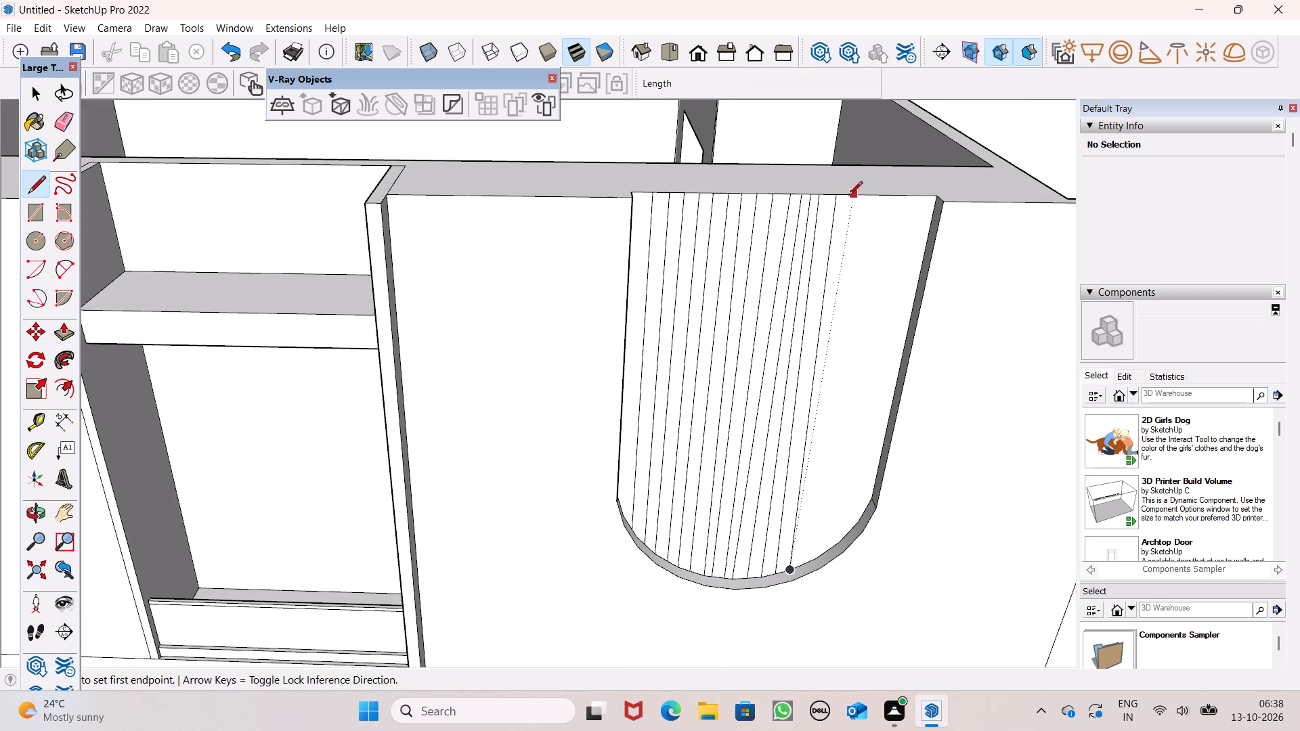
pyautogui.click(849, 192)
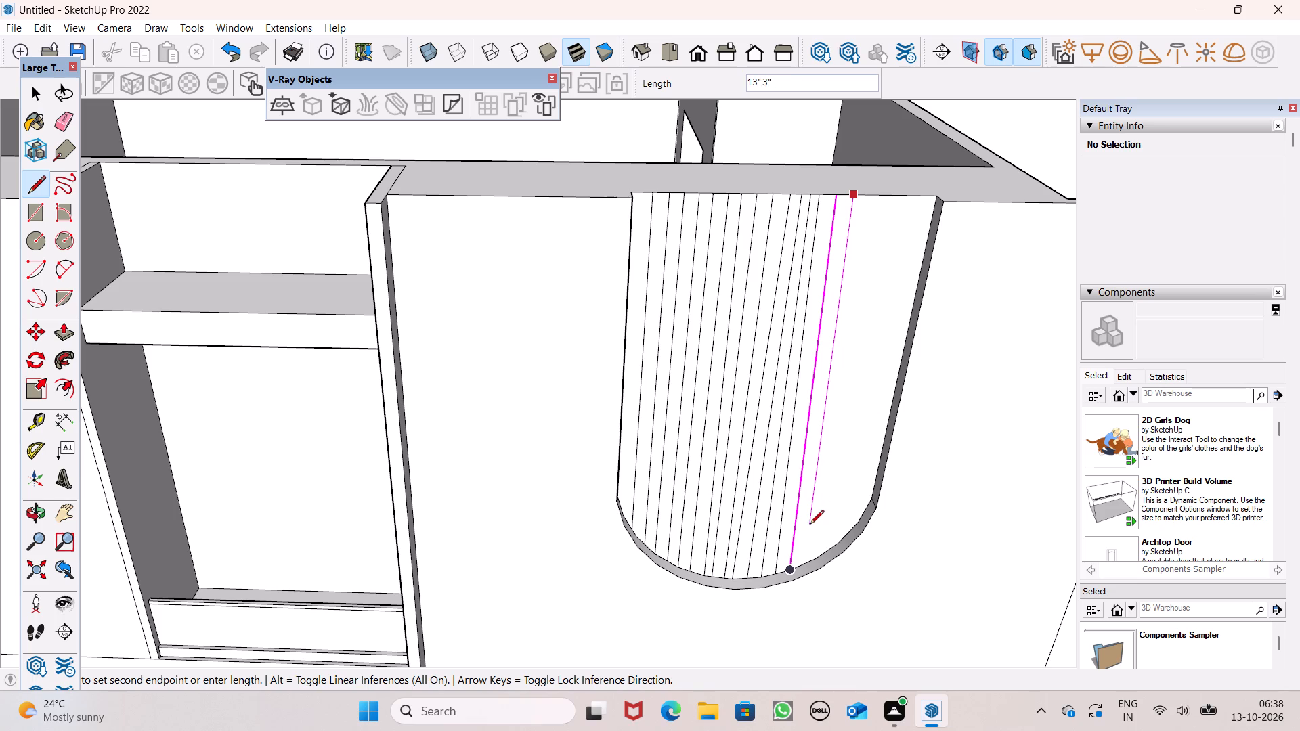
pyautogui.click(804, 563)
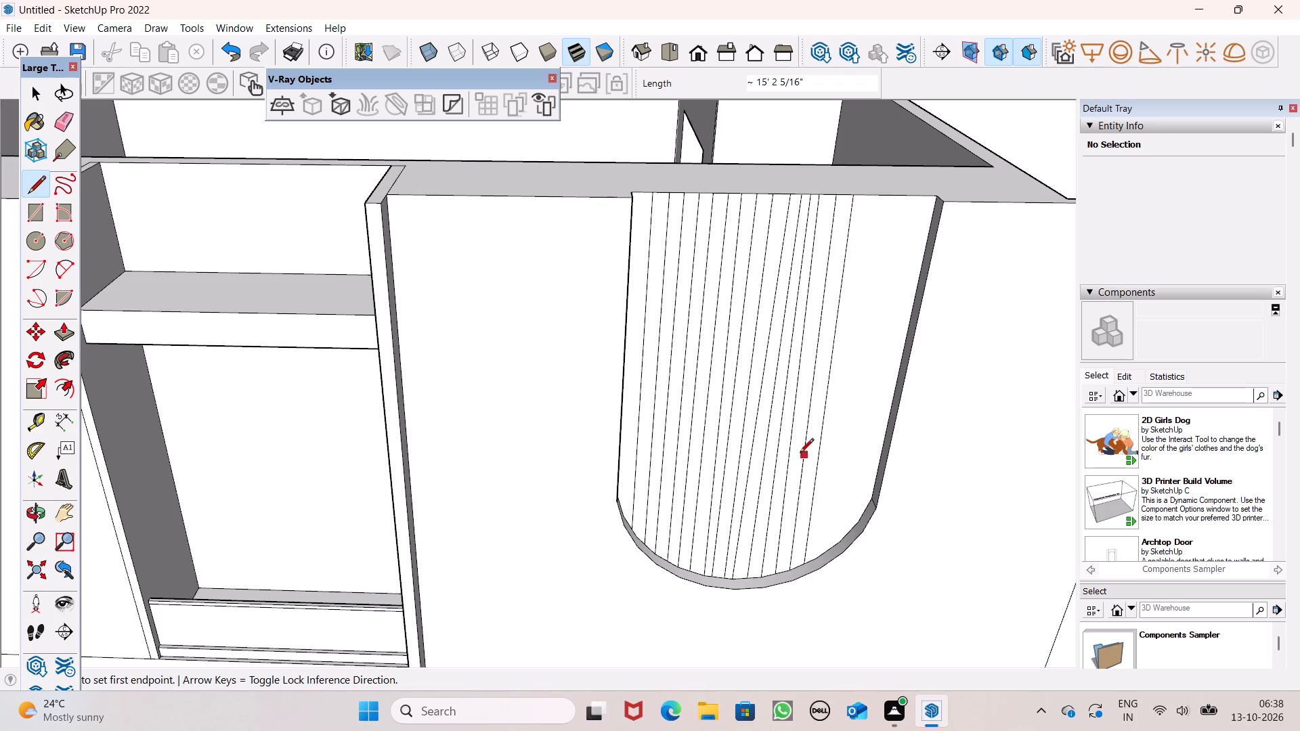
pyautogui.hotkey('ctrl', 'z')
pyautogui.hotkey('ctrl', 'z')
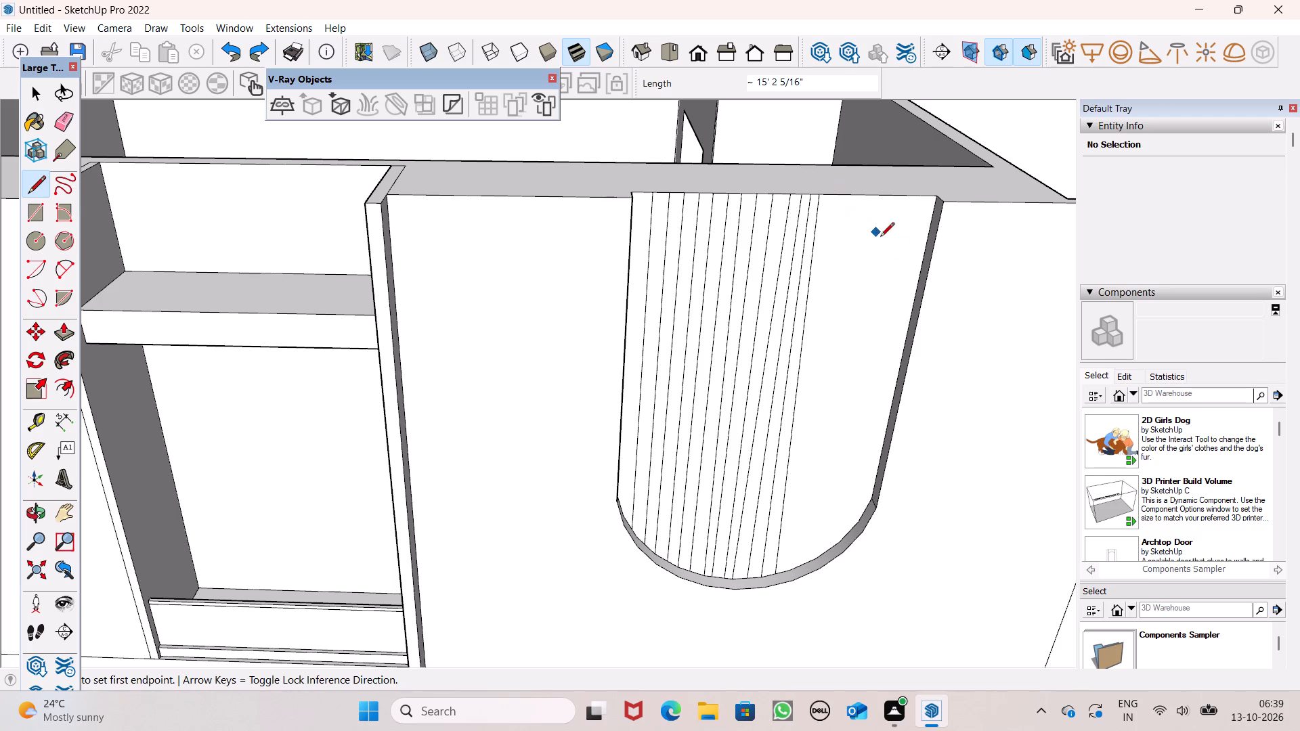
# Draw a vertical line about 15' 6 11/16" long, closely spaced beside the last one, from the recess's top edge to the arc.
pyautogui.moveTo(909, 298); pyautogui.dragTo(904, 239, button='middle')
pyautogui.scroll(1, 934, 248)
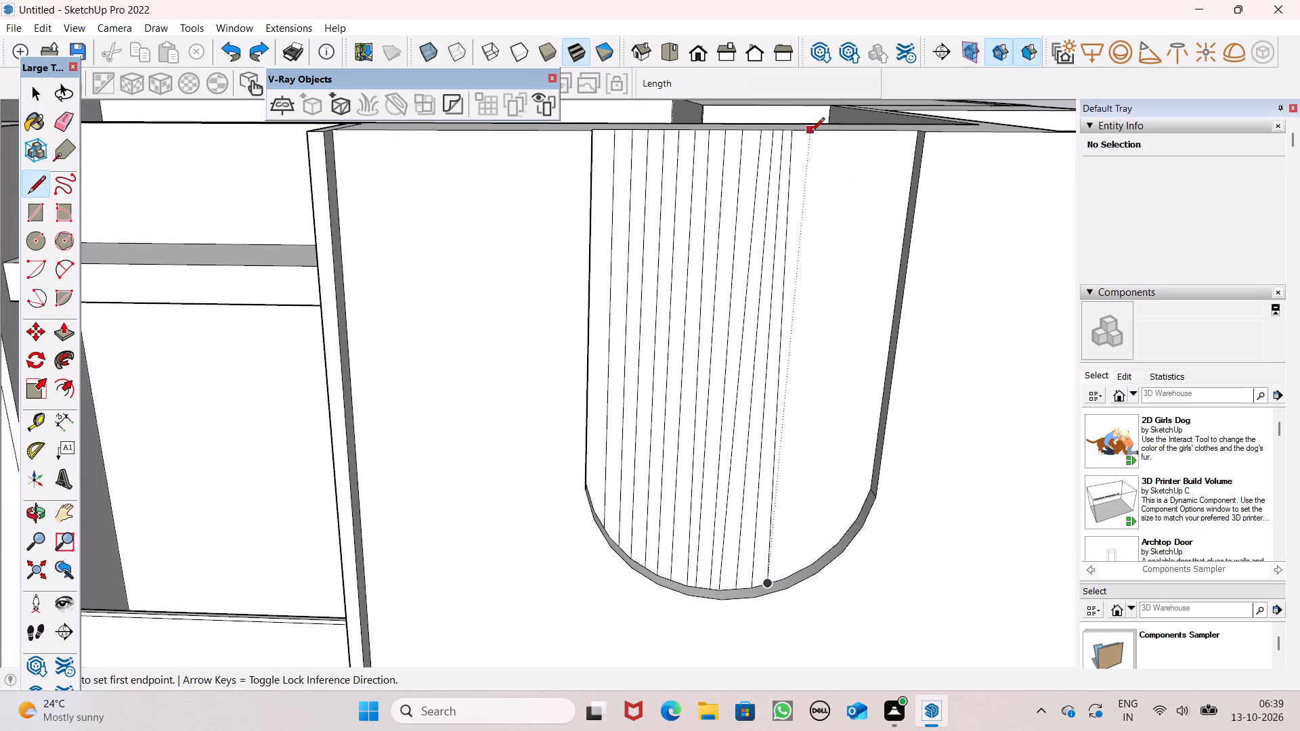
pyautogui.scroll(5, 810, 133)
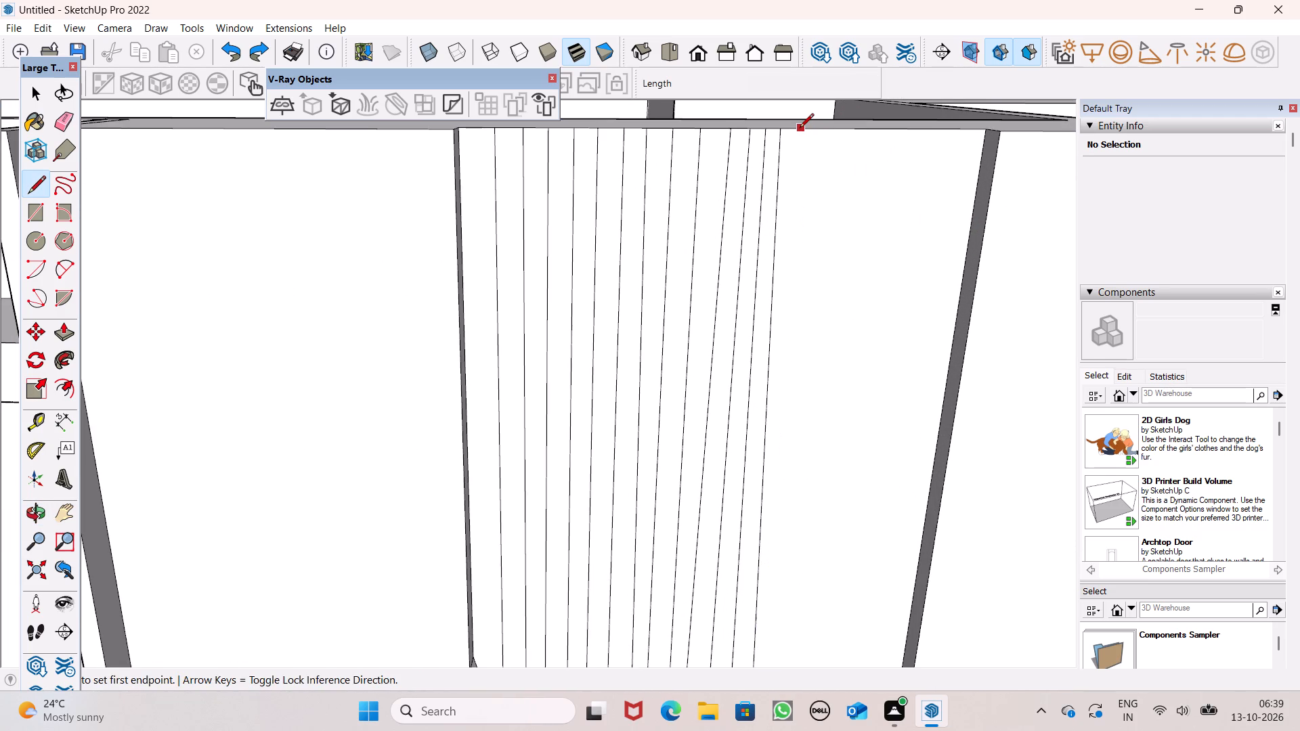
pyautogui.click(800, 129)
pyautogui.scroll(-7, 812, 137)
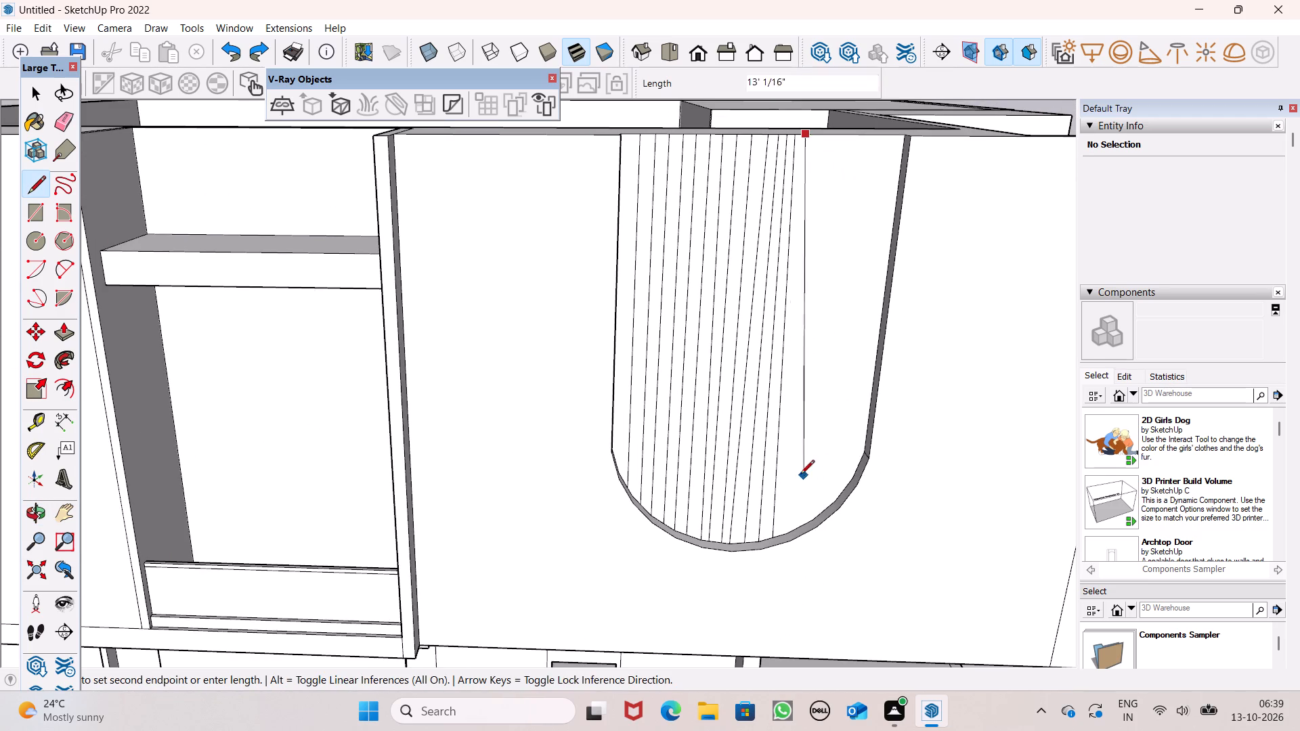
pyautogui.scroll(-1, 1185, 84)
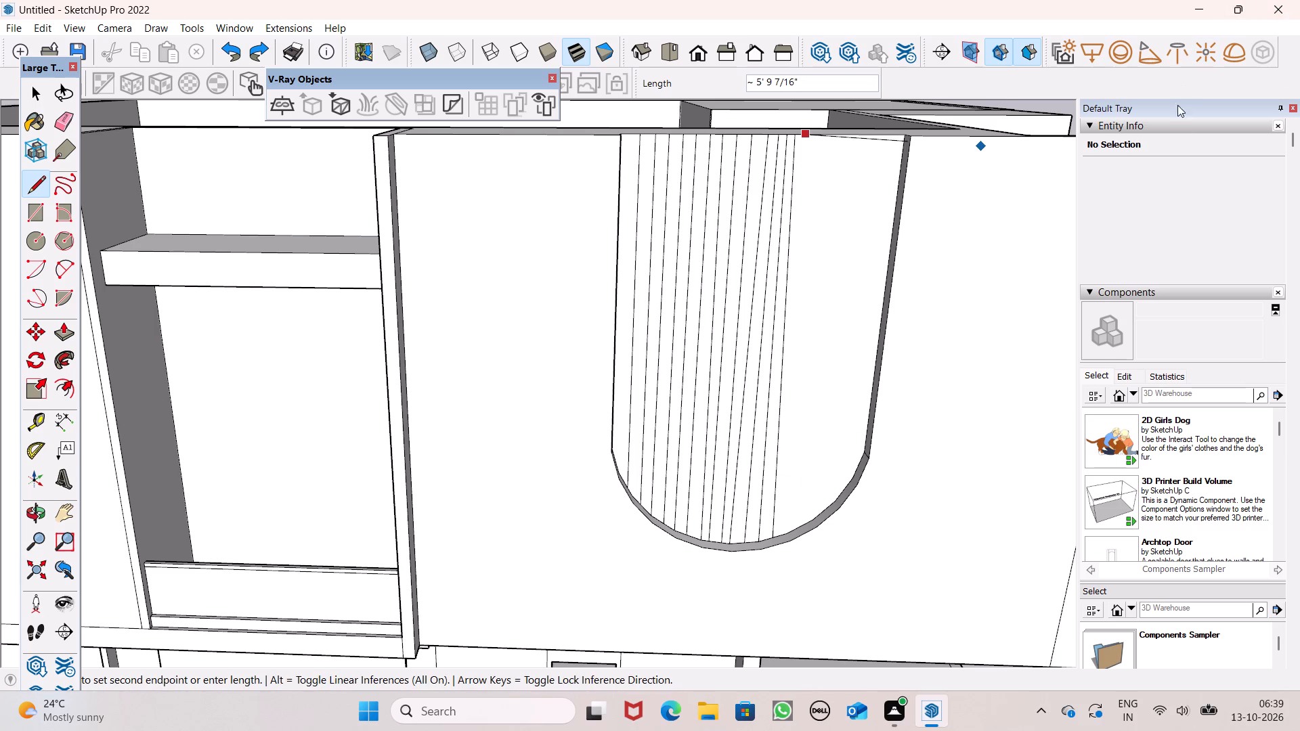
pyautogui.moveTo(1146, 227); pyautogui.dragTo(967, 291, button='middle')
pyautogui.moveTo(815, 409); pyautogui.dragTo(812, 411, button='middle')
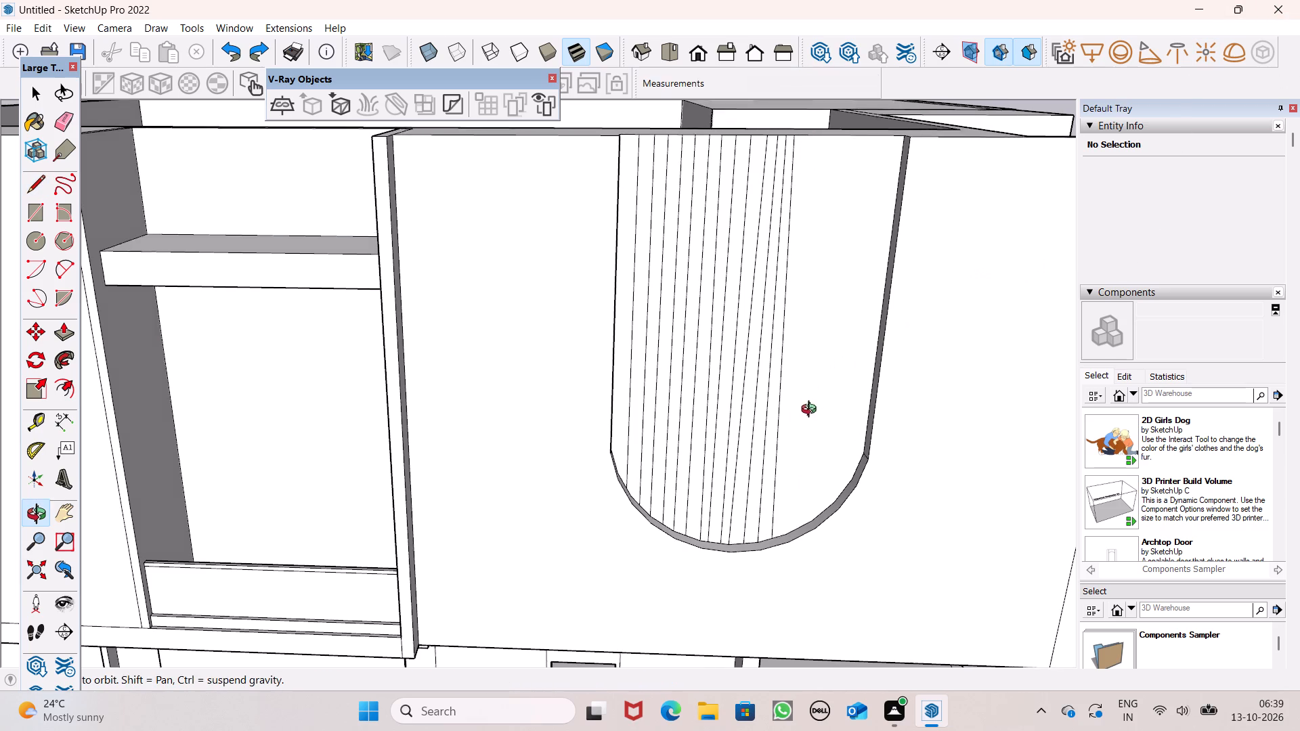
pyautogui.moveTo(812, 411); pyautogui.dragTo(781, 521, button='middle')
pyautogui.scroll(5, 752, 591)
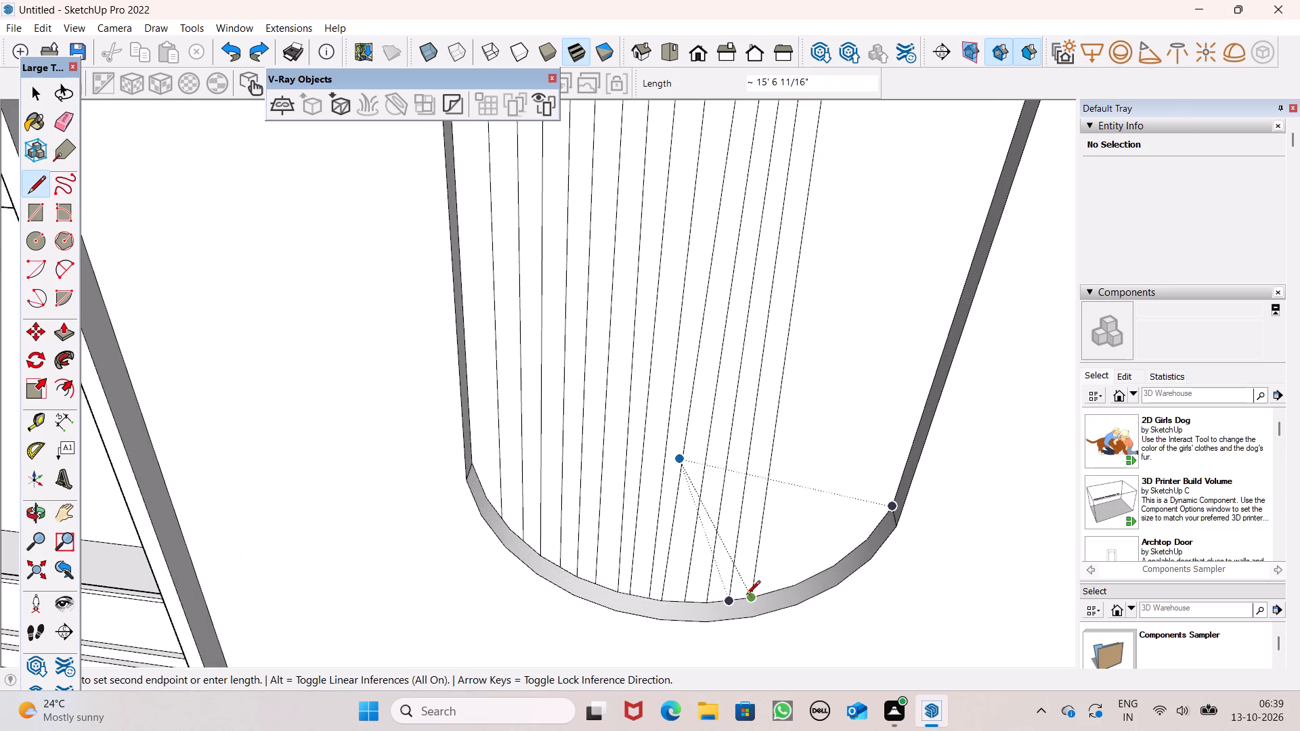
pyautogui.click(746, 596)
# Add one more vertical line about 15' 2 7/8" long beside the last one, from the recess's top edge to the arc.
pyautogui.scroll(-6, 755, 573)
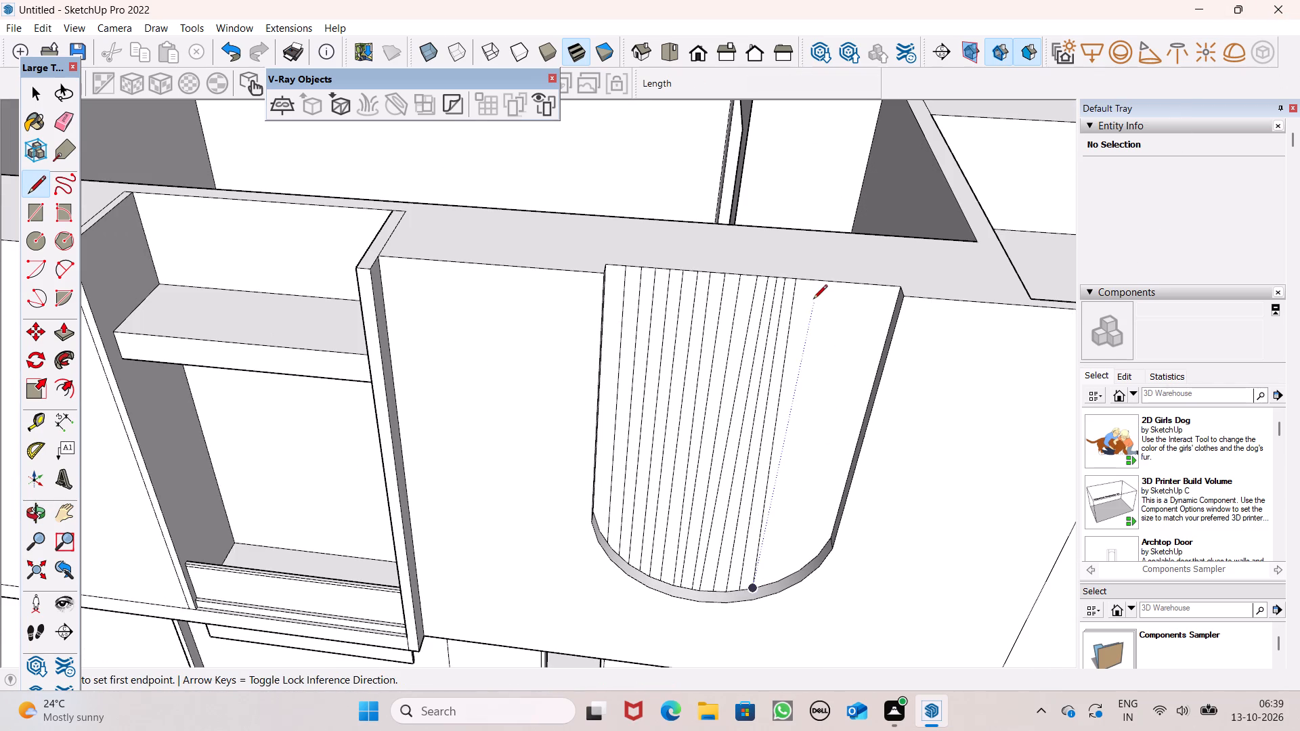
pyautogui.scroll(2, 813, 299)
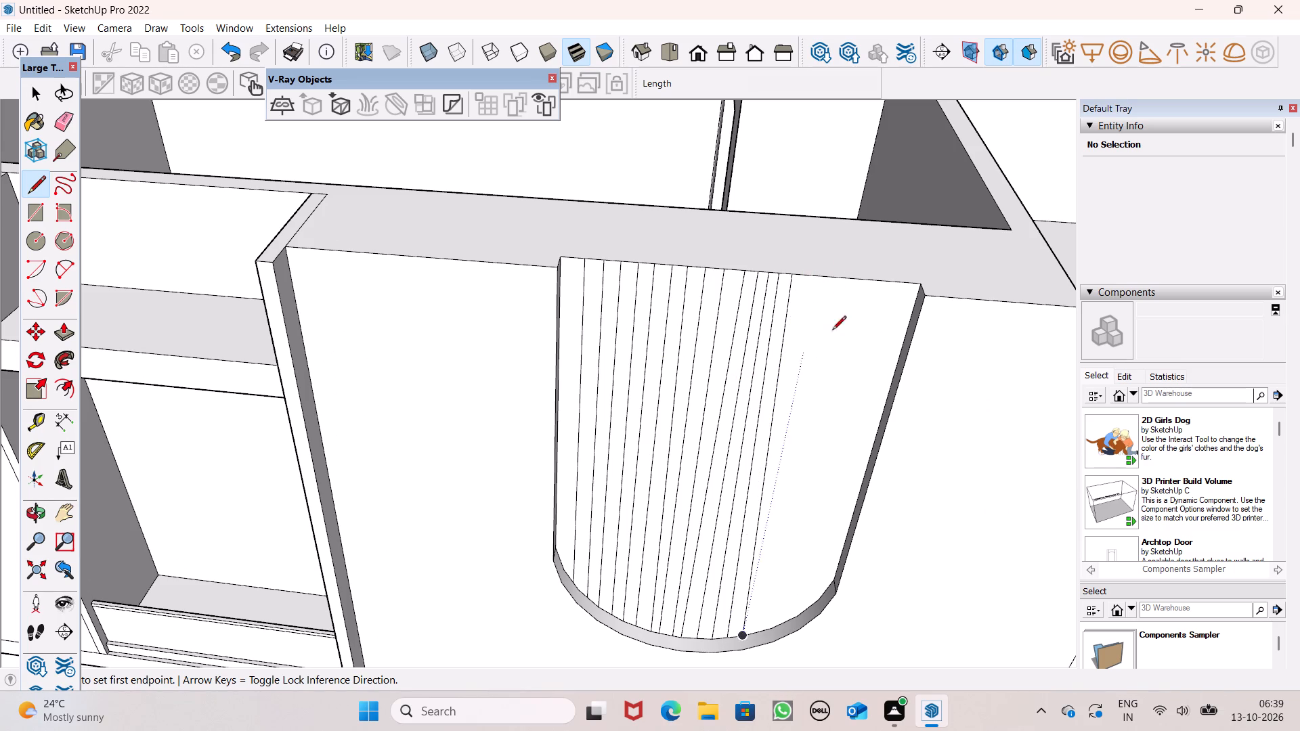
pyautogui.scroll(6, 808, 275)
pyautogui.click(811, 275)
pyautogui.scroll(-7, 815, 304)
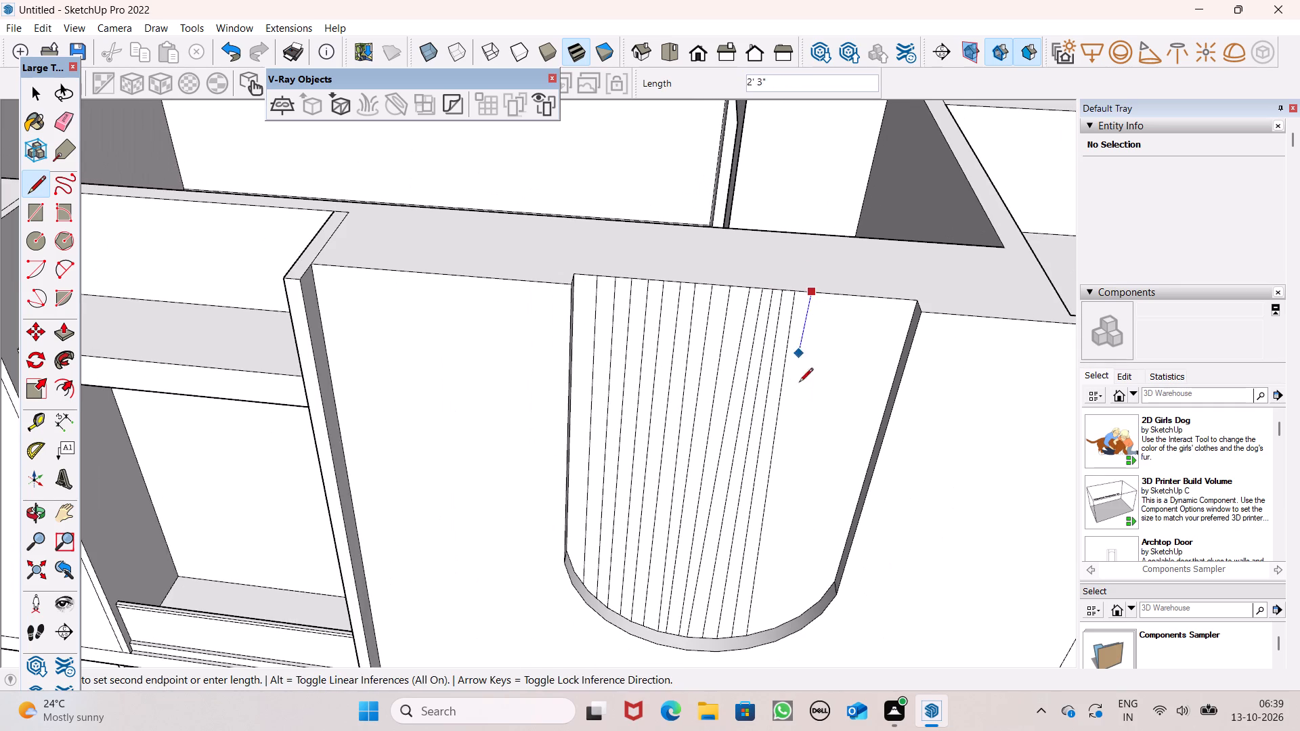
pyautogui.click(761, 635)
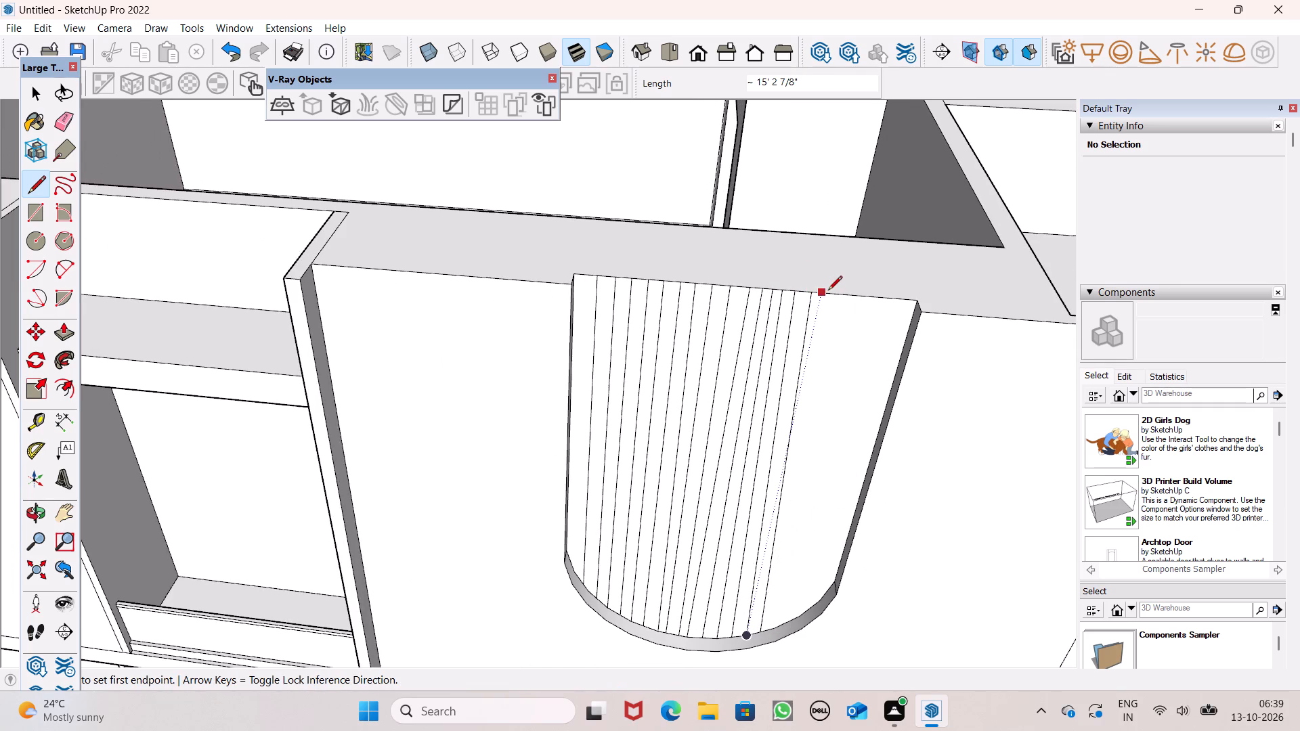
# Draw a vertical line about 14' 11" long close beside the last one, from the recess's top edge down to the arc.
pyautogui.scroll(3, 826, 311)
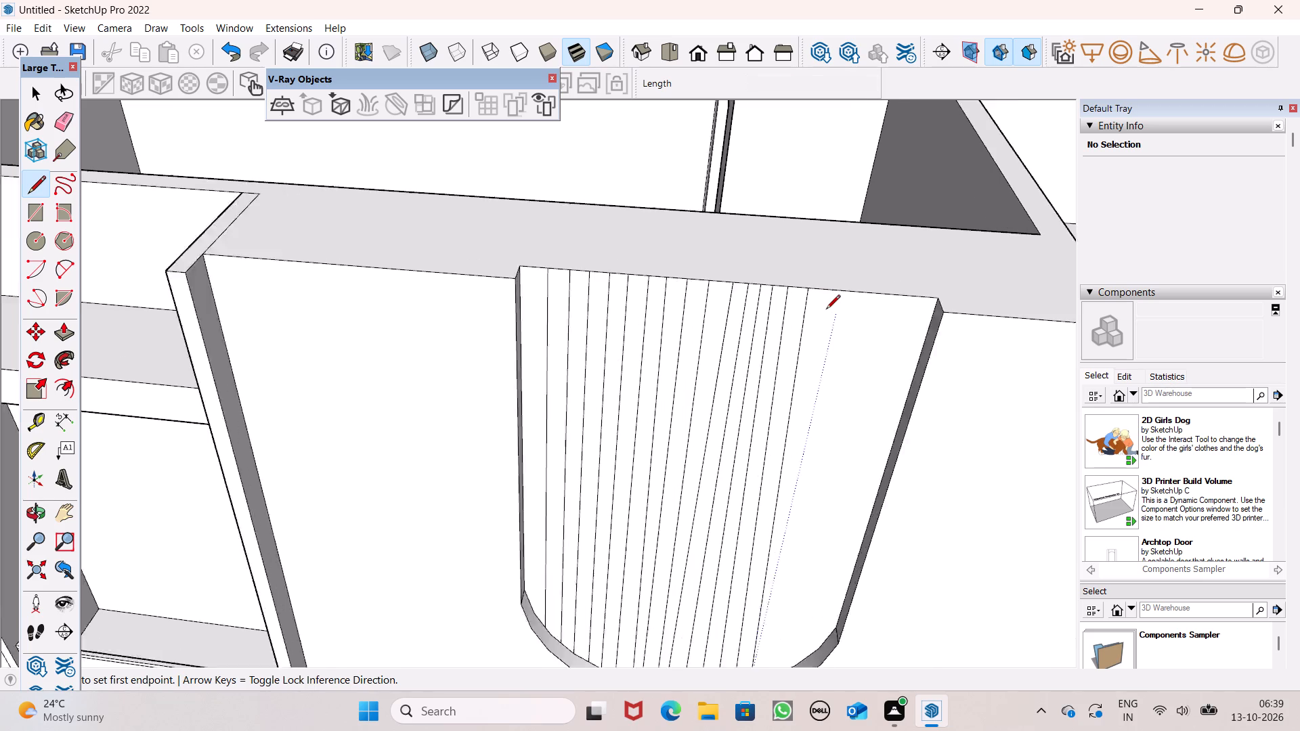
pyautogui.scroll(6, 826, 310)
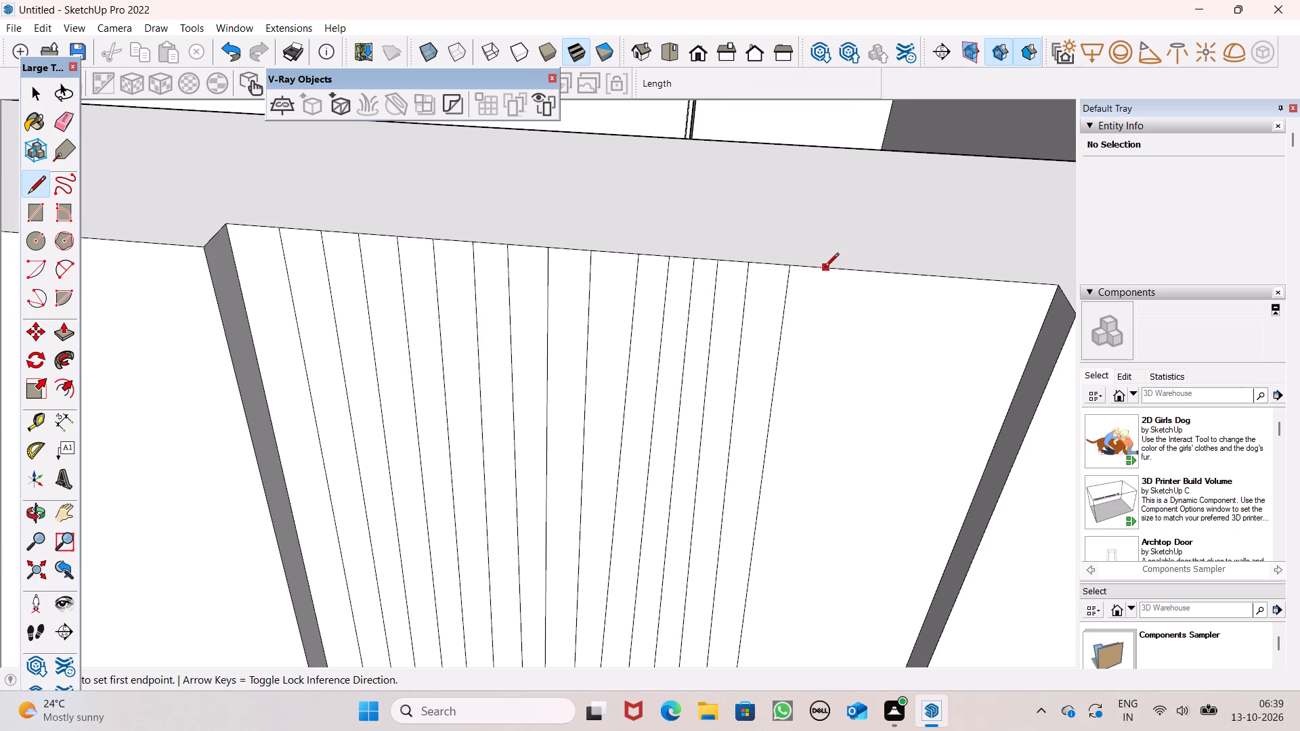
pyautogui.click(825, 268)
pyautogui.scroll(-7, 838, 265)
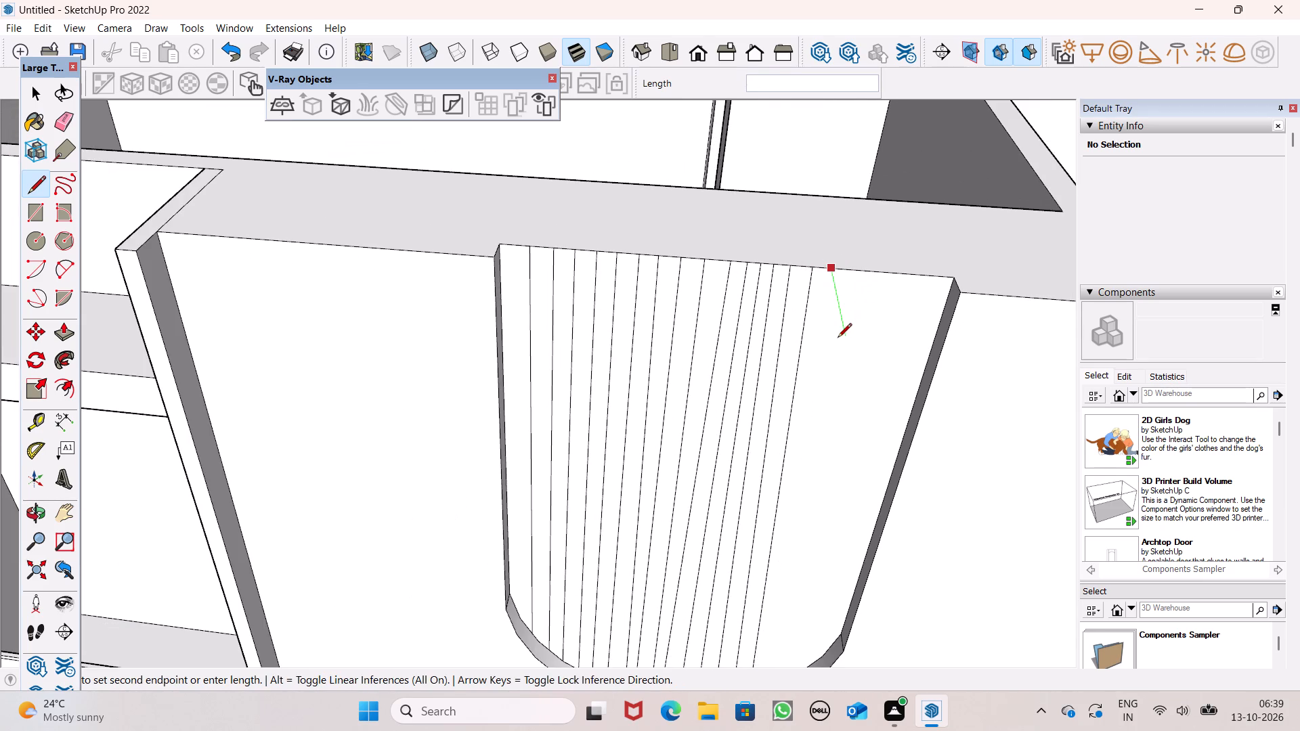
pyautogui.scroll(-19, 838, 338)
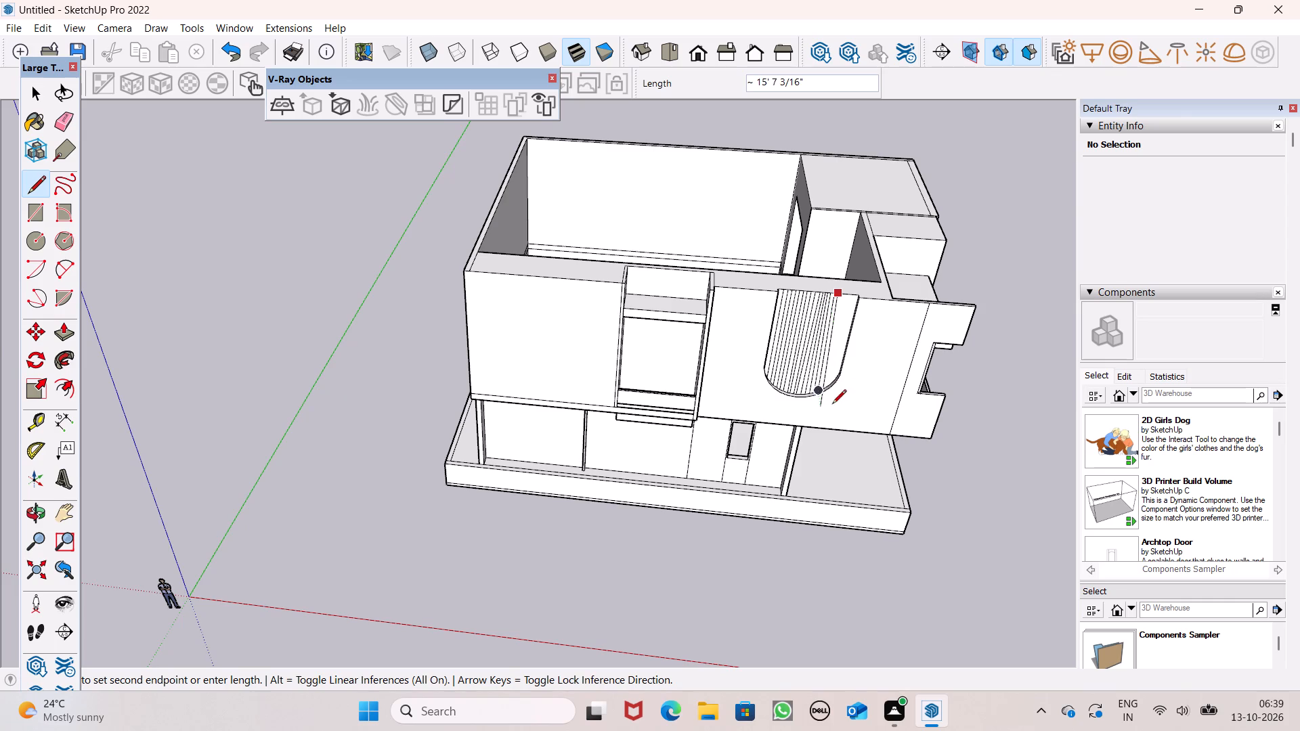
pyautogui.scroll(11, 831, 402)
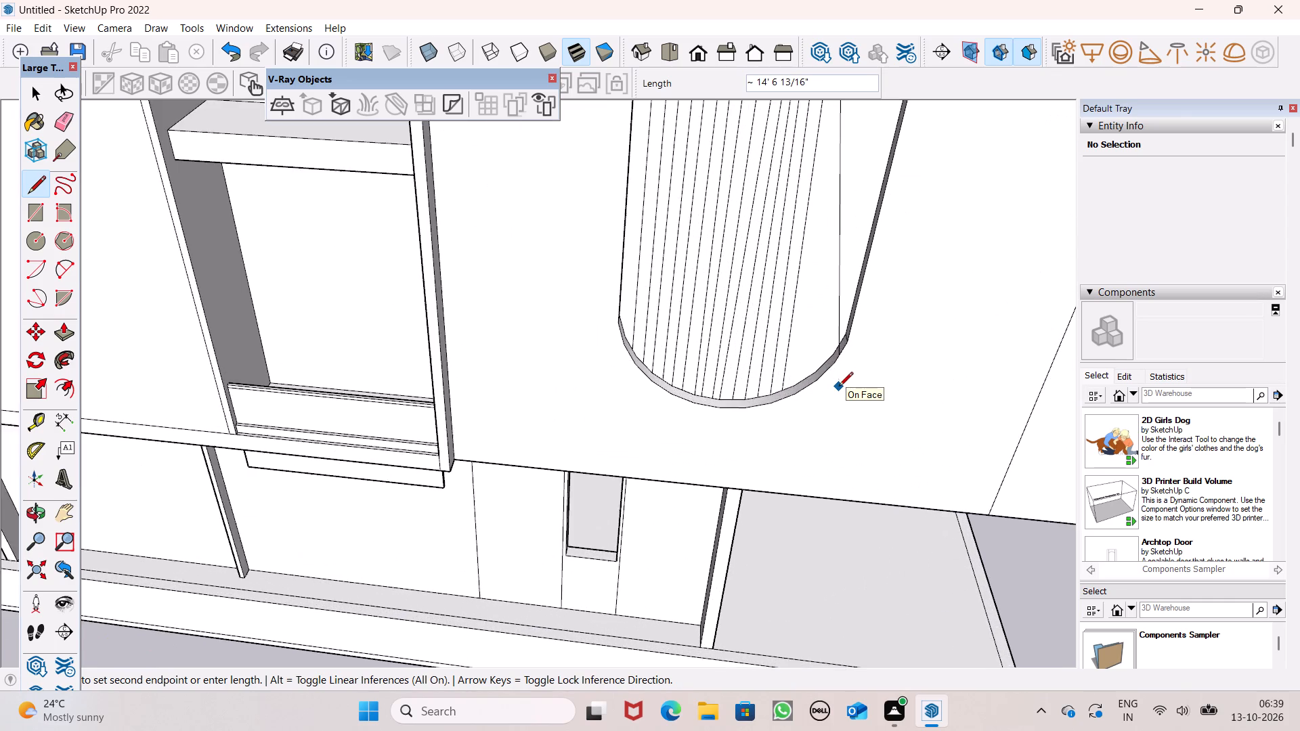
pyautogui.scroll(4, 839, 387)
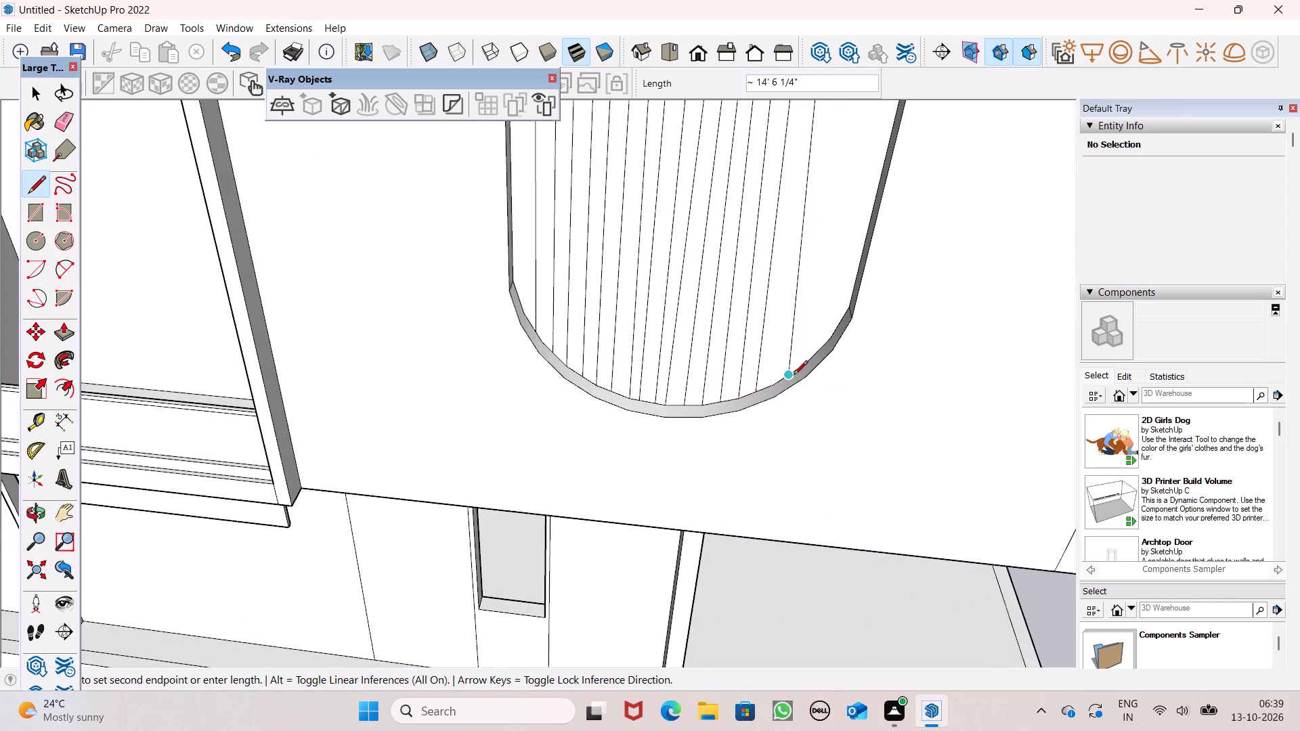
pyautogui.scroll(6, 794, 376)
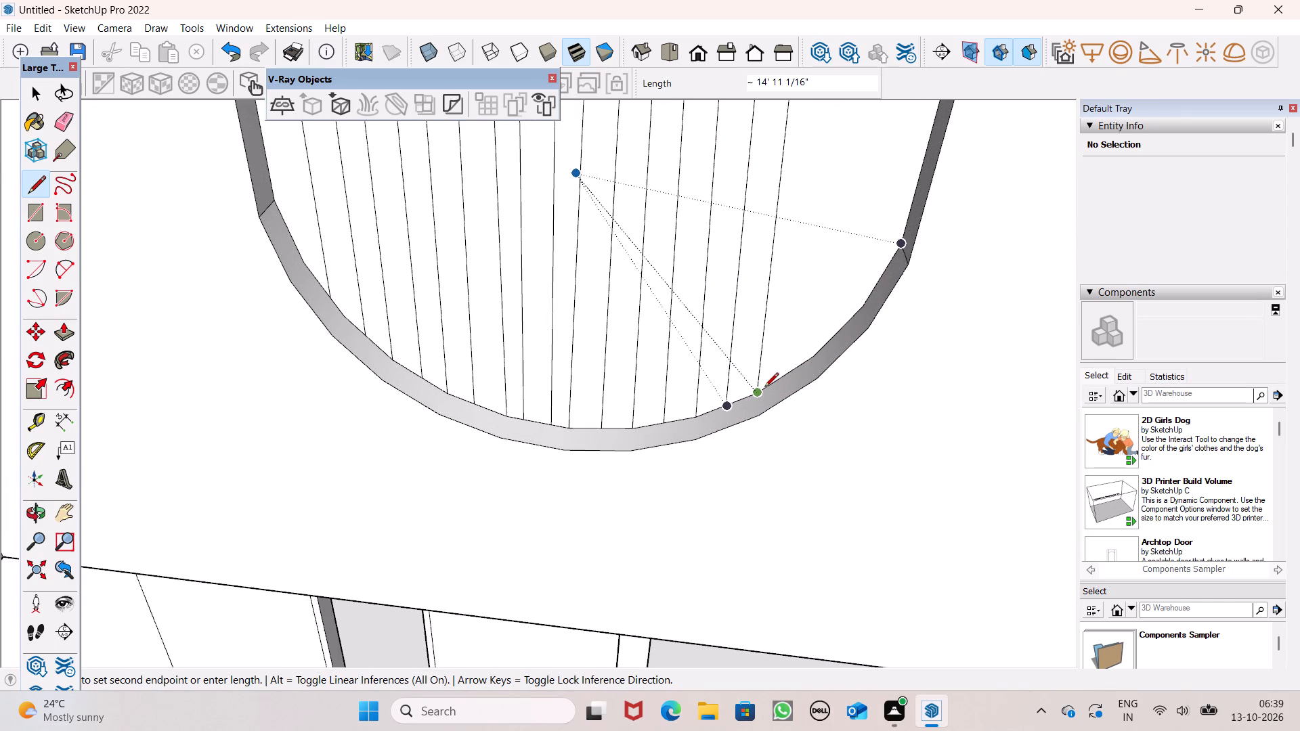
pyautogui.click(764, 388)
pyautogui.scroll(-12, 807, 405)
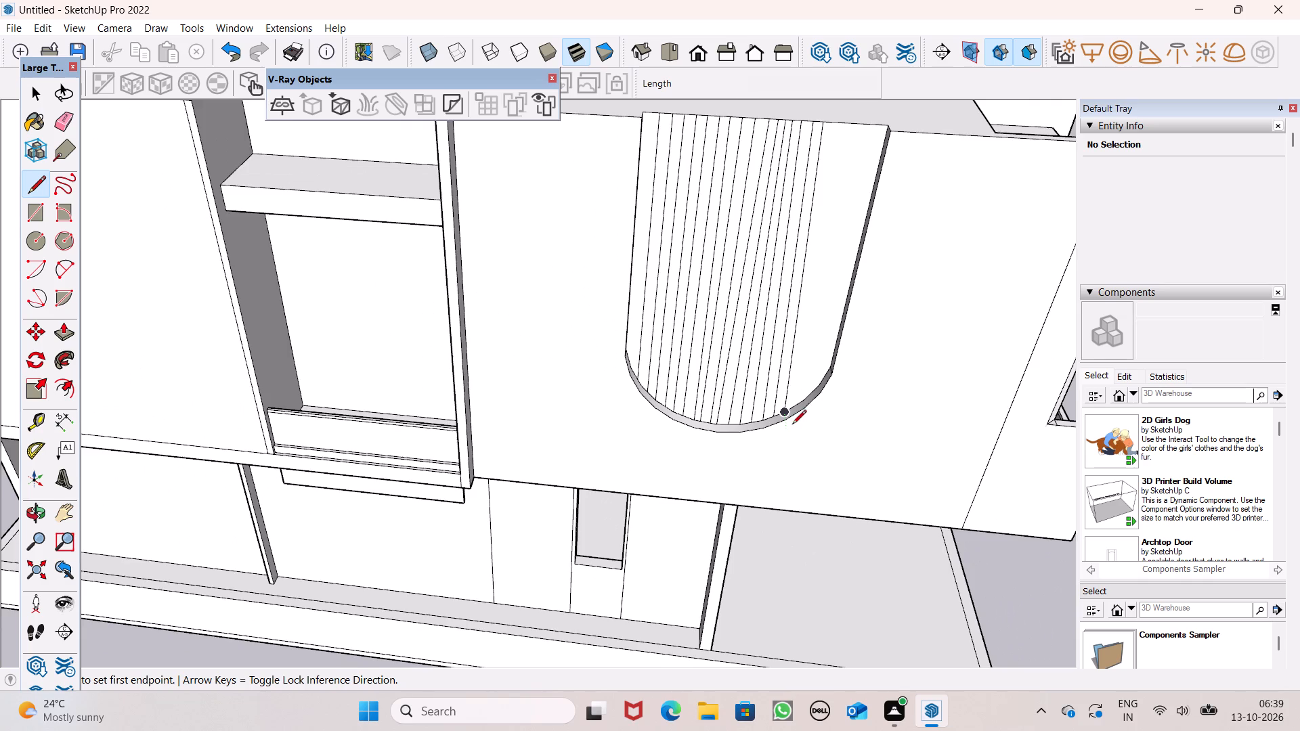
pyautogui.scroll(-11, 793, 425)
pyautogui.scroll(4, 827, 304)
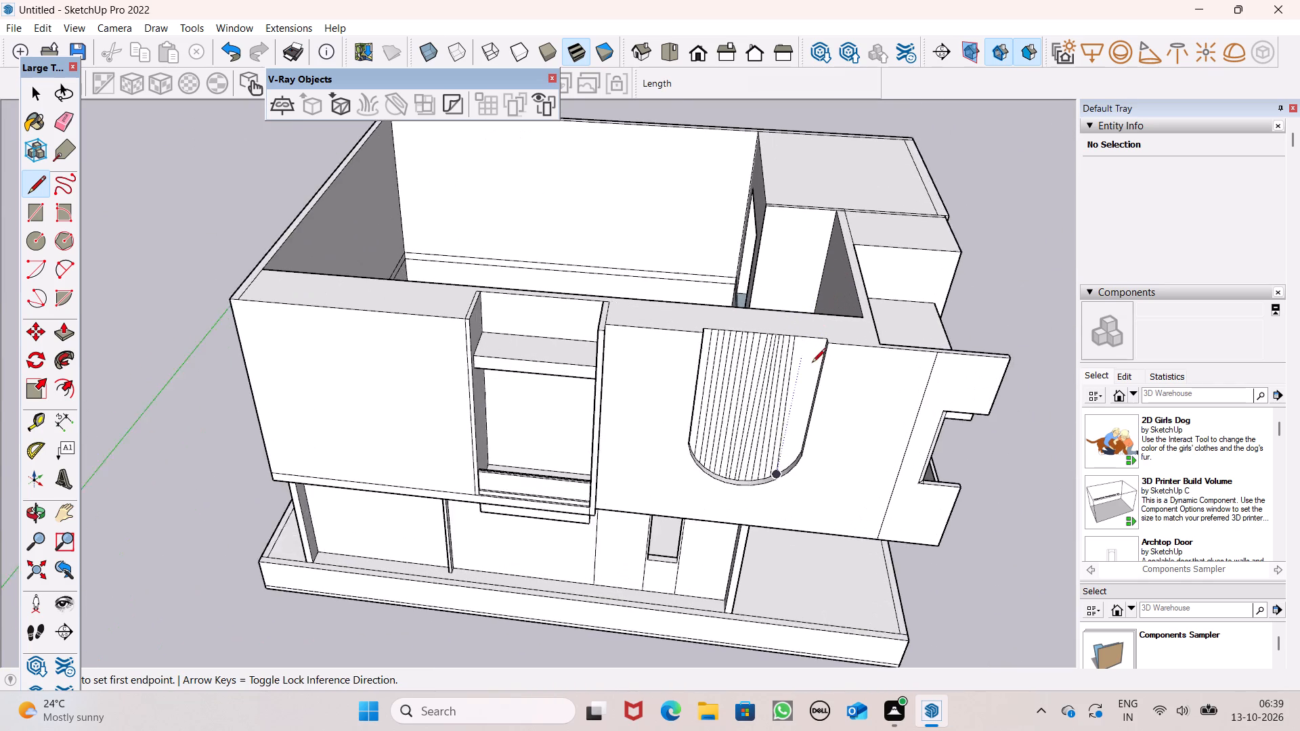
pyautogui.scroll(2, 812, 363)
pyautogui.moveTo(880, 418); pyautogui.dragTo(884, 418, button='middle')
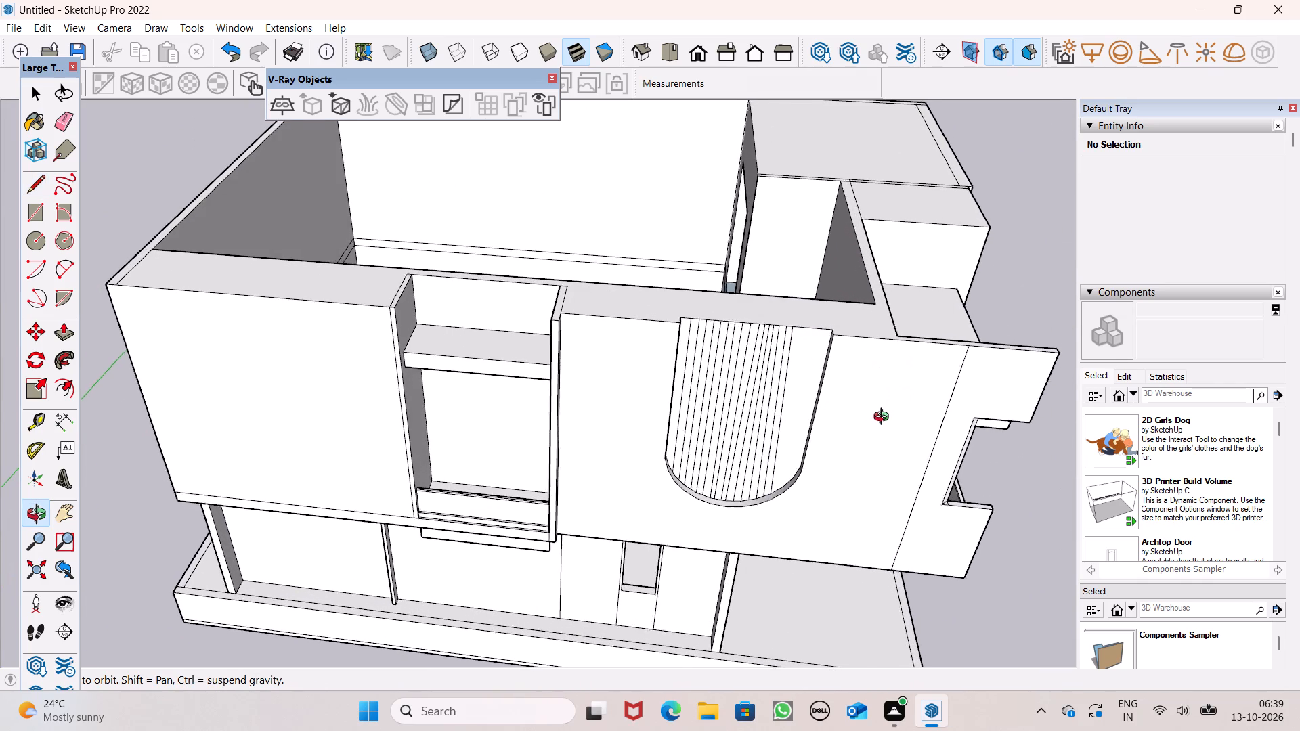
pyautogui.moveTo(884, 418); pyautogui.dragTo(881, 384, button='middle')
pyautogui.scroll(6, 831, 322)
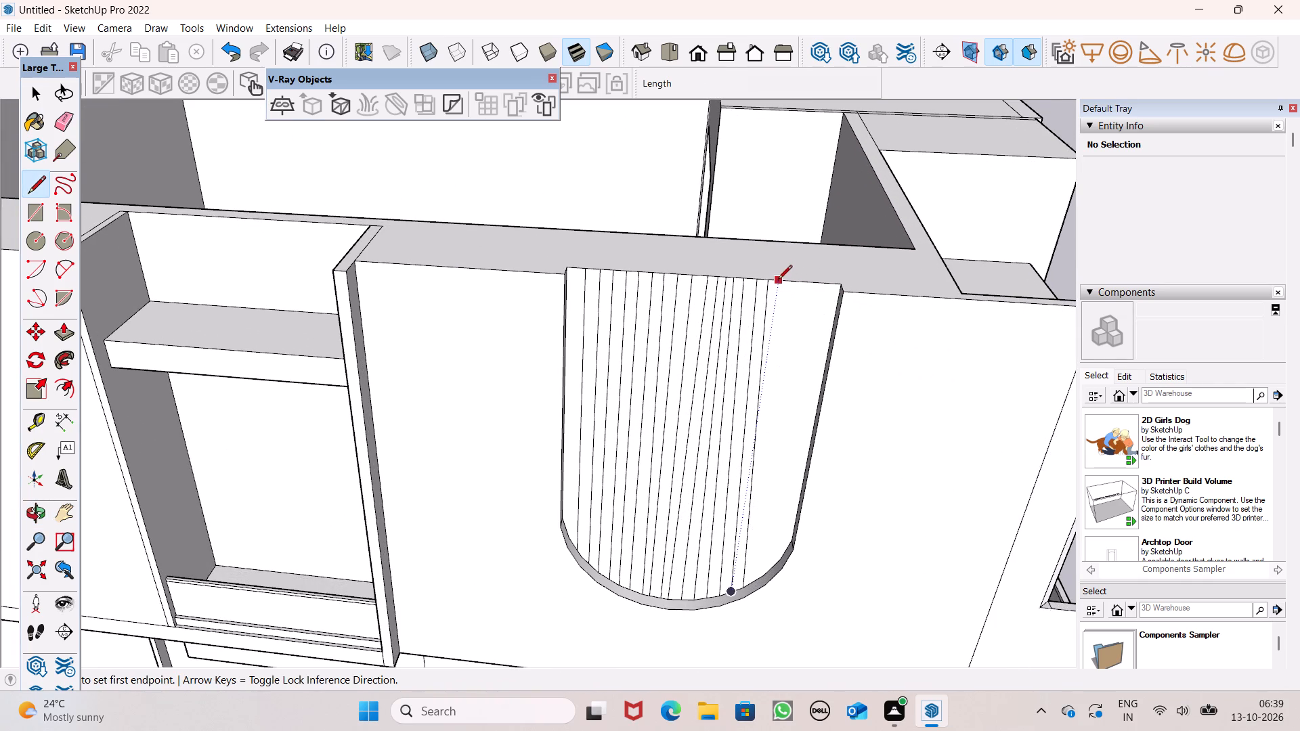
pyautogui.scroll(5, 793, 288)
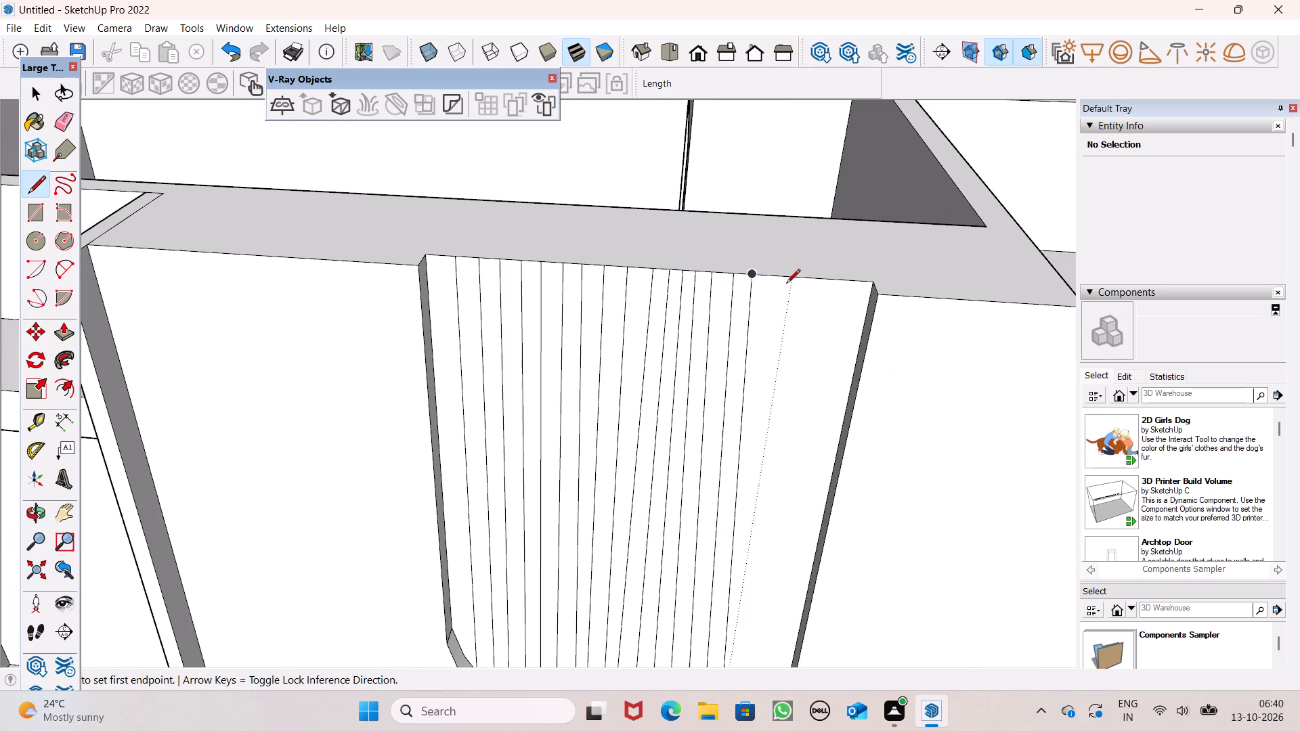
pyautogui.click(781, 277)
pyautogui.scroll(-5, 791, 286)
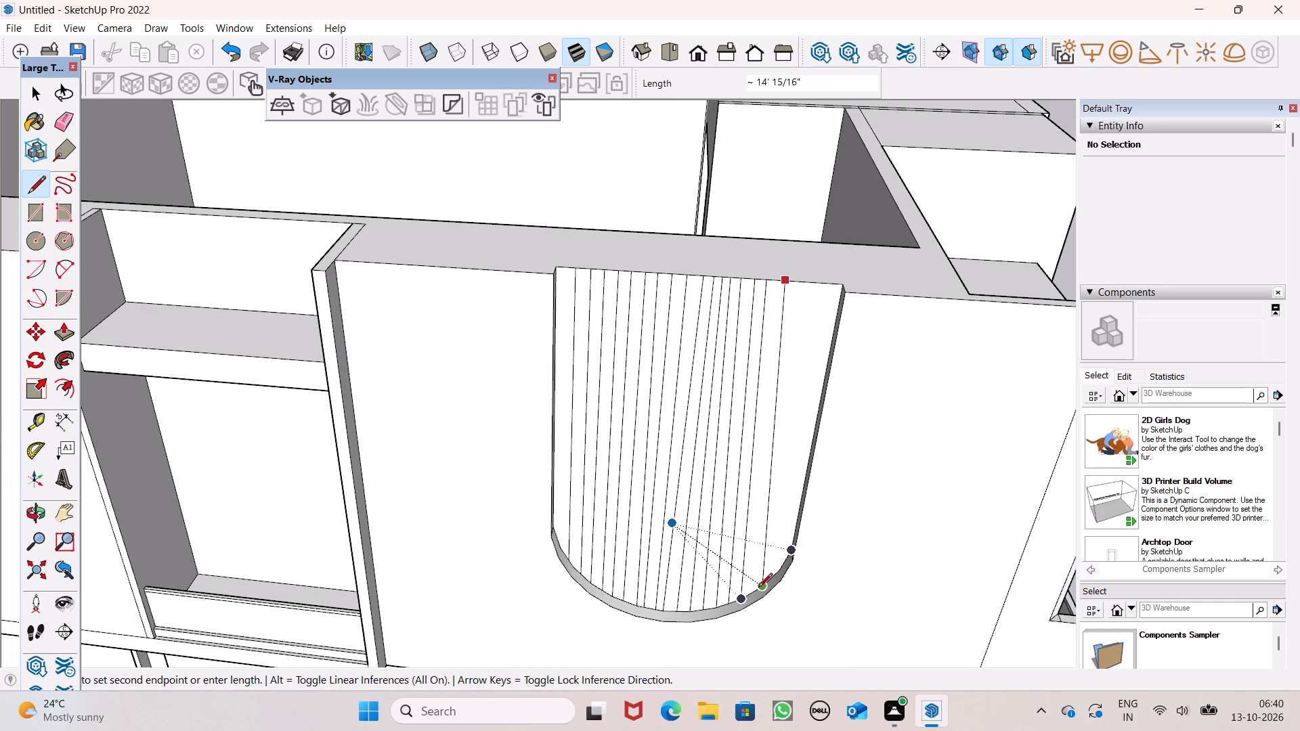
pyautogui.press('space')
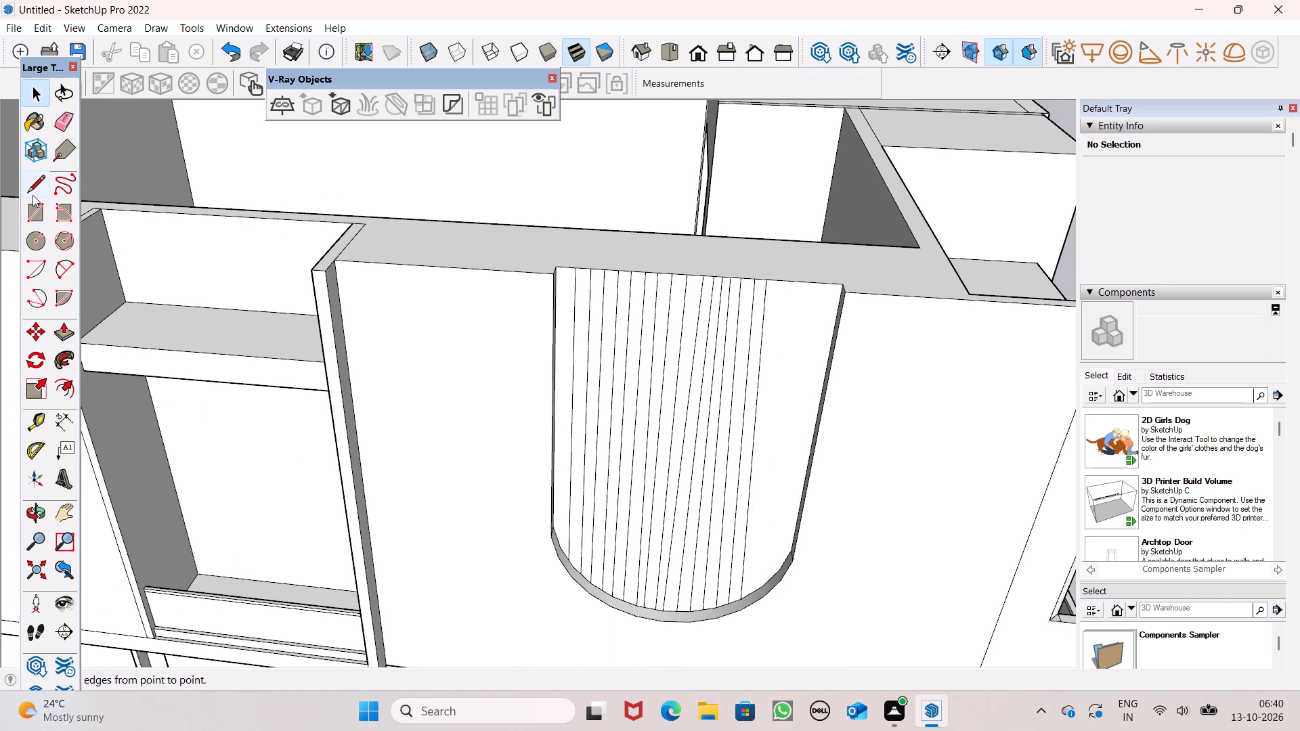
# Draw another closely spaced vertical line about 14' 6" long on the recessed face, from the top edge to the arc.
pyautogui.click(32, 195)
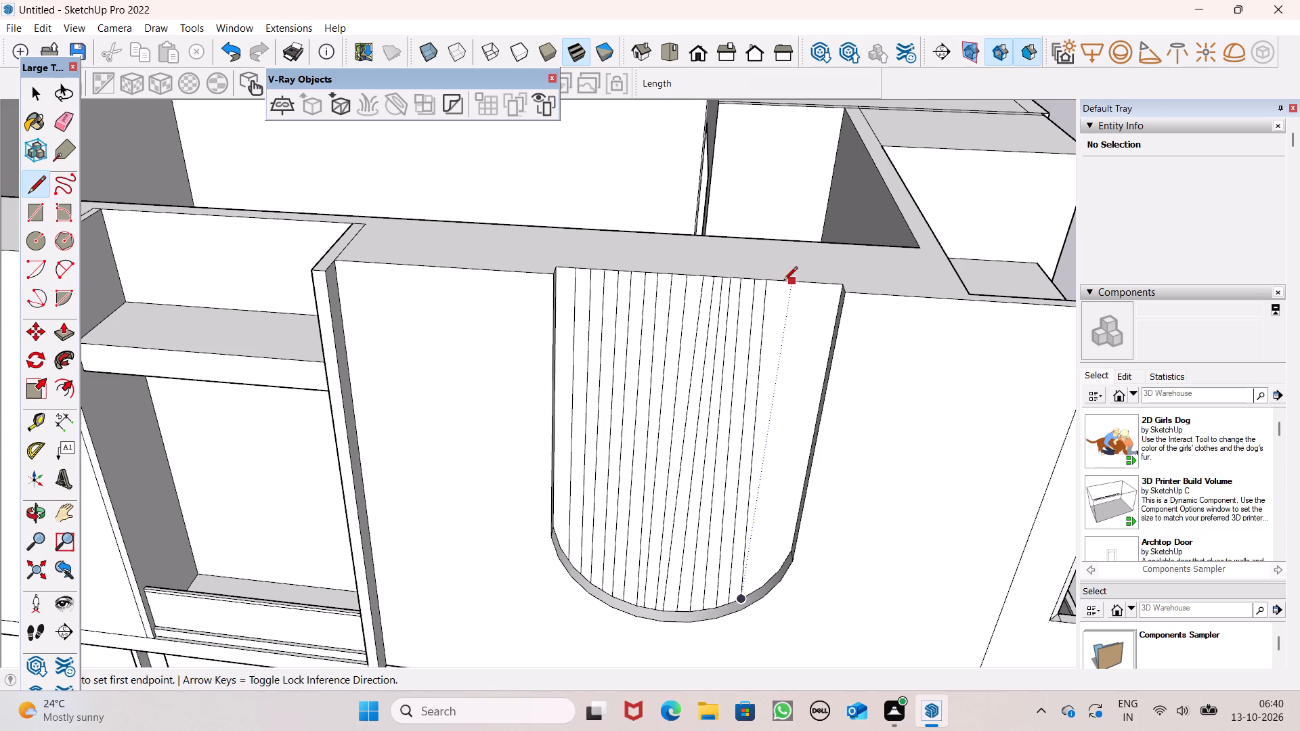
pyautogui.scroll(8, 781, 284)
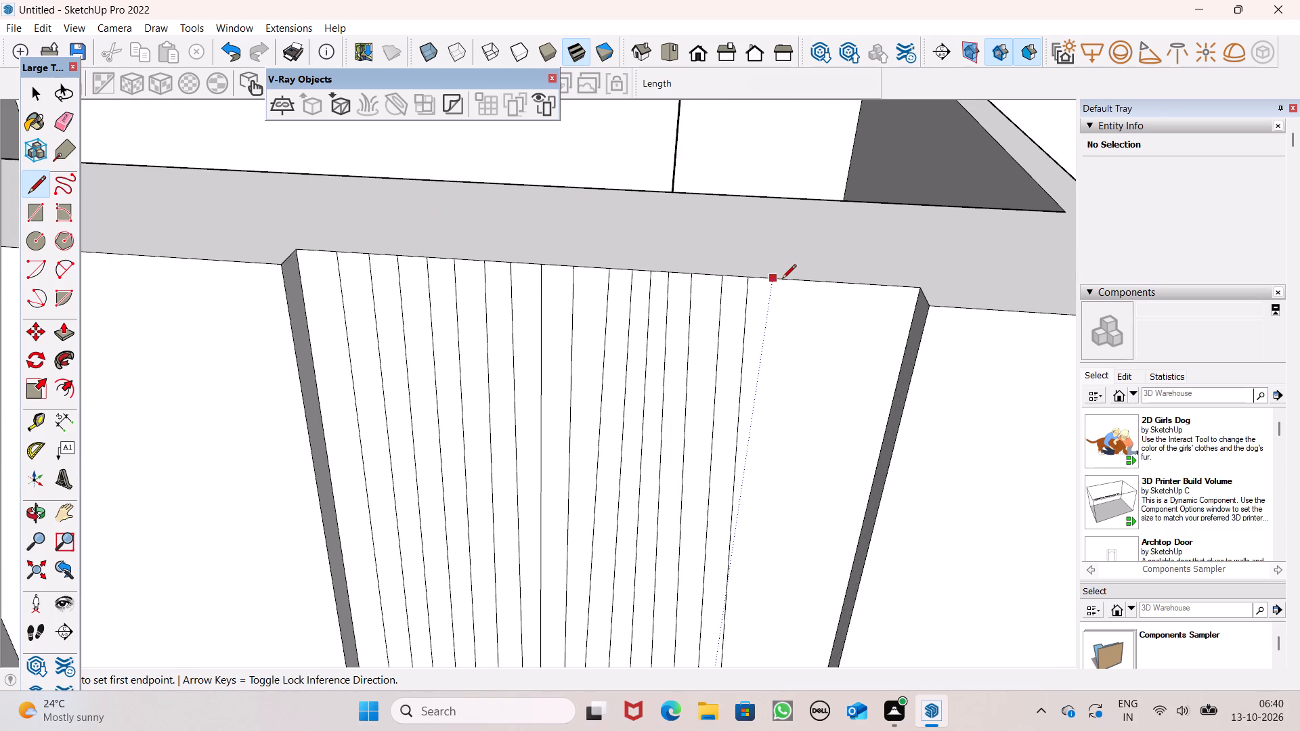
pyautogui.click(783, 280)
pyautogui.scroll(-7, 795, 275)
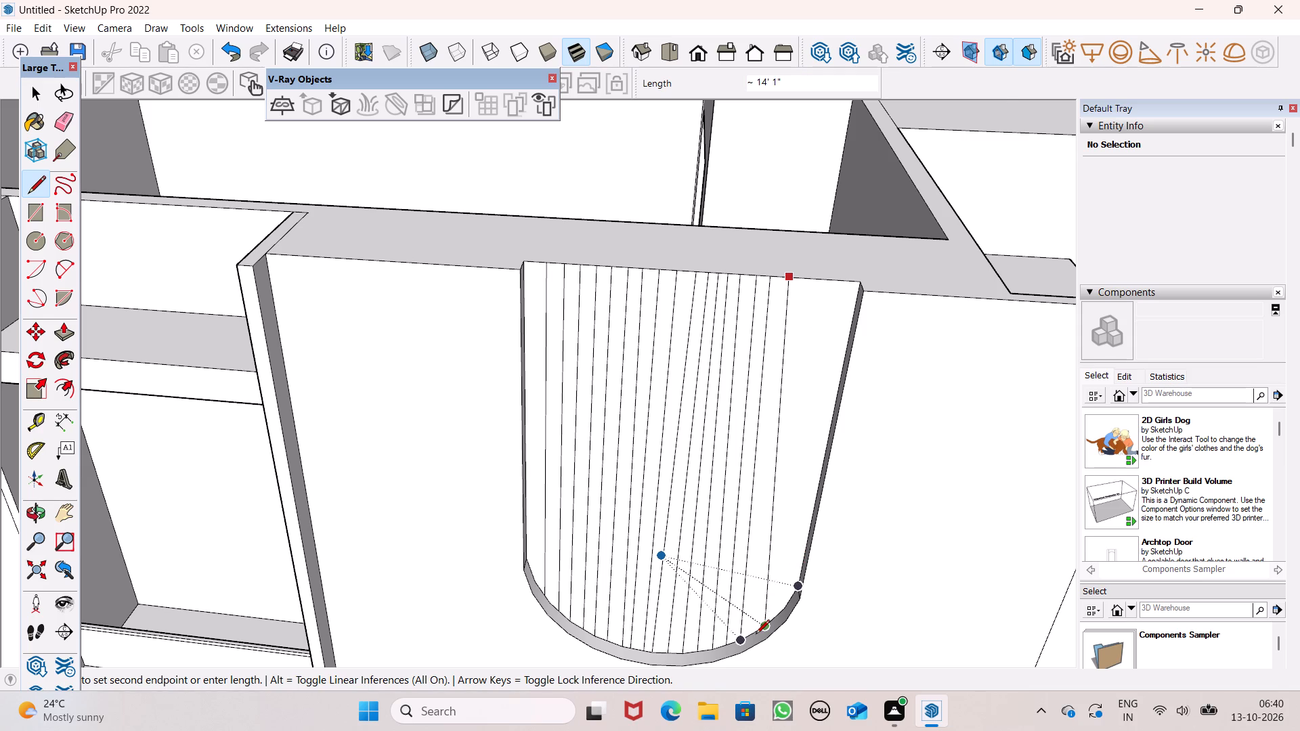
pyautogui.scroll(5, 769, 618)
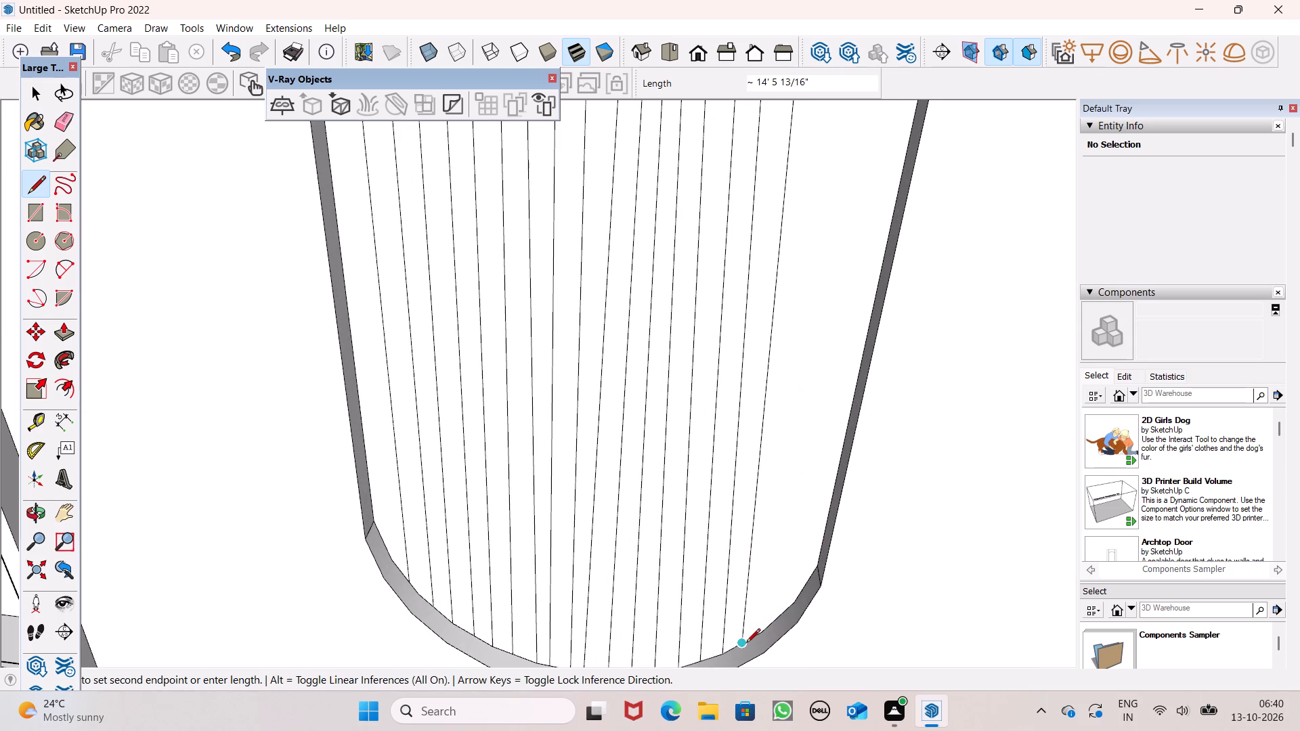
pyautogui.click(746, 644)
# Add a vertical line about 14' long beside the last one, from the recess's top edge to the arc.
pyautogui.scroll(-7, 785, 589)
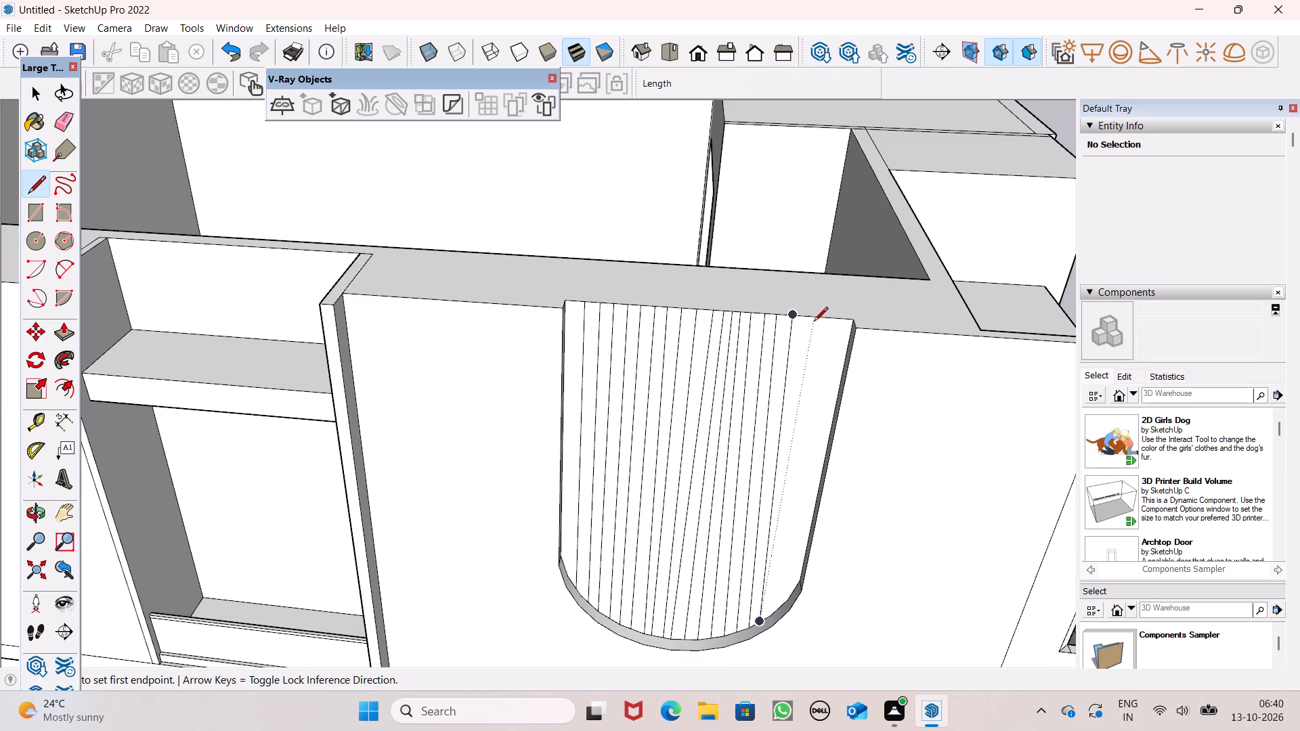
pyautogui.click(810, 319)
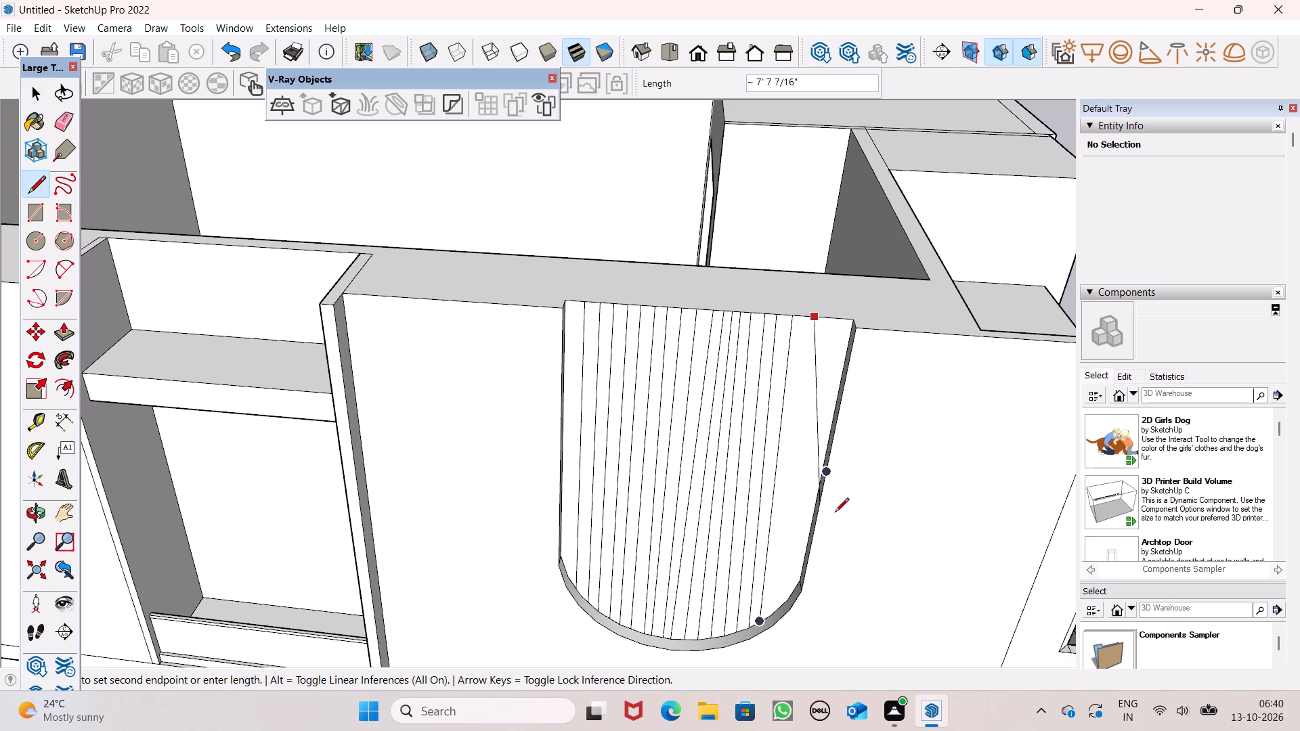
pyautogui.scroll(7, 772, 613)
pyautogui.click(777, 608)
# Draw the final vertical line, about 12' long, in the remaining strip beside the recess's side wall, from the top edge to the arc.
pyautogui.scroll(-3, 747, 588)
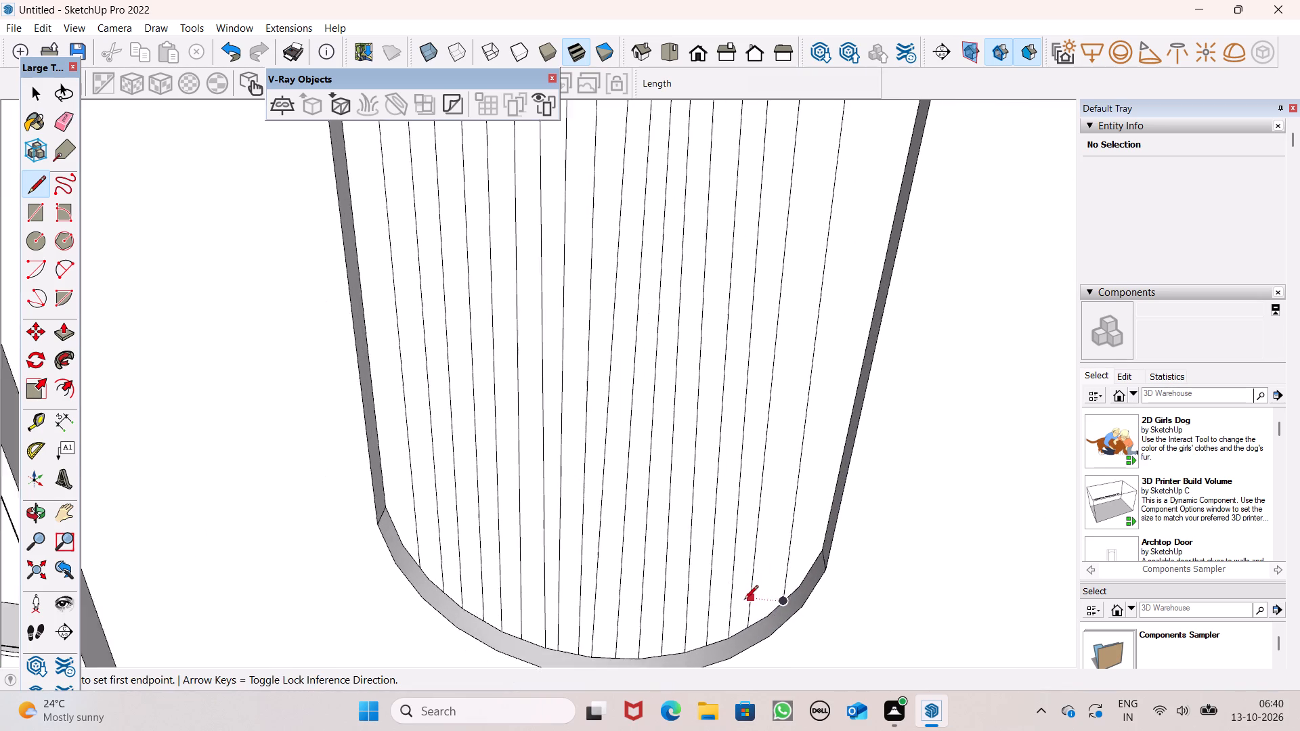
pyautogui.scroll(-5, 744, 600)
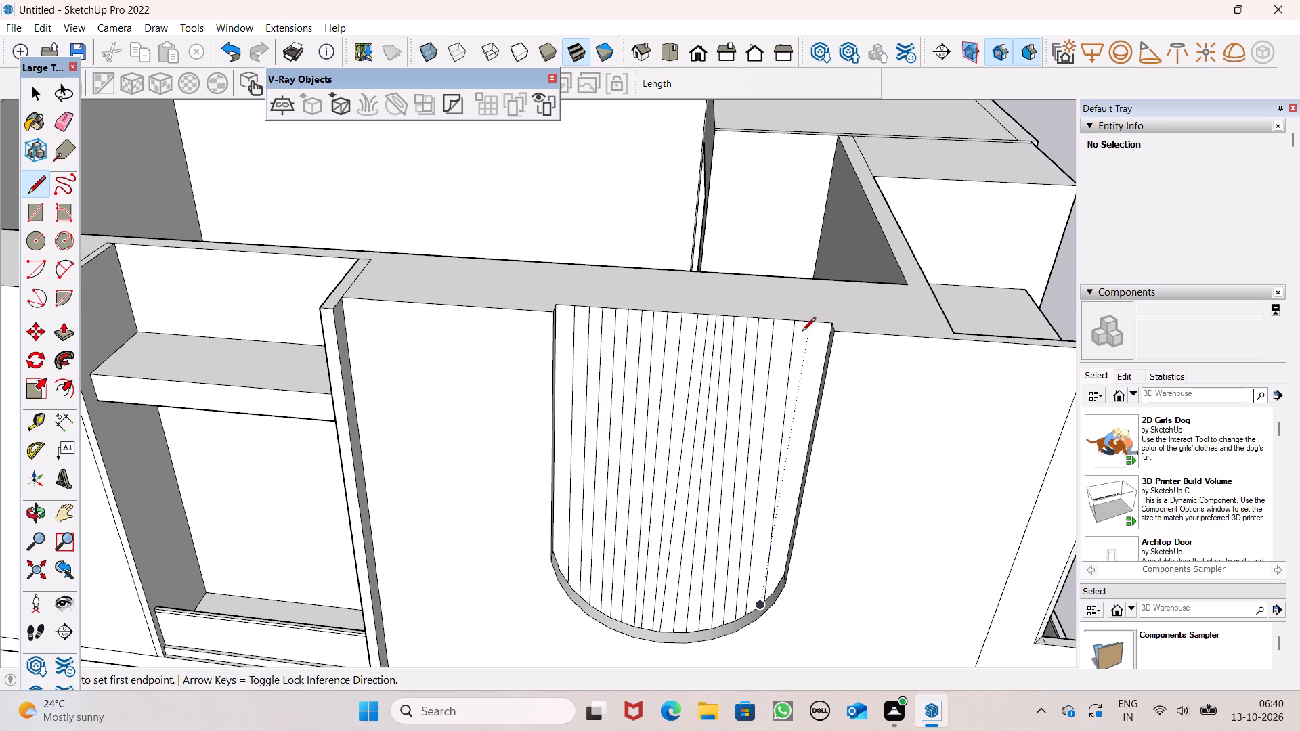
pyautogui.click(804, 327)
pyautogui.press('space')
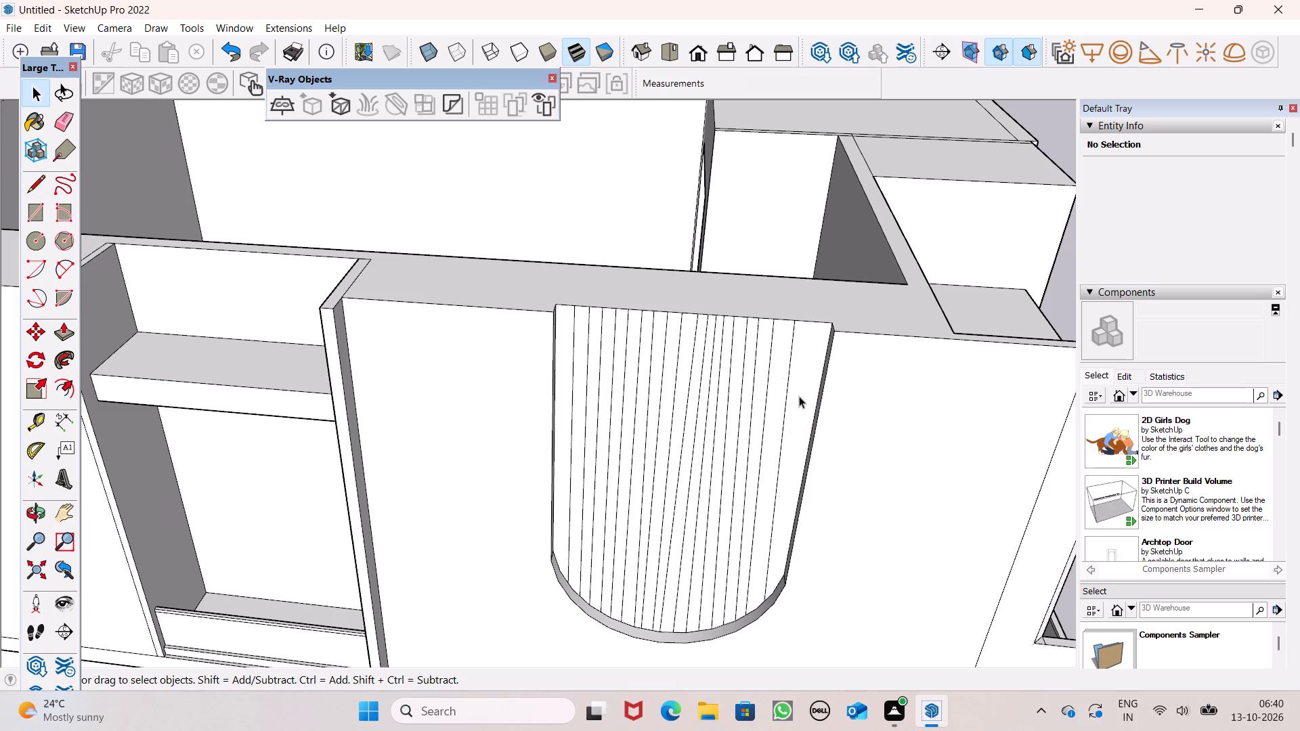
pyautogui.click(35, 190)
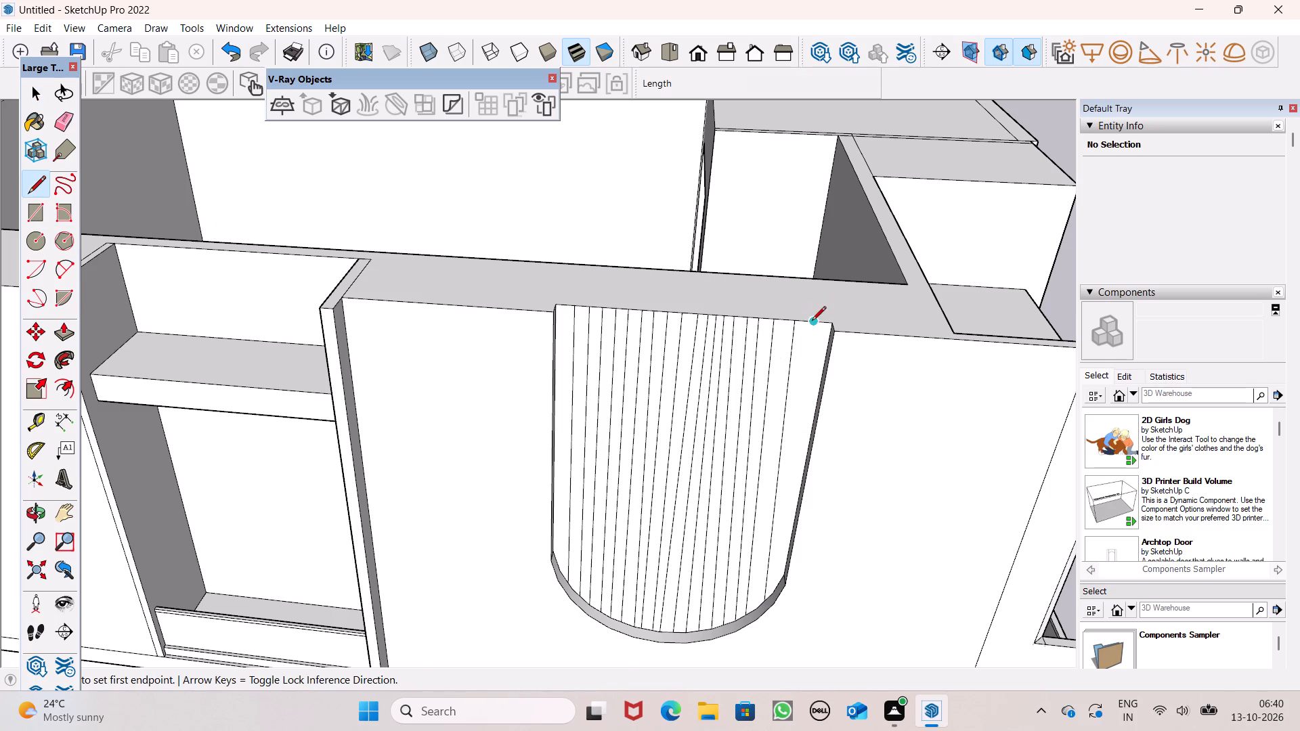
pyautogui.moveTo(812, 320); pyautogui.dragTo(812, 326)
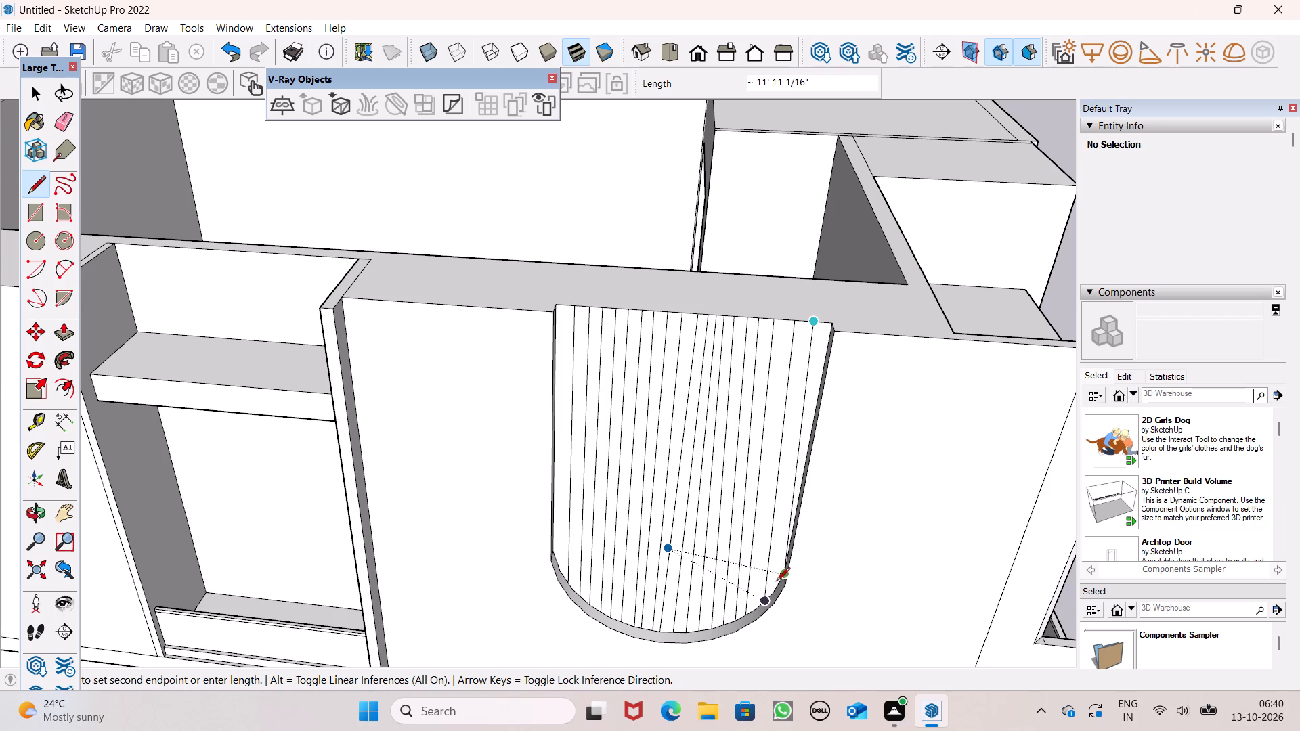
pyautogui.scroll(7, 773, 581)
pyautogui.click(789, 585)
pyautogui.press('space')
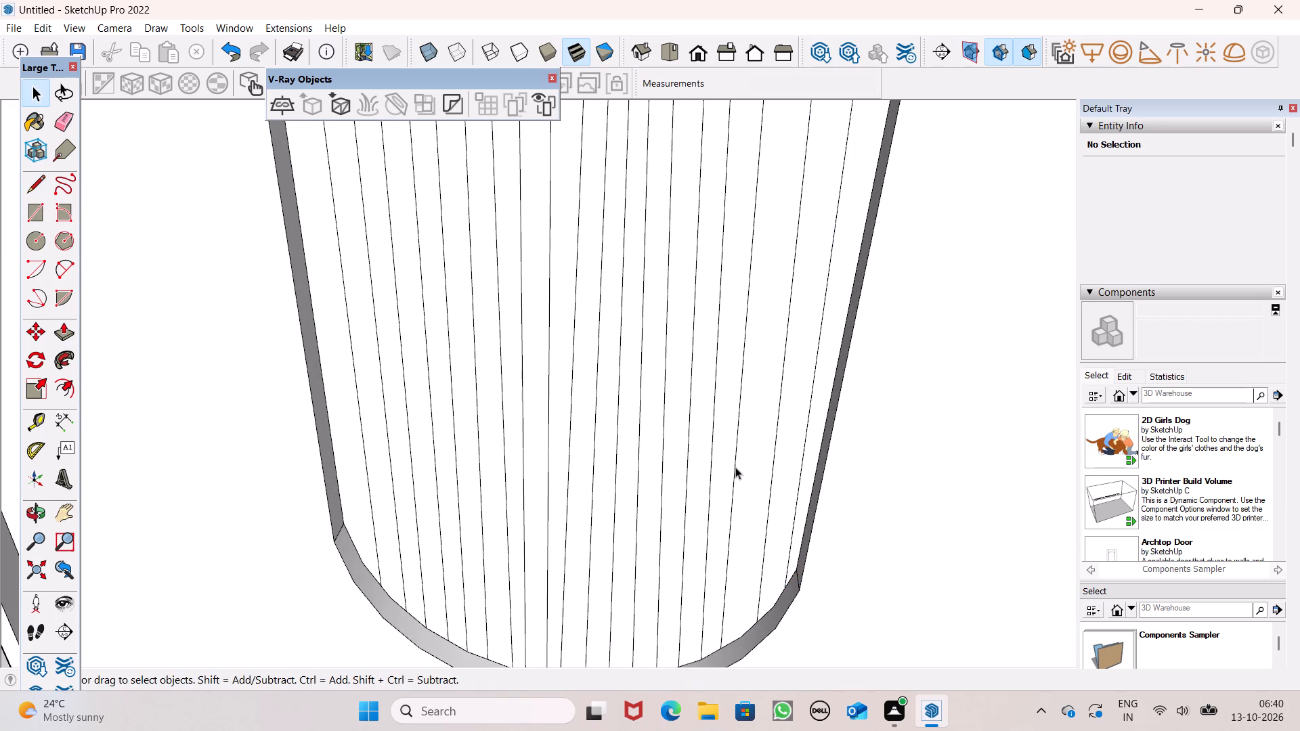
# Draw a 20' vertical line on the balcony-side wall panel, close to its balcony edge, from the top edge to the bottom.
pyautogui.scroll(-7, 735, 466)
pyautogui.scroll(-16, 594, 404)
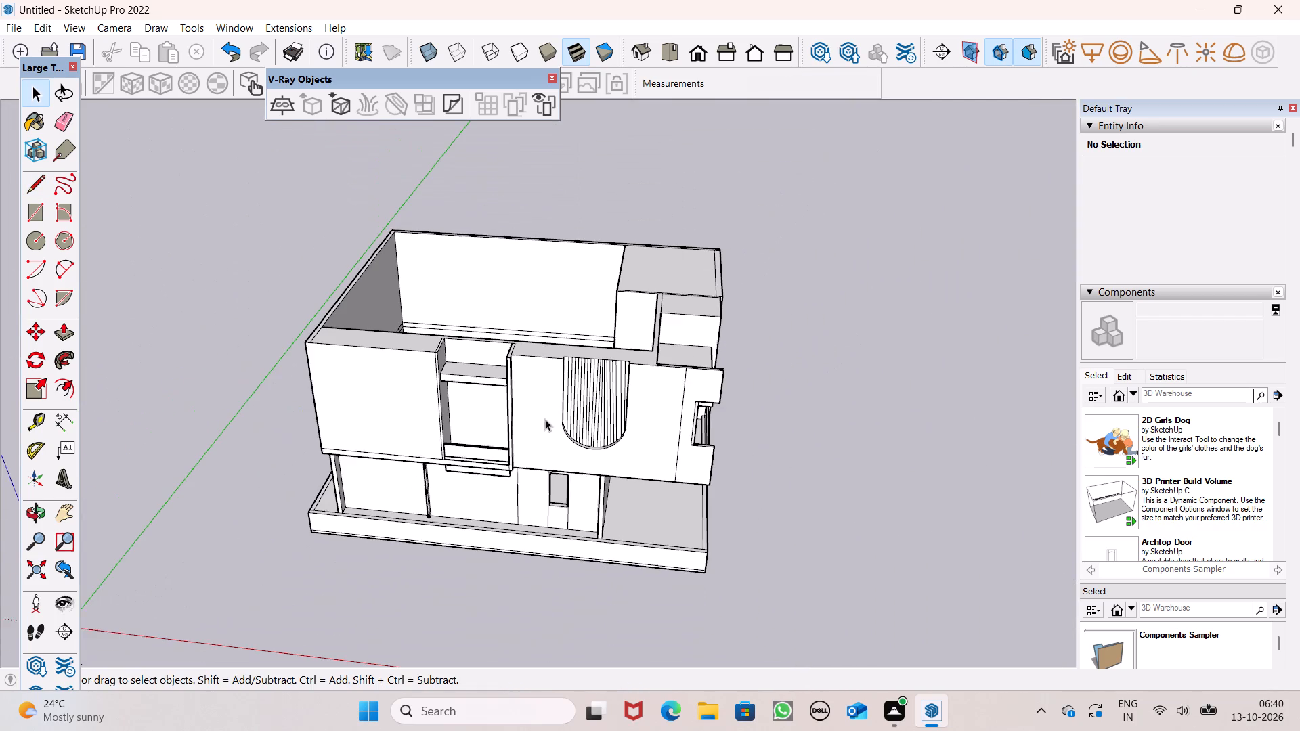
pyautogui.scroll(7, 664, 320)
pyautogui.hscroll(2, 648, 401)
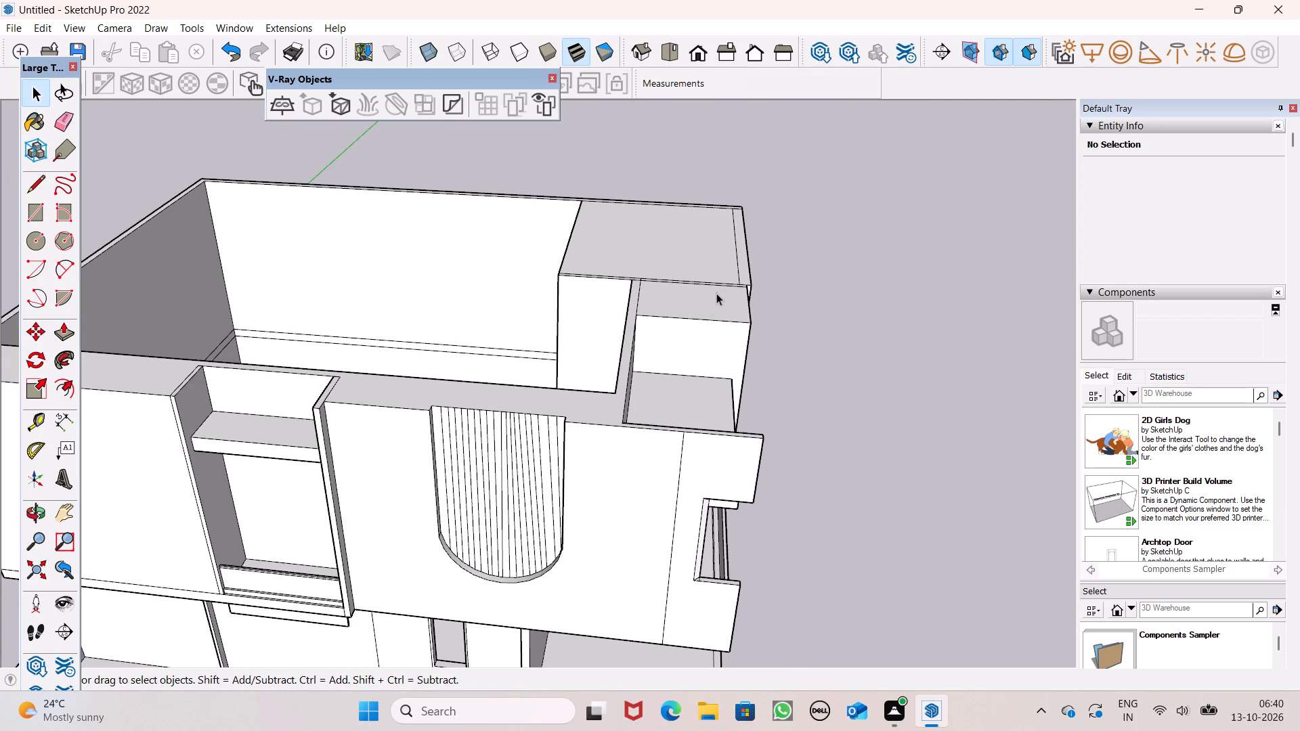
pyautogui.scroll(-3, 740, 267)
pyautogui.moveTo(781, 295); pyautogui.dragTo(651, 324, button='middle')
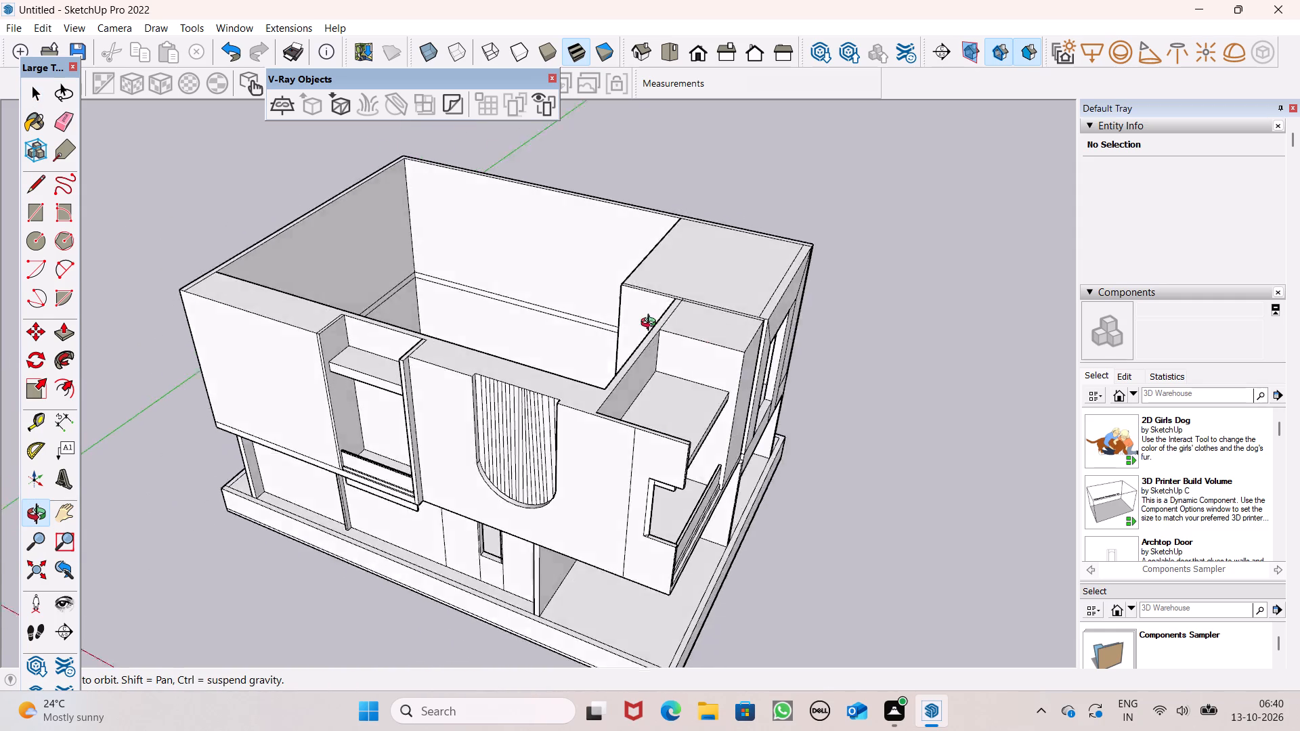
pyautogui.moveTo(651, 324); pyautogui.dragTo(348, 229, button='middle')
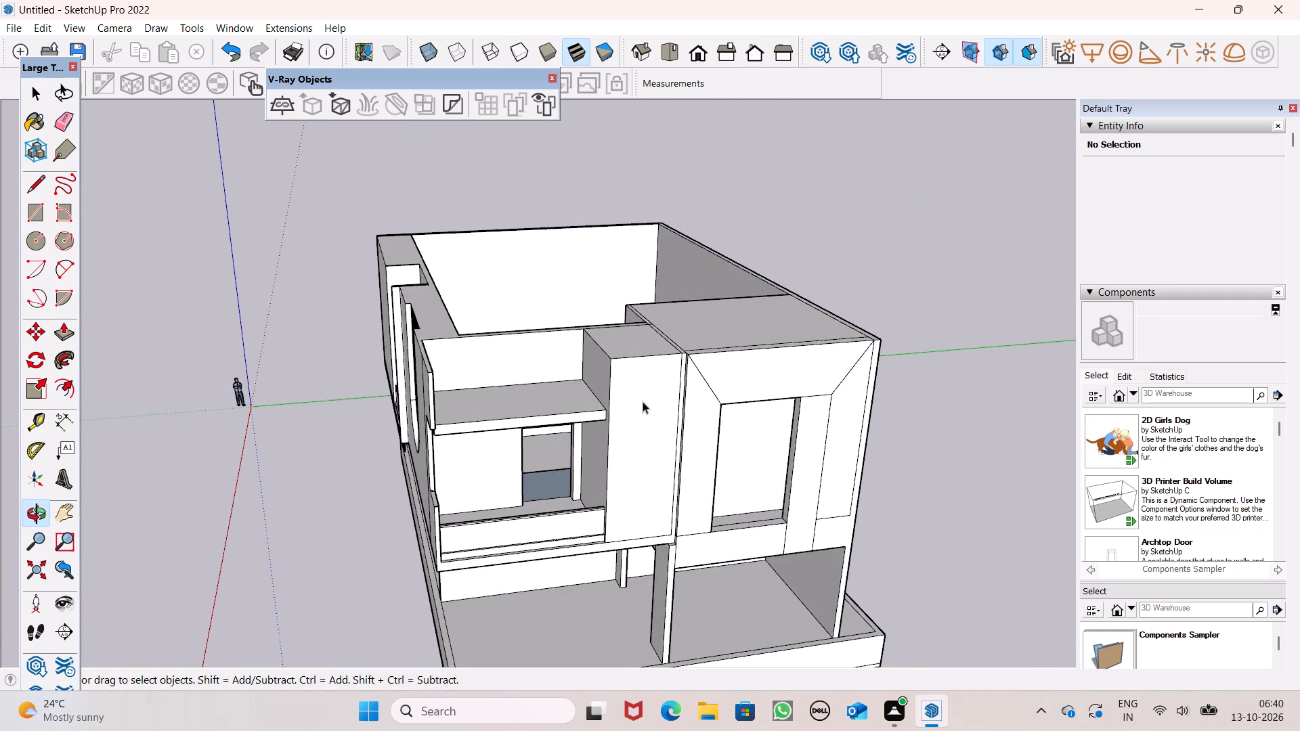
pyautogui.moveTo(643, 401); pyautogui.dragTo(595, 366, button='middle')
pyautogui.scroll(1, 643, 401)
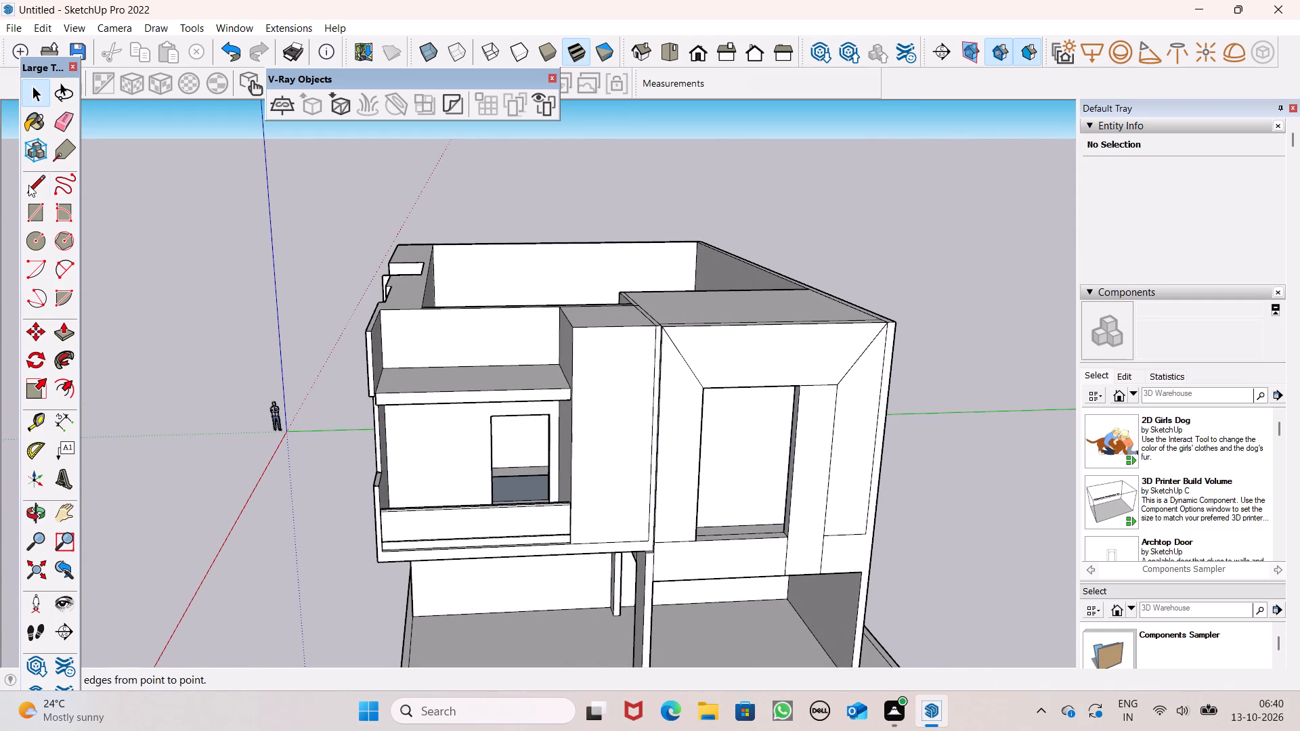
pyautogui.click(28, 185)
pyautogui.scroll(5, 559, 426)
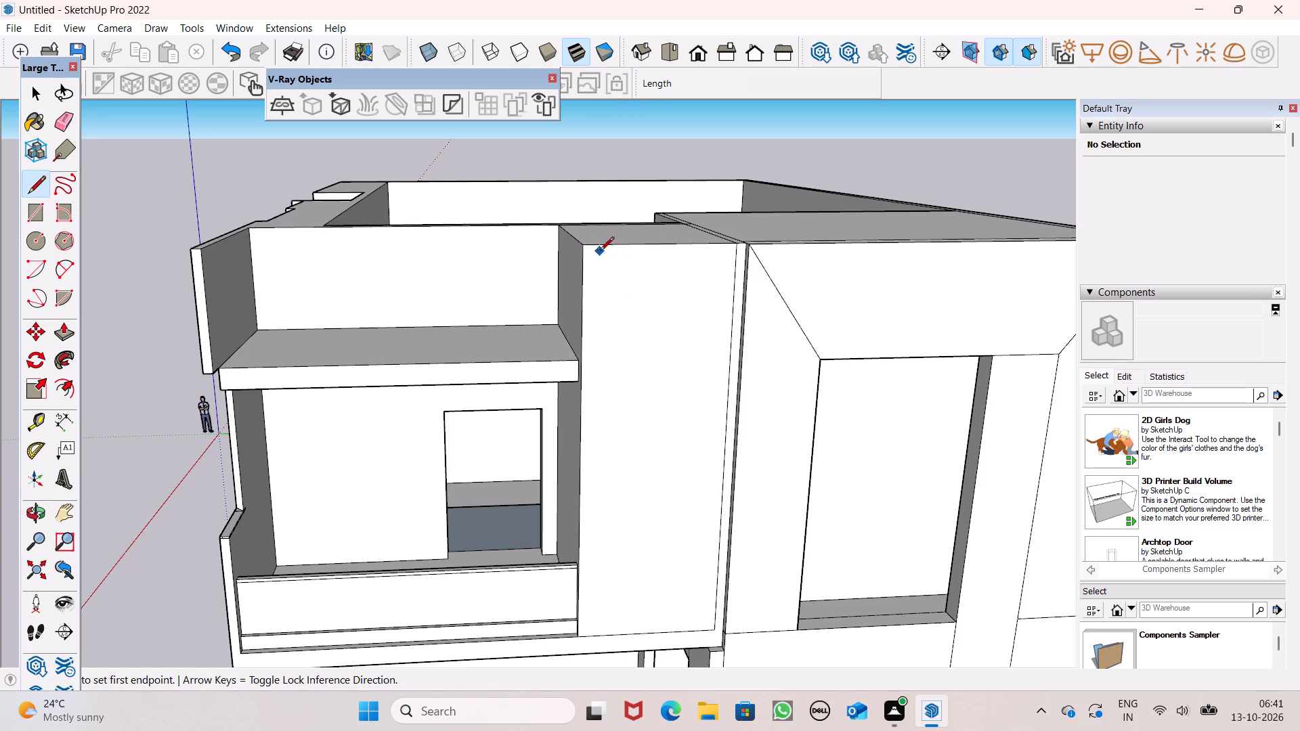
pyautogui.scroll(7, 597, 255)
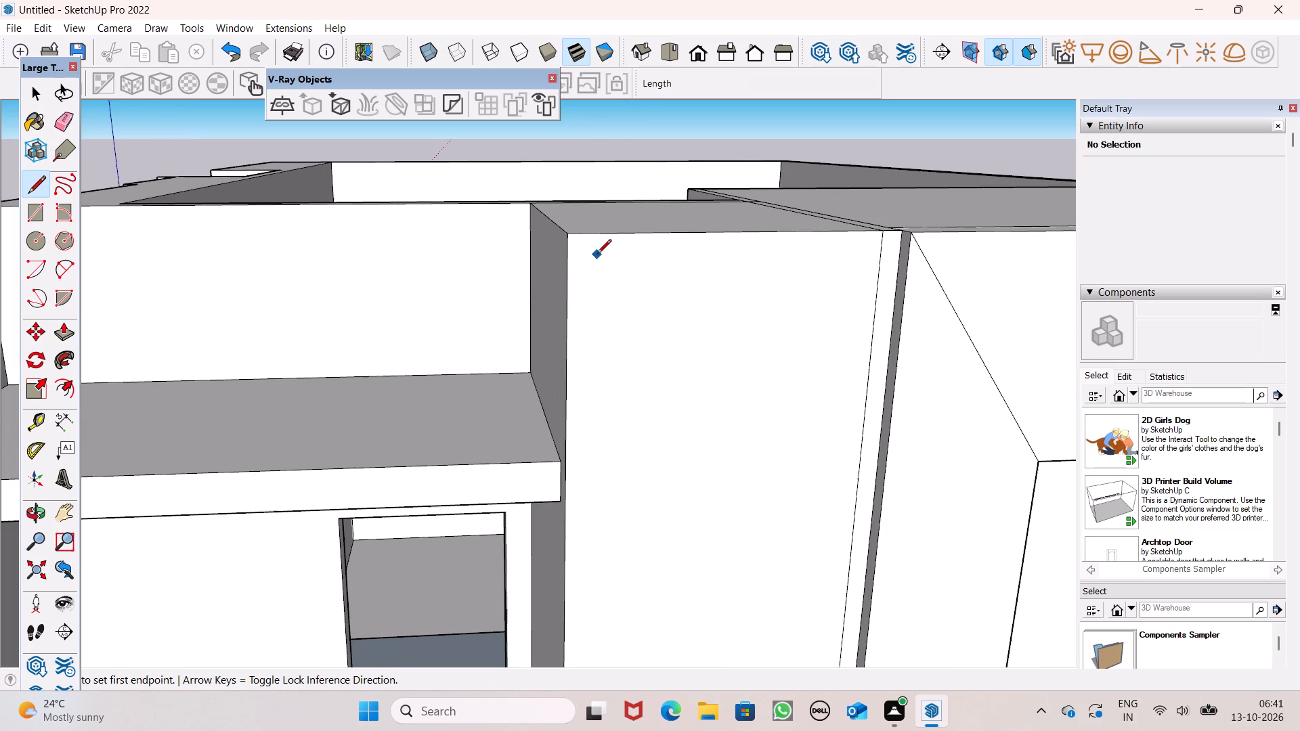
pyautogui.click(586, 232)
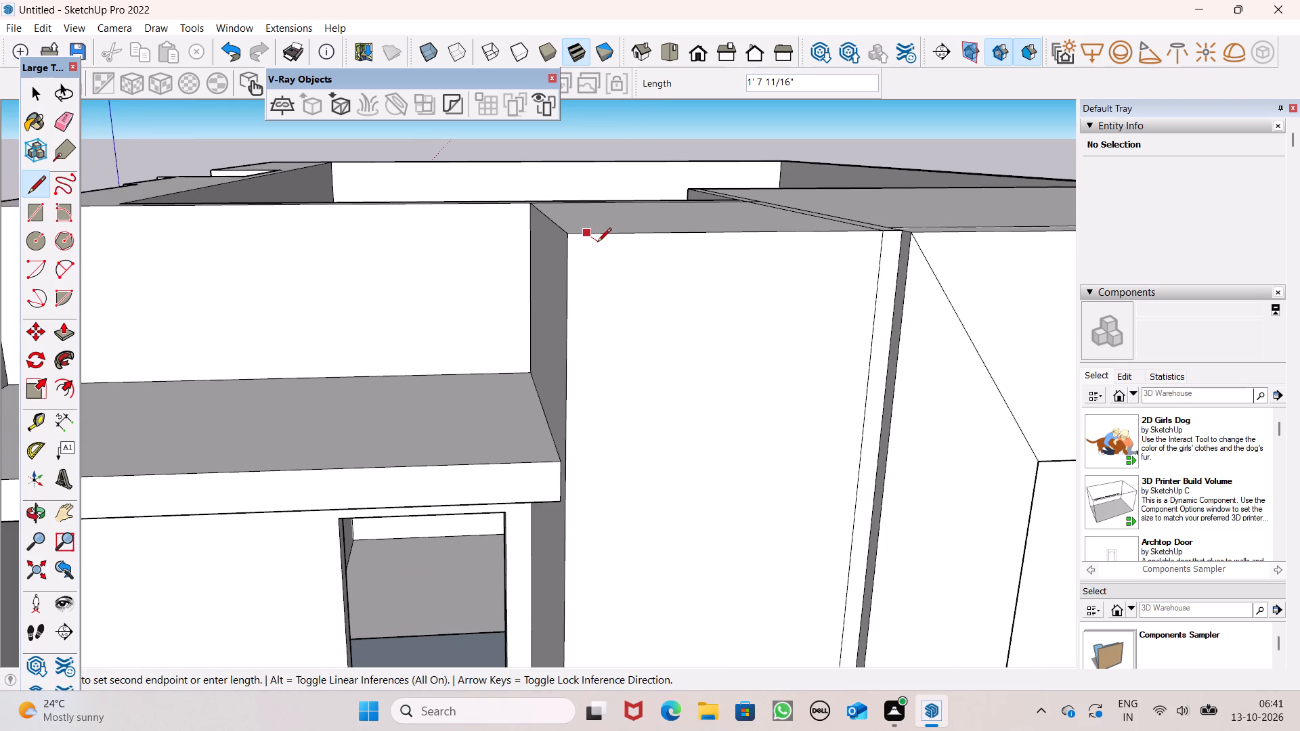
pyautogui.scroll(-6, 597, 243)
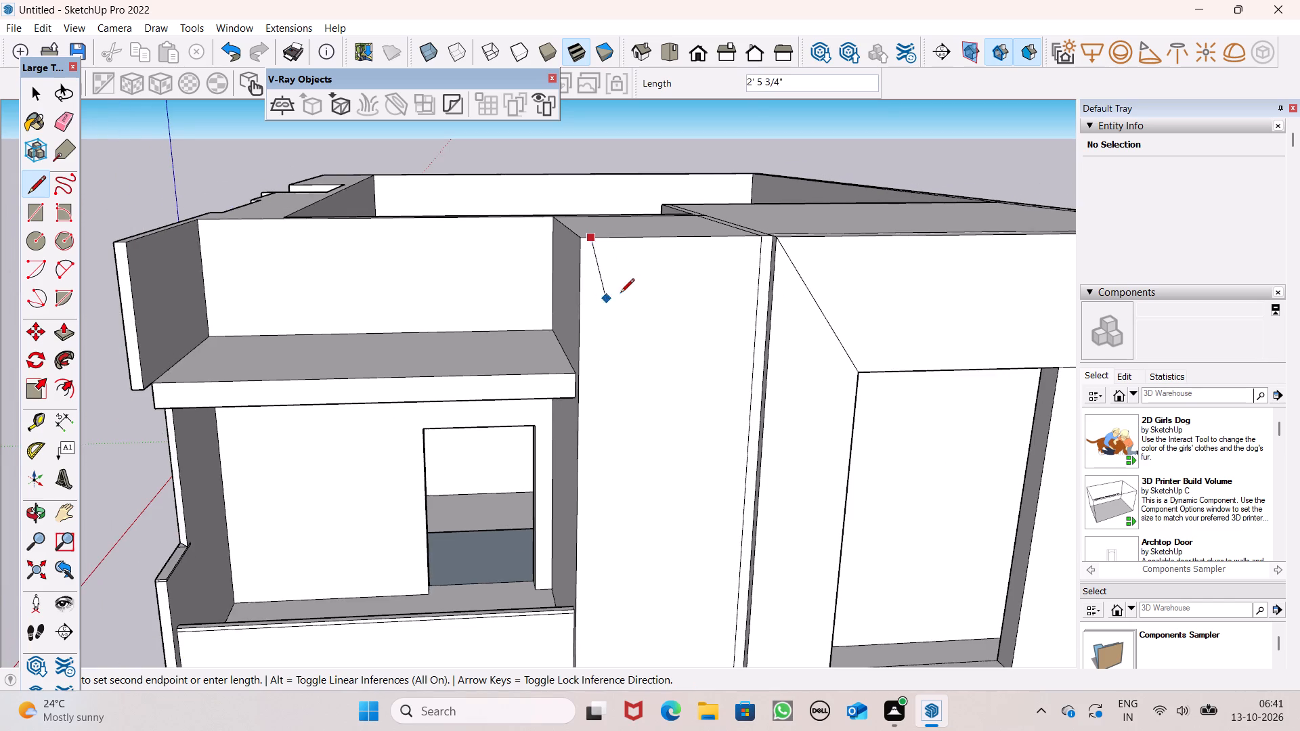
pyautogui.scroll(-6, 624, 290)
pyautogui.scroll(5, 607, 525)
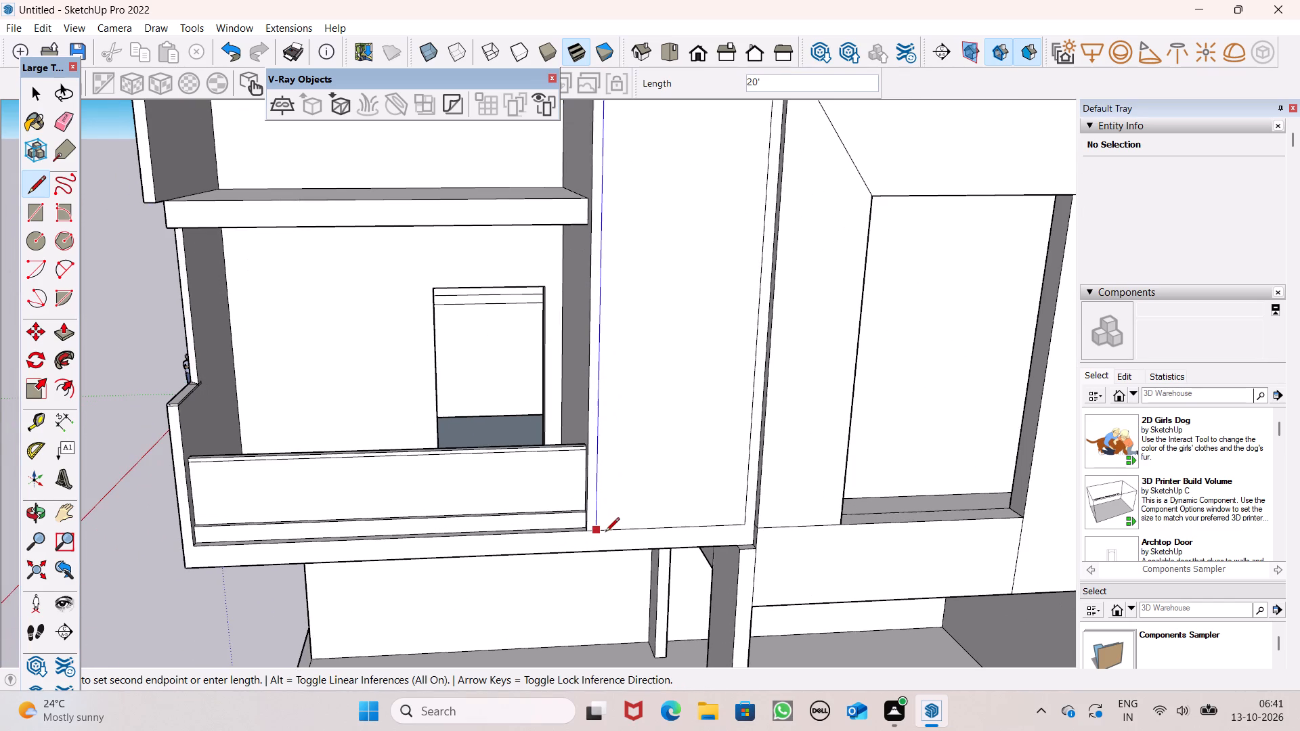
pyautogui.click(604, 532)
# Copy the new vertical line about 3 9/16" across the wall panel and multiply it into 25 evenly spaced copies.
pyautogui.press('space')
pyautogui.click(595, 516)
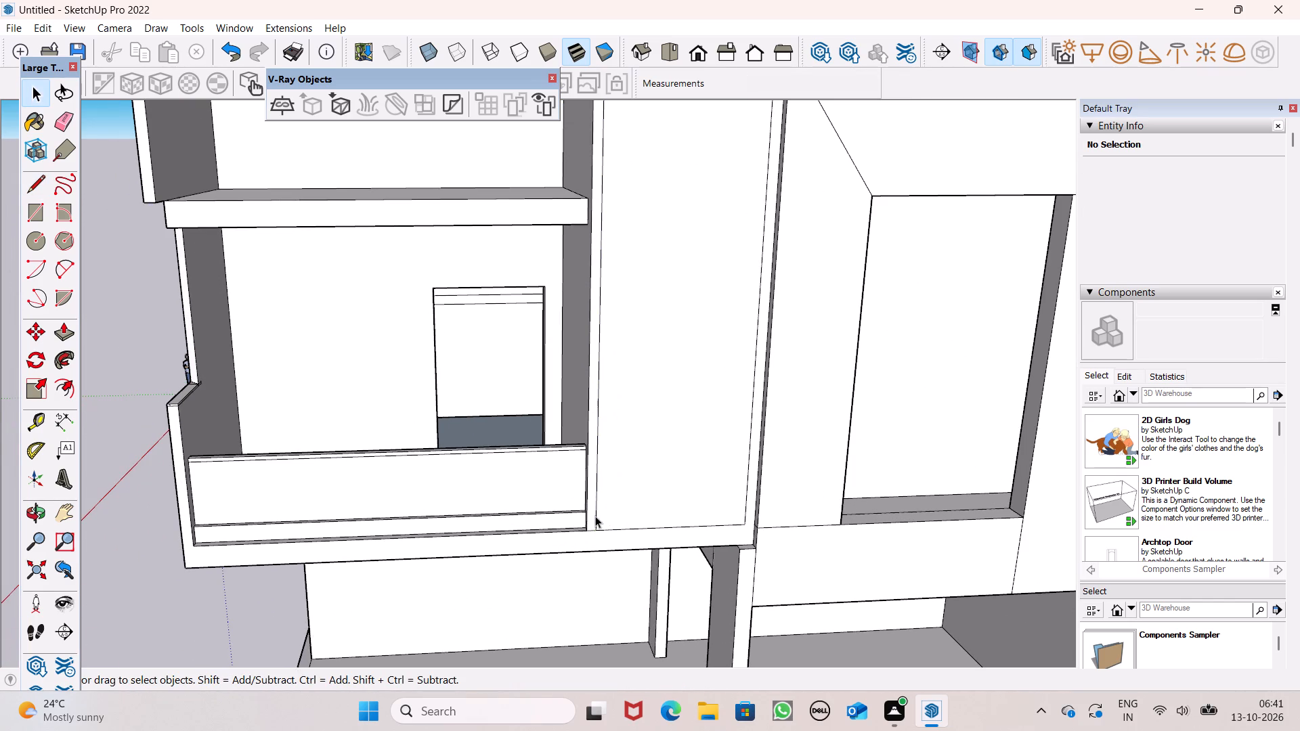
pyautogui.scroll(-6, 621, 433)
pyautogui.press('m')
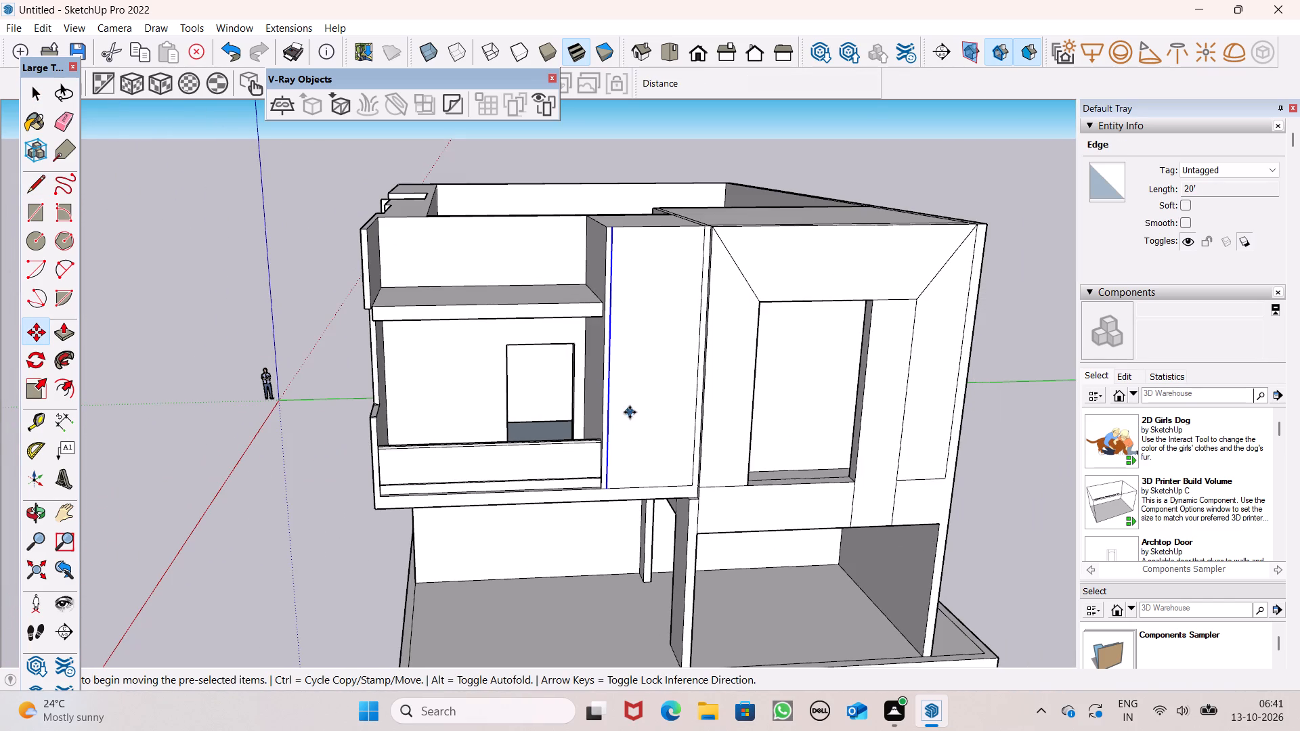
pyautogui.press('Return')
pyautogui.scroll(4, 651, 332)
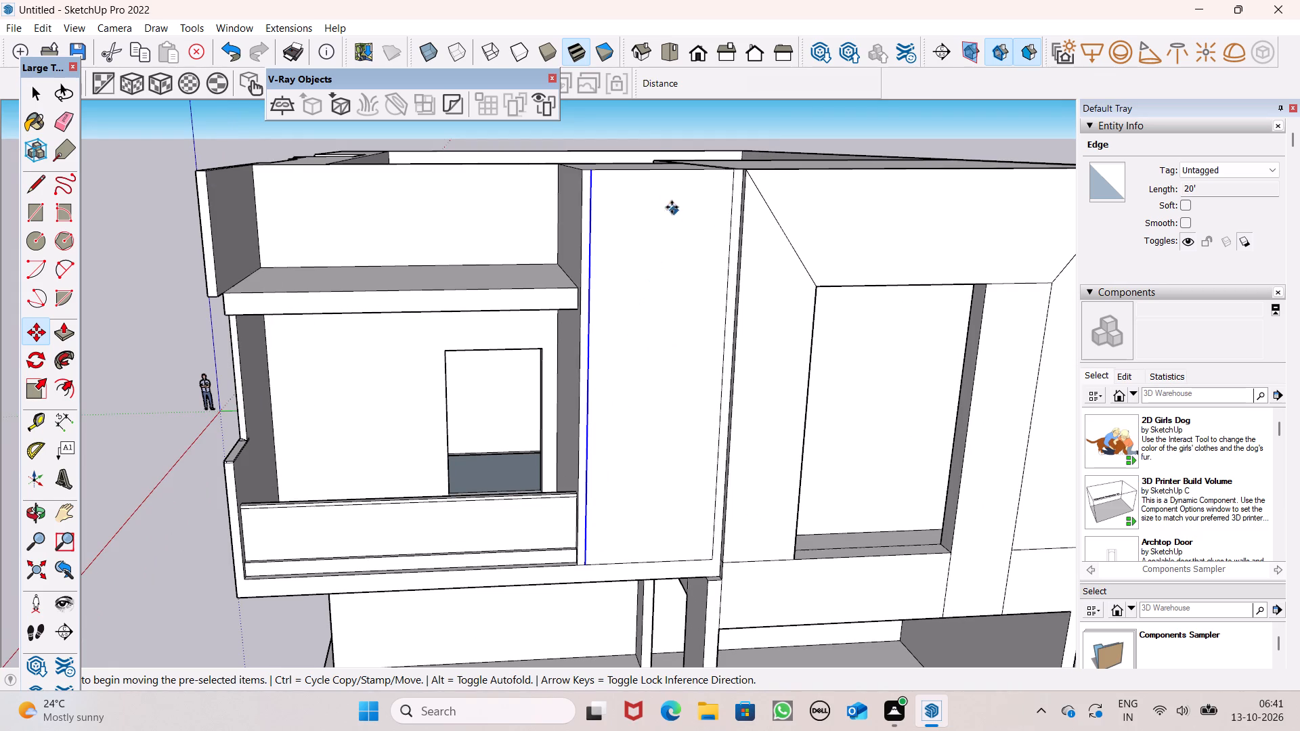
pyautogui.scroll(3, 658, 154)
pyautogui.scroll(-1, 605, 219)
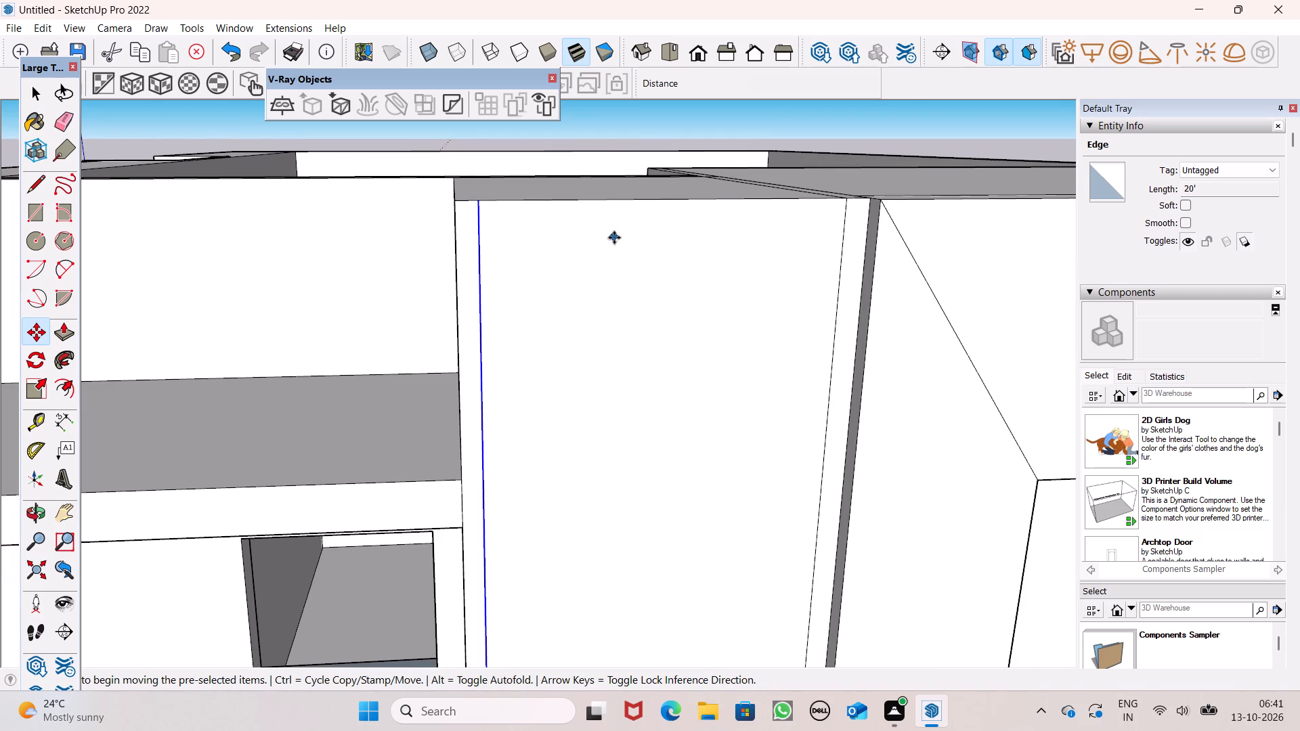
pyautogui.scroll(-1, 616, 238)
pyautogui.moveTo(619, 242); pyautogui.dragTo(609, 298, button='middle')
pyautogui.scroll(1, 538, 338)
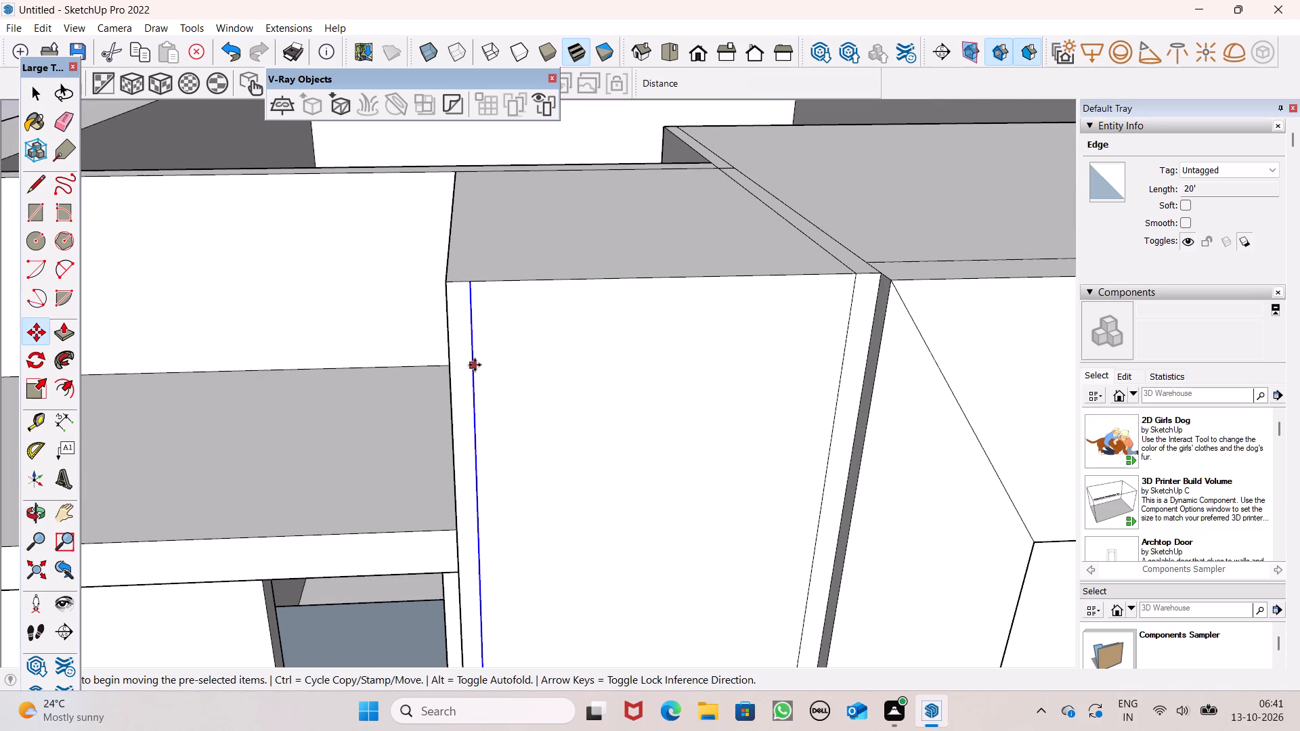
pyautogui.moveTo(475, 363); pyautogui.dragTo(490, 363)
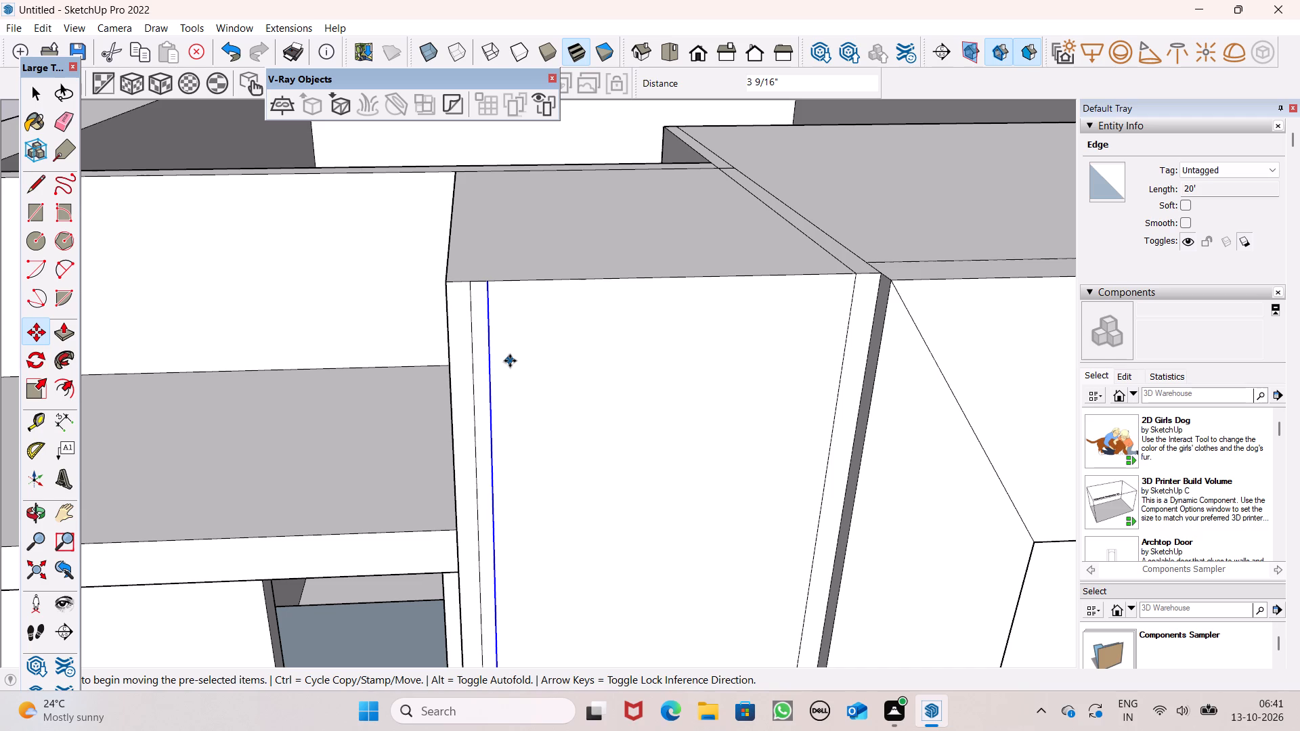
pyautogui.hotkey('shift', '*')
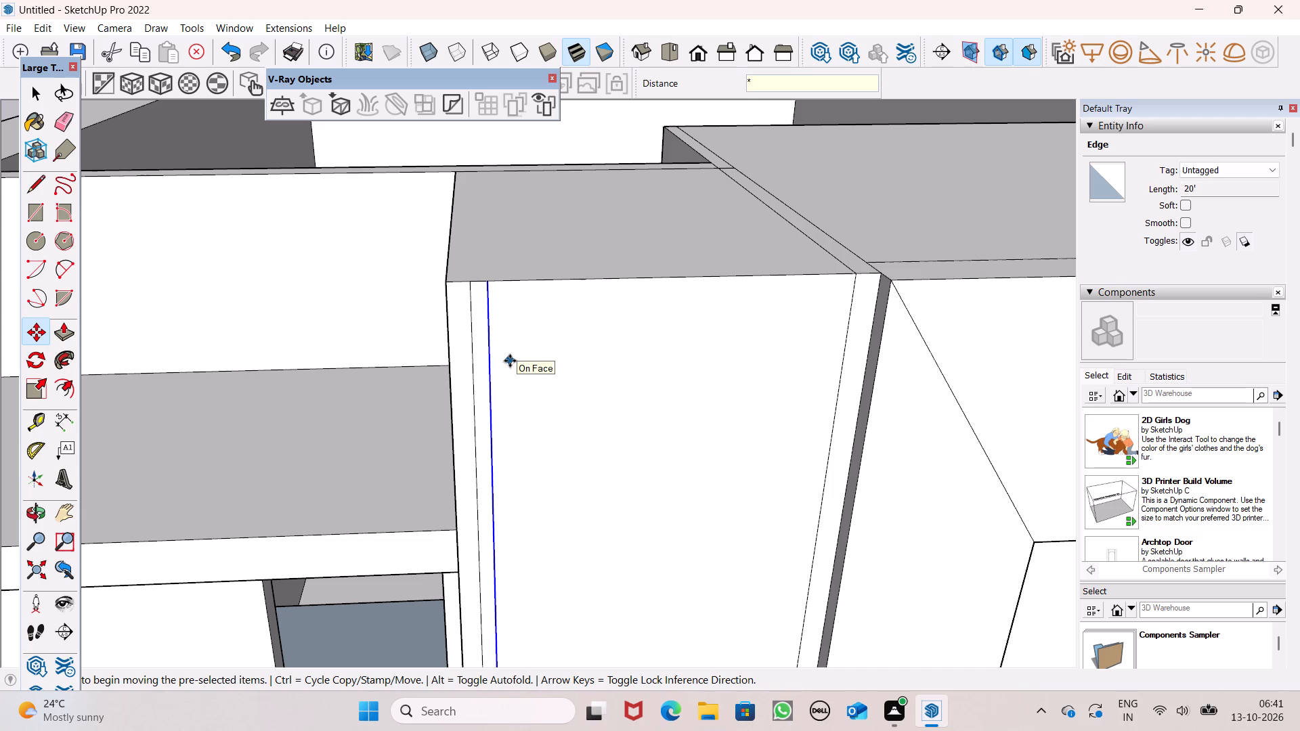
pyautogui.write('25')
pyautogui.press('Return')
pyautogui.press('space')
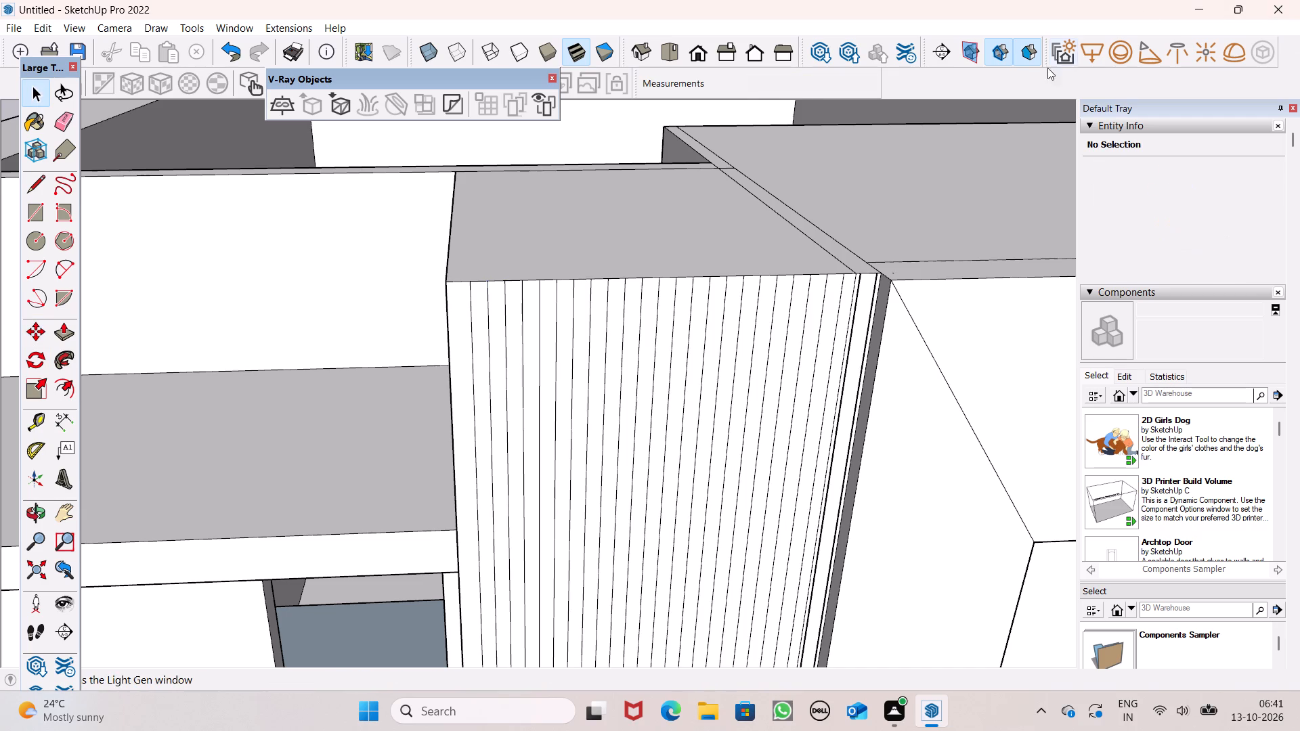
# Erase the surplus line copies along the panel's far edge, next to the wall with the window surround.
pyautogui.scroll(-5, 933, 150)
pyautogui.scroll(8, 905, 398)
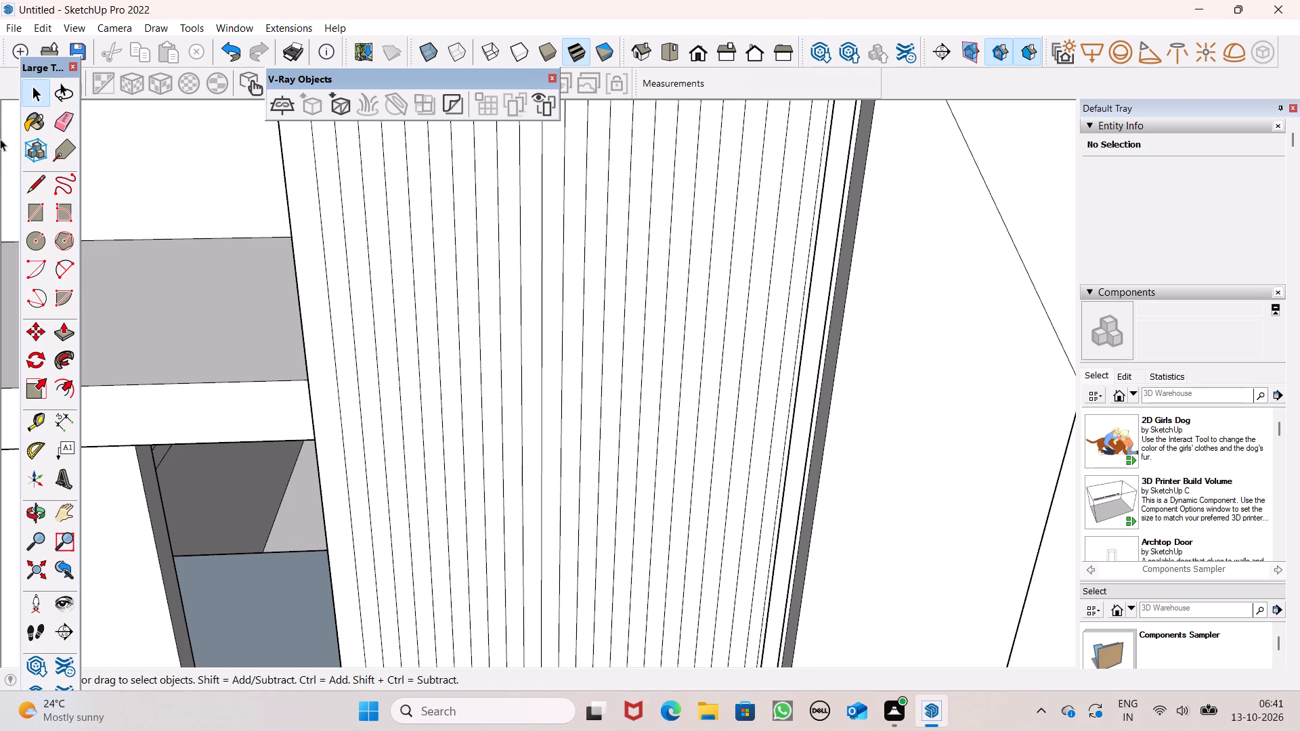
pyautogui.click(73, 118)
pyautogui.moveTo(601, 294); pyautogui.dragTo(760, 426, button='middle')
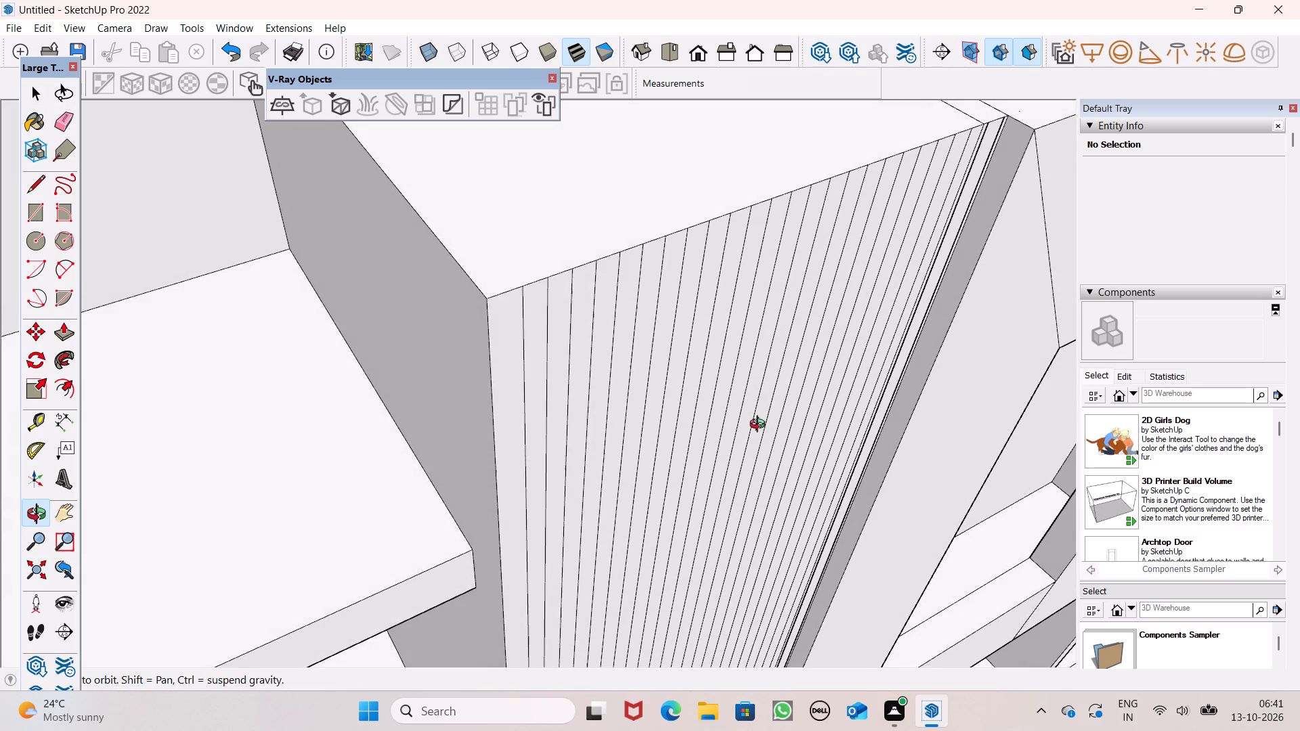
pyautogui.moveTo(760, 426); pyautogui.dragTo(773, 425, button='middle')
pyautogui.scroll(12, 943, 293)
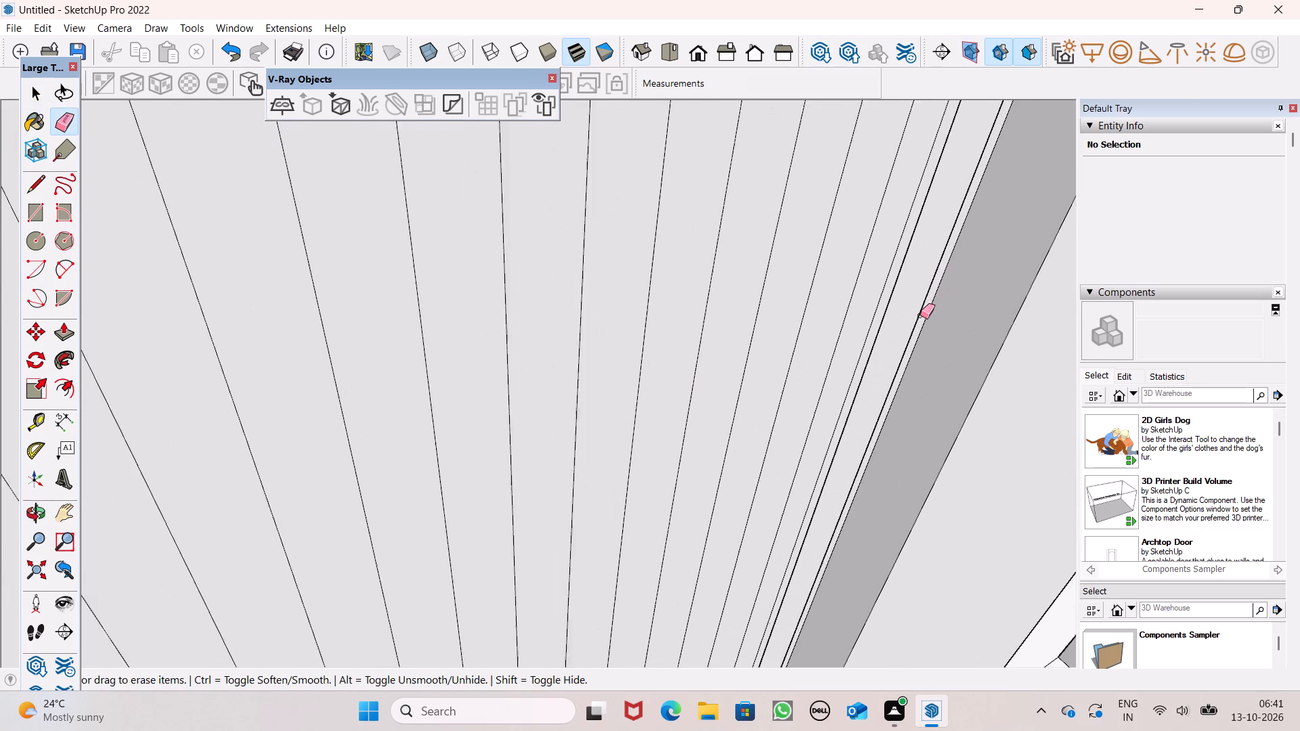
pyautogui.scroll(1, 920, 315)
pyautogui.moveTo(888, 309); pyautogui.dragTo(880, 309)
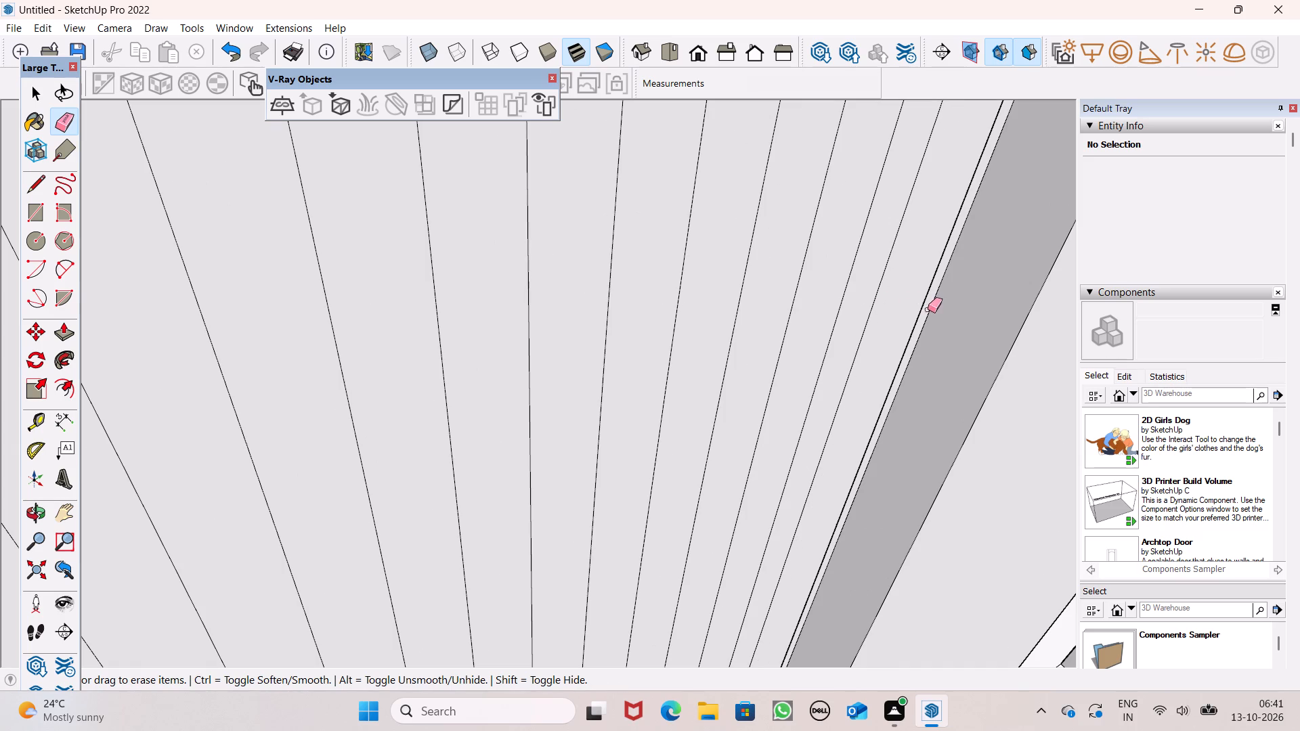
pyautogui.click(914, 309)
pyautogui.click(918, 309)
# Examine the lined wall panel beside the balcony from several angles and distances, checking its line spacing and edges.
pyautogui.scroll(-5, 891, 275)
pyautogui.scroll(-3, 995, 334)
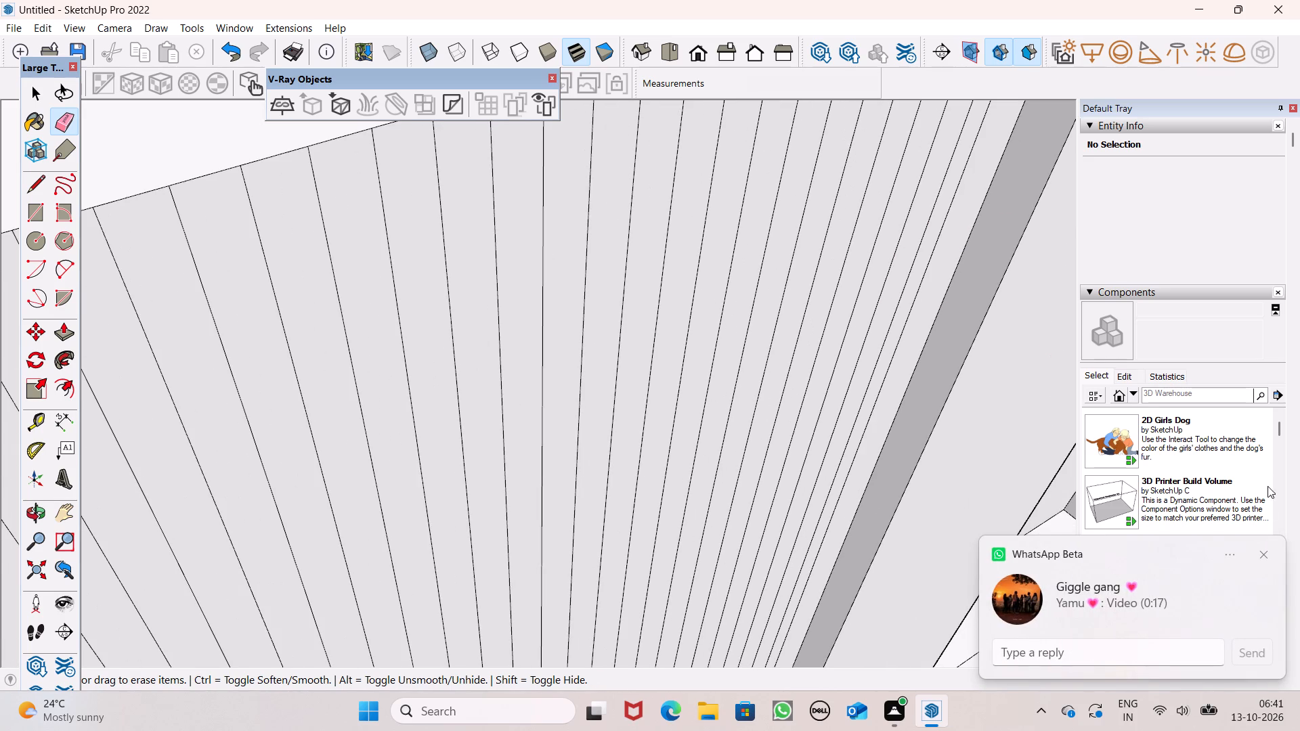
pyautogui.click(1261, 551)
pyautogui.scroll(-5, 1007, 358)
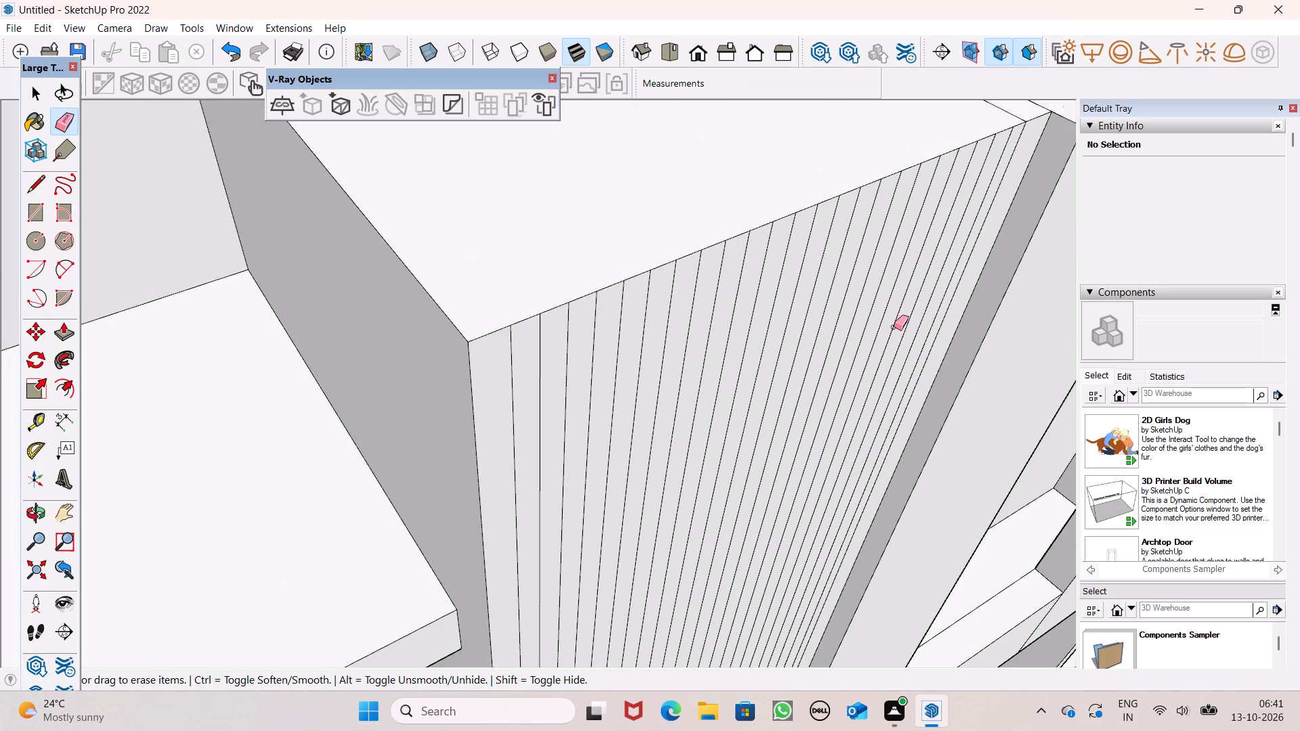
pyautogui.scroll(-4, 892, 322)
pyautogui.scroll(-6, 951, 326)
pyautogui.scroll(-5, 885, 312)
pyautogui.moveTo(956, 348); pyautogui.dragTo(848, 280, button='middle')
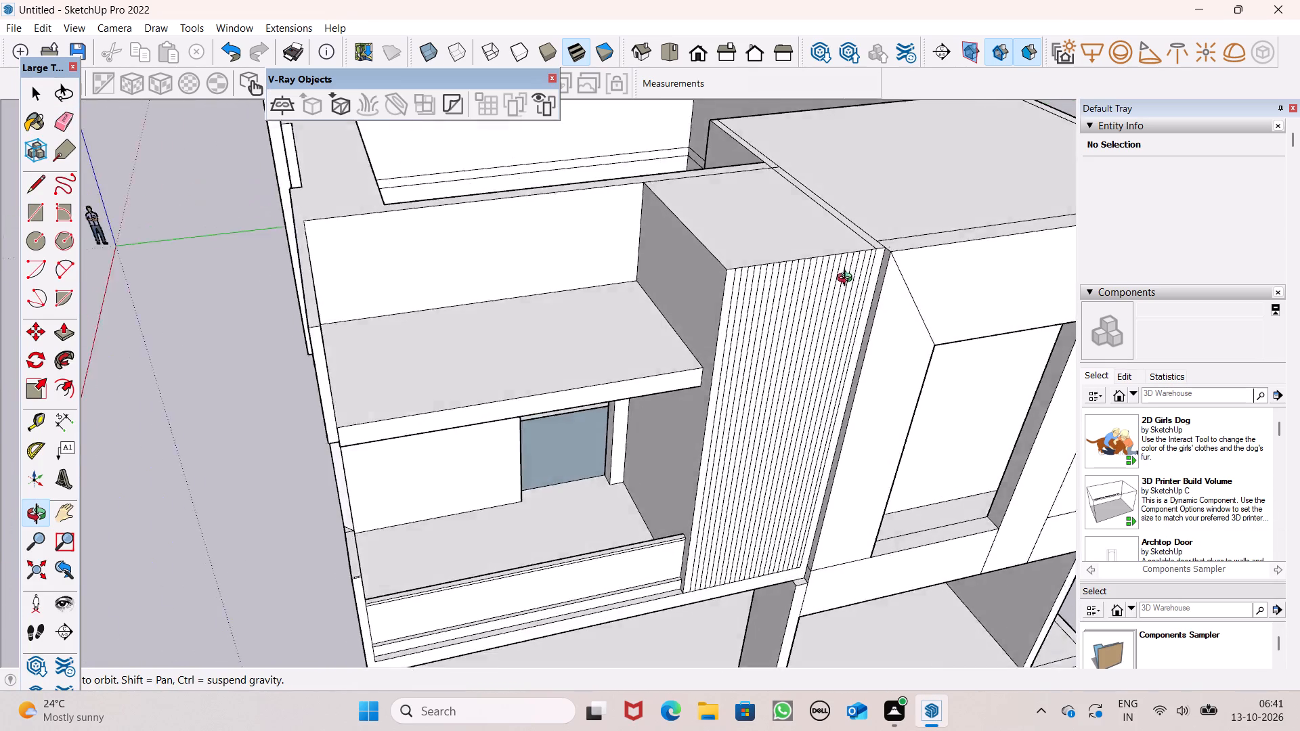
pyautogui.moveTo(848, 280); pyautogui.dragTo(754, 254, button='middle')
pyautogui.scroll(1, 754, 254)
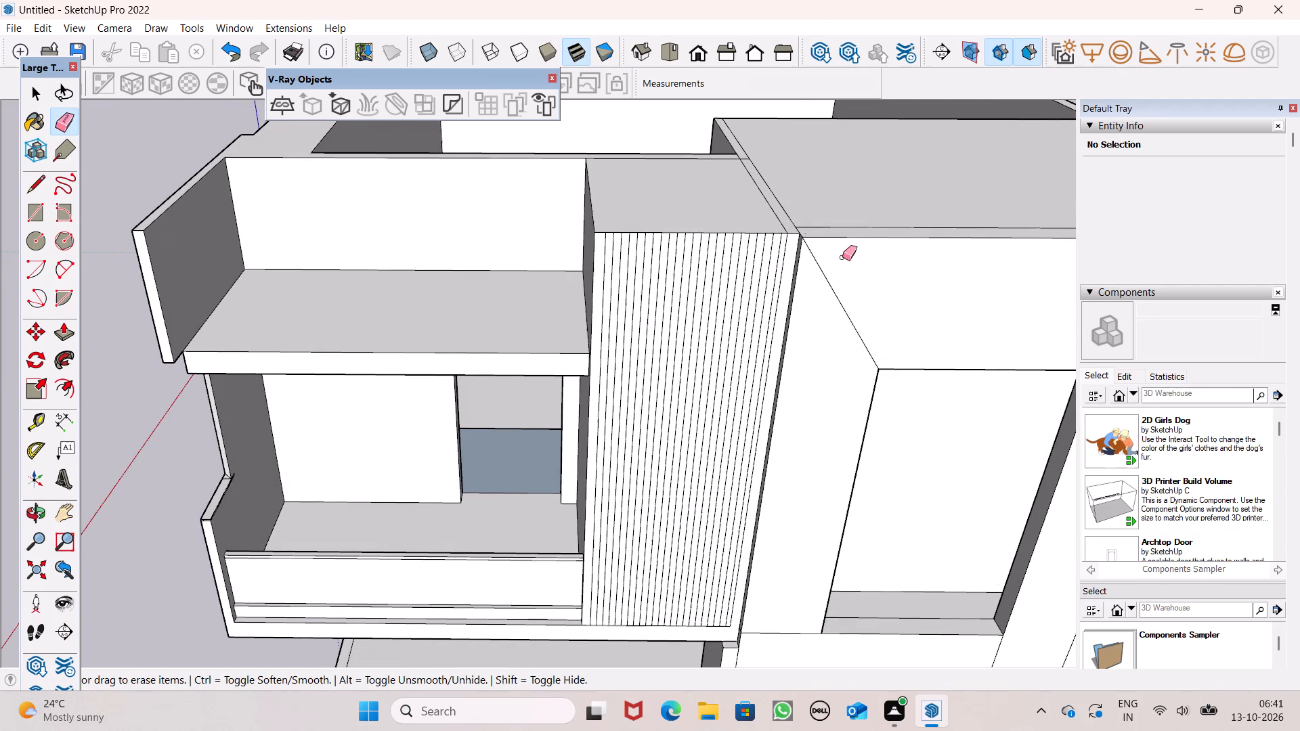
pyautogui.scroll(-6, 863, 242)
pyautogui.moveTo(873, 311); pyautogui.dragTo(799, 289, button='middle')
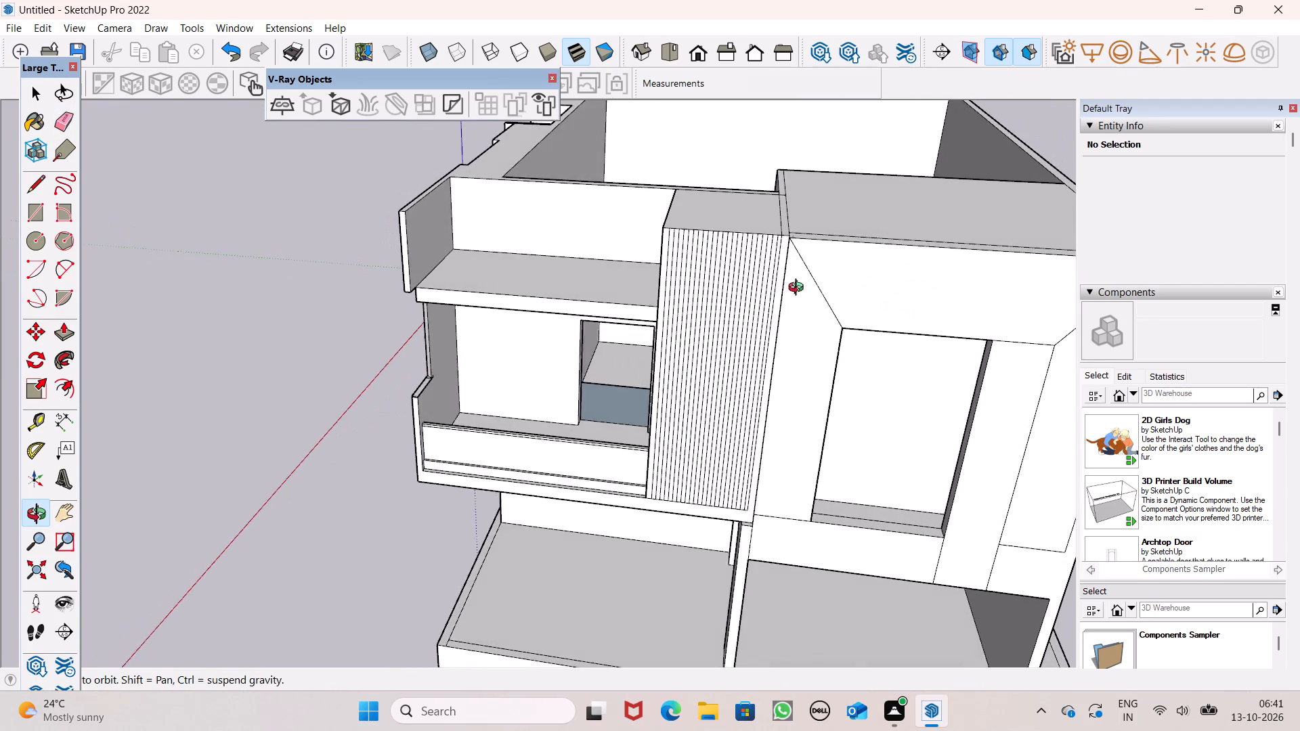
pyautogui.moveTo(799, 289); pyautogui.dragTo(800, 289, button='middle')
pyautogui.scroll(8, 800, 289)
pyautogui.moveTo(769, 284); pyautogui.dragTo(894, 376, button='middle')
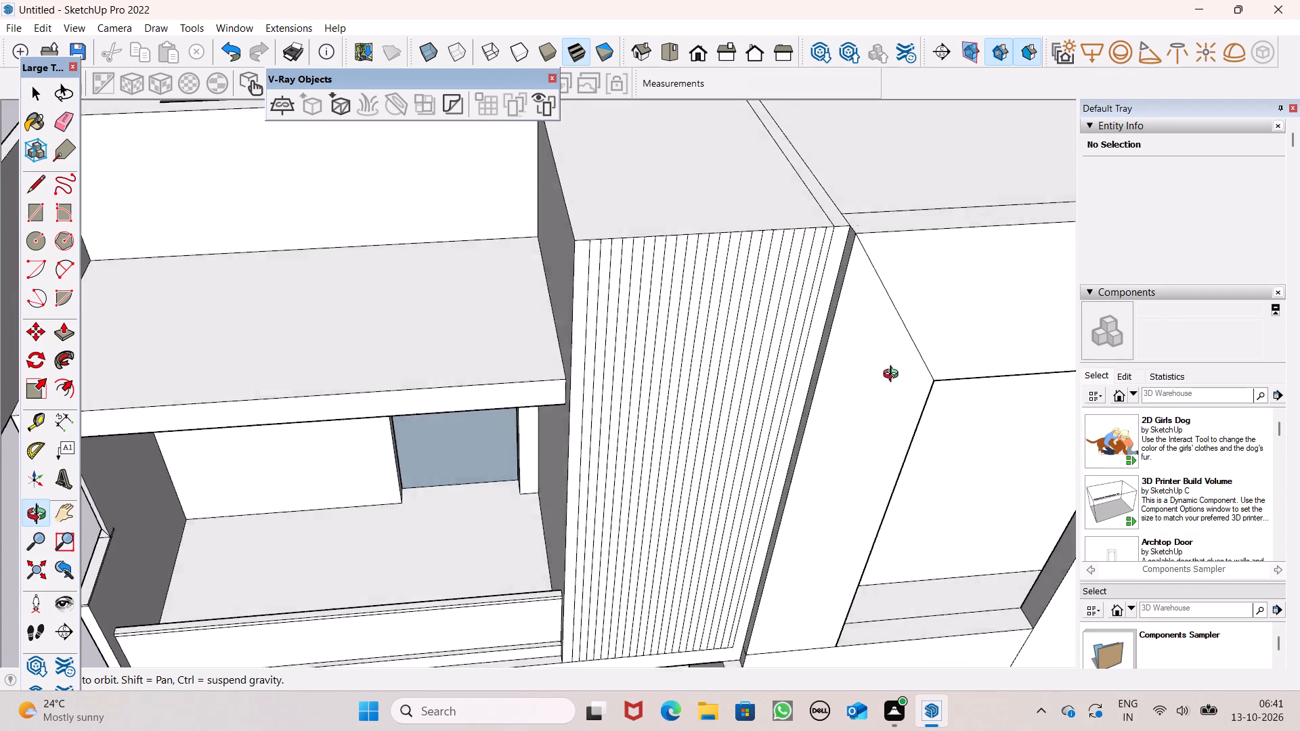
pyautogui.moveTo(894, 376); pyautogui.dragTo(914, 349, button='middle')
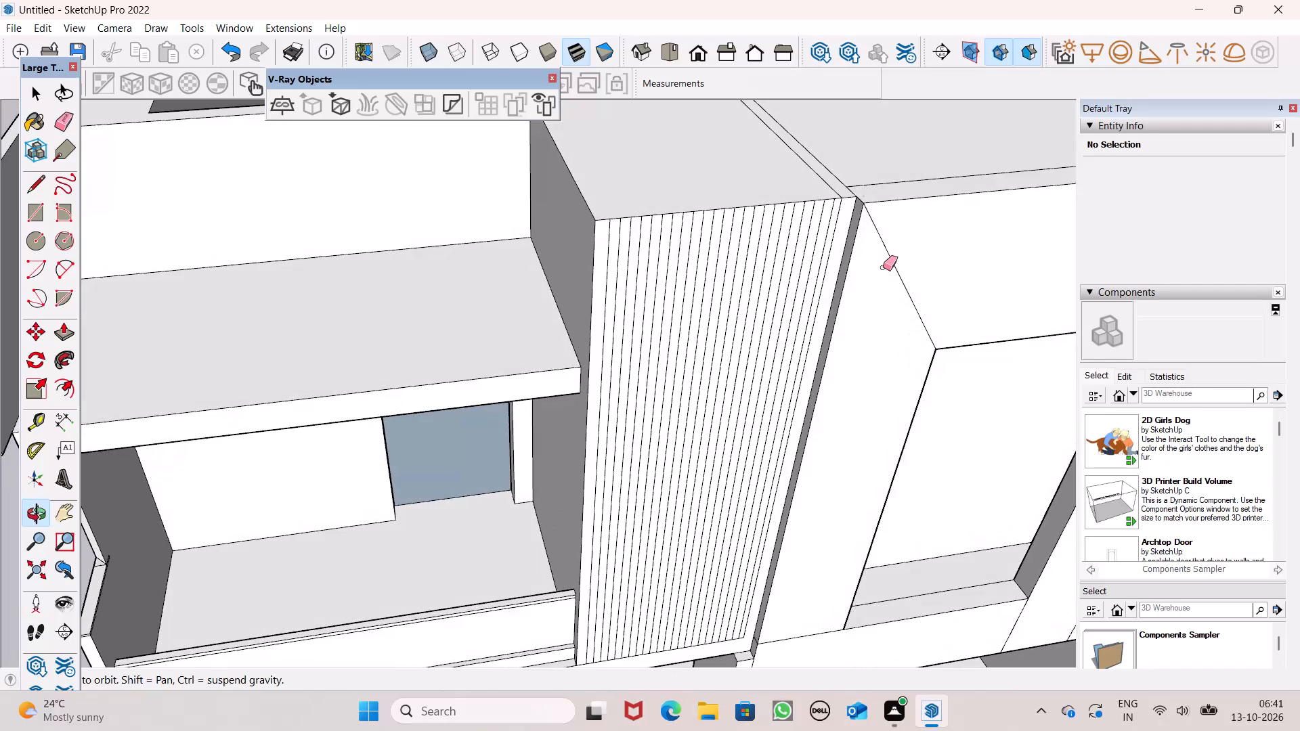
pyautogui.scroll(-5, 801, 247)
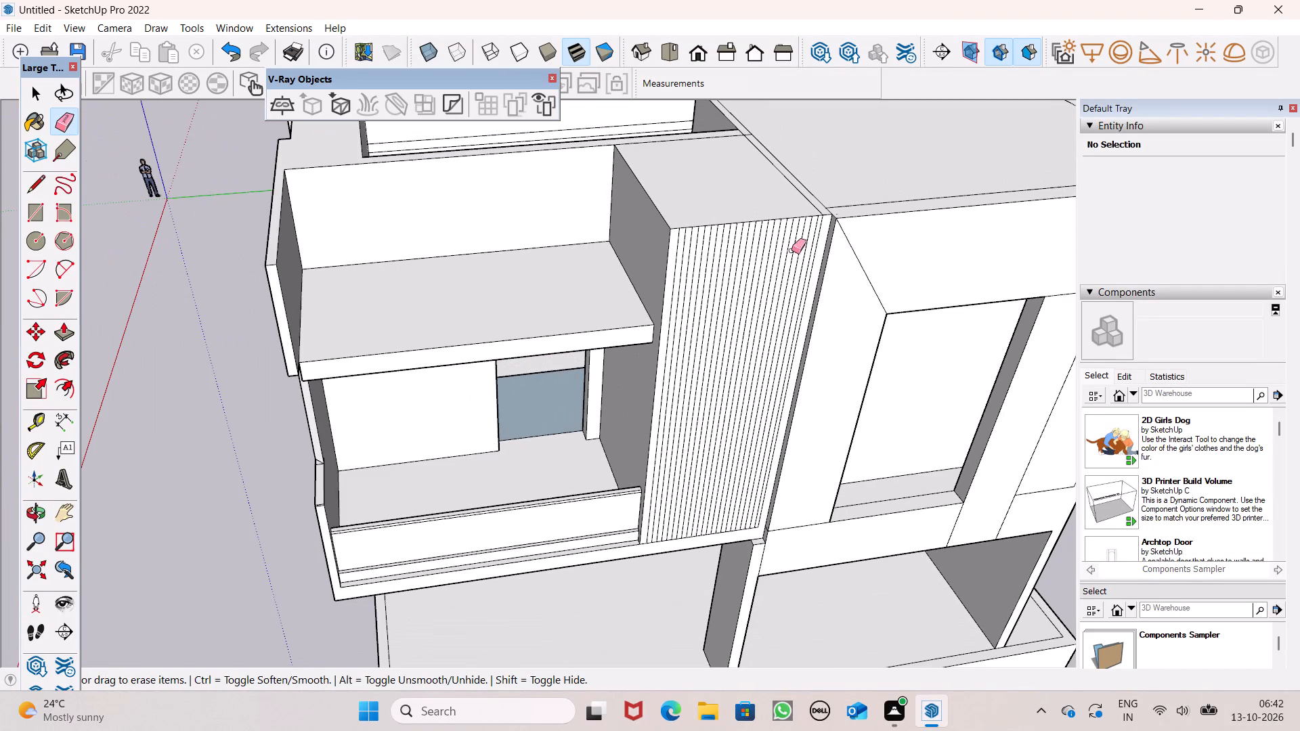
pyautogui.scroll(5, 835, 402)
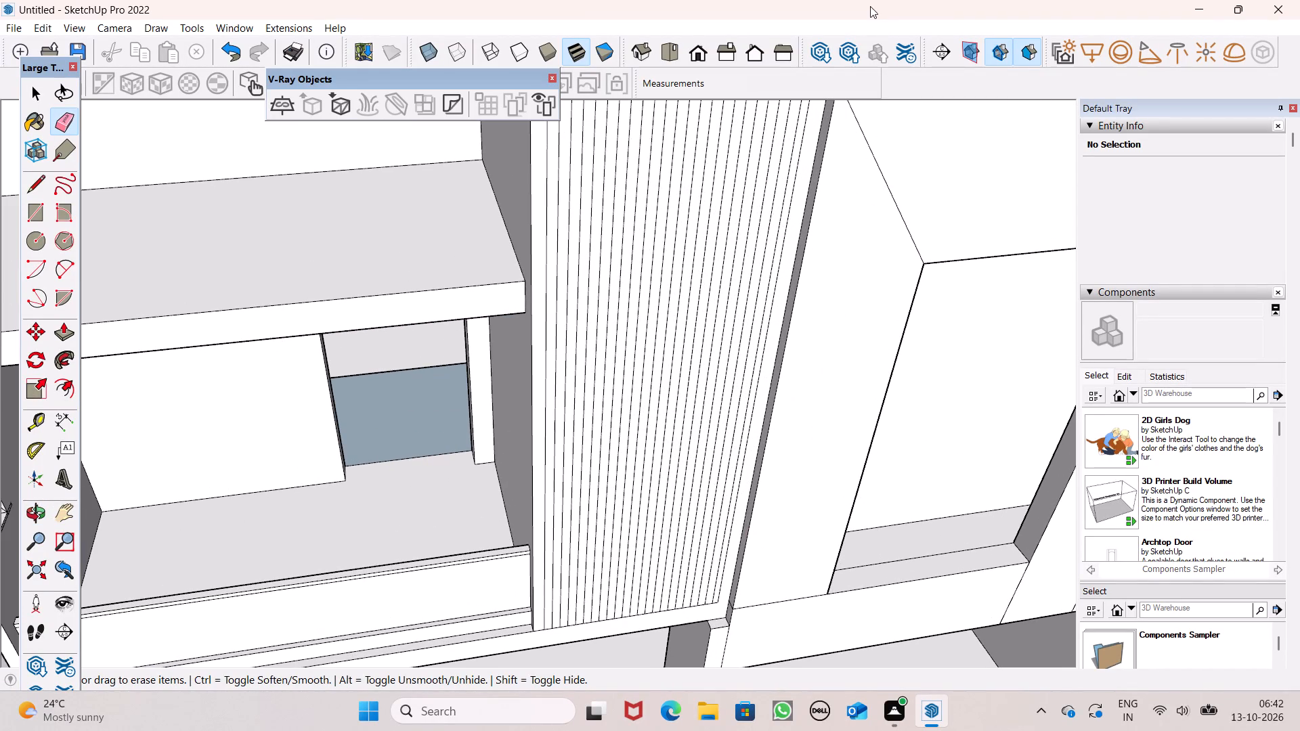
pyautogui.scroll(-5, 867, 168)
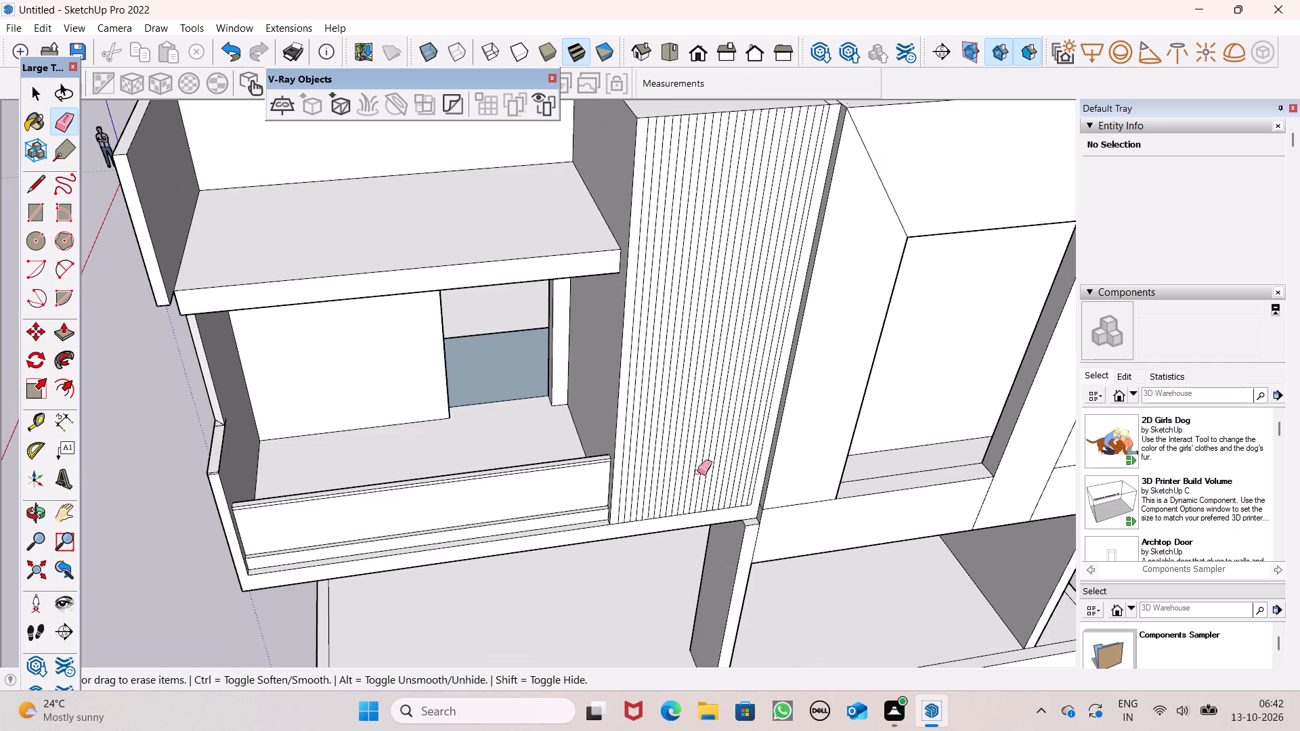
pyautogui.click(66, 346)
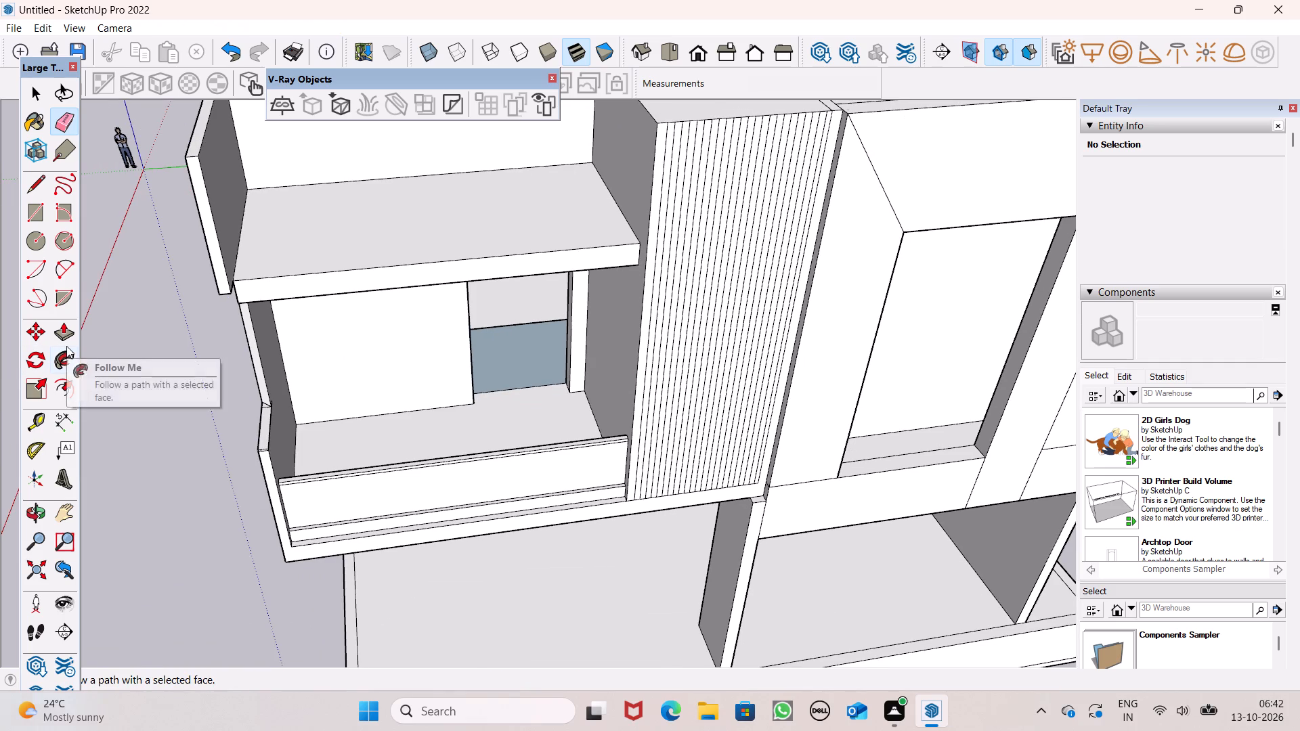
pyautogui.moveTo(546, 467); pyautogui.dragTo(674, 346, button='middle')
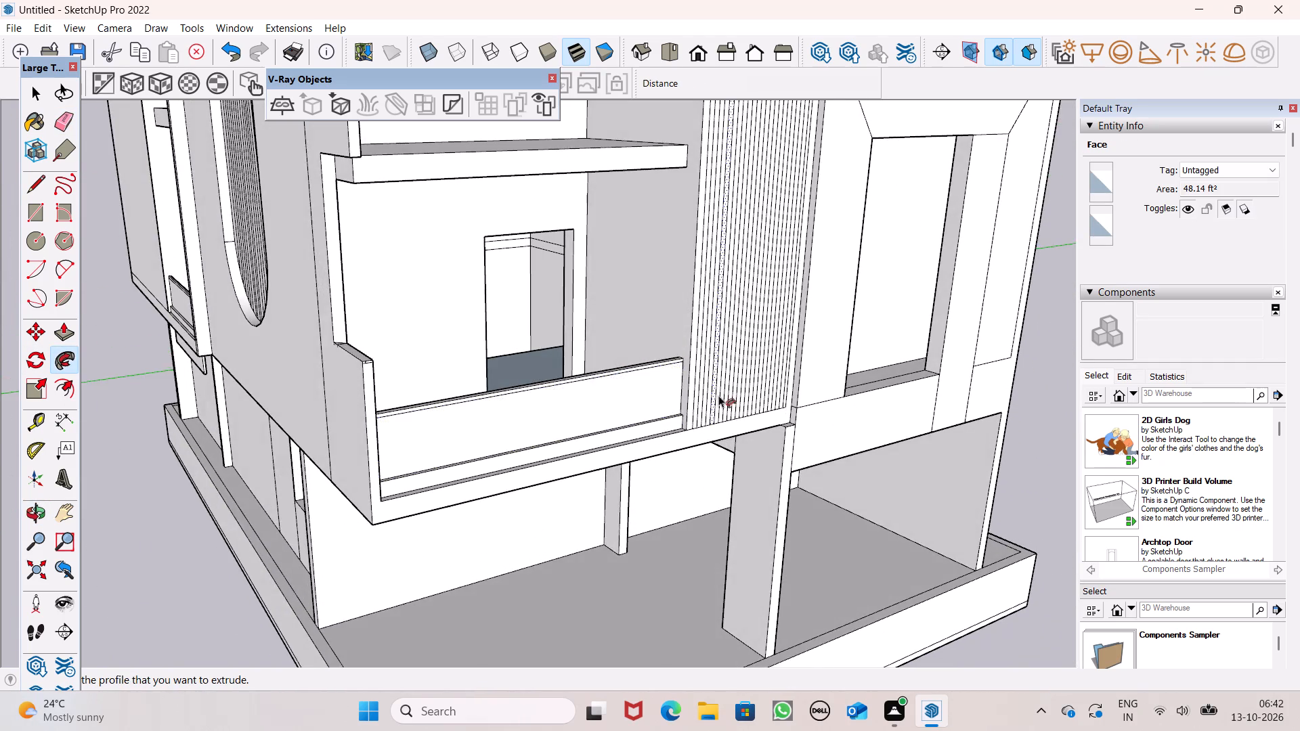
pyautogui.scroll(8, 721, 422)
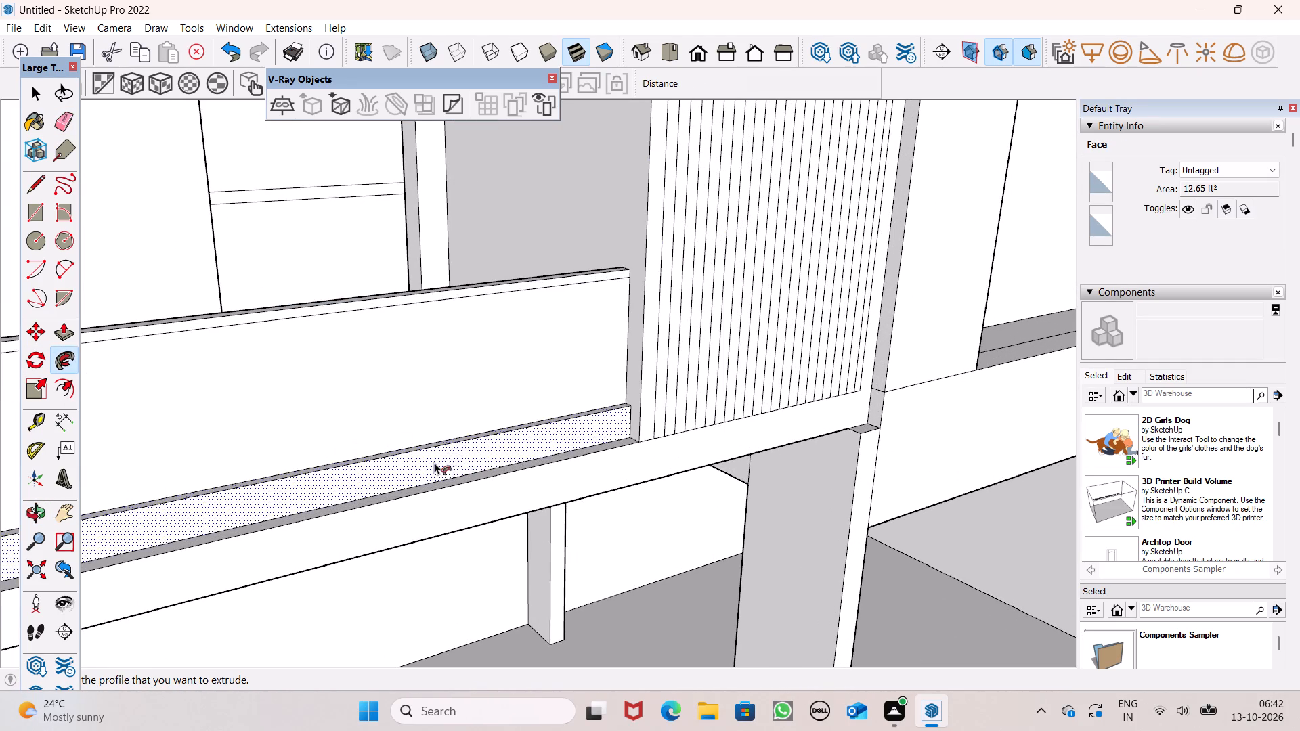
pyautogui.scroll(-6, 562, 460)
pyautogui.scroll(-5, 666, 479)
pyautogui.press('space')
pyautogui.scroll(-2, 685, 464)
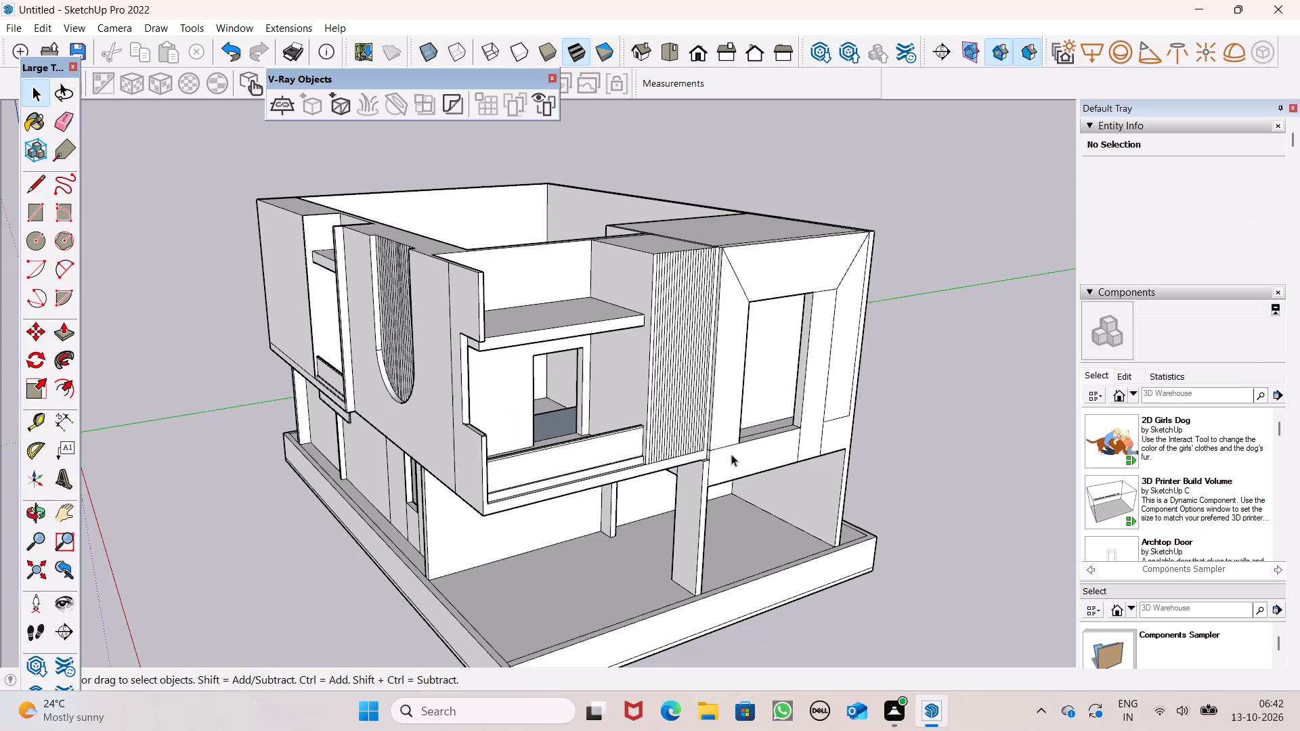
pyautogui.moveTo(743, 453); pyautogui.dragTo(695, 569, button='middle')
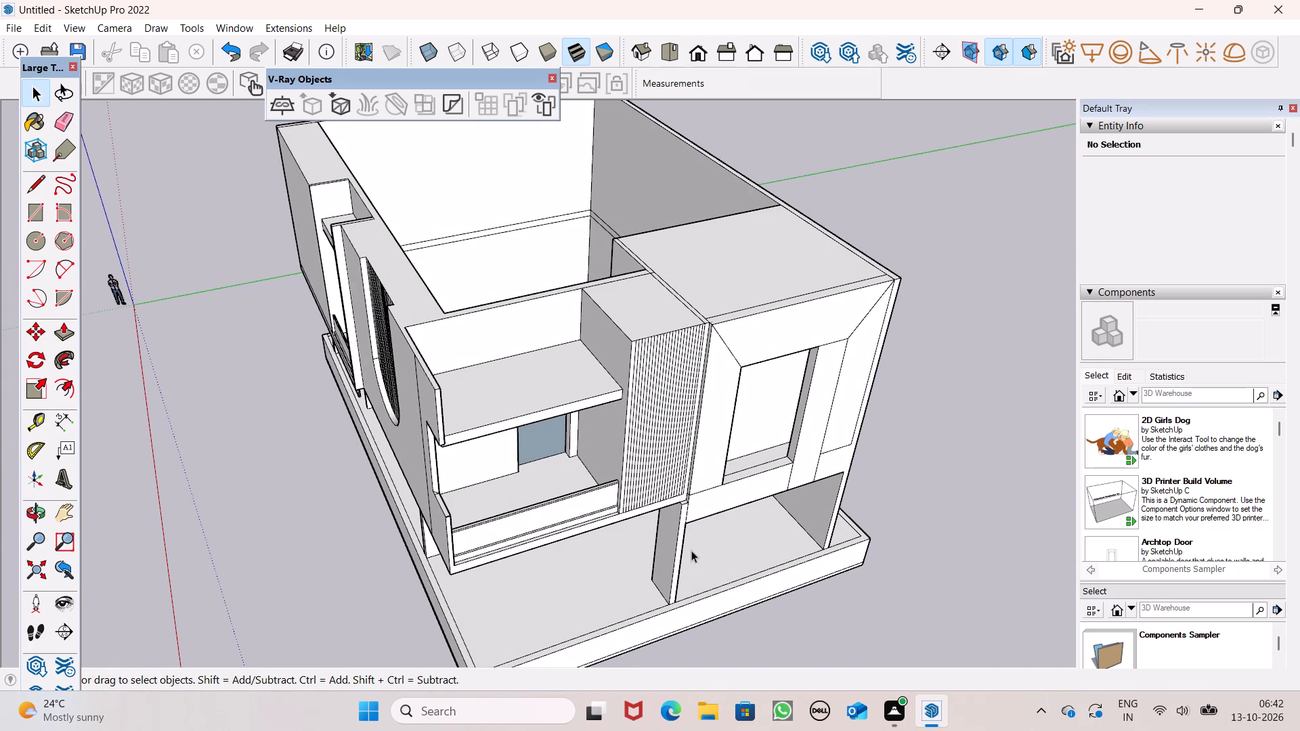
# Undo the vertical lines on the balcony-side wall panel until its face is plain again.
pyautogui.scroll(7, 703, 514)
pyautogui.middleClick(607, 497)
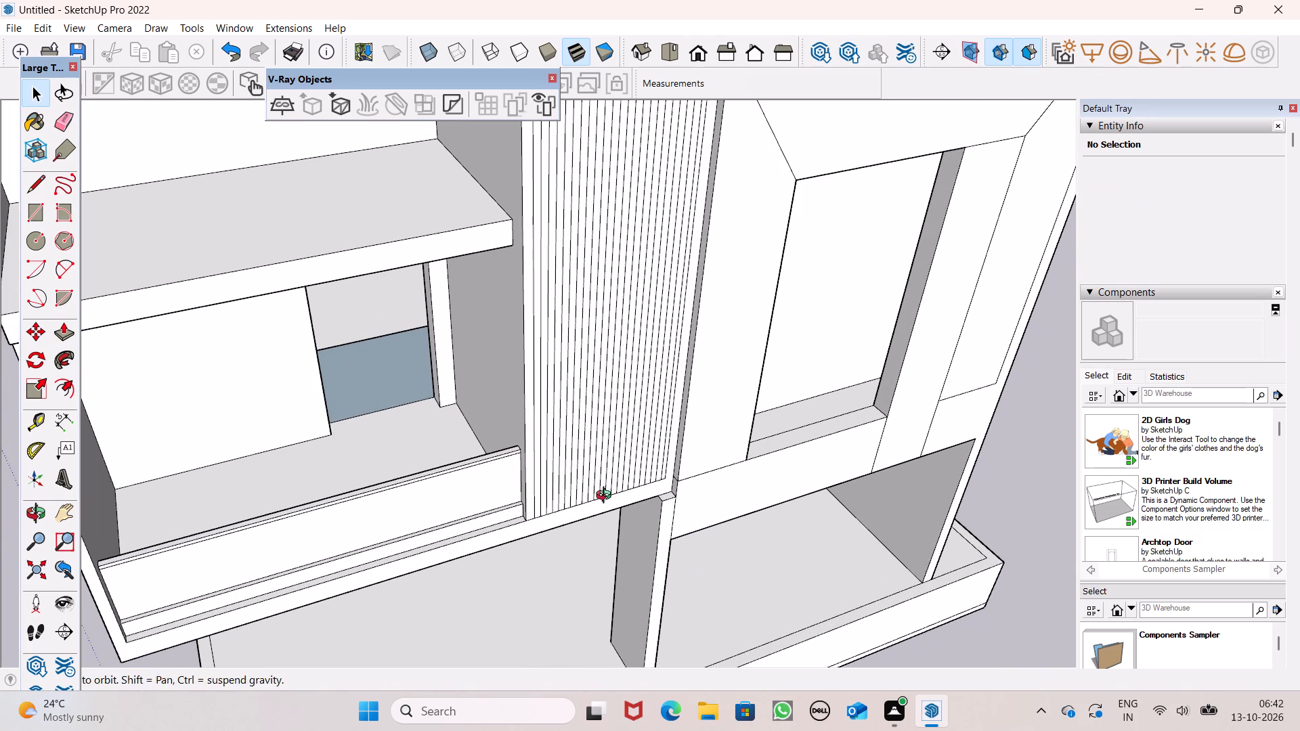
pyautogui.hotkey('ctrl', 'z')
pyautogui.hotkey('ctrl', 'z')
pyautogui.hotkey('ctrl', 'z')
pyautogui.hotkey('ctrl', 'z')
pyautogui.hotkey('ctrl', 'z')
pyautogui.hotkey('ctrl', 'z')
pyautogui.hotkey('ctrl', 'z')
pyautogui.hotkey('ctrl', 'z')
pyautogui.hotkey('ctrl', 'z')
pyautogui.hotkey('ctrl', 'z')
pyautogui.hotkey('ctrl', 'z')
pyautogui.hotkey('ctrl', 'z')
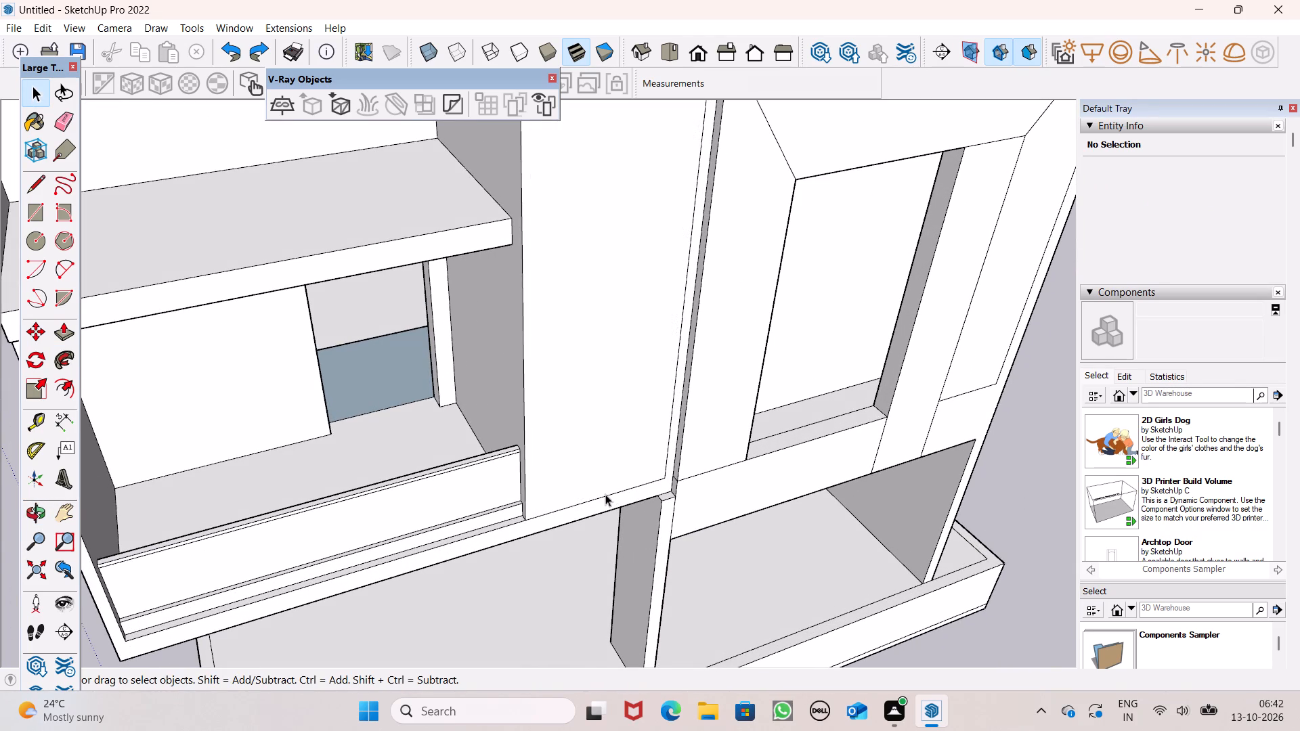
# Push/Pull the plain balcony-side wall panel face outward by about 4 1/4".
pyautogui.click(64, 338)
pyautogui.click(561, 448)
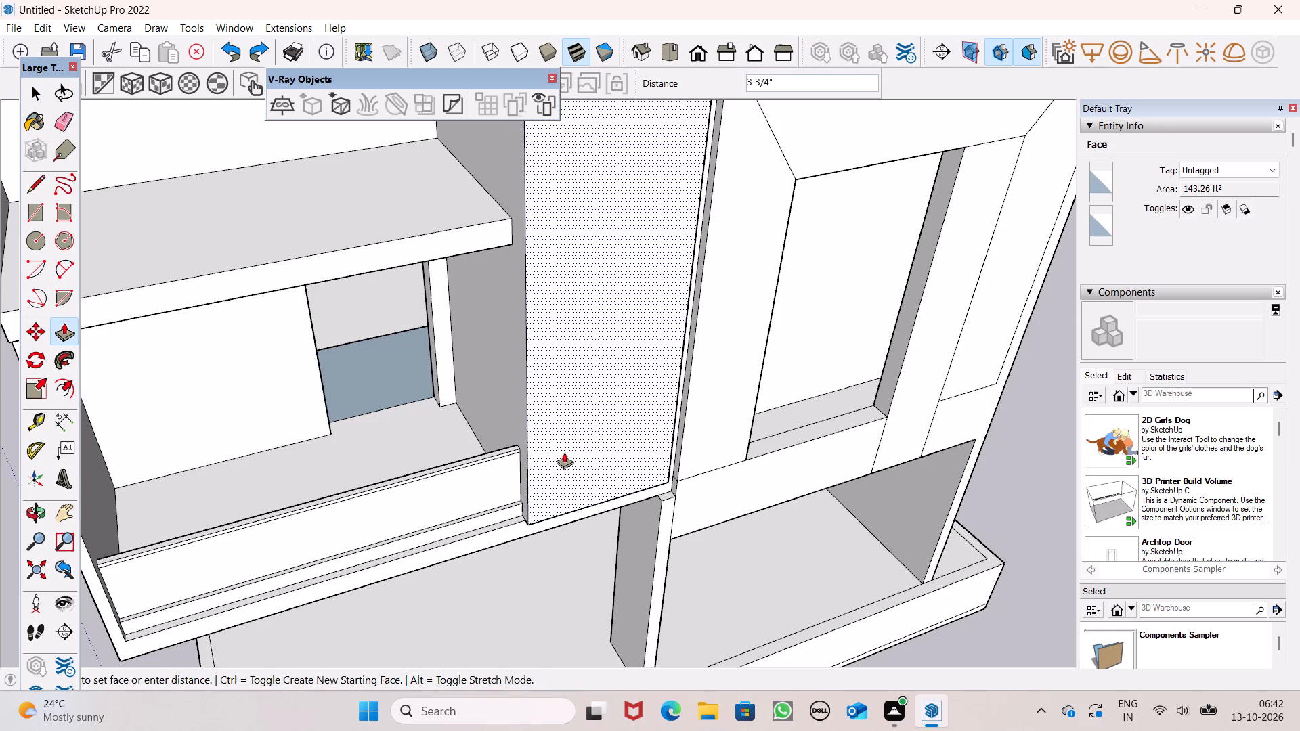
# Pull the underside of the projecting wall panel down about 1 1/8" over the slab edge below.
pyautogui.moveTo(546, 502); pyautogui.dragTo(552, 483, button='middle')
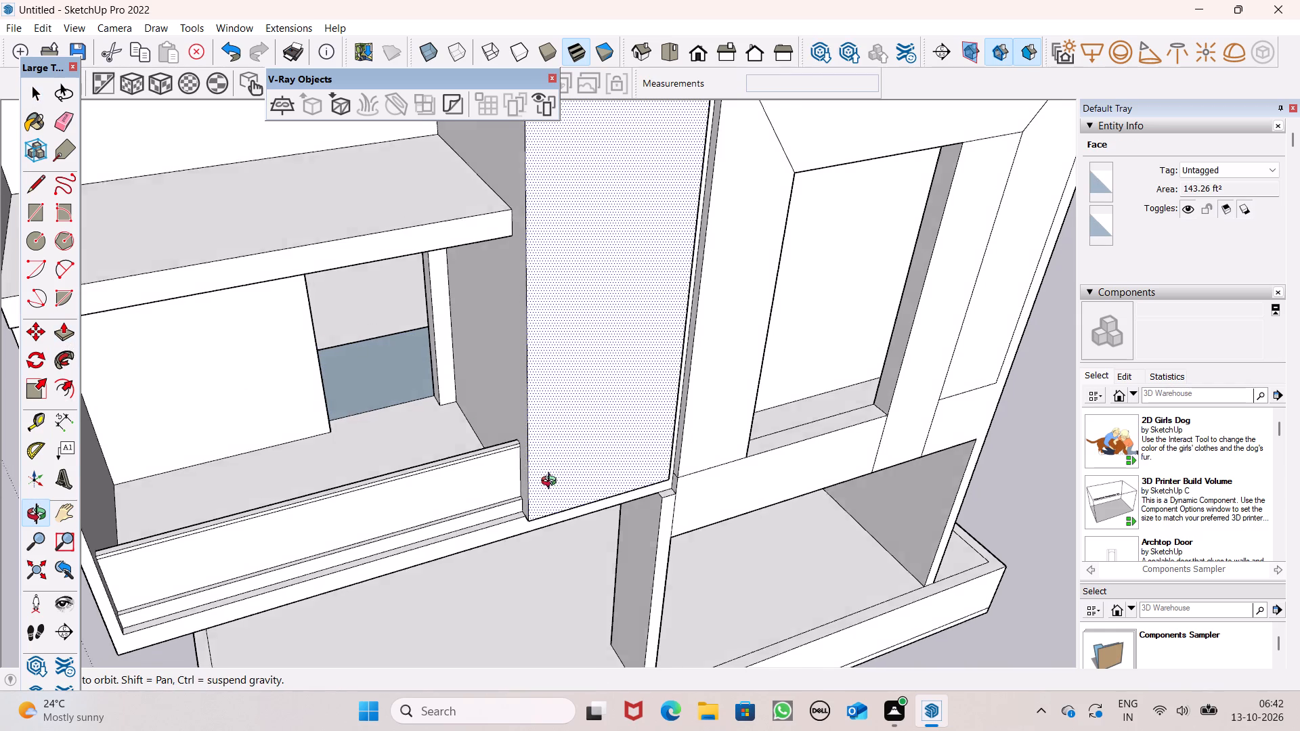
pyautogui.moveTo(552, 483); pyautogui.dragTo(641, 271, button='middle')
pyautogui.scroll(1, 641, 272)
pyautogui.moveTo(644, 268); pyautogui.dragTo(627, 248, button='middle')
pyautogui.middleClick(626, 248)
pyautogui.middleClick(620, 244)
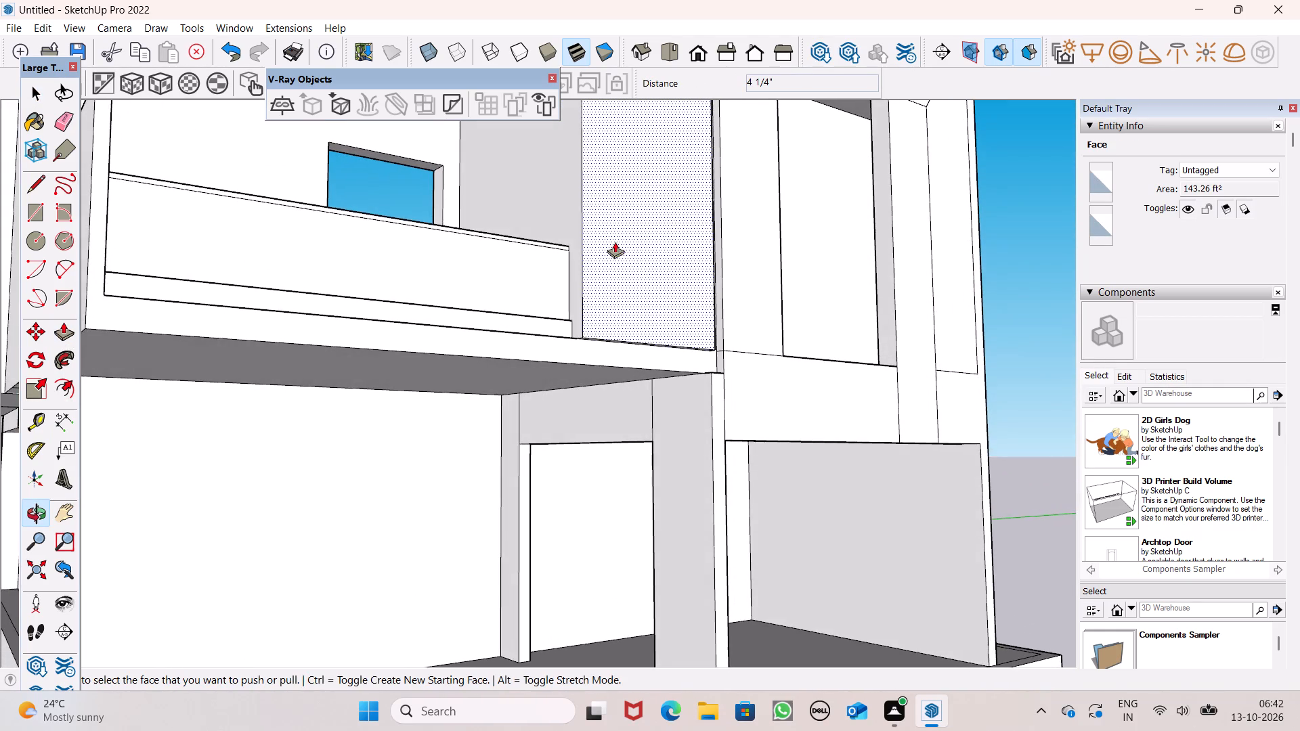
pyautogui.scroll(7, 688, 354)
pyautogui.moveTo(695, 359); pyautogui.dragTo(633, 339, button='middle')
pyautogui.scroll(1, 695, 359)
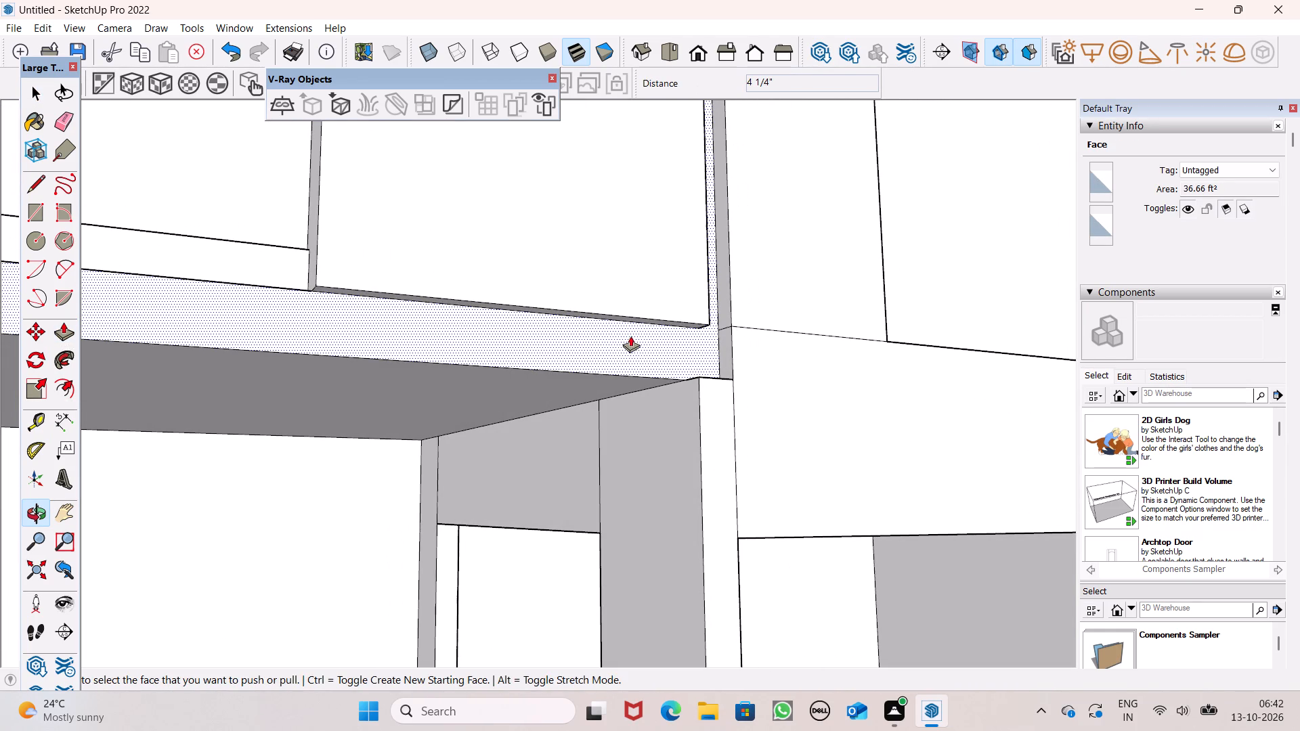
pyautogui.scroll(11, 591, 322)
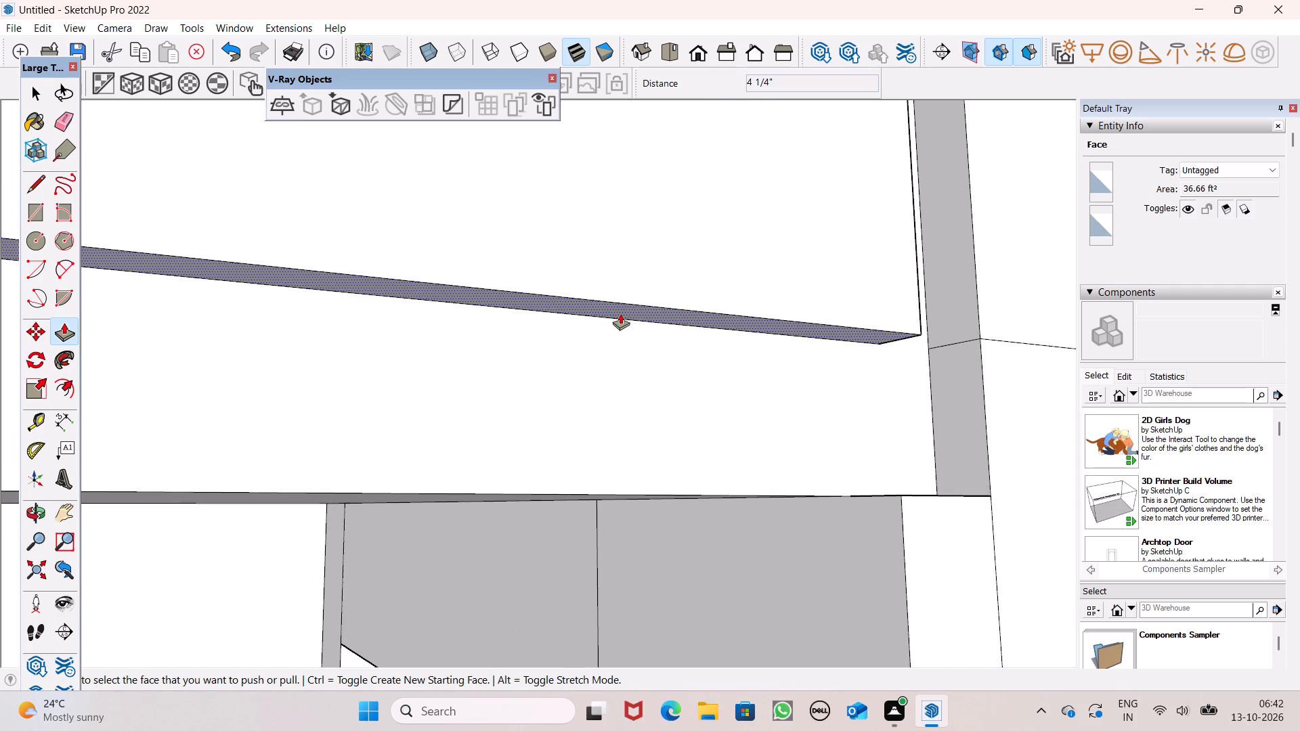
pyautogui.moveTo(620, 313); pyautogui.dragTo(617, 330)
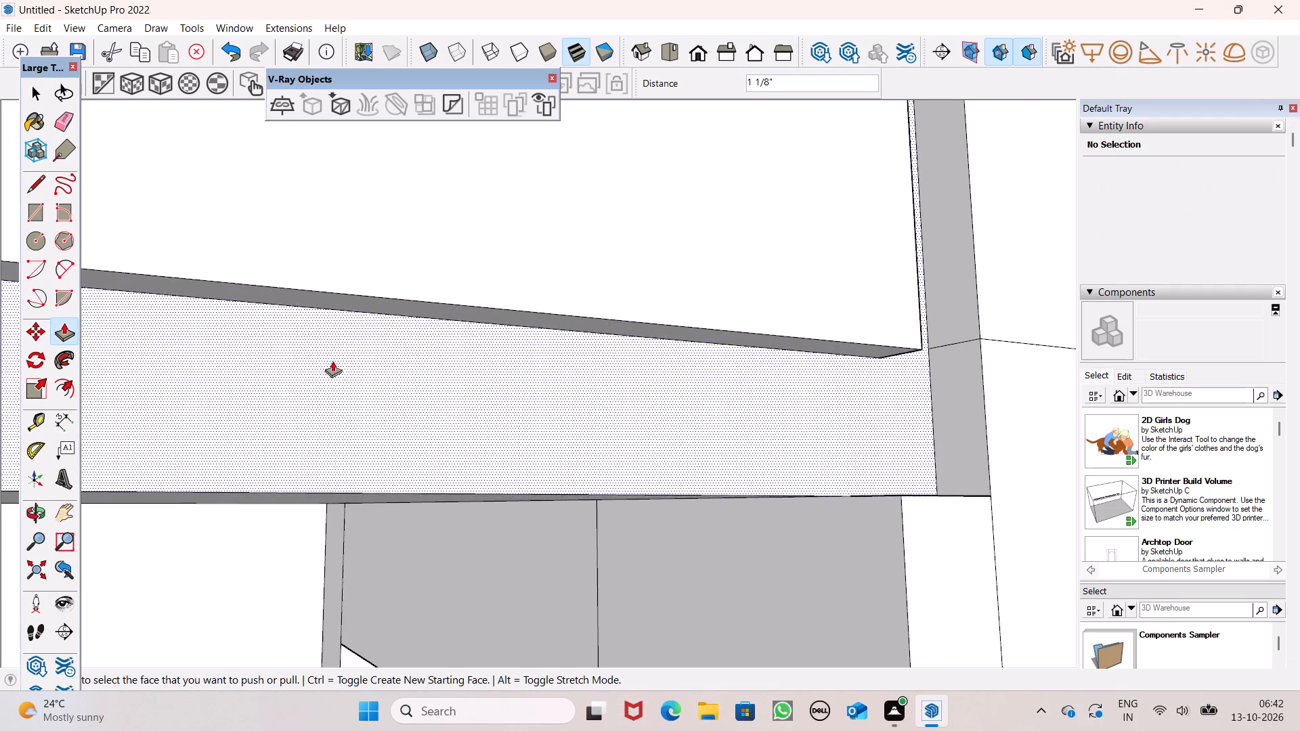
pyautogui.scroll(-6, 506, 264)
pyautogui.scroll(-7, 527, 324)
pyautogui.scroll(-6, 737, 224)
# Pull the underside of the projecting wall panel down a further 11/16".
pyautogui.moveTo(655, 370); pyautogui.dragTo(743, 533, button='middle')
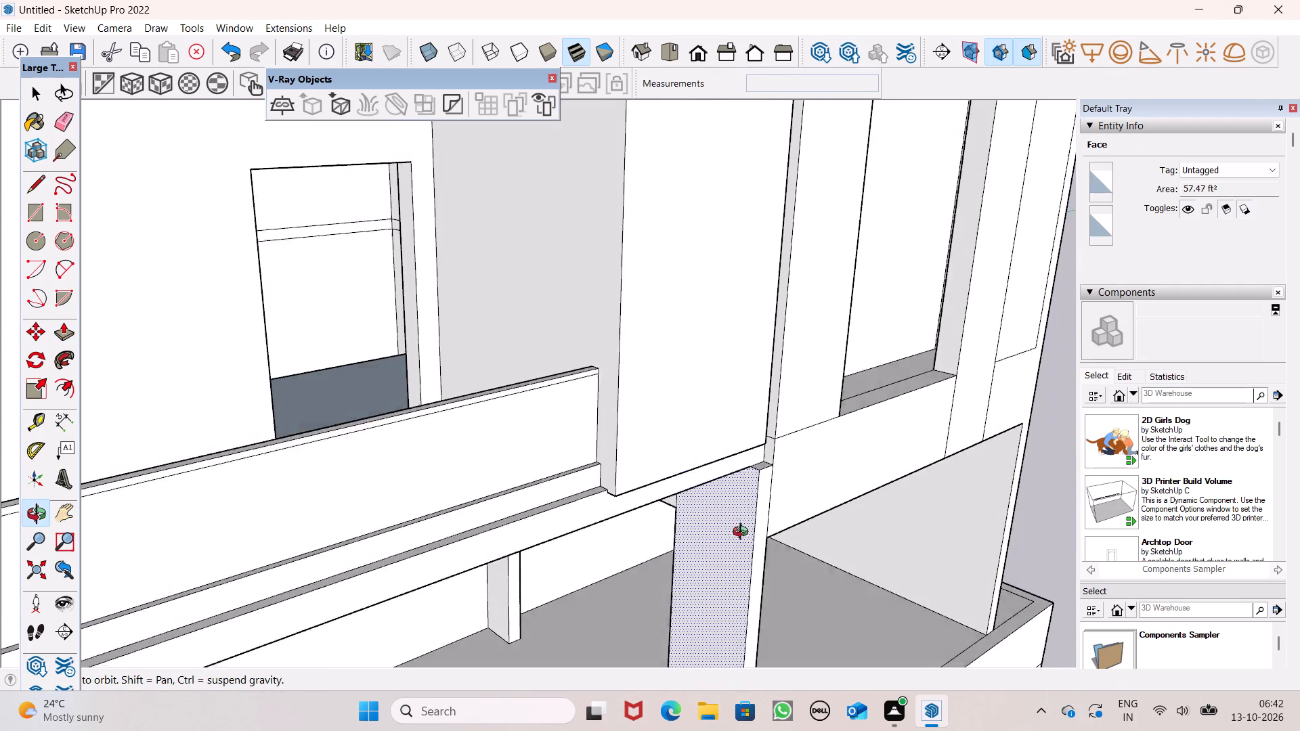
pyautogui.moveTo(743, 533); pyautogui.dragTo(763, 545, button='middle')
pyautogui.scroll(7, 646, 481)
pyautogui.scroll(1, 660, 550)
pyautogui.moveTo(660, 550); pyautogui.dragTo(685, 486, button='middle')
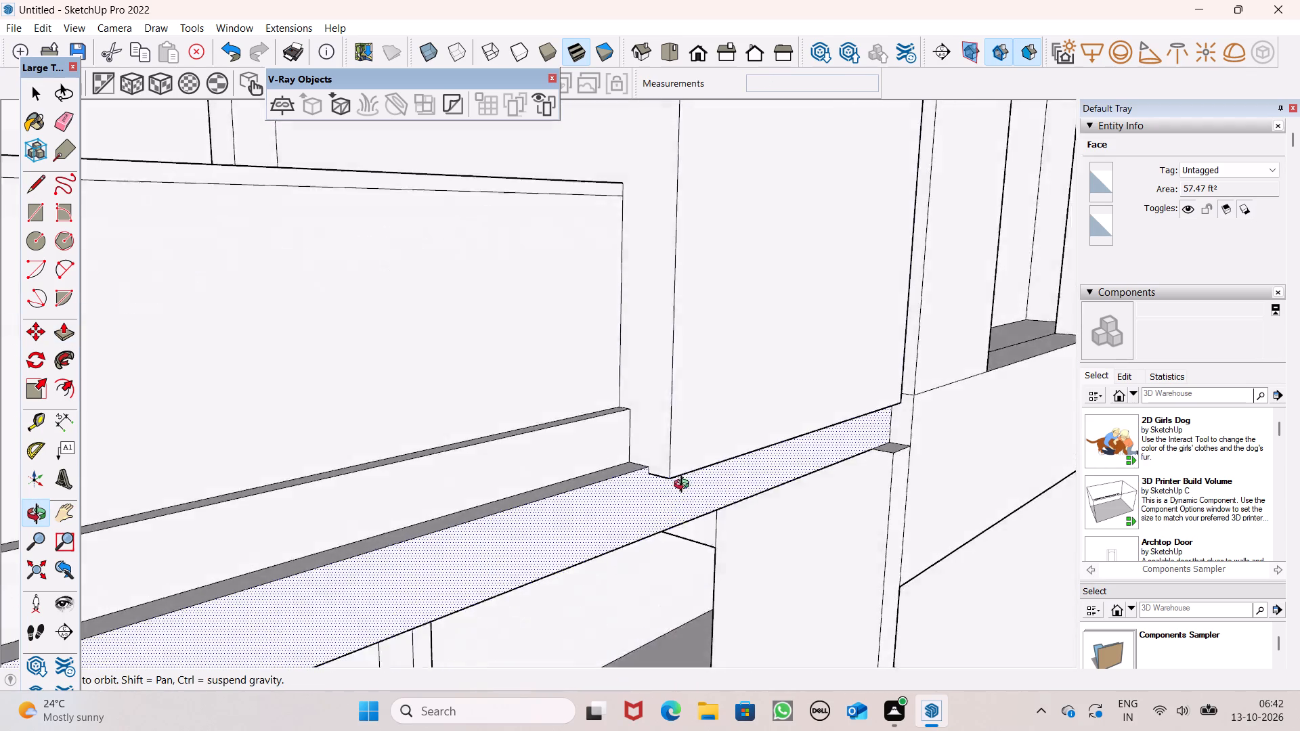
pyautogui.moveTo(685, 486); pyautogui.dragTo(740, 351, button='middle')
pyautogui.scroll(7, 740, 349)
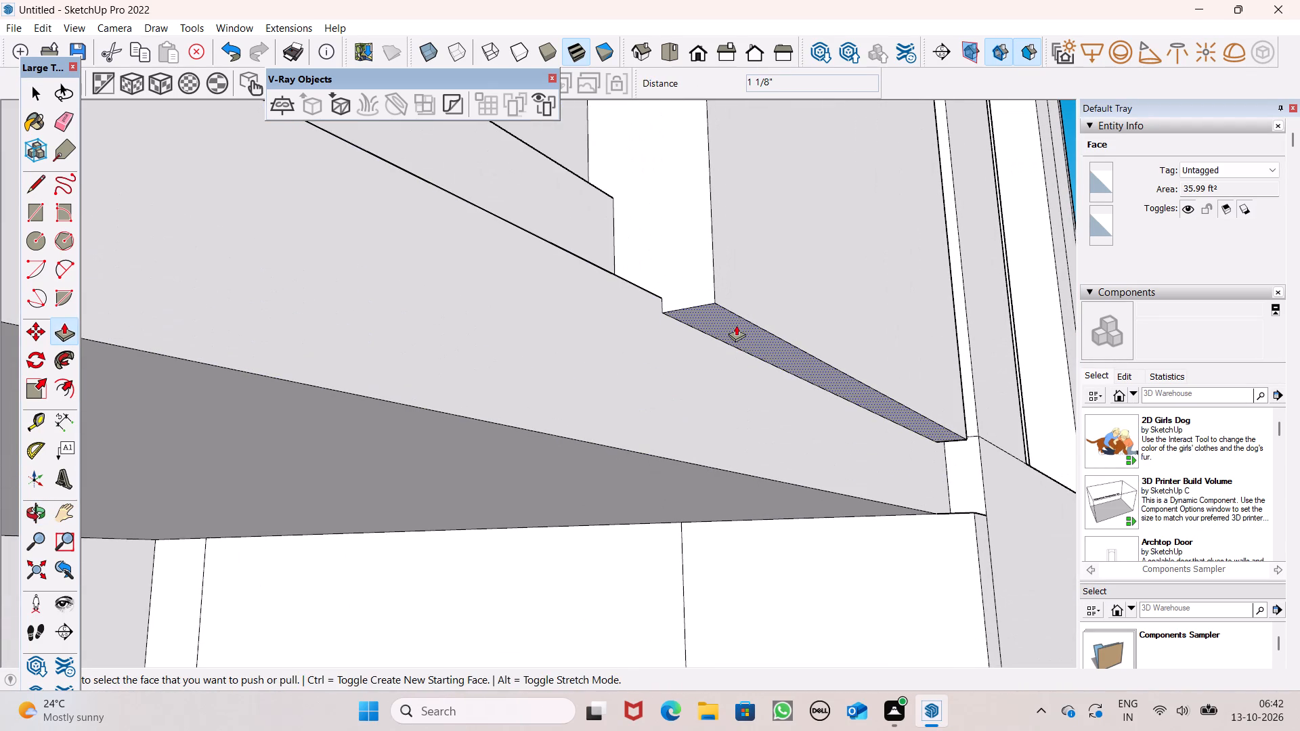
pyautogui.moveTo(736, 325); pyautogui.dragTo(733, 334)
pyautogui.scroll(-8, 695, 301)
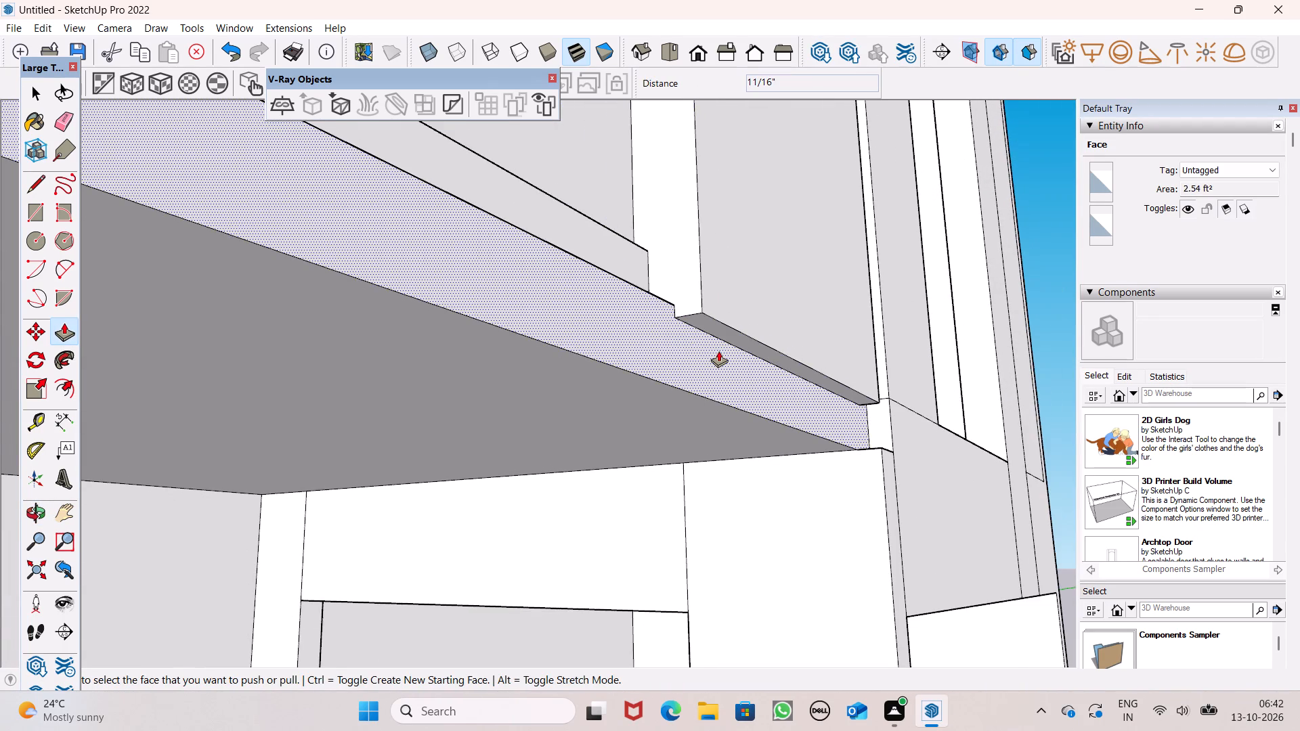
pyautogui.scroll(-8, 716, 342)
pyautogui.moveTo(707, 405); pyautogui.dragTo(699, 558, button='middle')
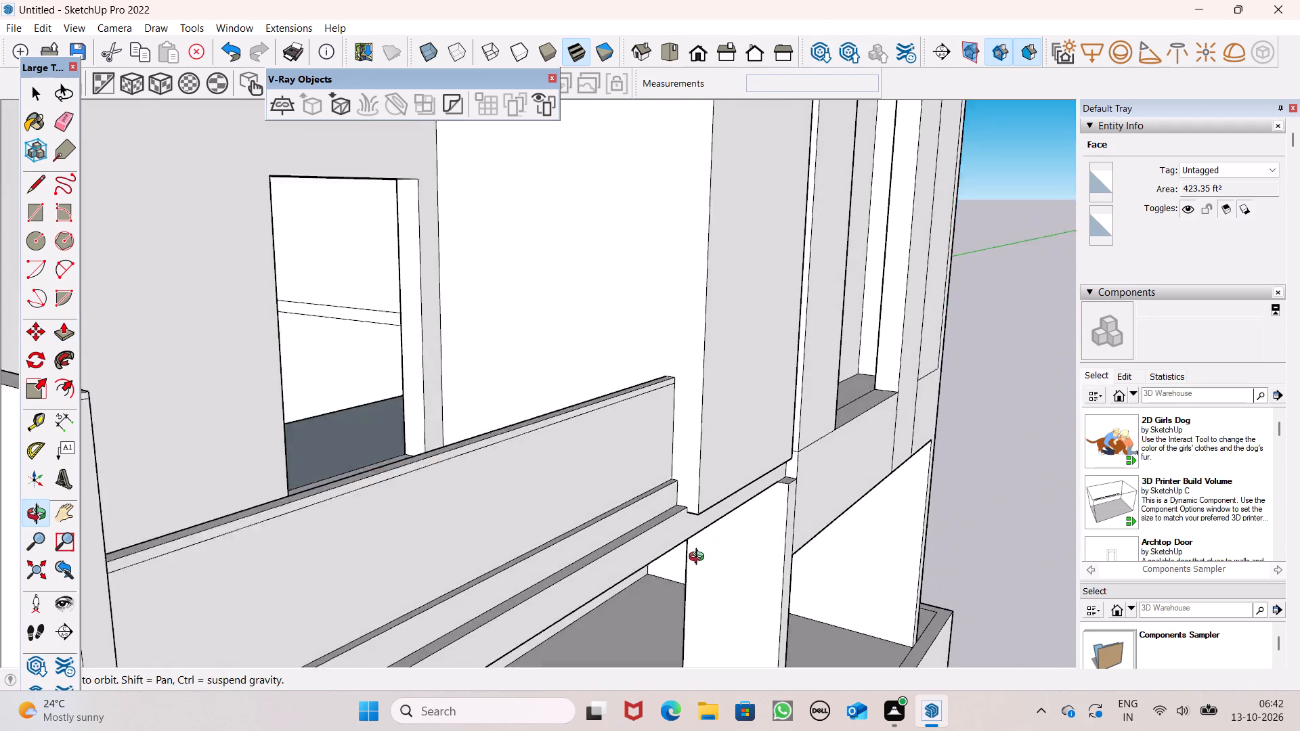
pyautogui.moveTo(699, 558); pyautogui.dragTo(418, 629, button='middle')
pyautogui.scroll(-4, 496, 486)
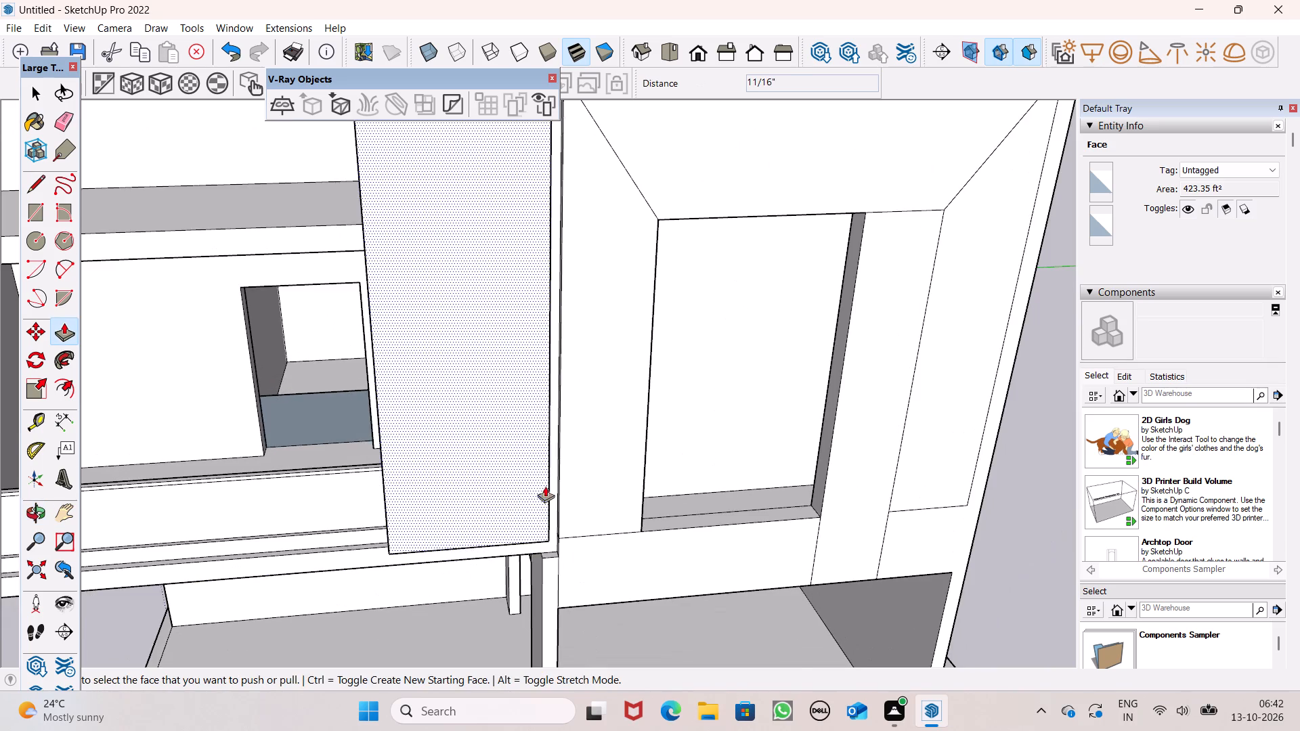
pyautogui.scroll(-5, 552, 485)
pyautogui.moveTo(554, 504); pyautogui.dragTo(552, 536, button='middle')
pyautogui.press('space')
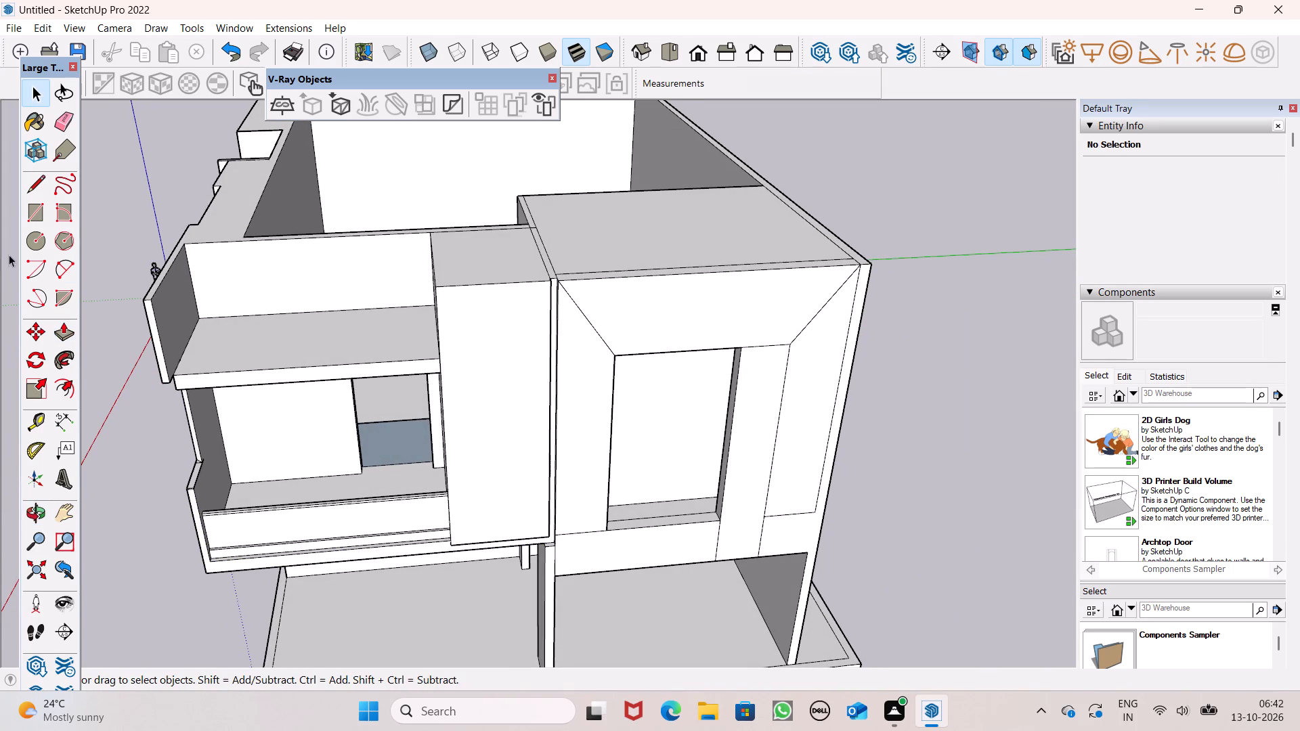
# Draw a vertical line about 20' 1 13/16" long near the projecting panel's balcony edge, from its top edge to its bottom edge.
pyautogui.click(37, 181)
pyautogui.scroll(6, 471, 362)
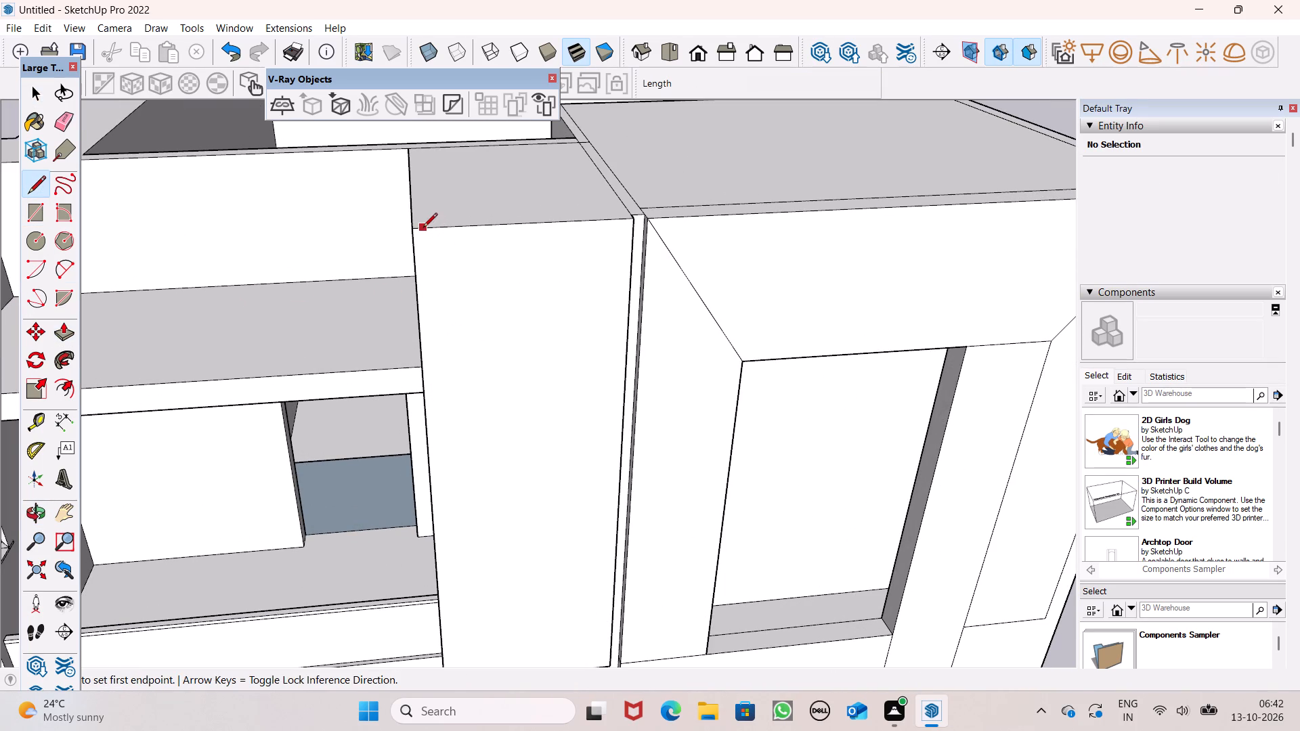
pyautogui.moveTo(423, 228); pyautogui.dragTo(423, 245)
pyautogui.scroll(-6, 440, 399)
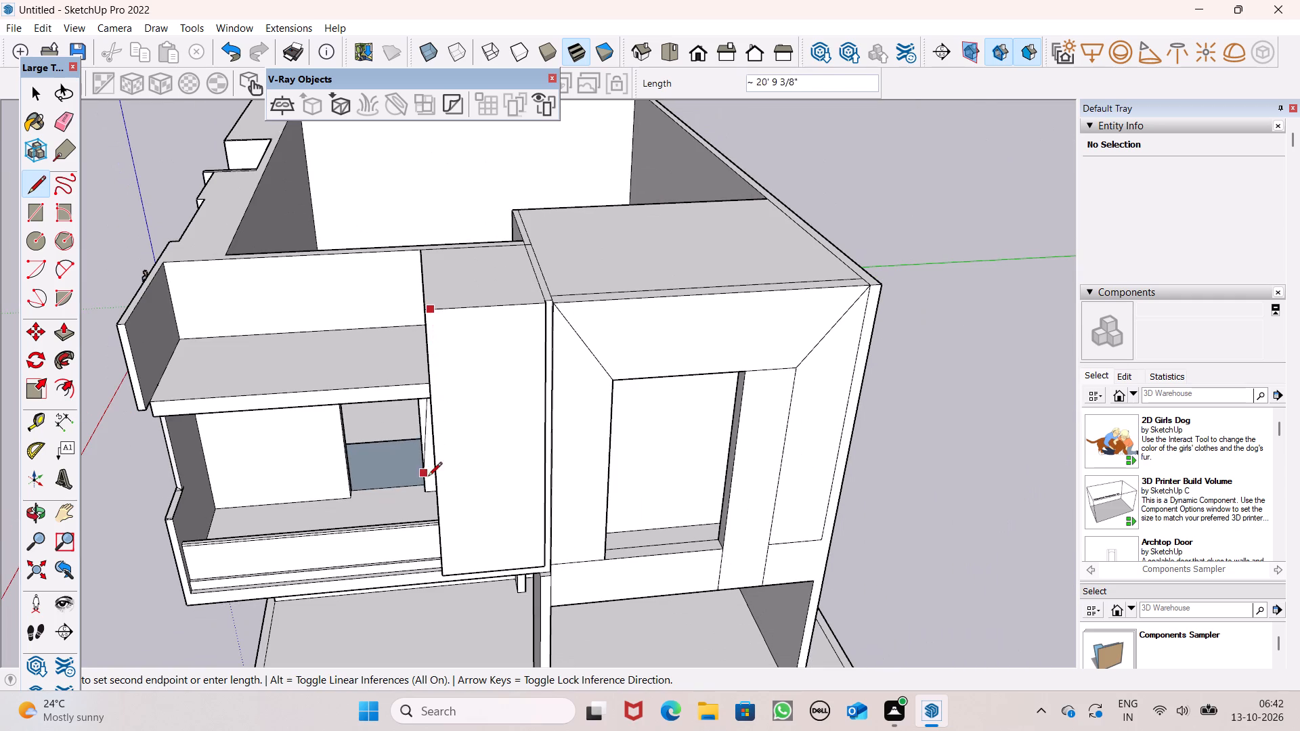
pyautogui.scroll(7, 450, 577)
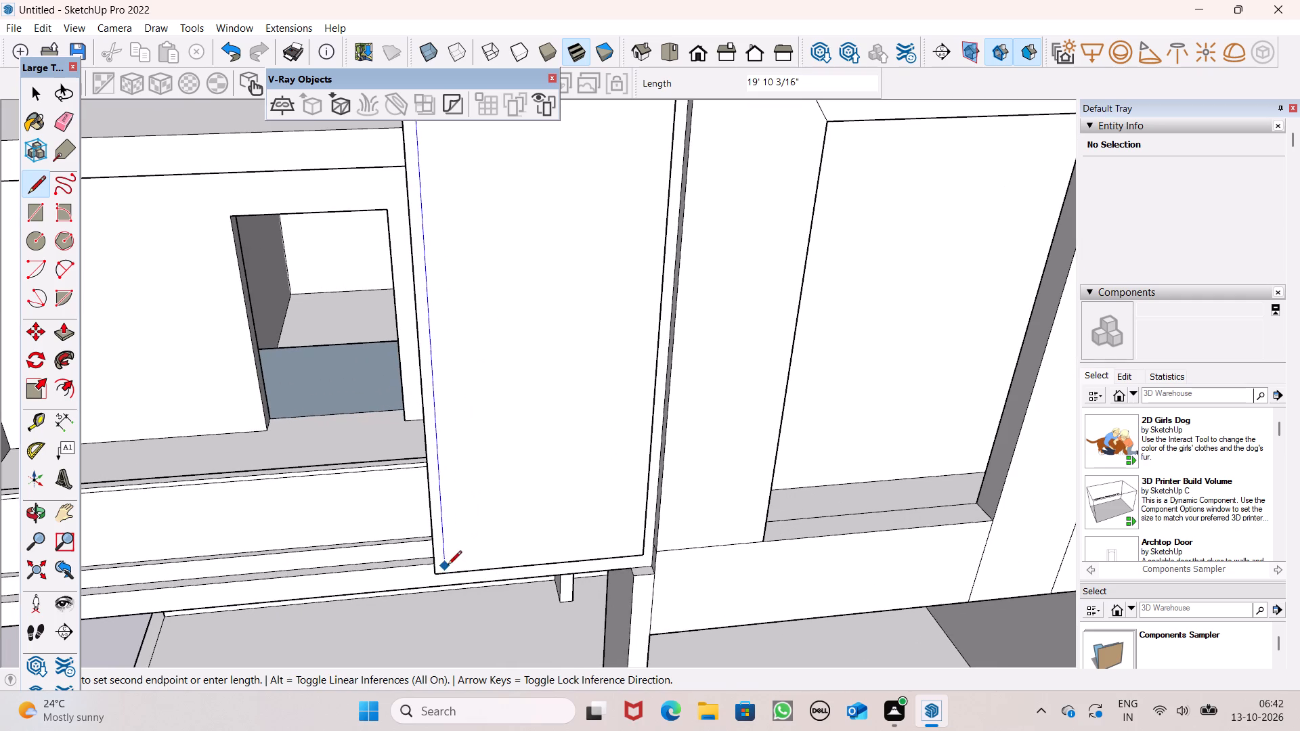
pyautogui.click(445, 571)
pyautogui.press('space')
# Copy the new vertical line about 4 5/8" across the projecting panel and multiply it into 24 evenly spaced copies.
pyautogui.scroll(-6, 500, 484)
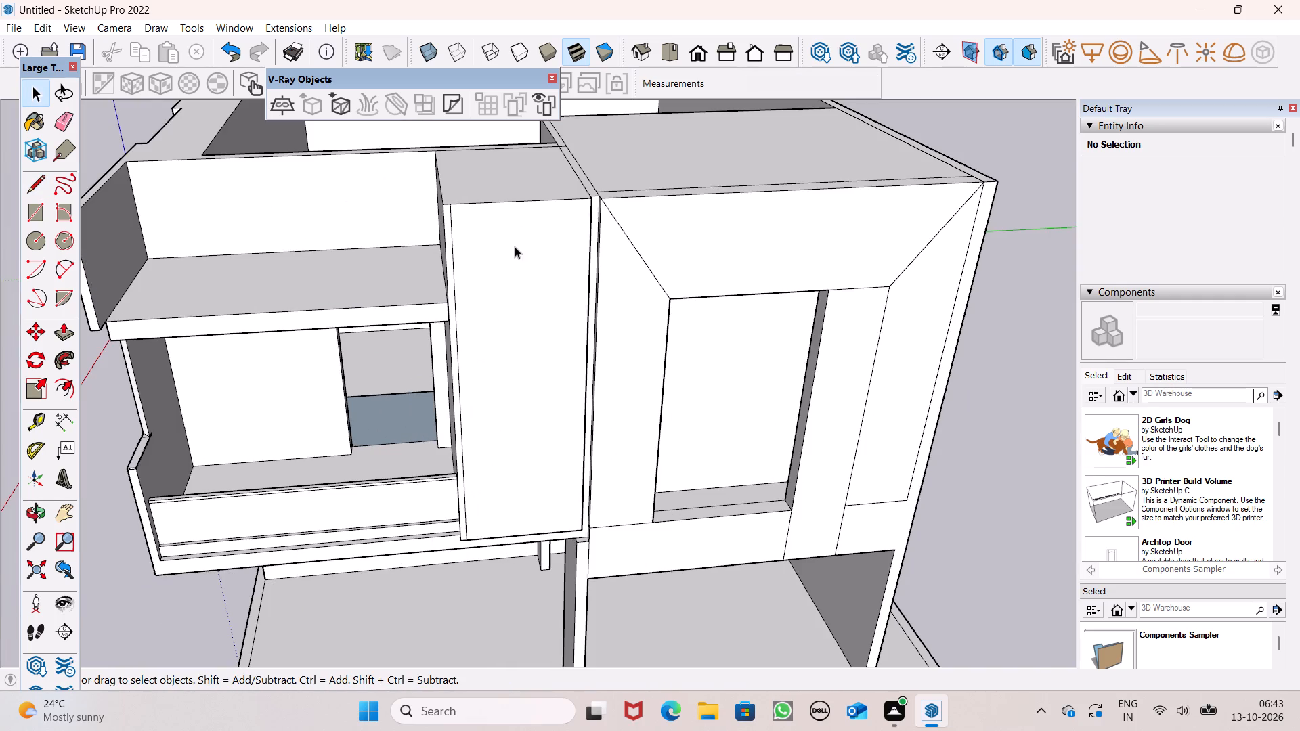
pyautogui.scroll(4, 513, 216)
pyautogui.click(429, 353)
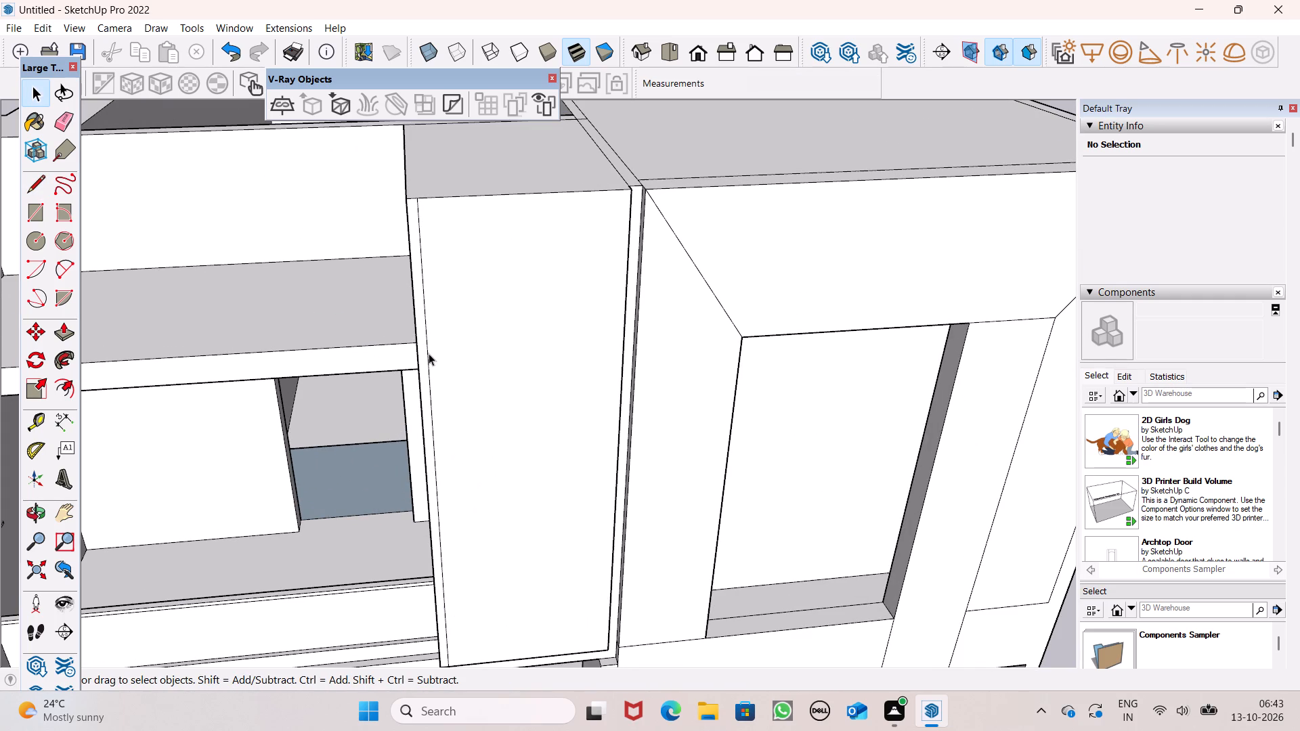
pyautogui.press('m')
pyautogui.press('Return')
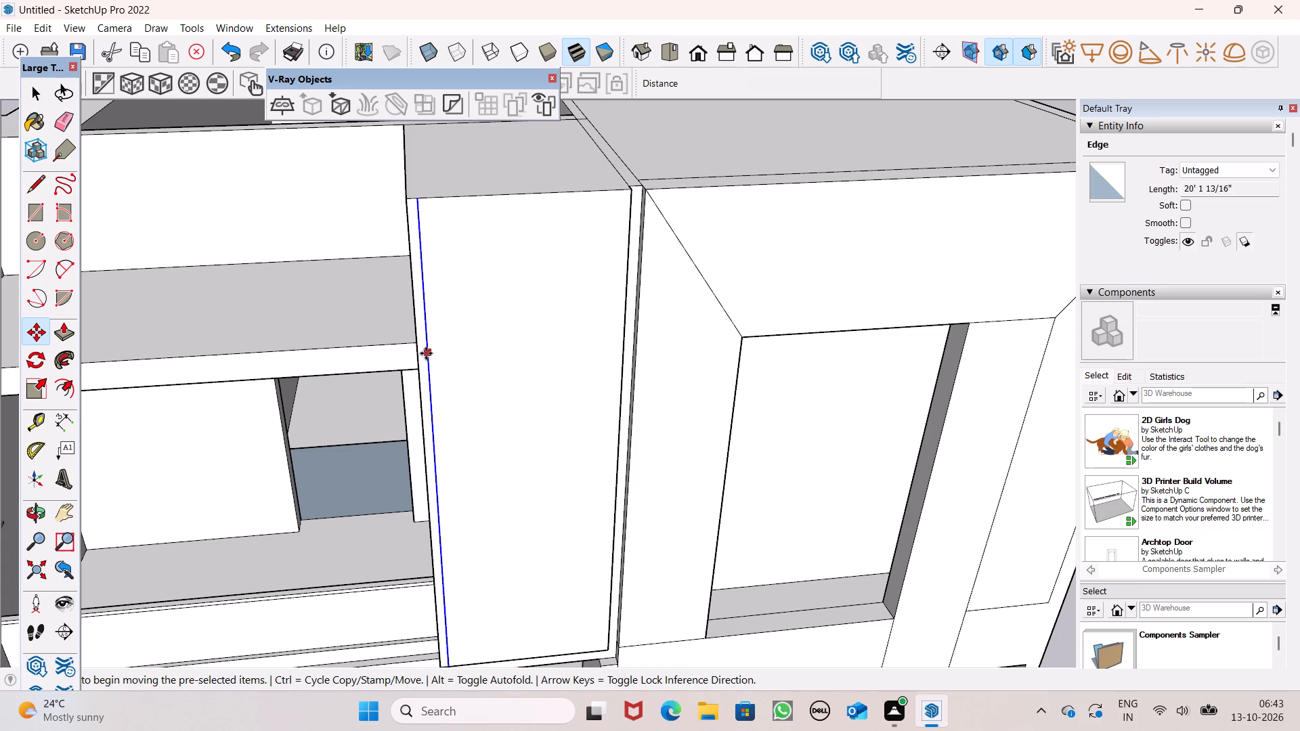
pyautogui.moveTo(426, 353); pyautogui.dragTo(441, 359)
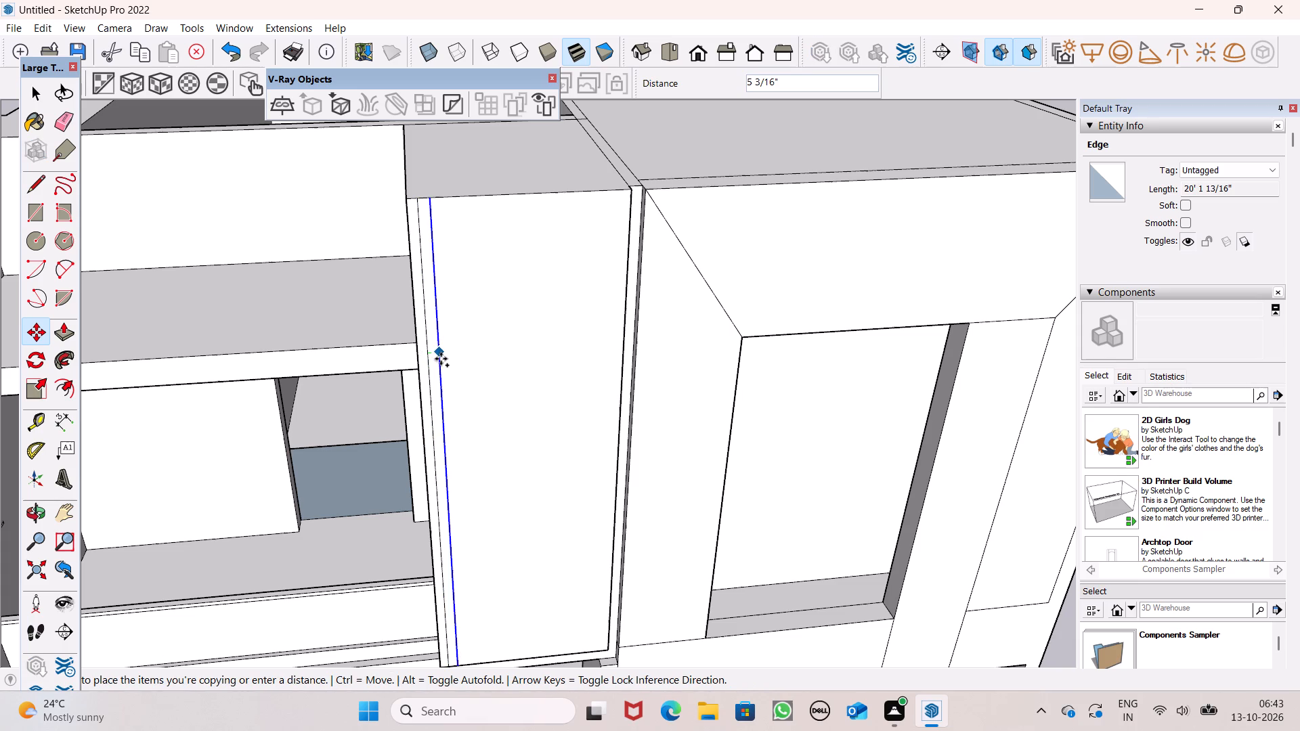
pyautogui.moveTo(441, 359); pyautogui.dragTo(439, 363)
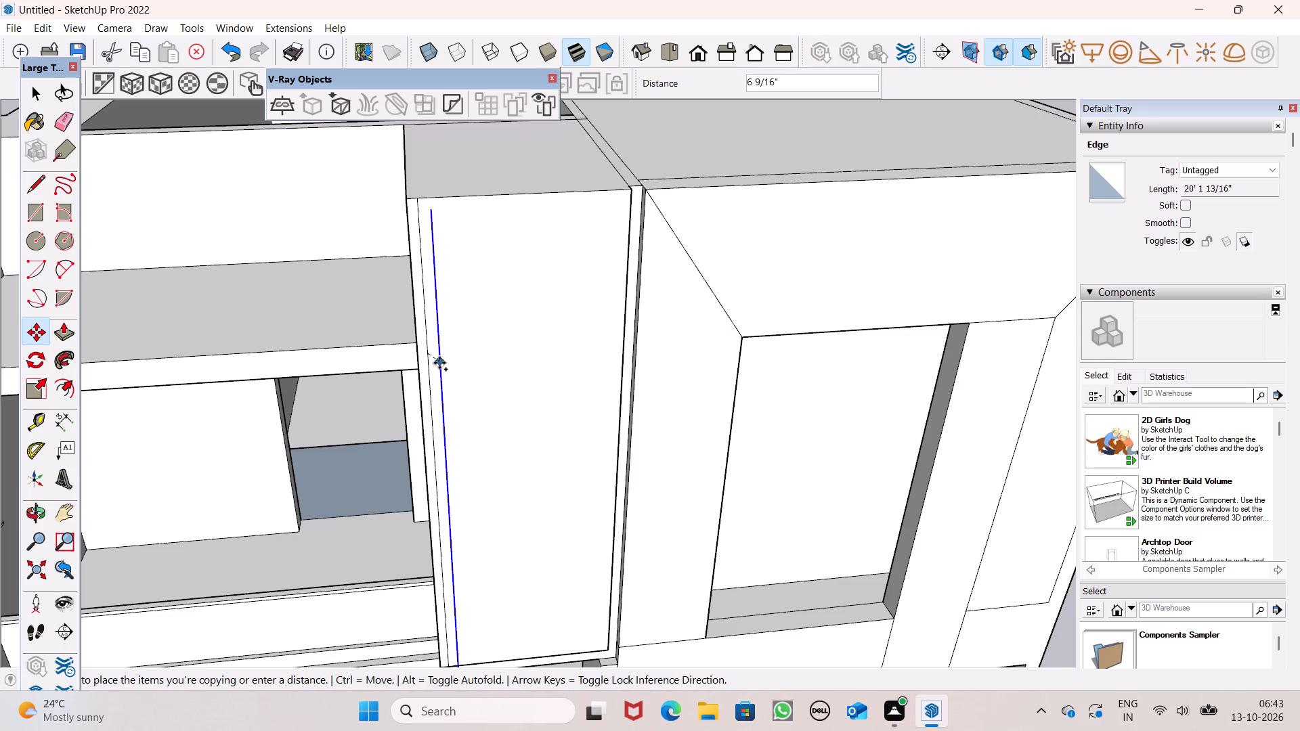
pyautogui.moveTo(439, 363); pyautogui.dragTo(439, 357)
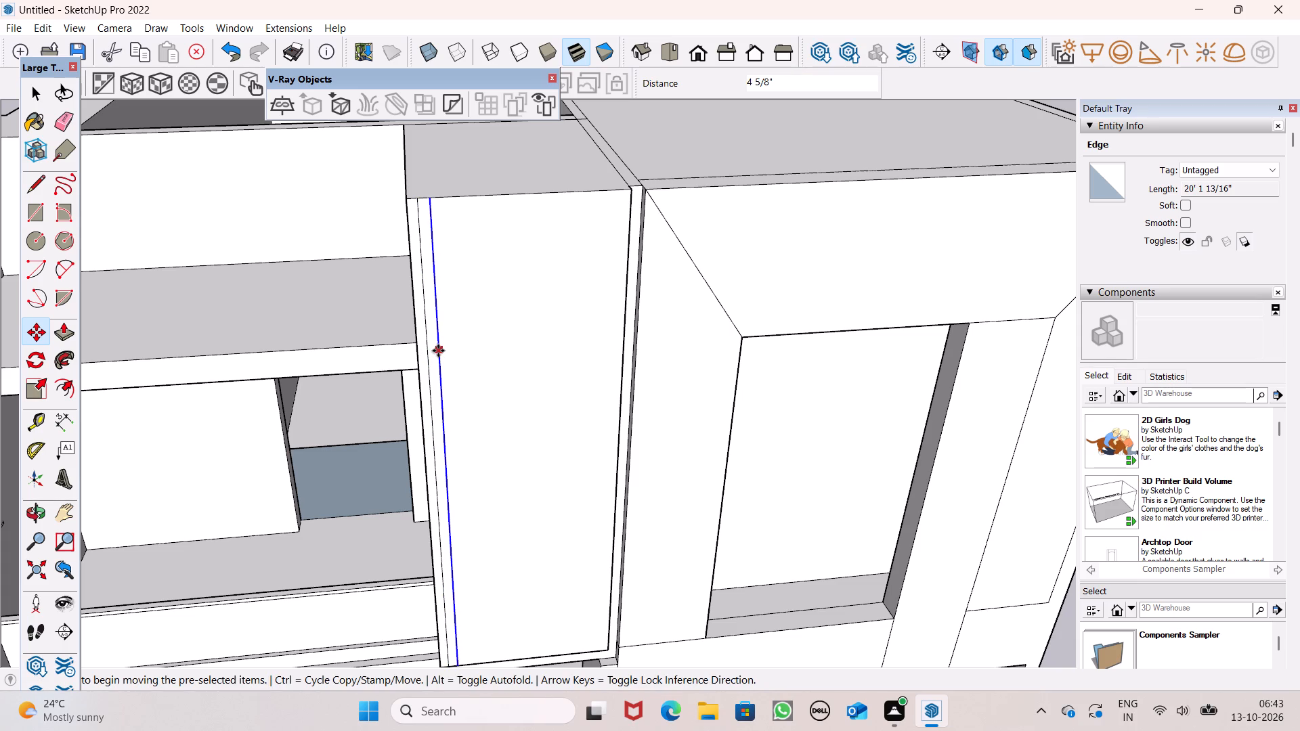
pyautogui.hotkey('shift', '*')
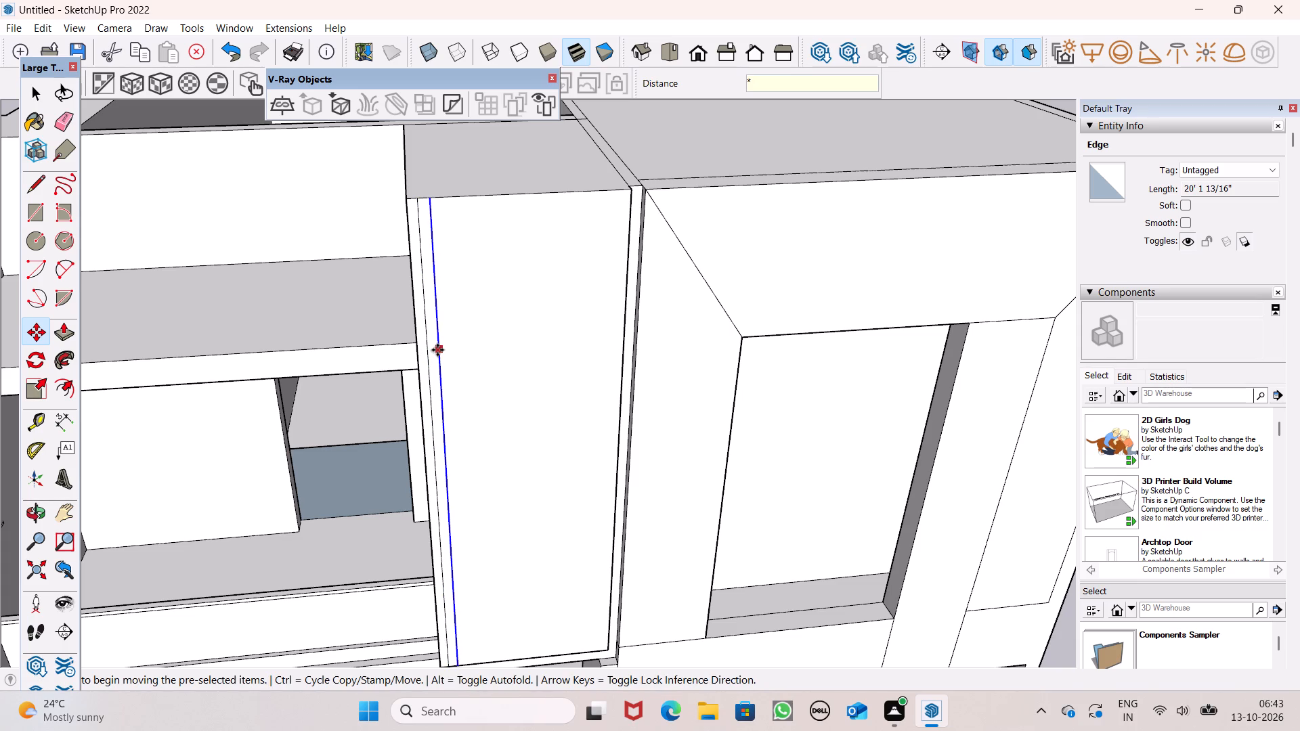
pyautogui.press('2')
pyautogui.press('4')
pyautogui.press('Return')
pyautogui.press('space')
# Delete the surplus line copy lying beyond the projecting panel's far edge, next to the wall with the window surround.
pyautogui.scroll(6, 641, 173)
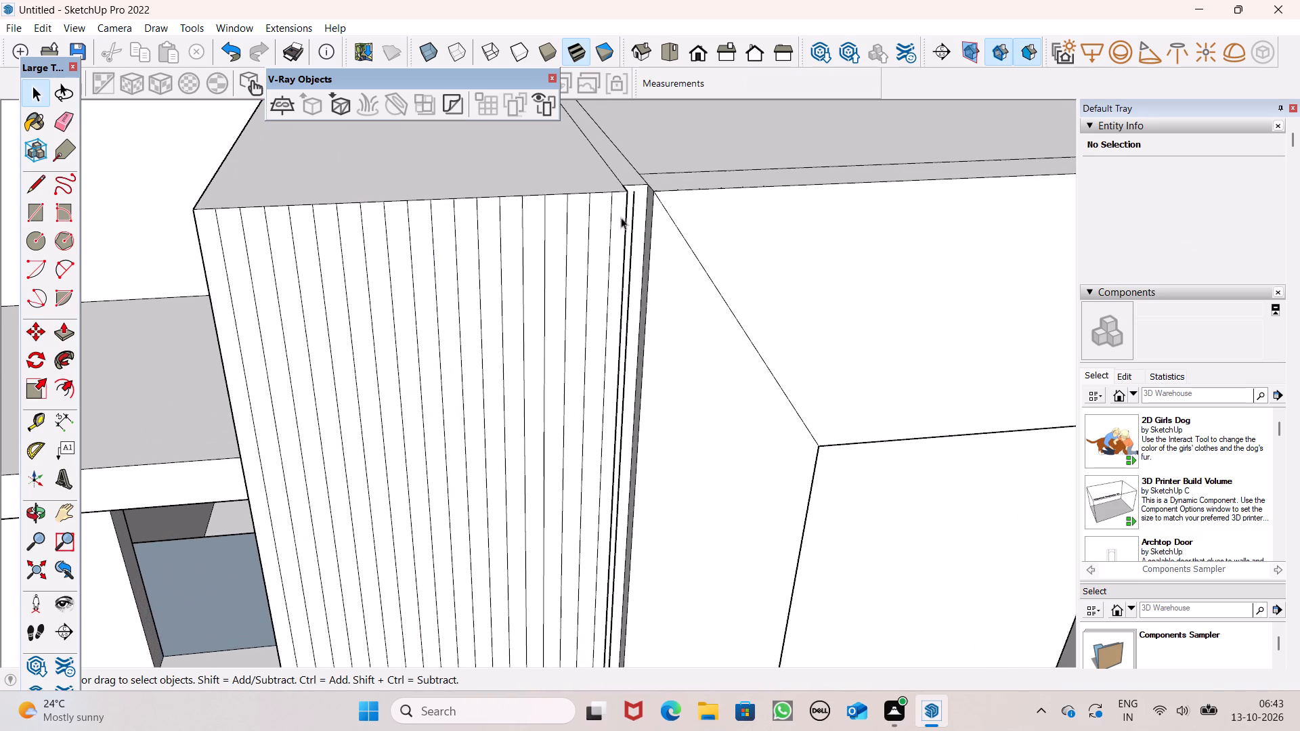
pyautogui.scroll(6, 638, 268)
pyautogui.click(623, 269)
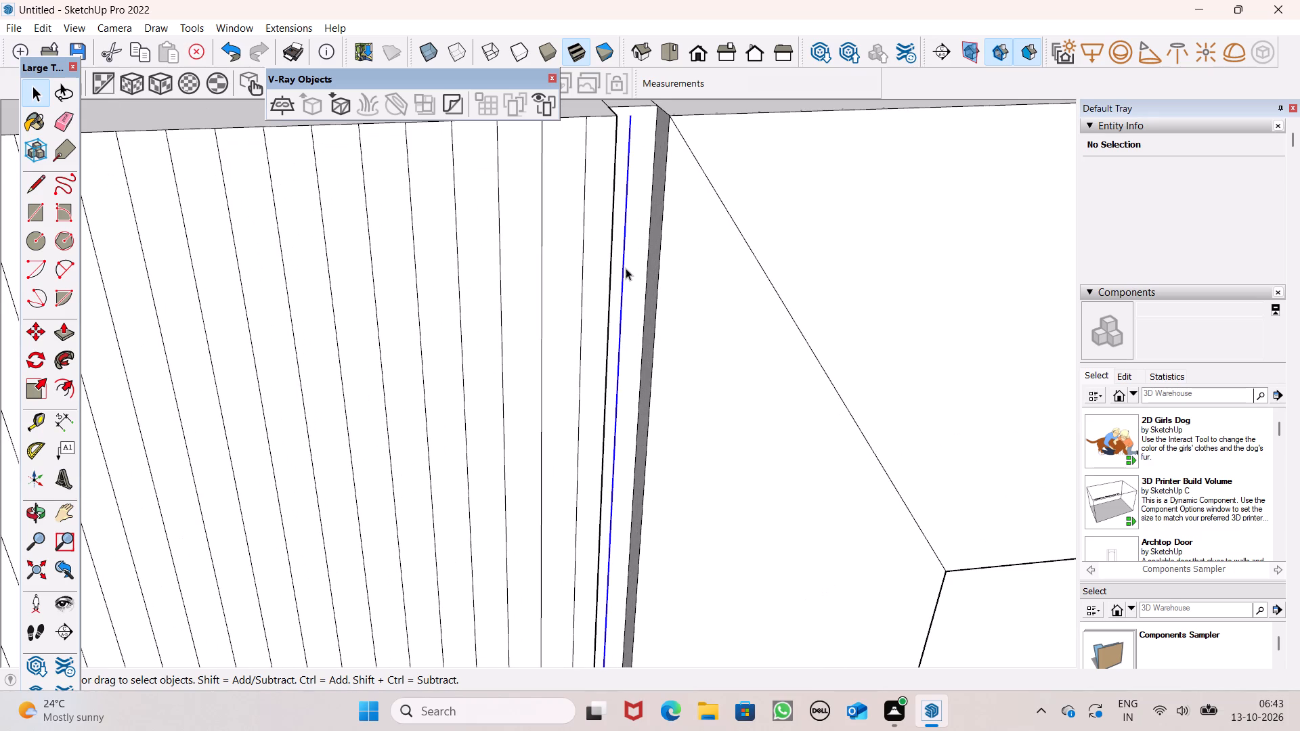
pyautogui.press('Delete')
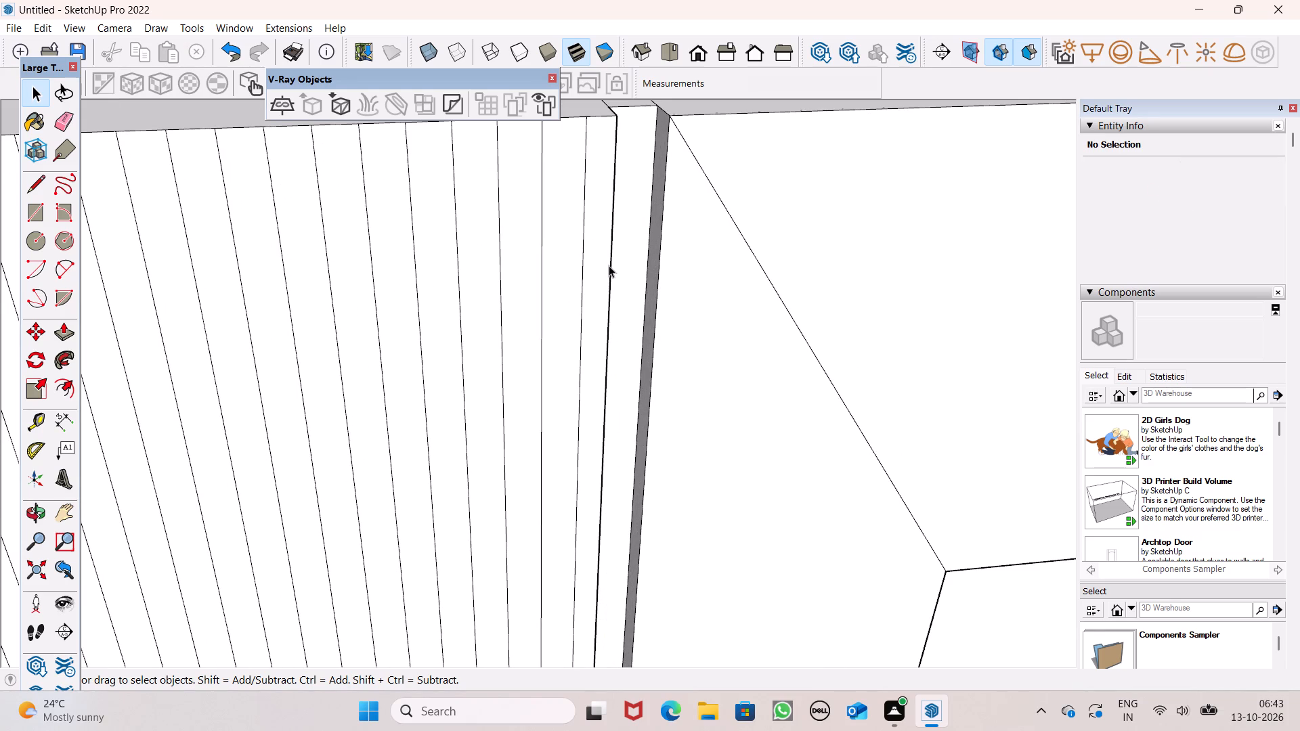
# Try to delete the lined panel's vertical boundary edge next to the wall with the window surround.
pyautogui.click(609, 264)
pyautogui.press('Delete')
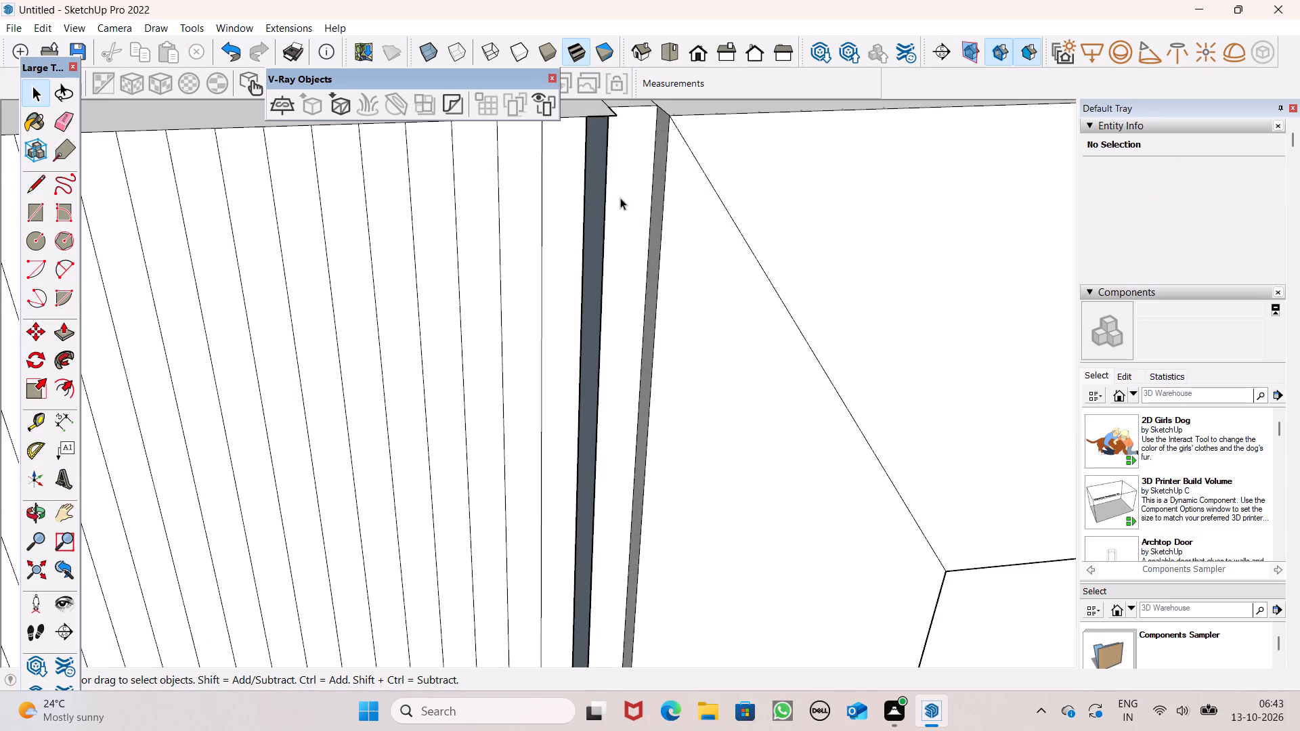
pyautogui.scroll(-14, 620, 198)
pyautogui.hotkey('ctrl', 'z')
# Push/Pull the narrow strip between the lined panel and the window-surround wall by 4 1/4".
pyautogui.moveTo(653, 309); pyautogui.dragTo(625, 326, button='middle')
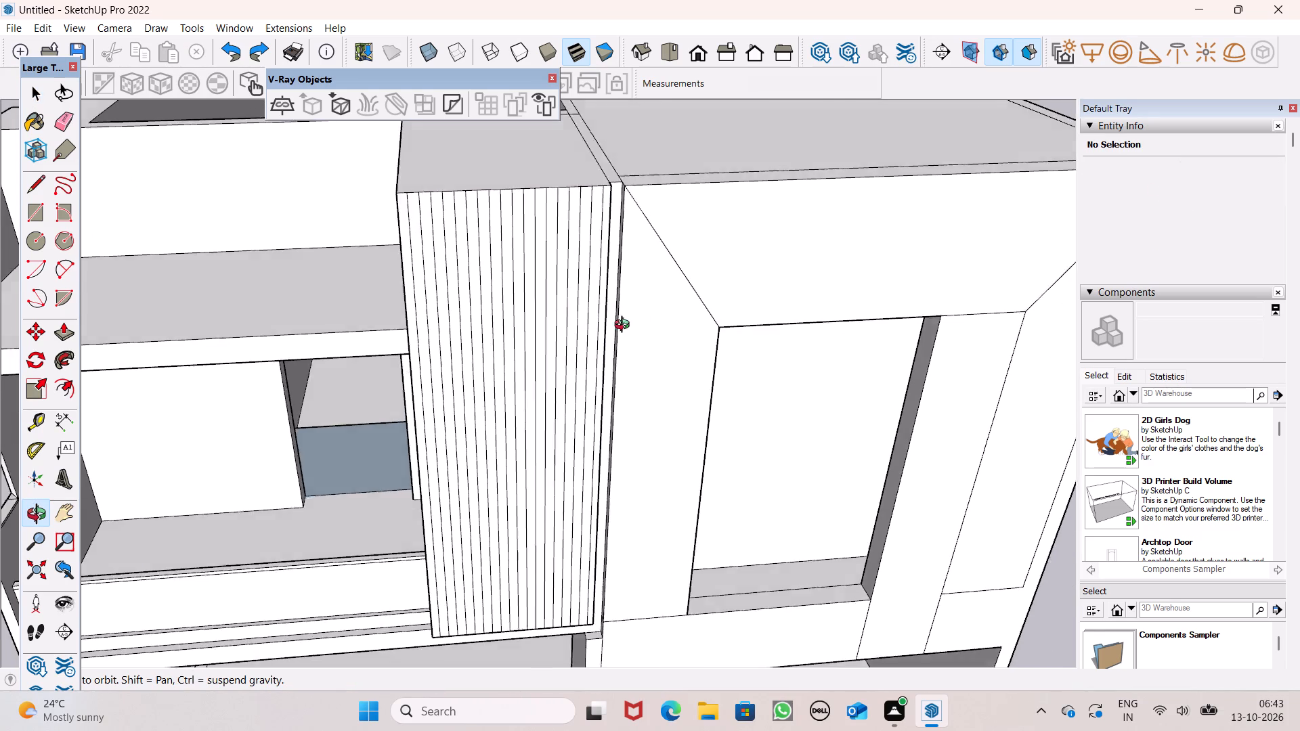
pyautogui.moveTo(625, 326); pyautogui.dragTo(622, 197, button='middle')
pyautogui.press('space')
pyautogui.scroll(-6, 648, 264)
pyautogui.scroll(1, 639, 331)
pyautogui.moveTo(636, 340); pyautogui.dragTo(609, 409, button='middle')
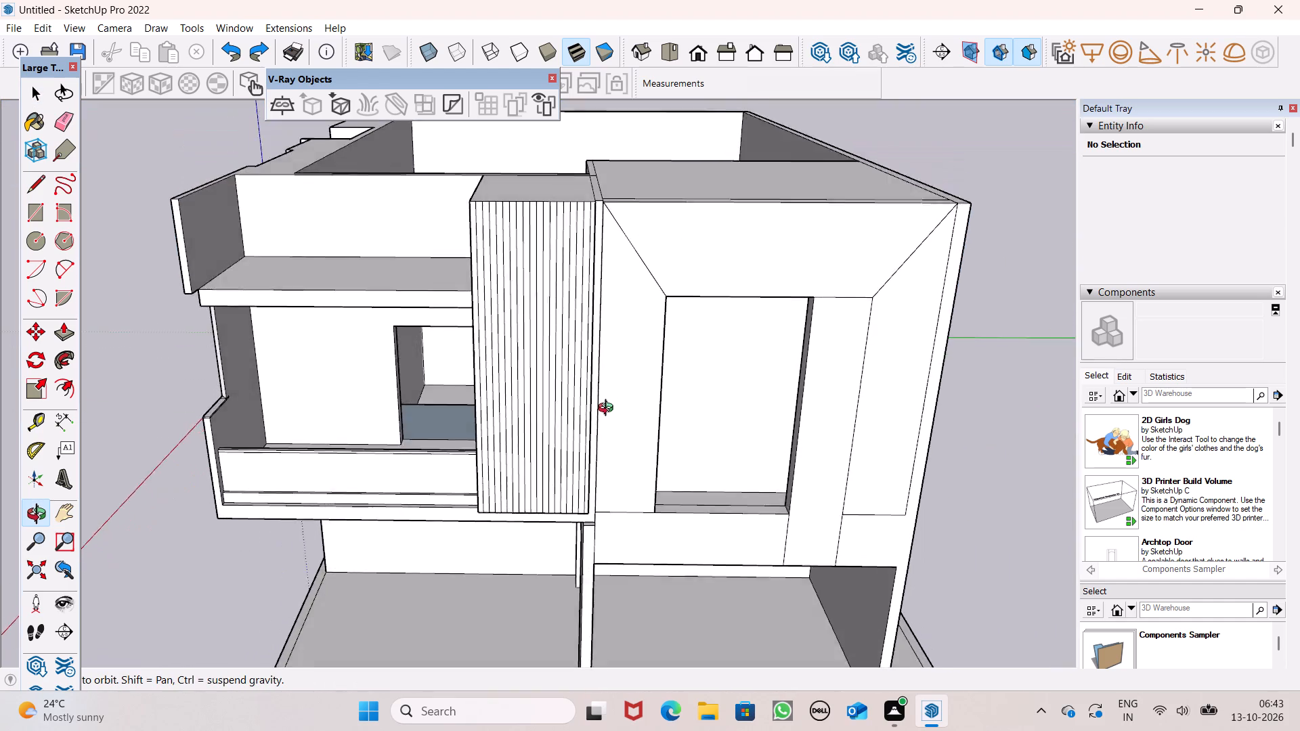
pyautogui.moveTo(609, 409); pyautogui.dragTo(629, 503, button='middle')
pyautogui.scroll(6, 609, 410)
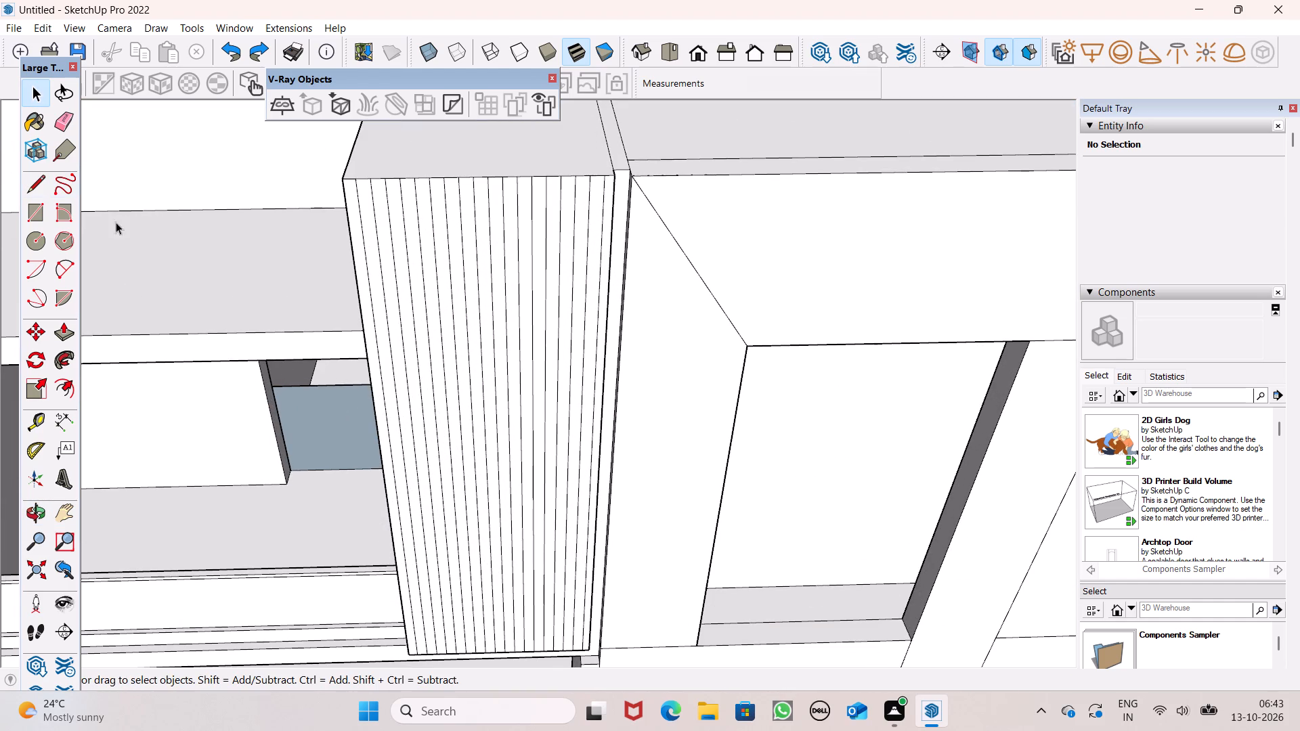
pyautogui.click(63, 334)
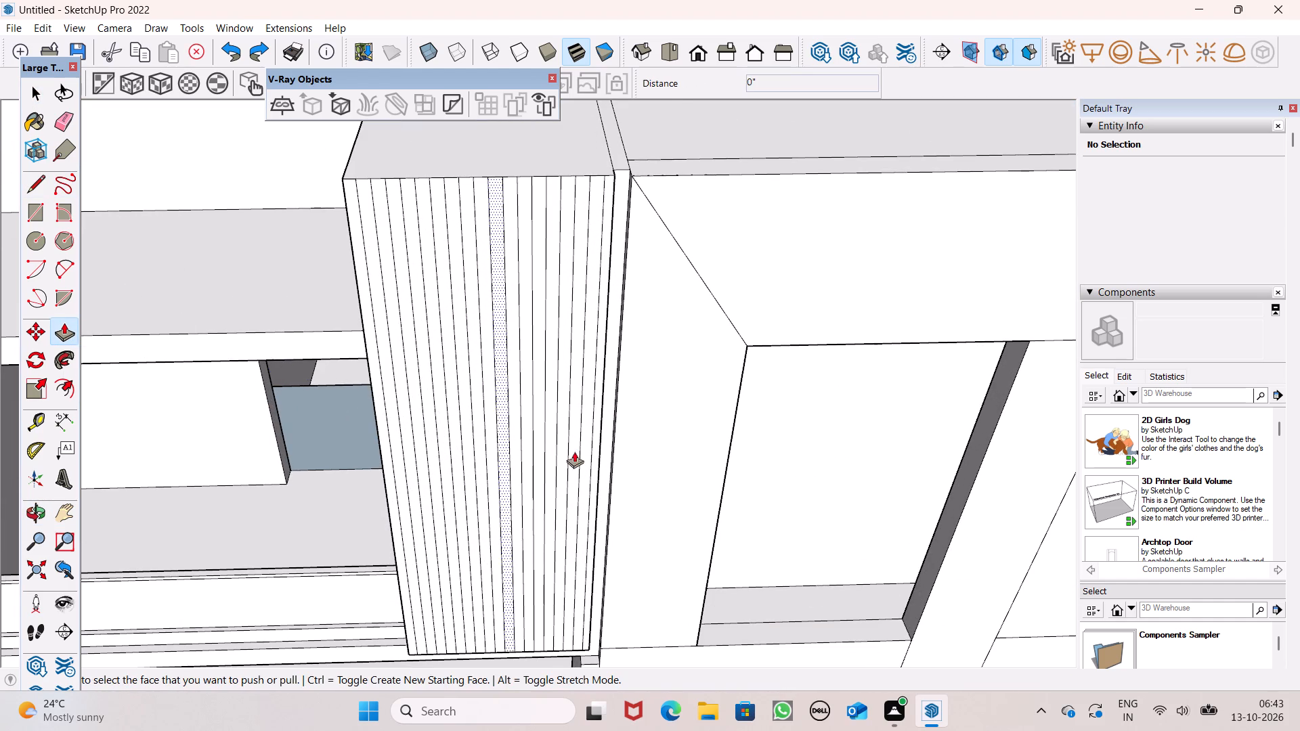
pyautogui.scroll(4, 598, 438)
pyautogui.moveTo(602, 422); pyautogui.dragTo(616, 446)
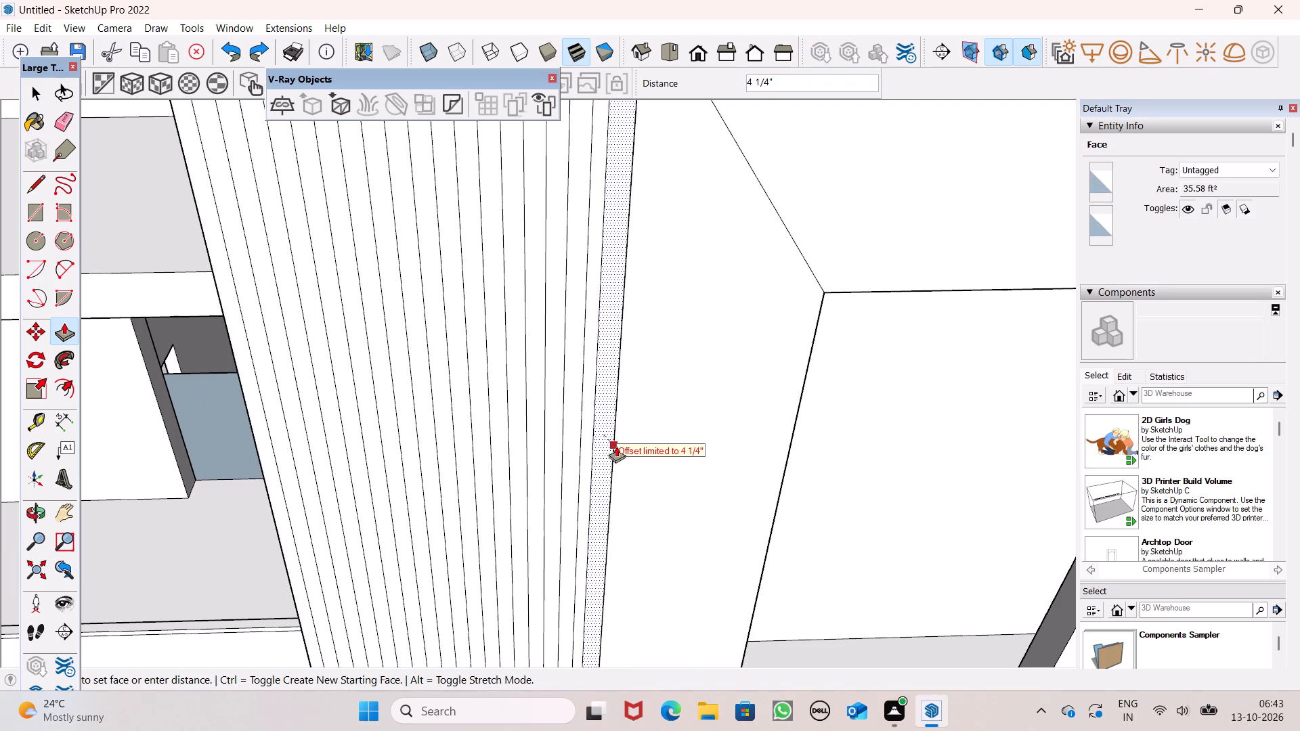
pyautogui.moveTo(616, 446); pyautogui.dragTo(625, 446)
pyautogui.scroll(-8, 710, 335)
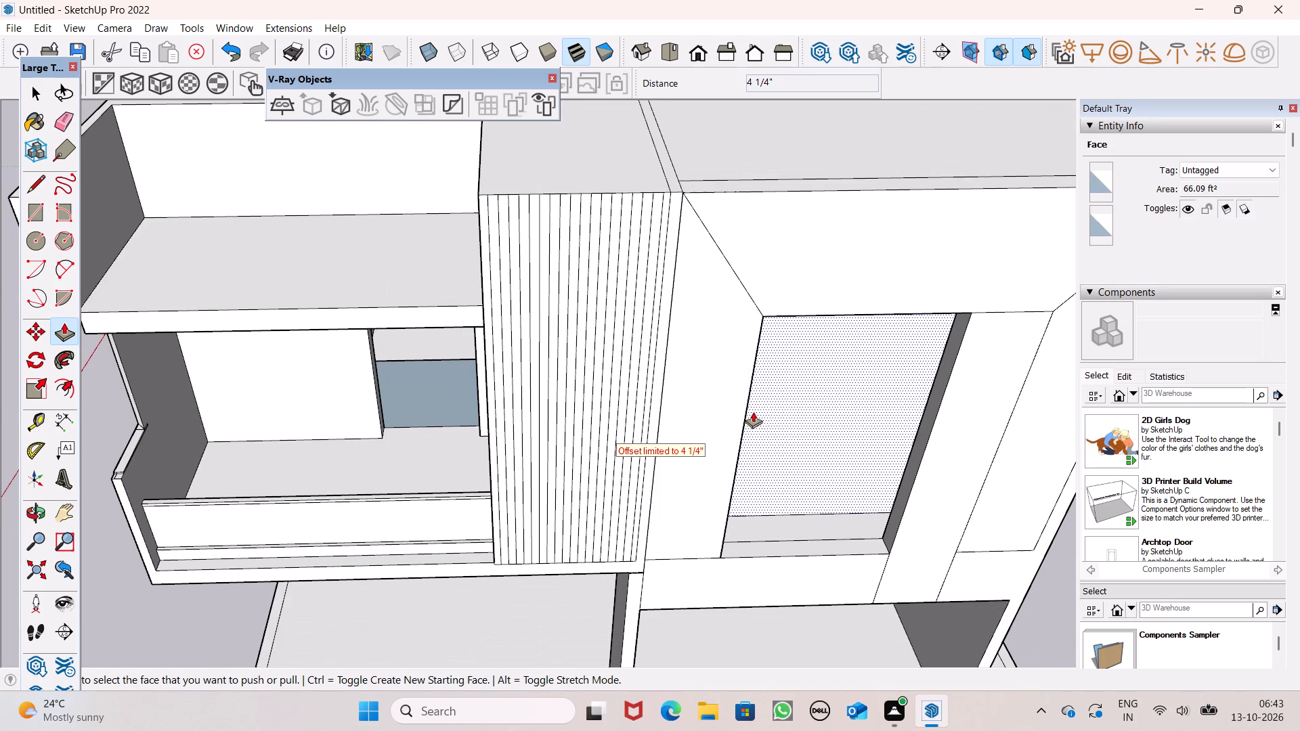
# Pull the face bordering the lined panel's side and bottom outward in two stages, about 11/16" and 2".
pyautogui.scroll(4, 682, 538)
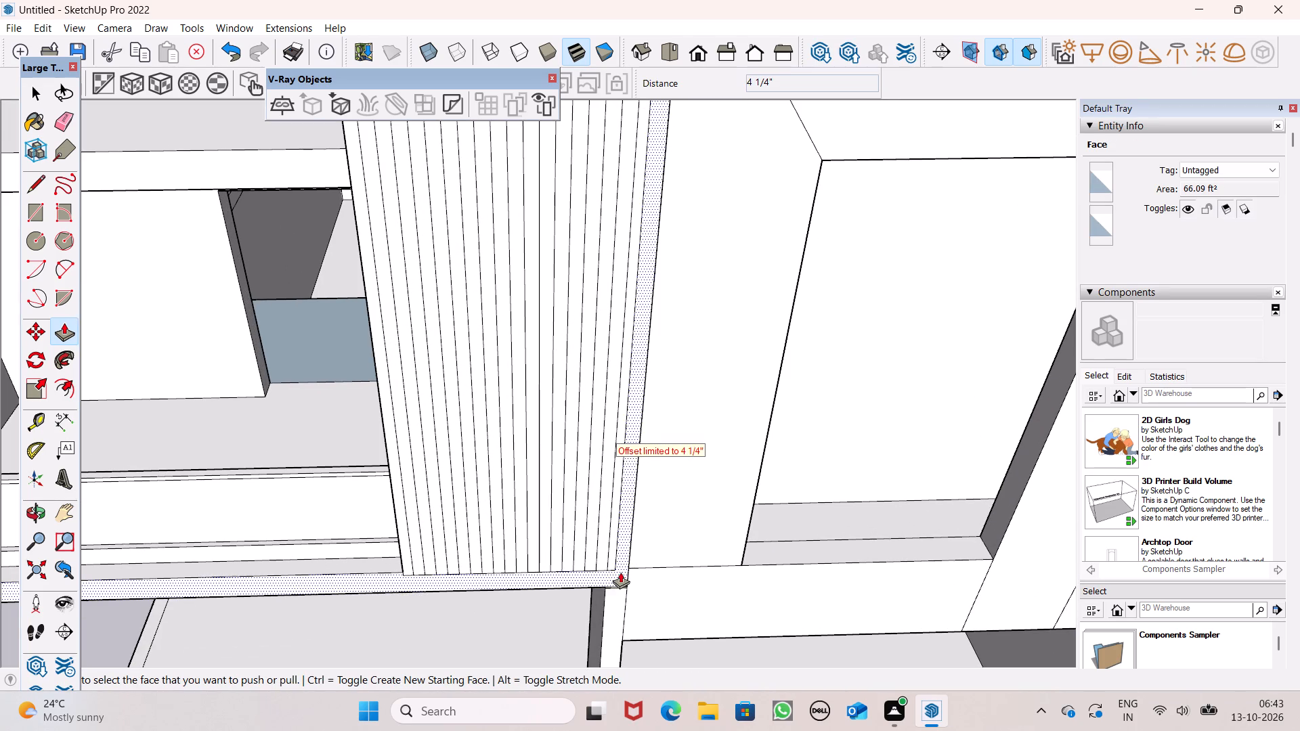
pyautogui.moveTo(621, 571); pyautogui.dragTo(621, 580)
pyautogui.scroll(-6, 664, 458)
pyautogui.scroll(1, 681, 491)
pyautogui.moveTo(681, 493); pyautogui.dragTo(695, 508, button='middle')
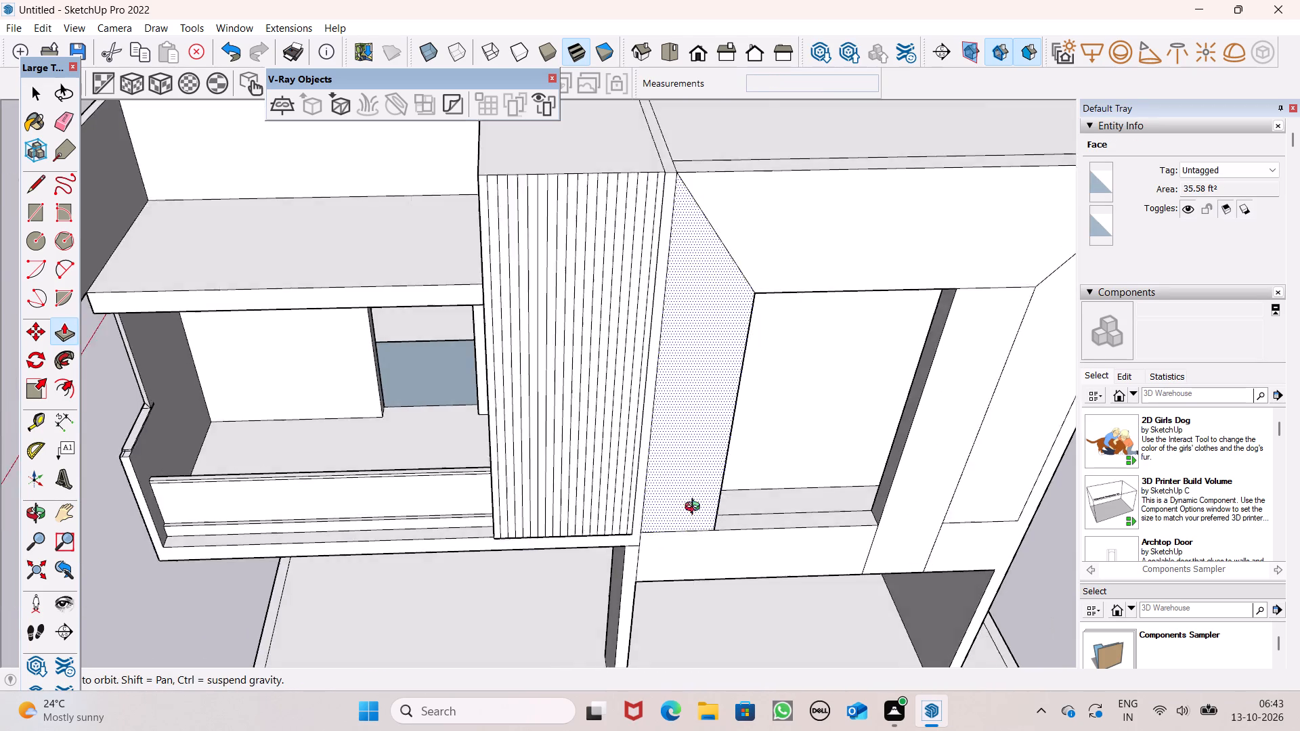
pyautogui.moveTo(695, 508); pyautogui.dragTo(917, 514, button='middle')
pyautogui.scroll(6, 787, 466)
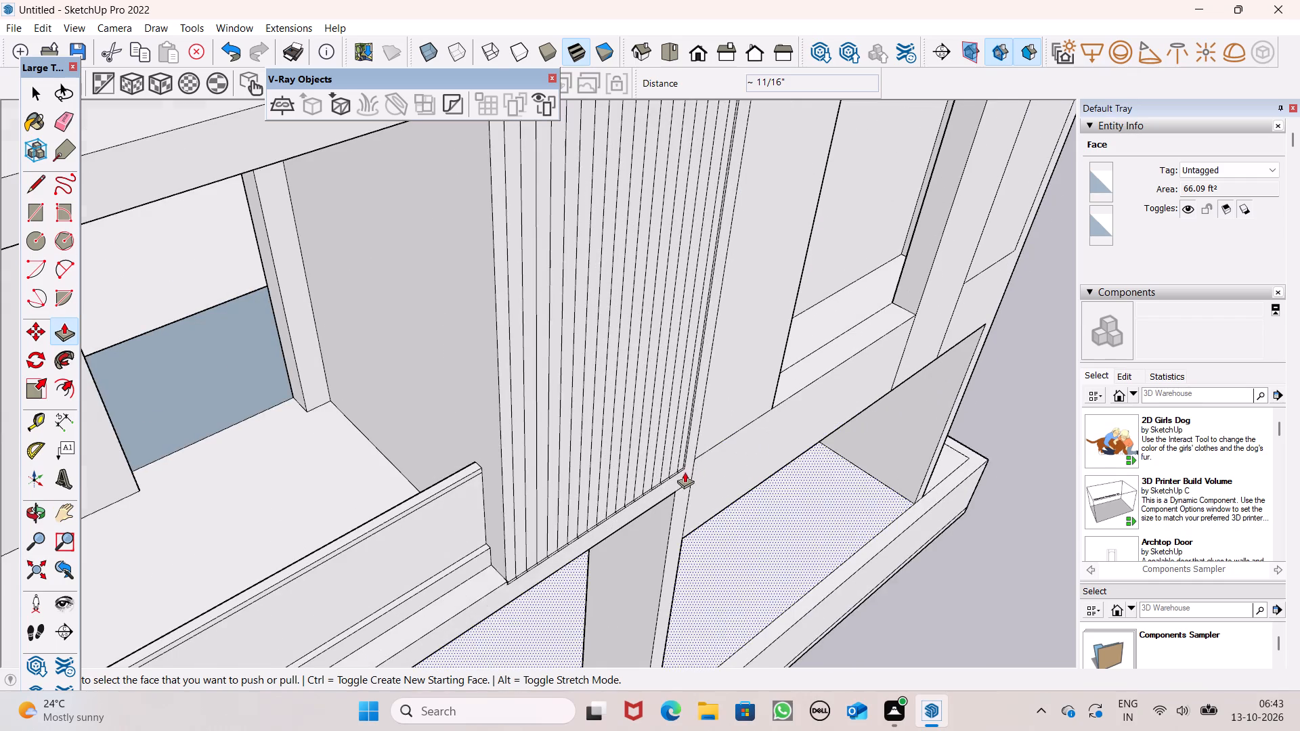
pyautogui.click(677, 474)
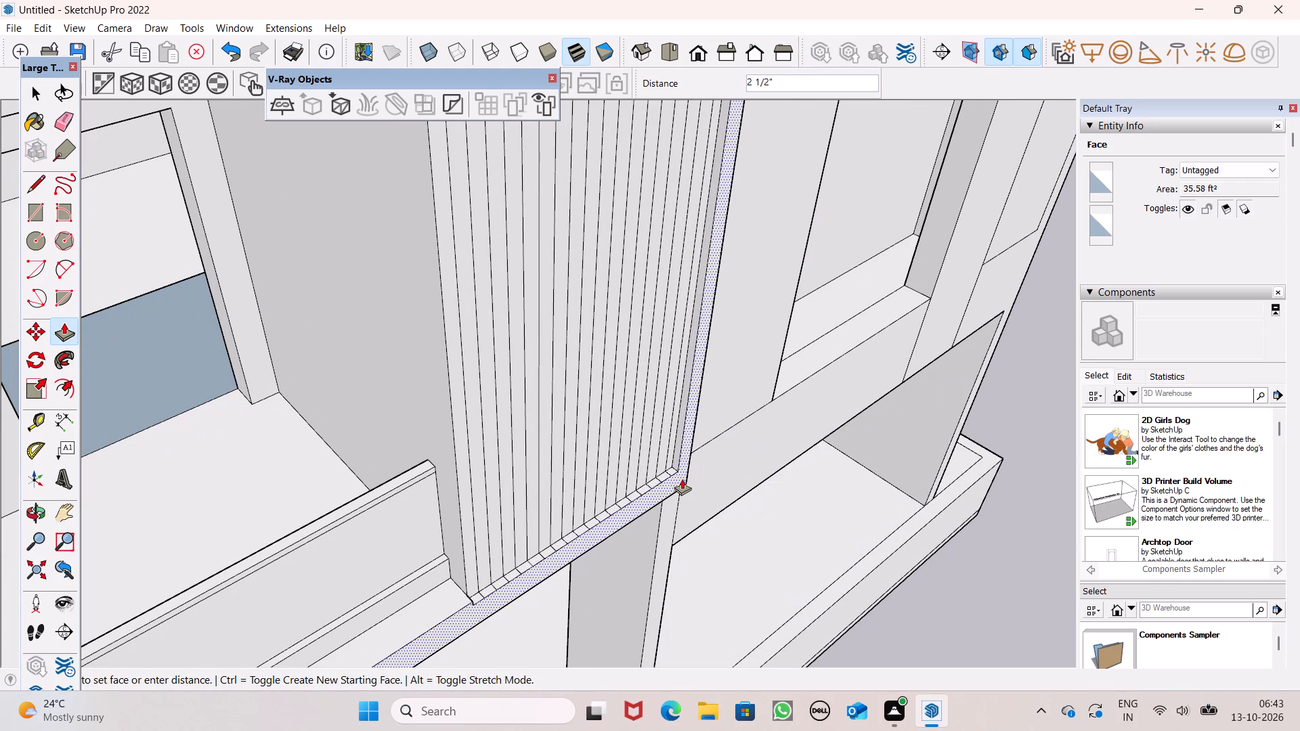
pyautogui.scroll(-6, 691, 424)
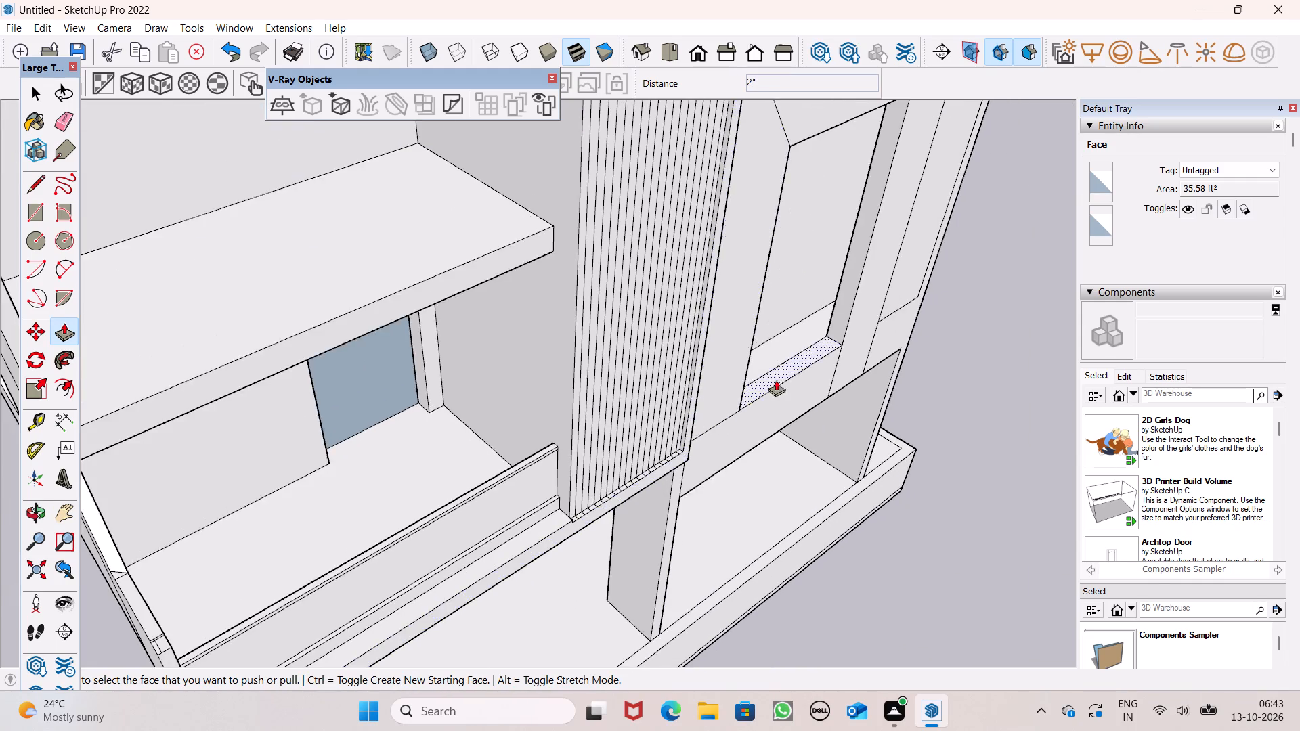
pyautogui.scroll(-5, 778, 380)
pyautogui.scroll(-1, 834, 460)
pyautogui.press('space')
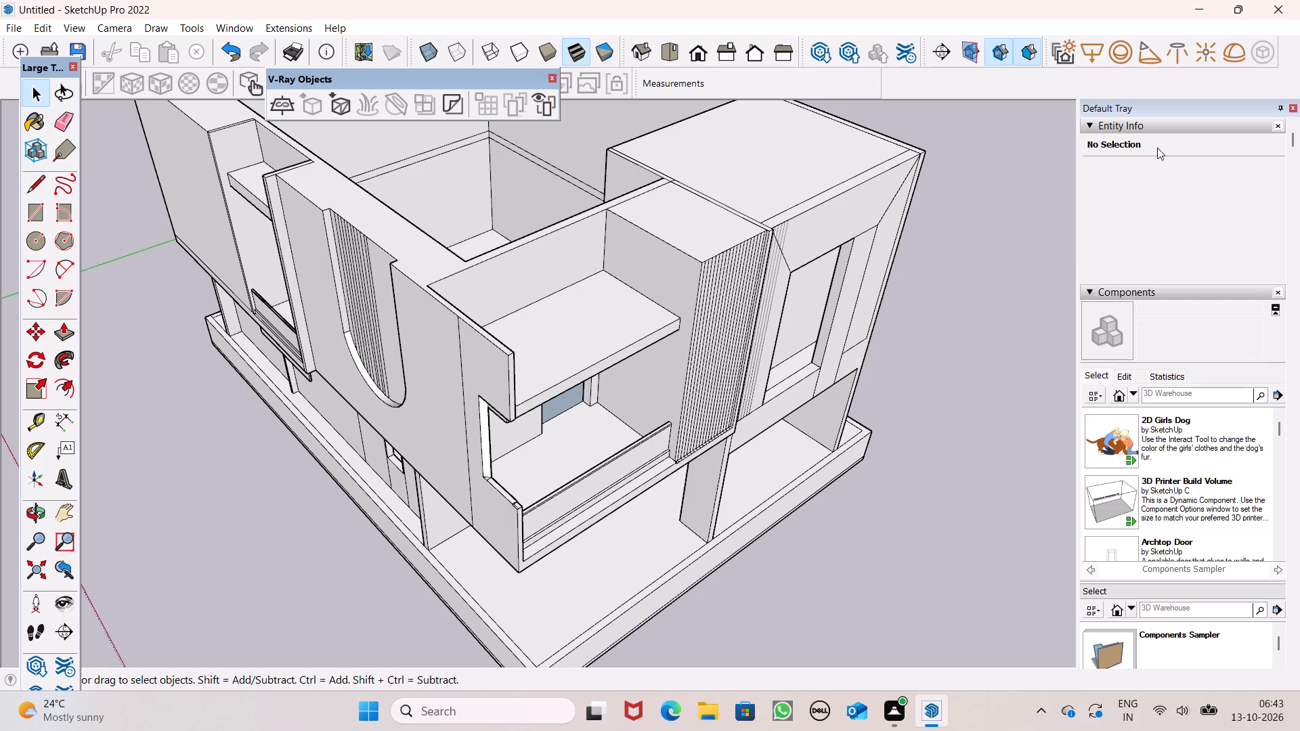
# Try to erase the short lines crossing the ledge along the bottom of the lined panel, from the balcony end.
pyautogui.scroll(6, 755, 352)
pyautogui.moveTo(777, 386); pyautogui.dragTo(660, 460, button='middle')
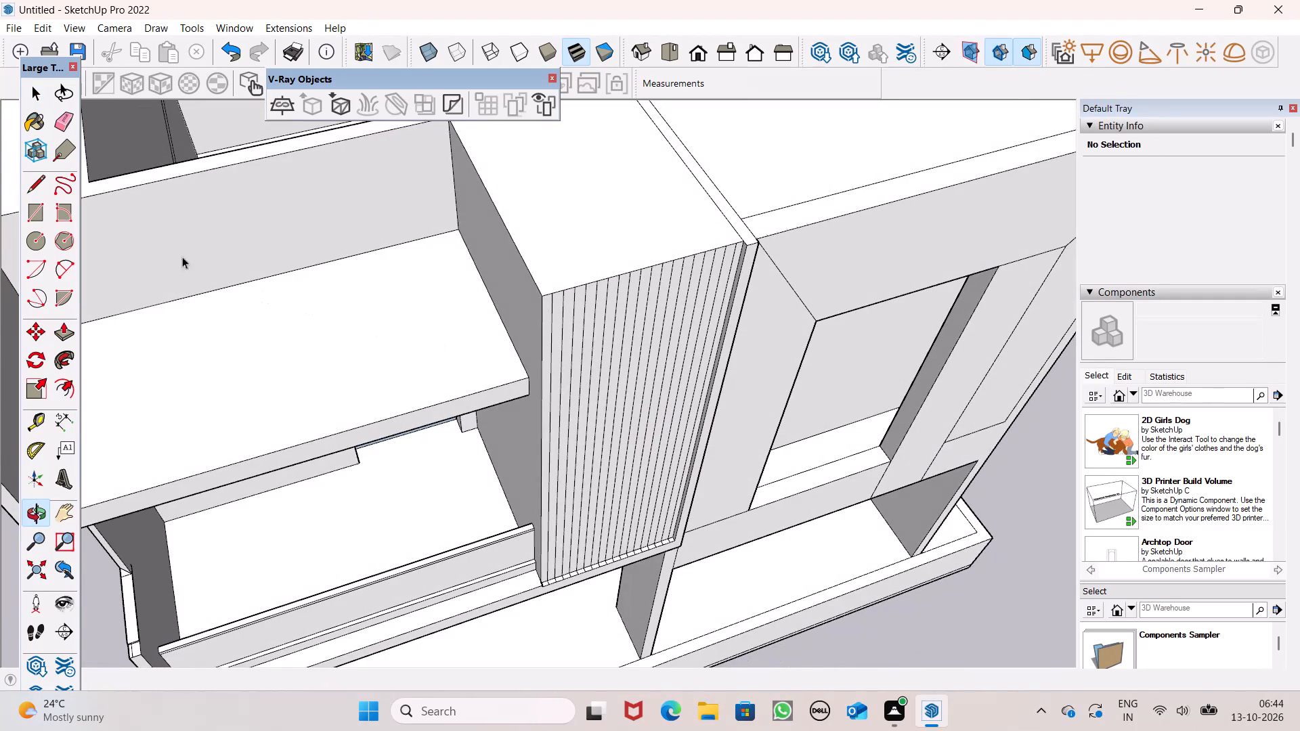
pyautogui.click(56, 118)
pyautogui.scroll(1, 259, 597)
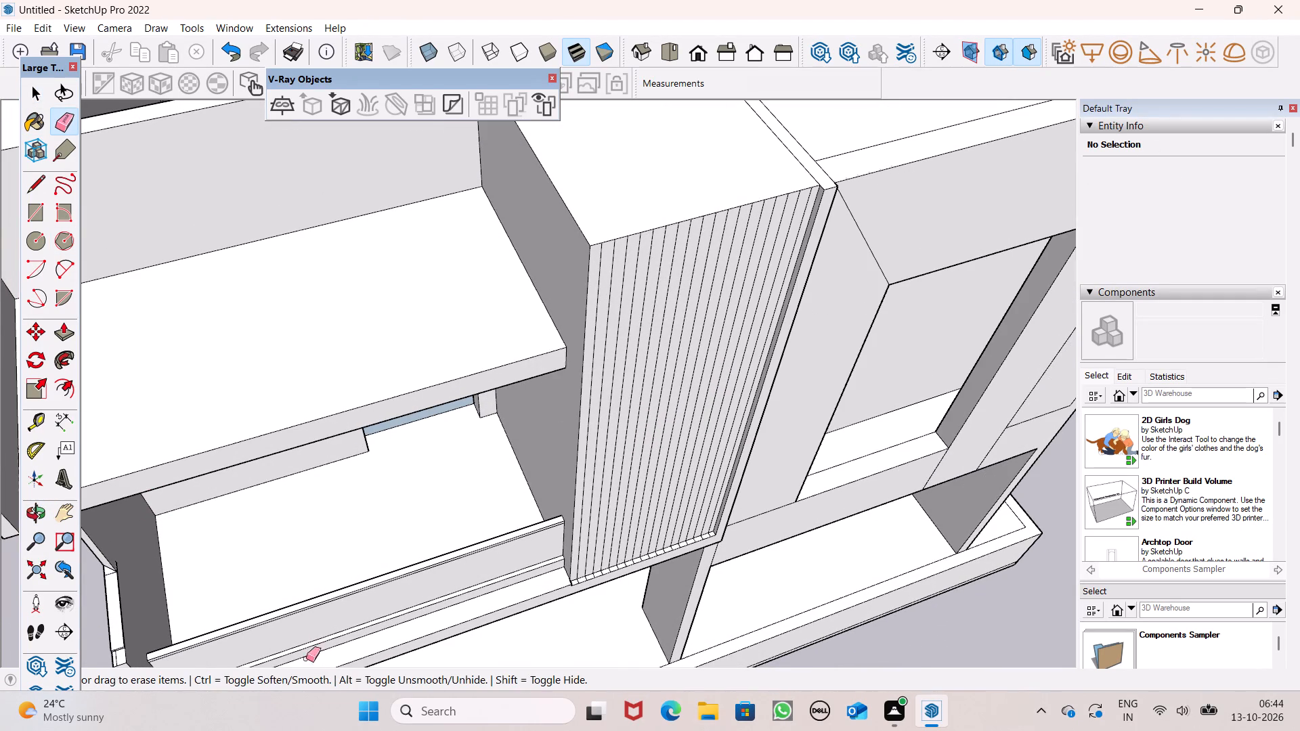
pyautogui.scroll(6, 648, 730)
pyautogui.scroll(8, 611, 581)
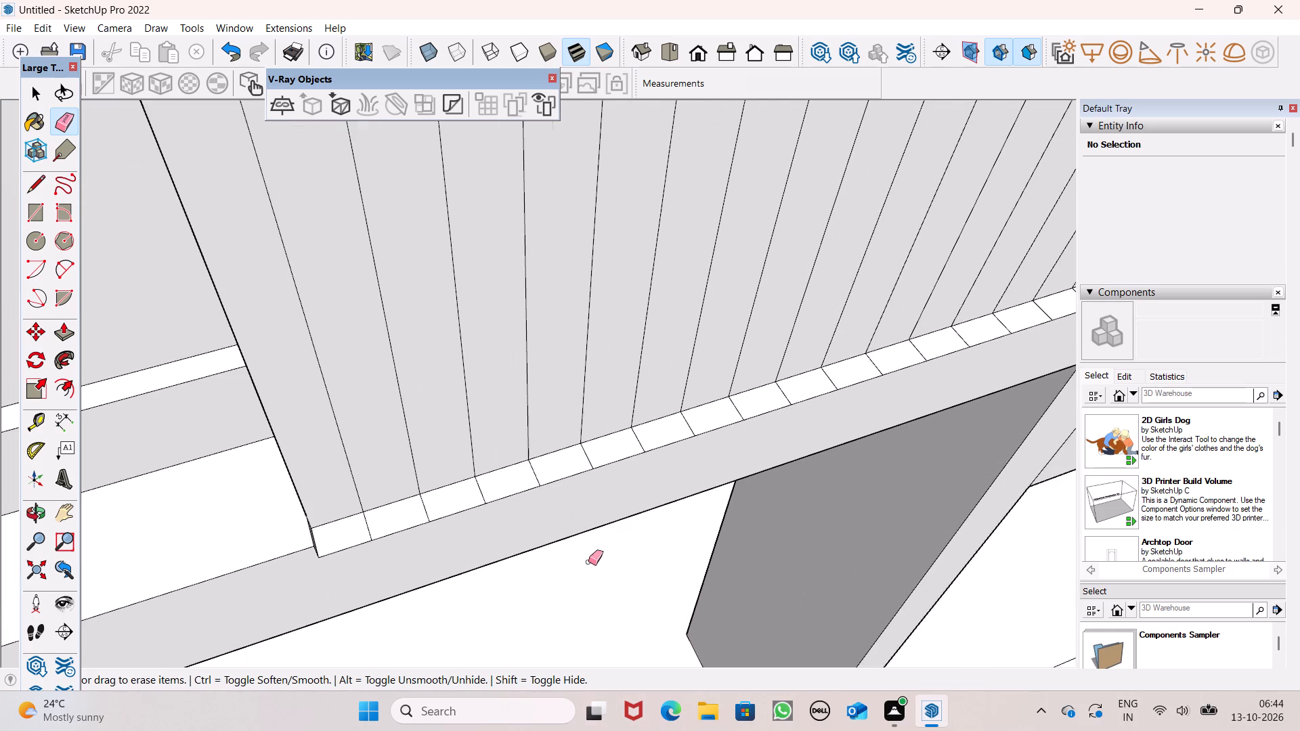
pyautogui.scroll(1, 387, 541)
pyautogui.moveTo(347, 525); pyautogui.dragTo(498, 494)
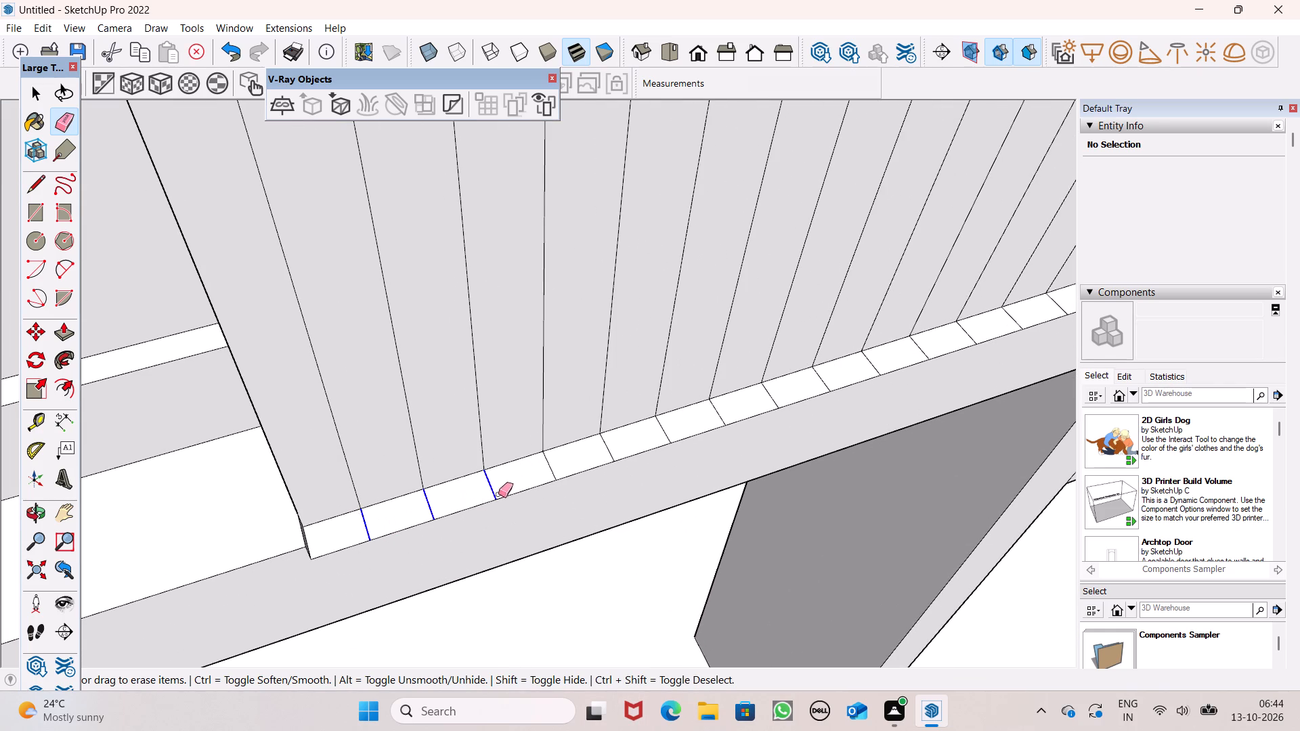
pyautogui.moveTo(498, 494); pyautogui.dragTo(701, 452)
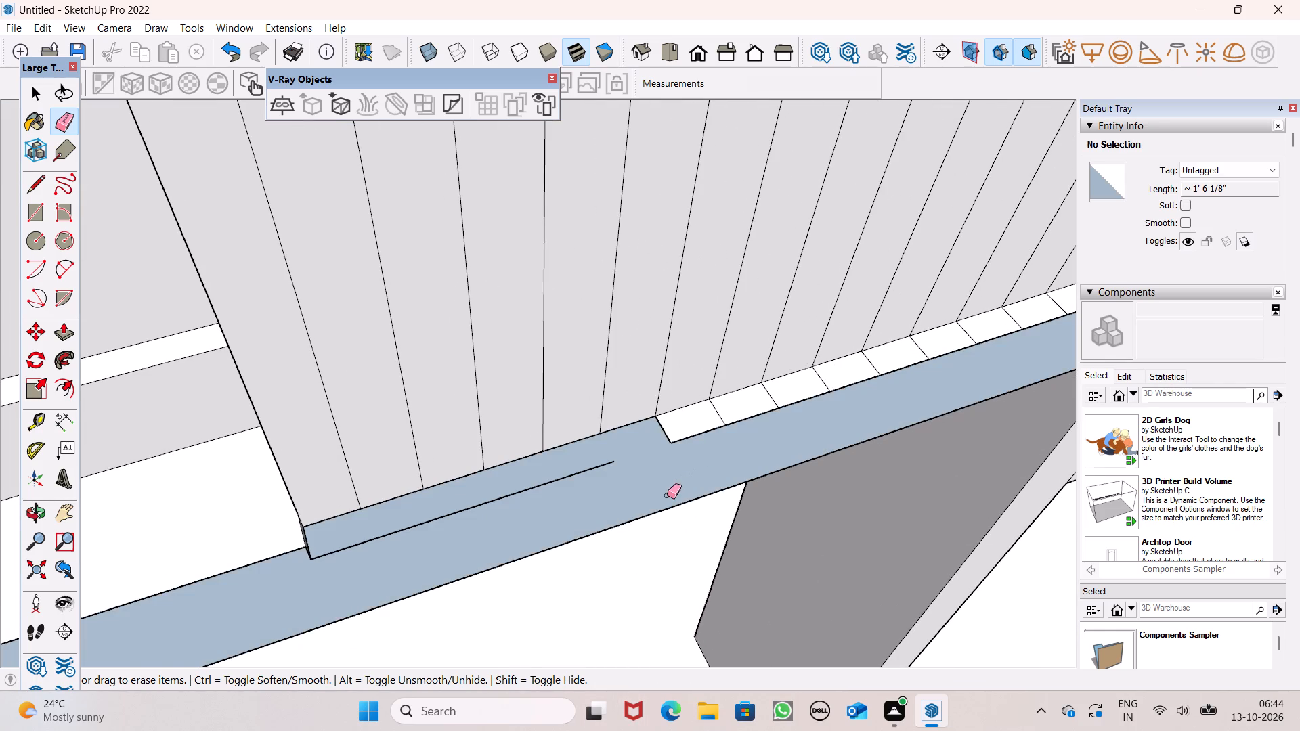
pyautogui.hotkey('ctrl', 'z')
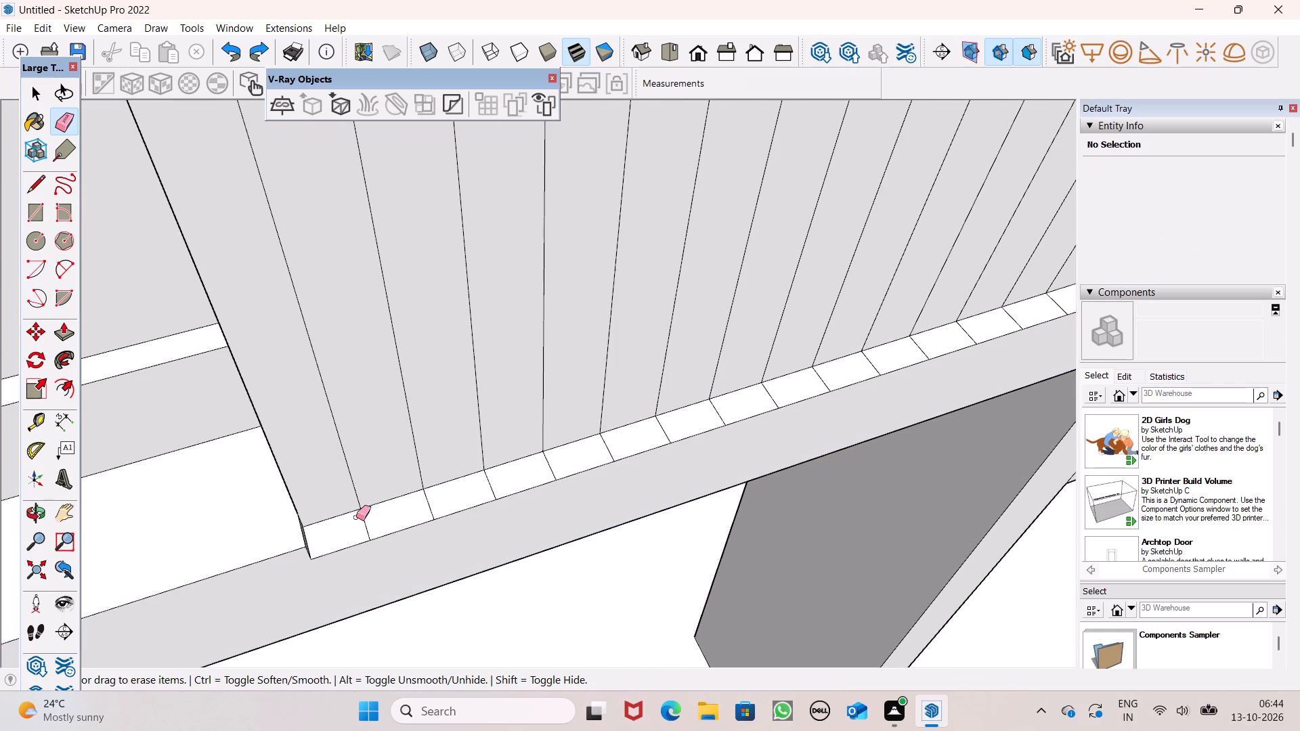
# Erase the first eight short lines crossing the ledge below the lined panel, starting at the balcony end.
pyautogui.moveTo(364, 522); pyautogui.dragTo(608, 447)
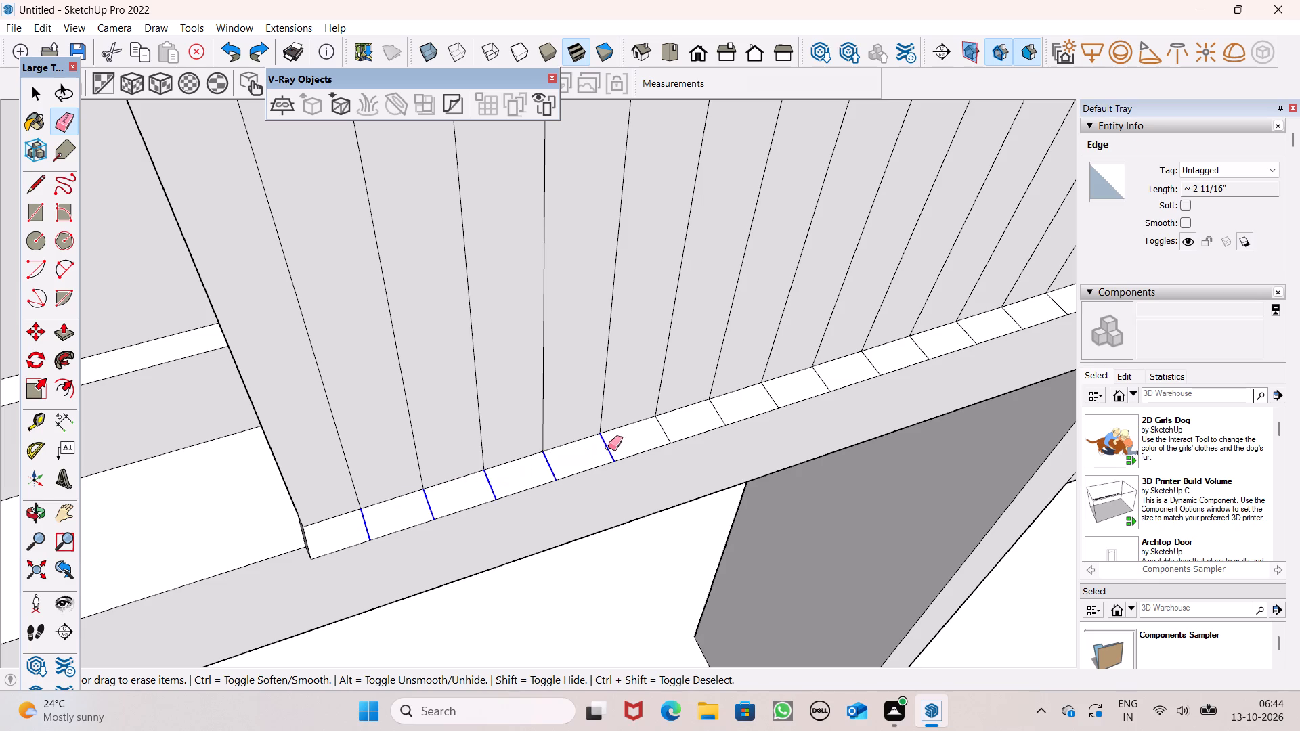
pyautogui.moveTo(608, 447); pyautogui.dragTo(787, 396)
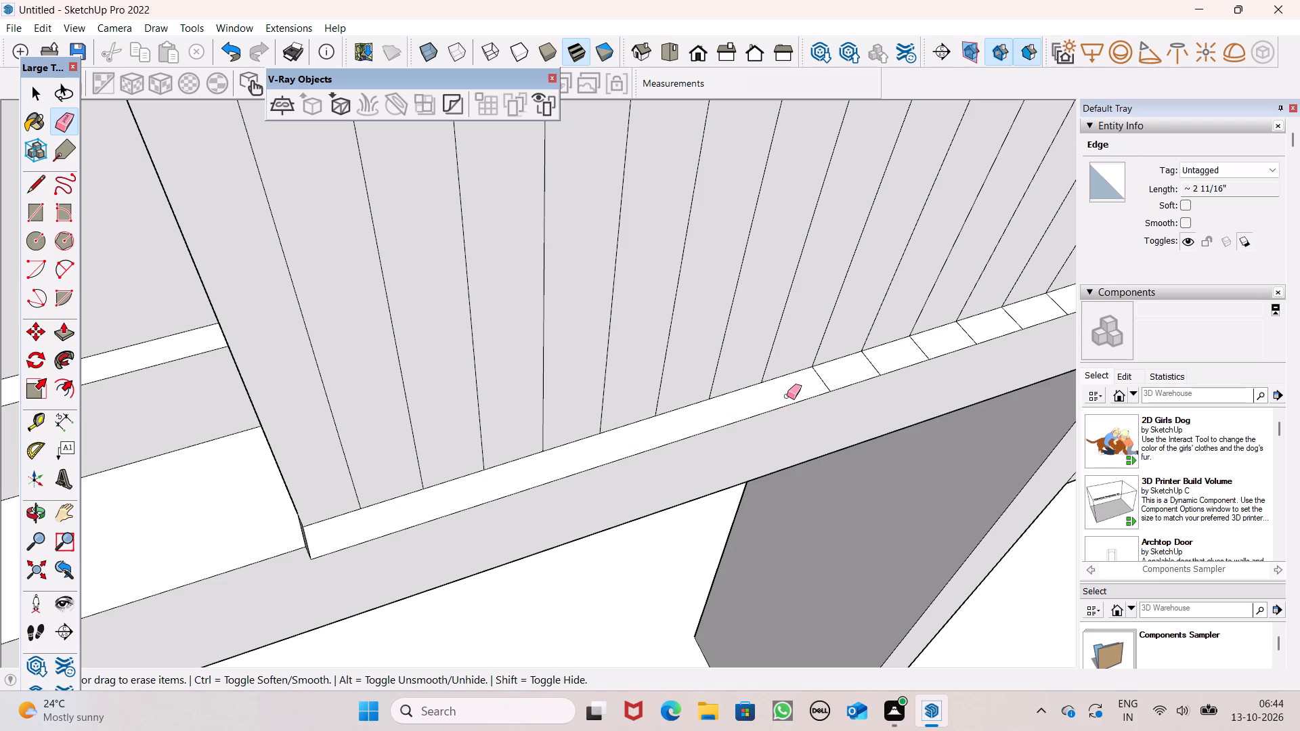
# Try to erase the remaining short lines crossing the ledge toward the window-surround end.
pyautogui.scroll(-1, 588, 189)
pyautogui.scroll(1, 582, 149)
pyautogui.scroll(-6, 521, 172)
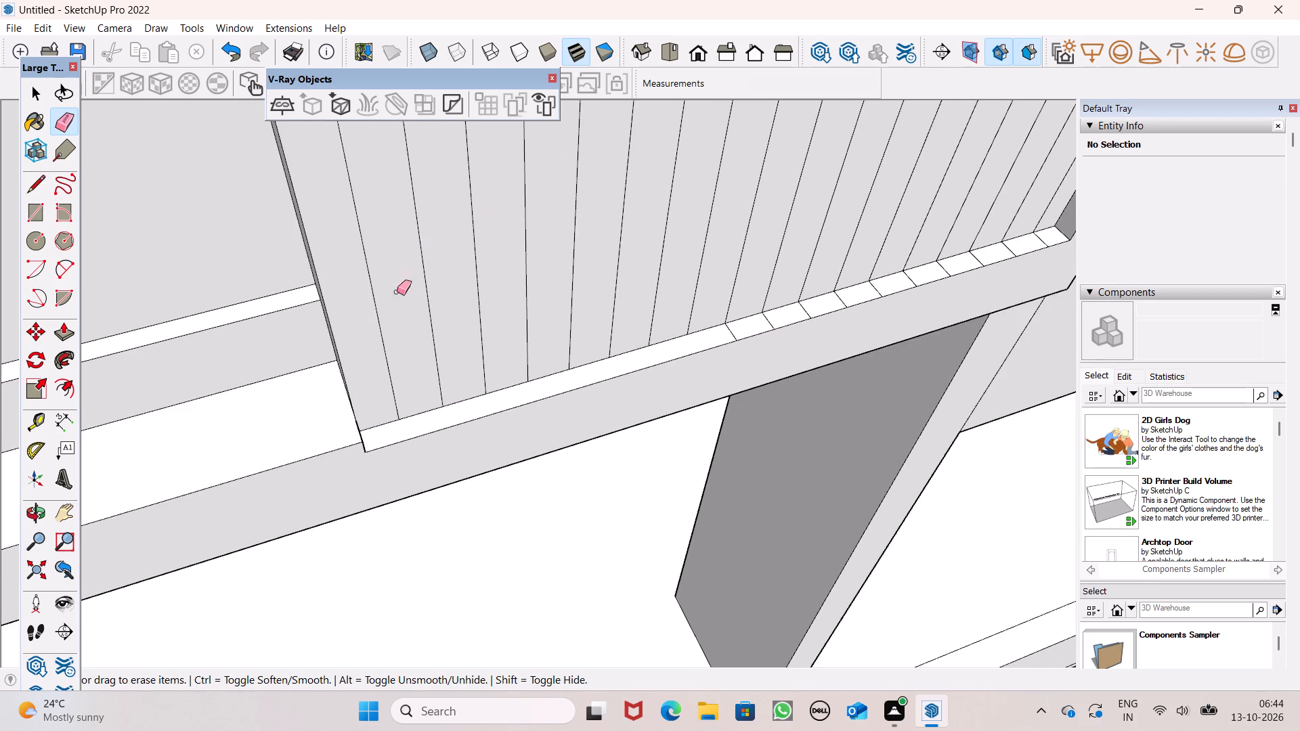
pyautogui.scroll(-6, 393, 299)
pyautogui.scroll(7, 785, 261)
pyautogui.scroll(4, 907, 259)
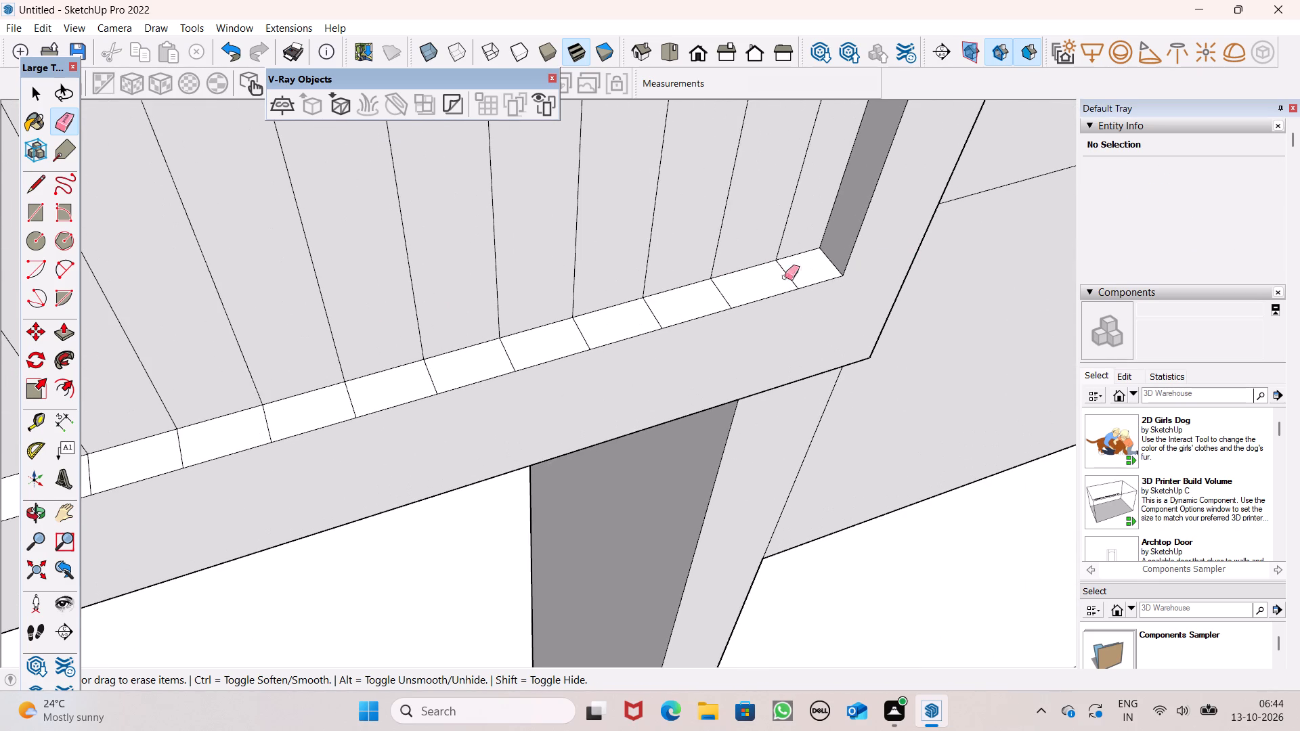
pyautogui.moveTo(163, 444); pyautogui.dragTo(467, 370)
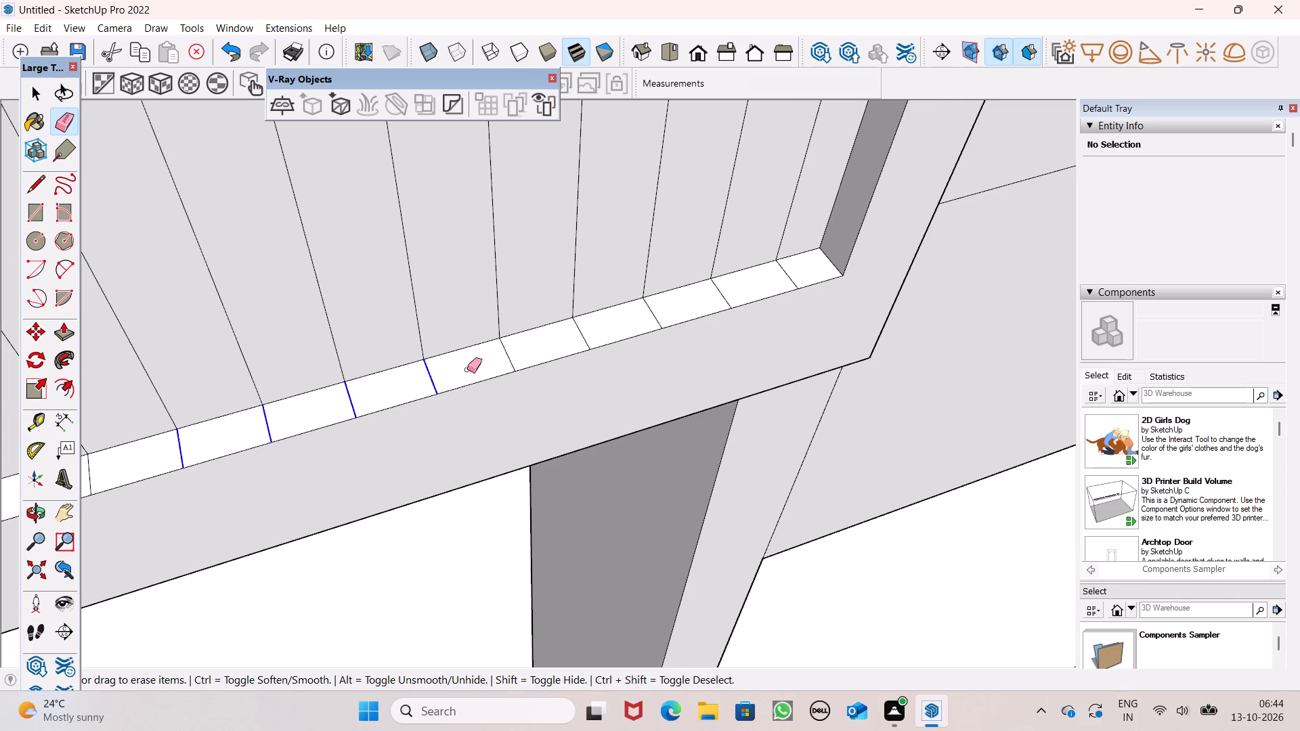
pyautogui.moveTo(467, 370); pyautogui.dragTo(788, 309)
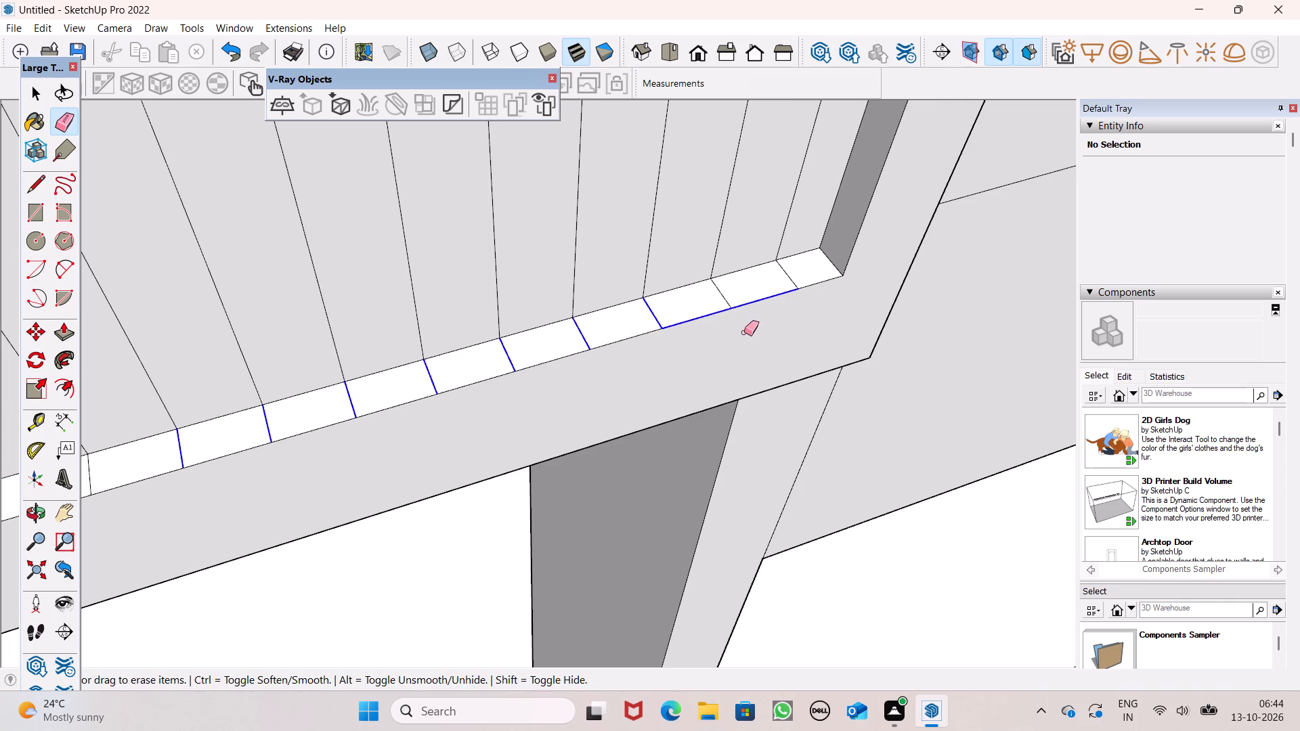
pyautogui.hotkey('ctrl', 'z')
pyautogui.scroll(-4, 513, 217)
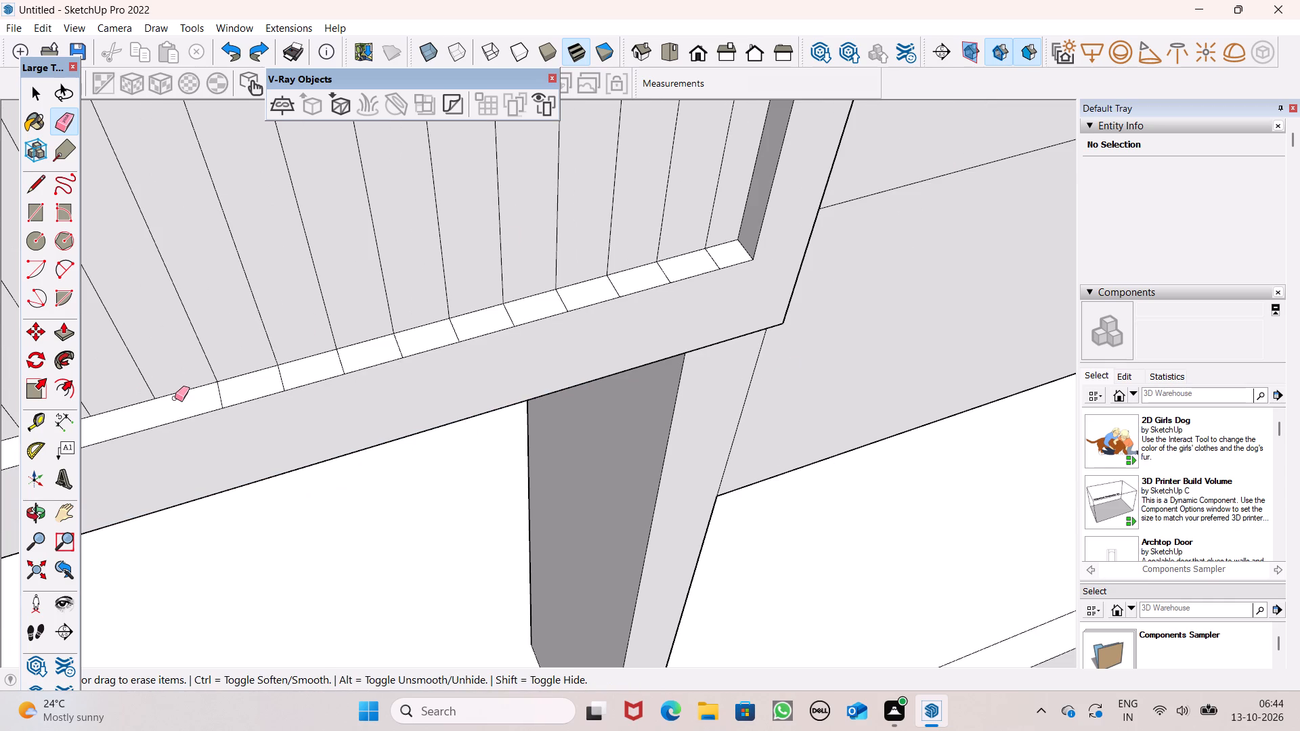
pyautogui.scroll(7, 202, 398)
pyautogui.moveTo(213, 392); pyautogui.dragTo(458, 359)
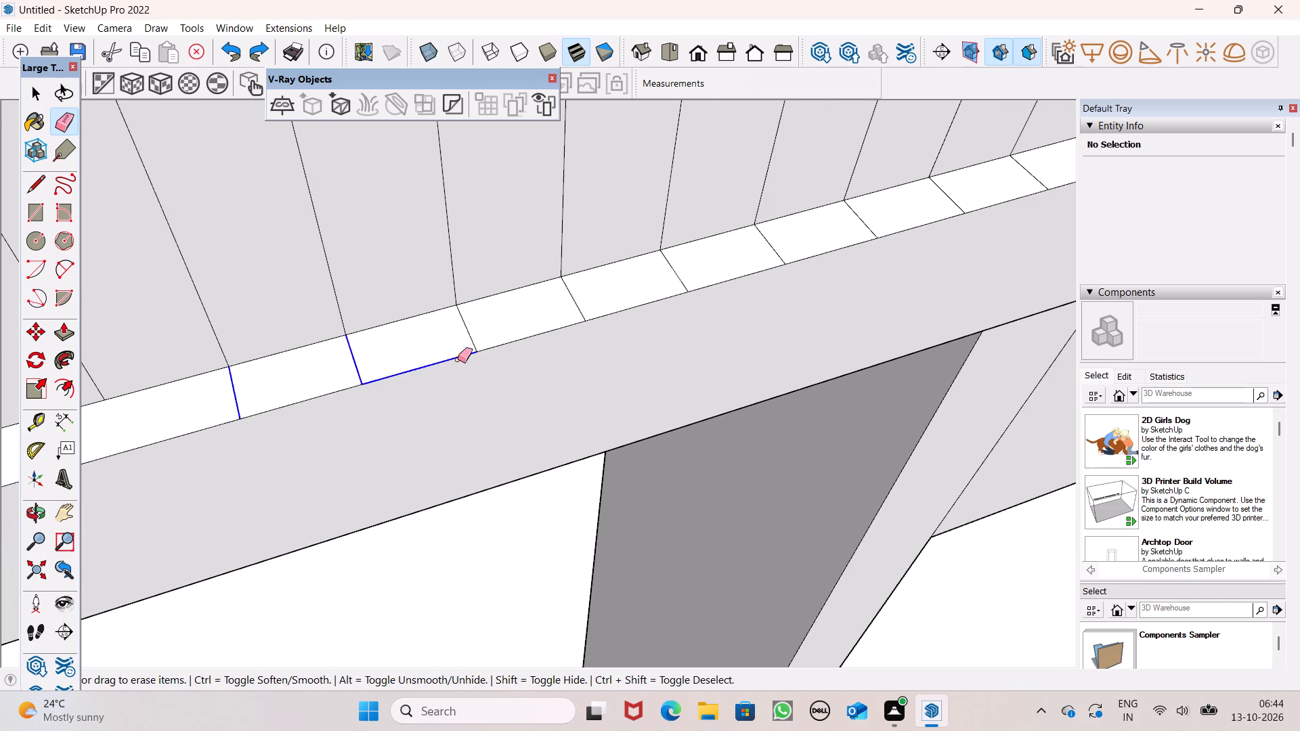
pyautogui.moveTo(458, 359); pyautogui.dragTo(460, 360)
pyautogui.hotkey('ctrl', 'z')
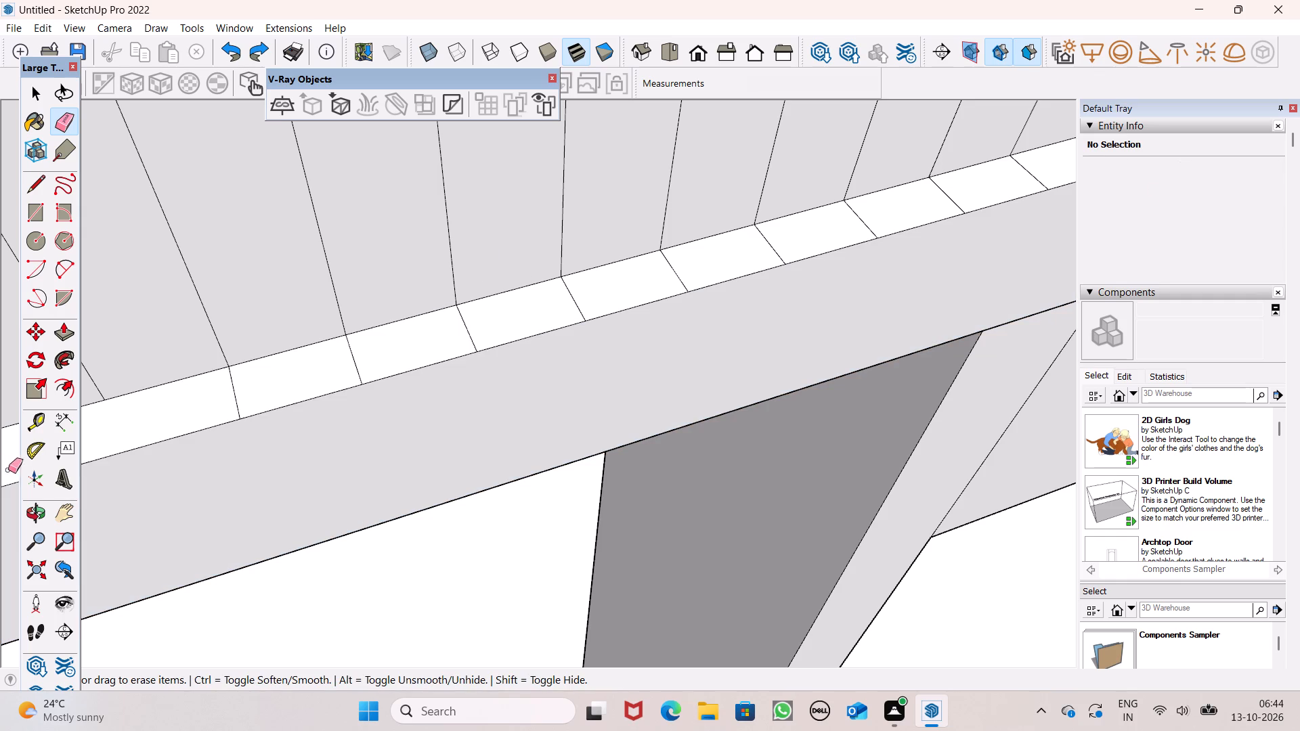
# Erase all remaining short lines crossing the ledge below the lined panel, up to its corner at the window-surround end.
pyautogui.moveTo(228, 393); pyautogui.dragTo(492, 330)
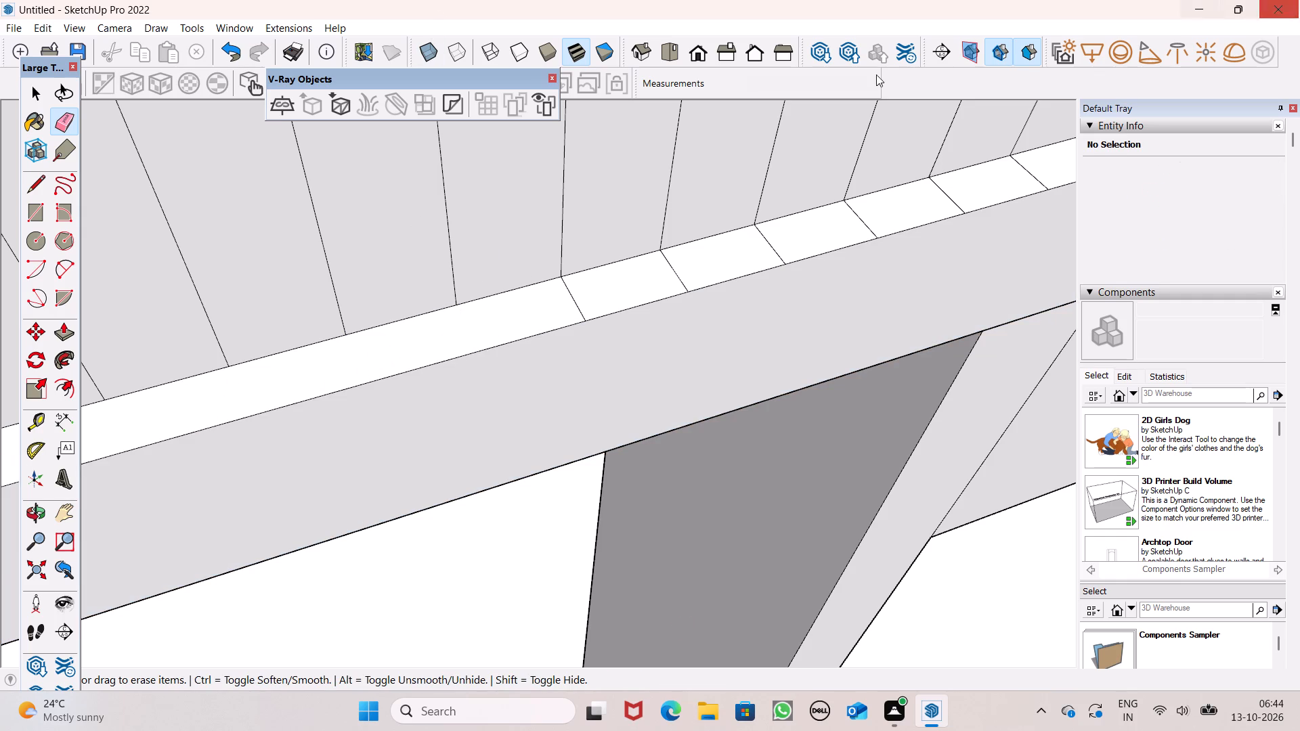
pyautogui.scroll(-6, 338, 376)
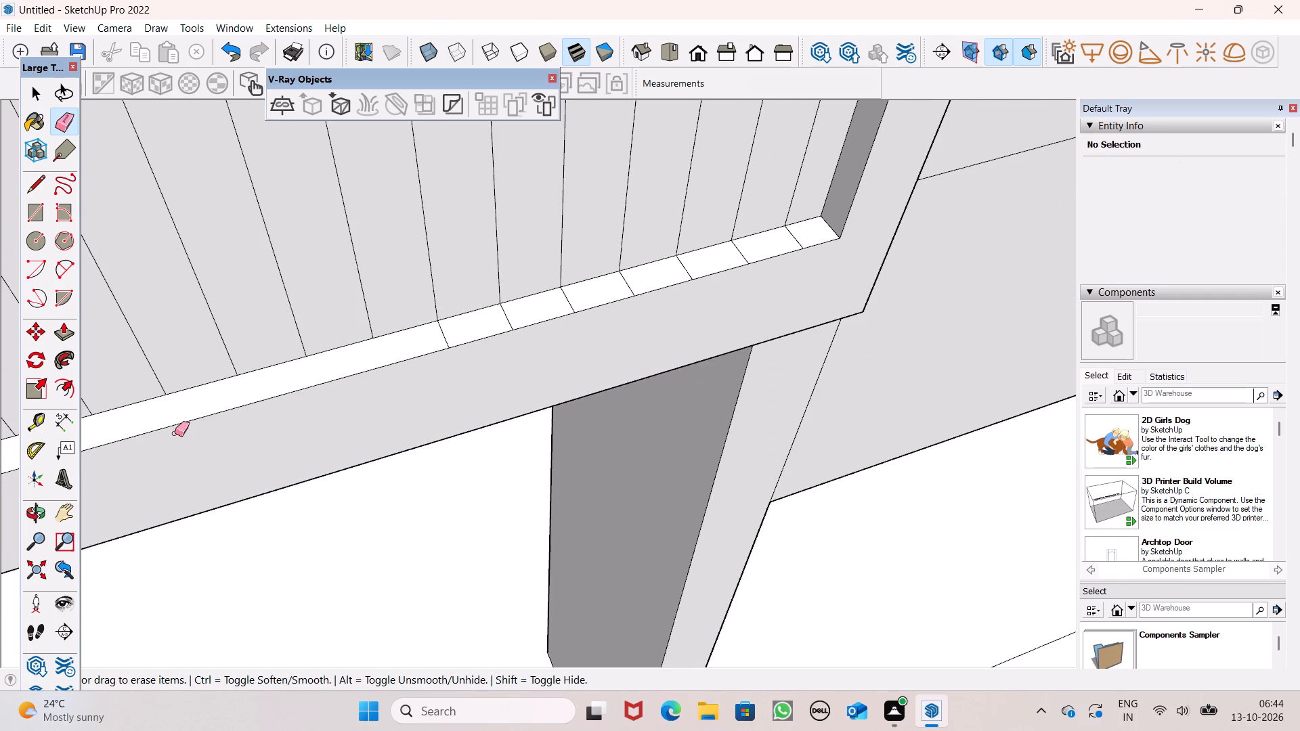
pyautogui.scroll(4, 607, 235)
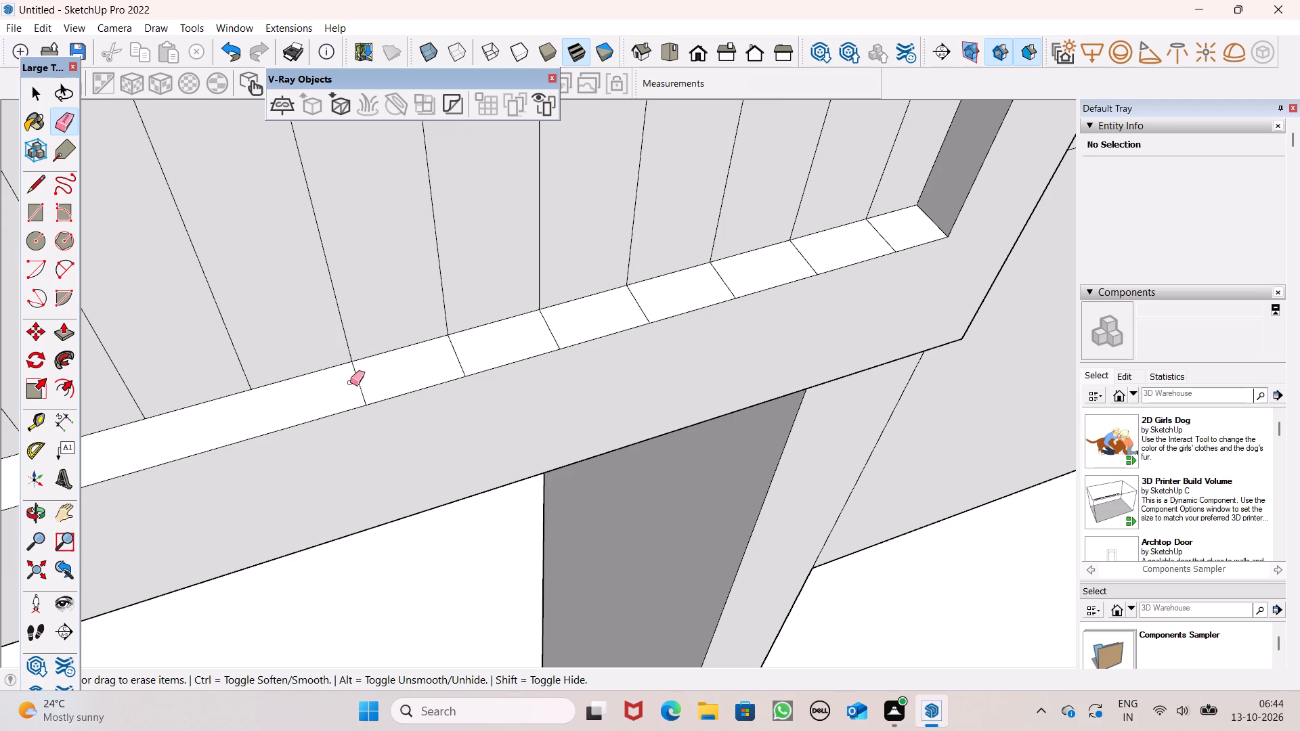
pyautogui.moveTo(355, 376); pyautogui.dragTo(729, 279)
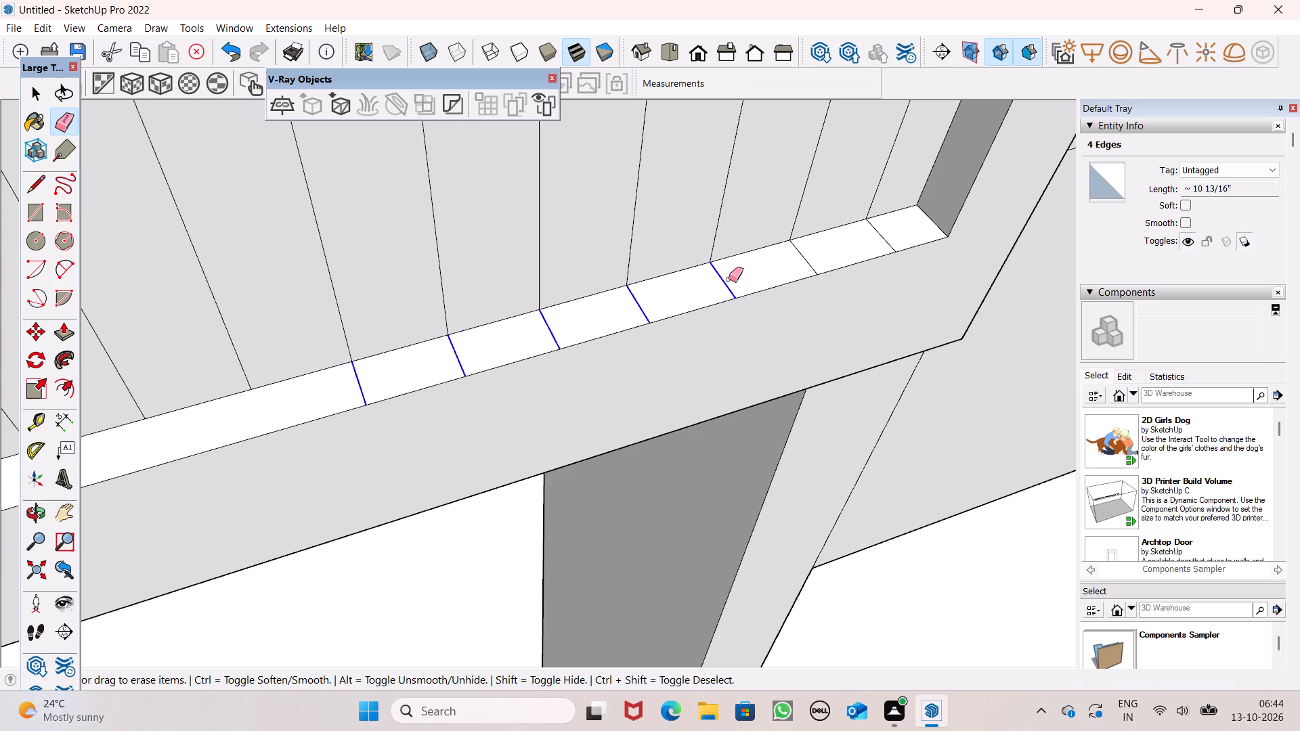
pyautogui.moveTo(729, 279); pyautogui.dragTo(806, 256)
pyautogui.scroll(-6, 593, 421)
pyautogui.scroll(3, 689, 344)
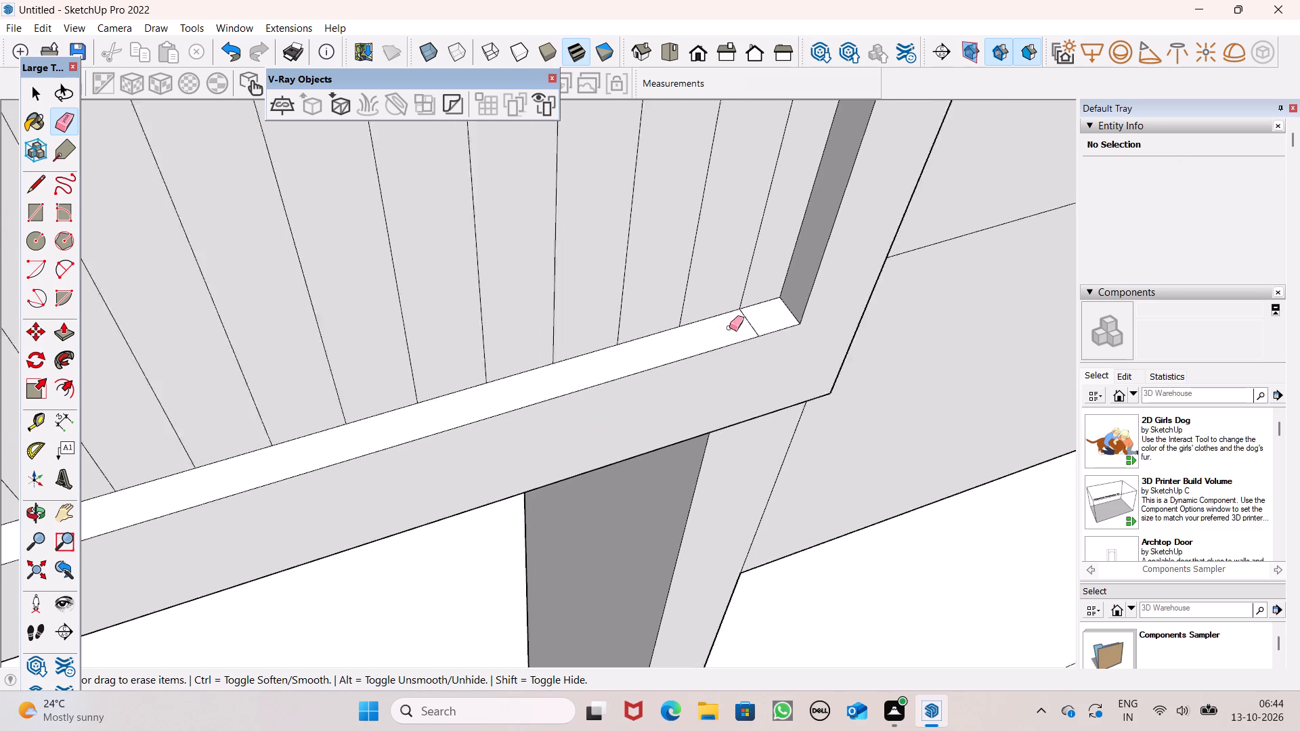
pyautogui.scroll(2, 729, 328)
pyautogui.moveTo(764, 319); pyautogui.dragTo(743, 330)
pyautogui.press('space')
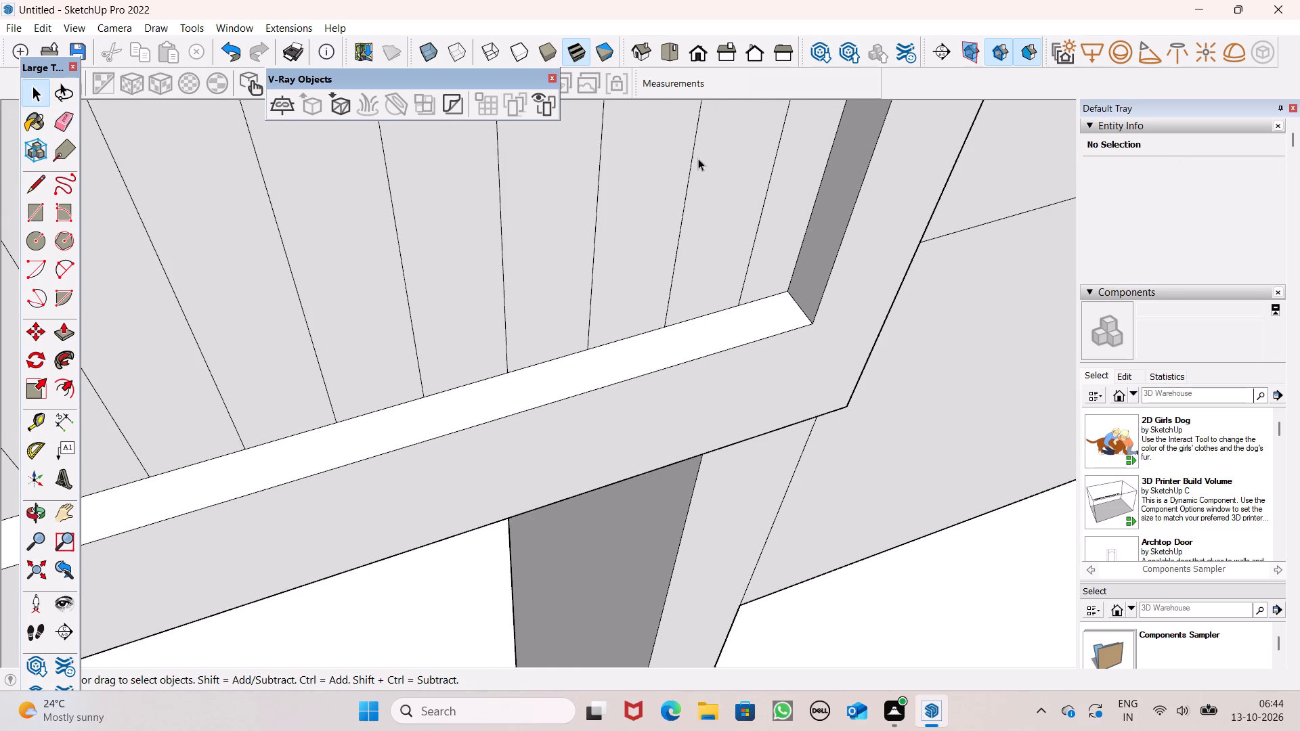
pyautogui.scroll(-2, 666, 359)
pyautogui.scroll(-5, 736, 401)
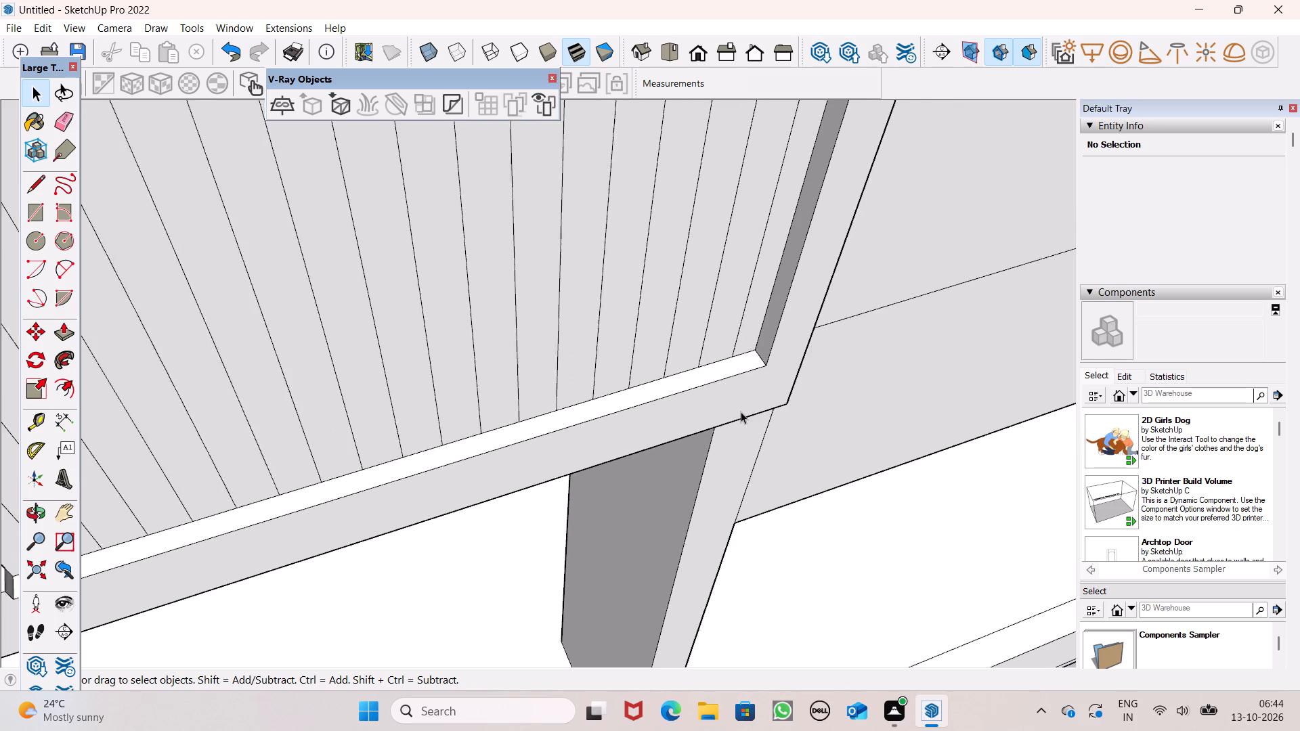
# Examine the lined panel, its cleaned ledge and the adjoining window surround from outside for leftover lines.
pyautogui.scroll(-2, 741, 412)
pyautogui.scroll(-12, 785, 364)
pyautogui.scroll(-14, 768, 367)
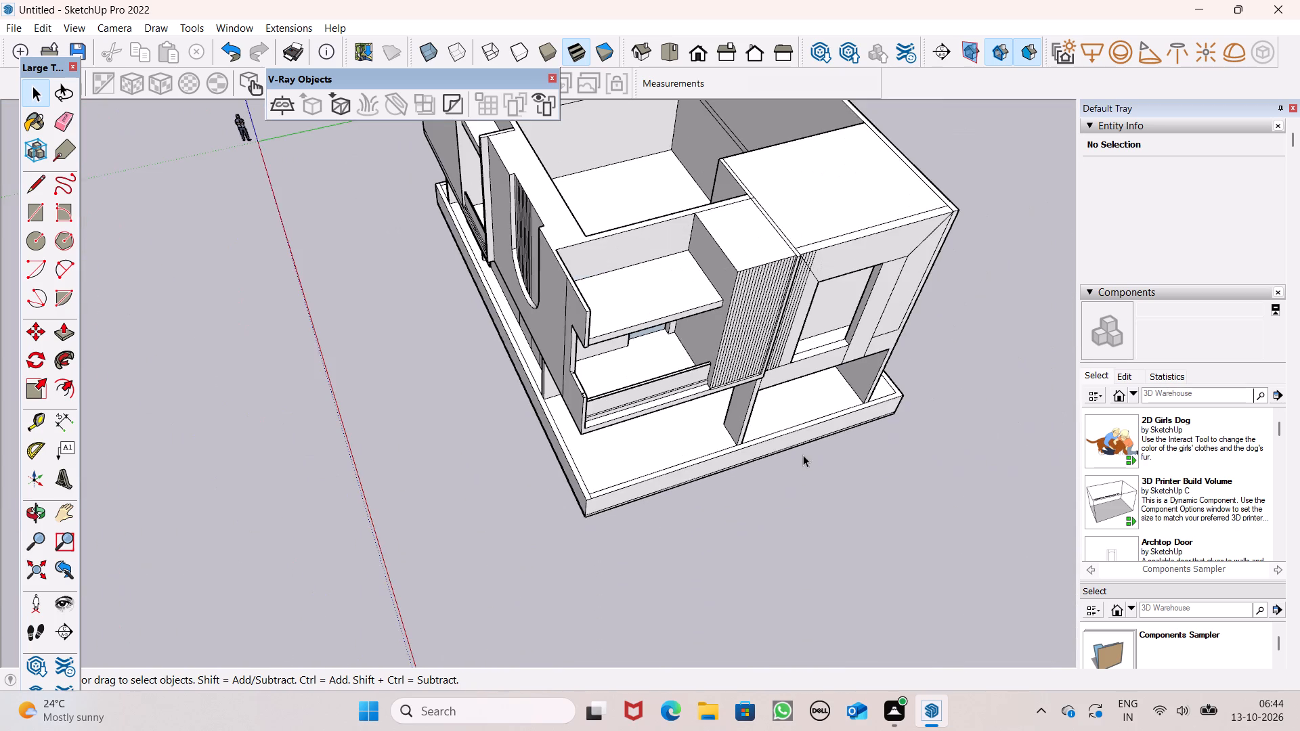
pyautogui.moveTo(800, 458); pyautogui.dragTo(511, 355, button='middle')
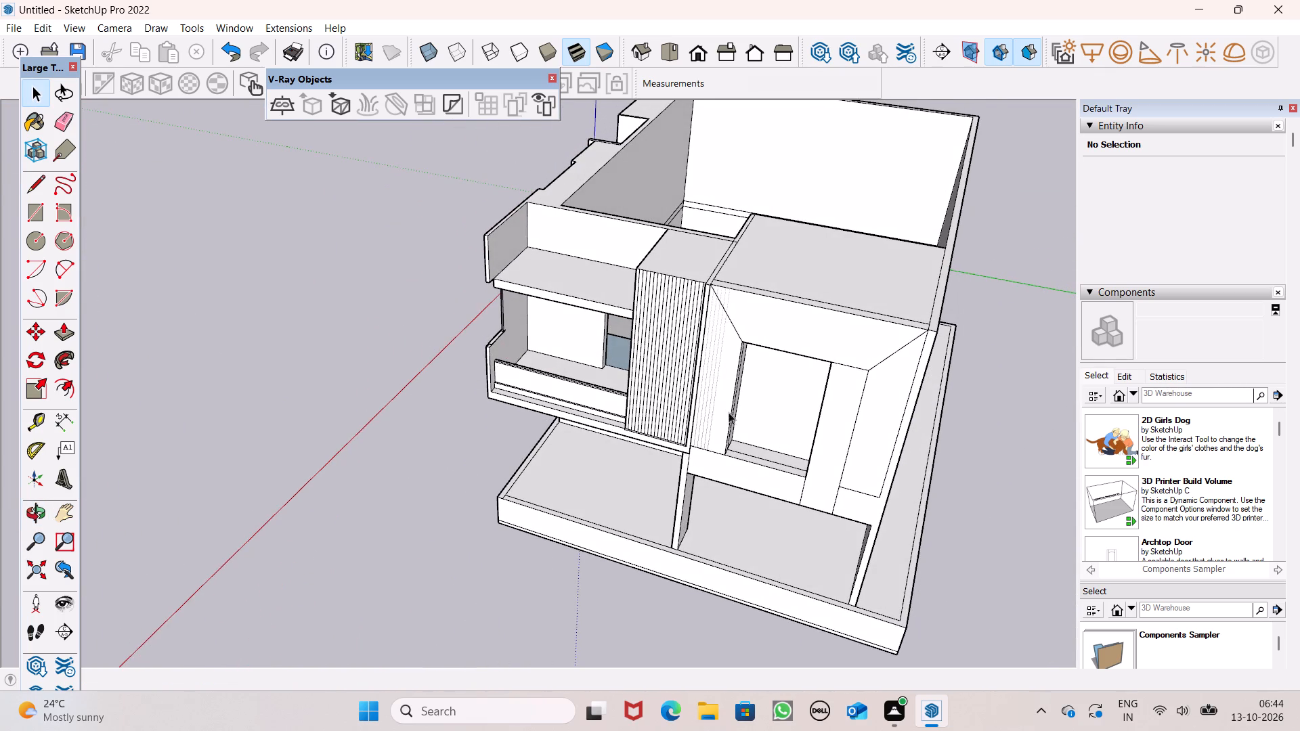
pyautogui.scroll(8, 725, 399)
pyautogui.moveTo(722, 508); pyautogui.dragTo(768, 562, button='middle')
pyautogui.moveTo(750, 541); pyautogui.dragTo(796, 561, button='middle')
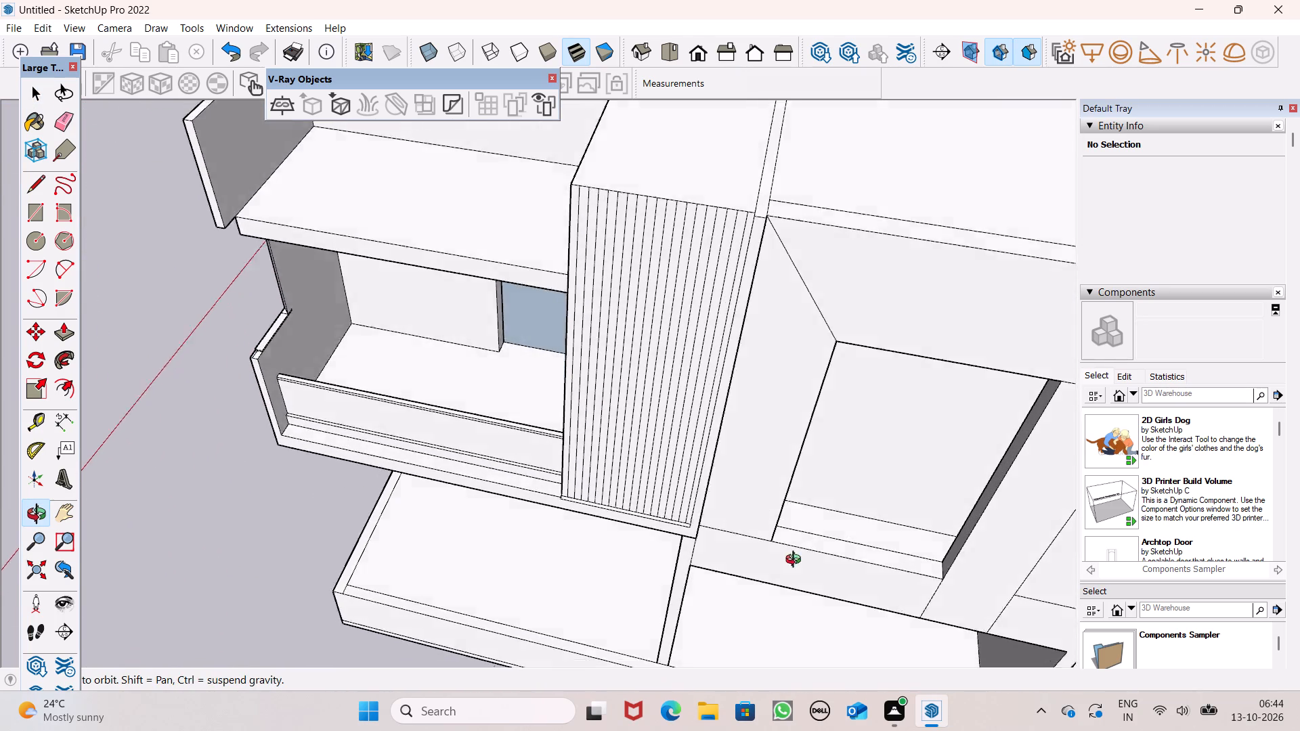
pyautogui.moveTo(796, 561); pyautogui.dragTo(653, 502, button='middle')
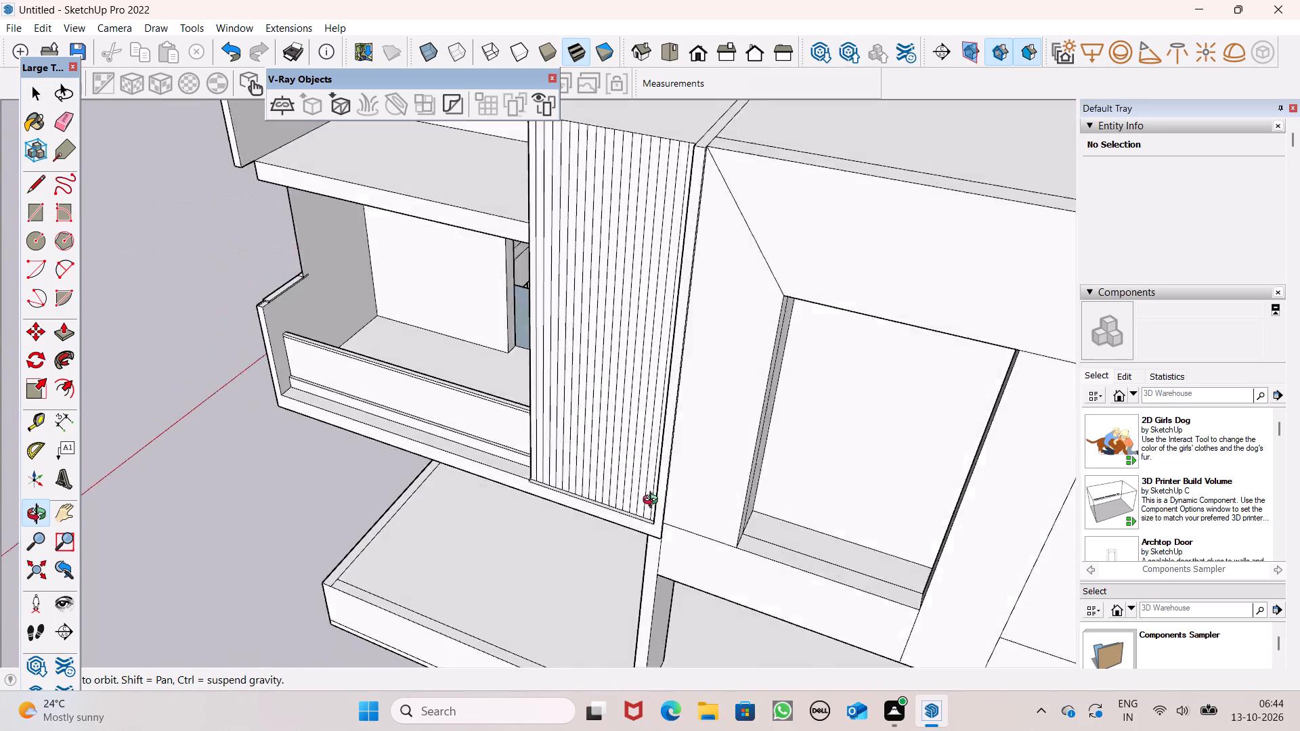
pyautogui.moveTo(653, 502); pyautogui.dragTo(638, 502, button='middle')
pyautogui.click(712, 424)
pyautogui.scroll(-10, 687, 445)
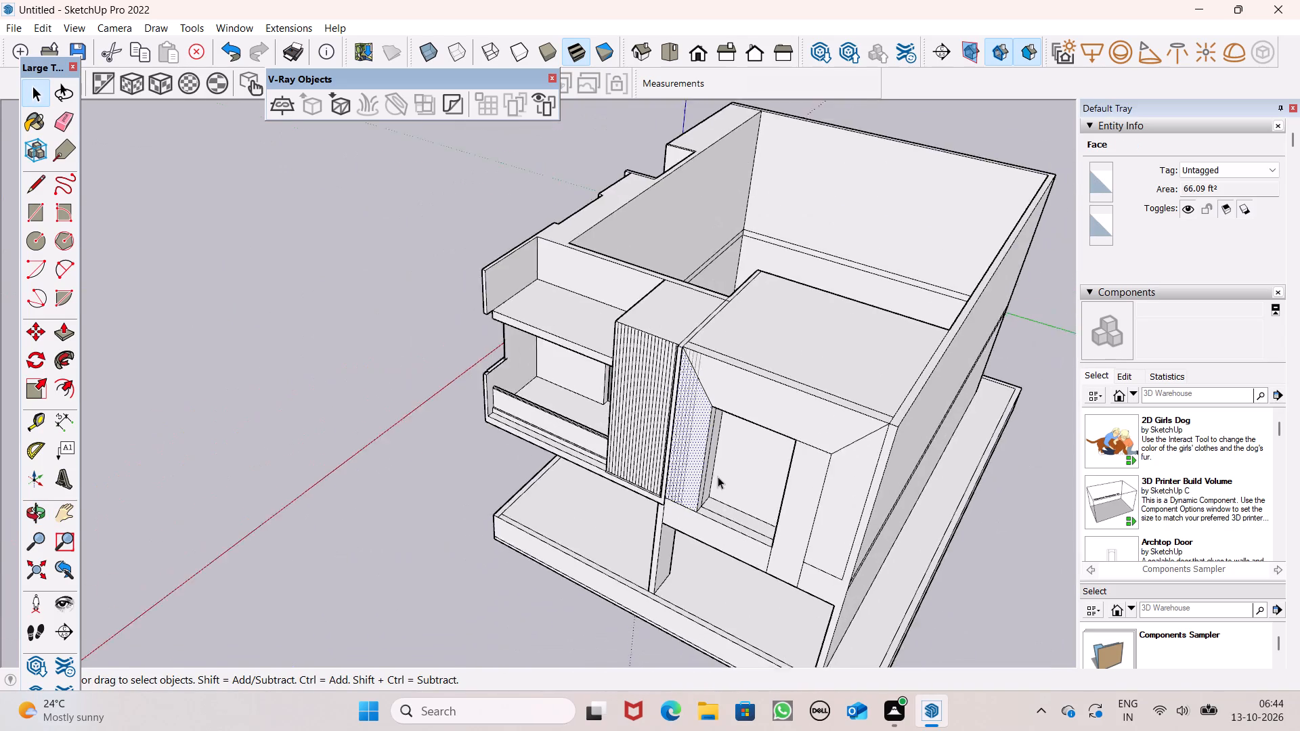
pyautogui.scroll(-4, 718, 477)
pyautogui.press('space')
pyautogui.click(454, 496)
# Delete the stray vertical lines on the window surround's side face next to the lined panel.
pyautogui.scroll(8, 689, 389)
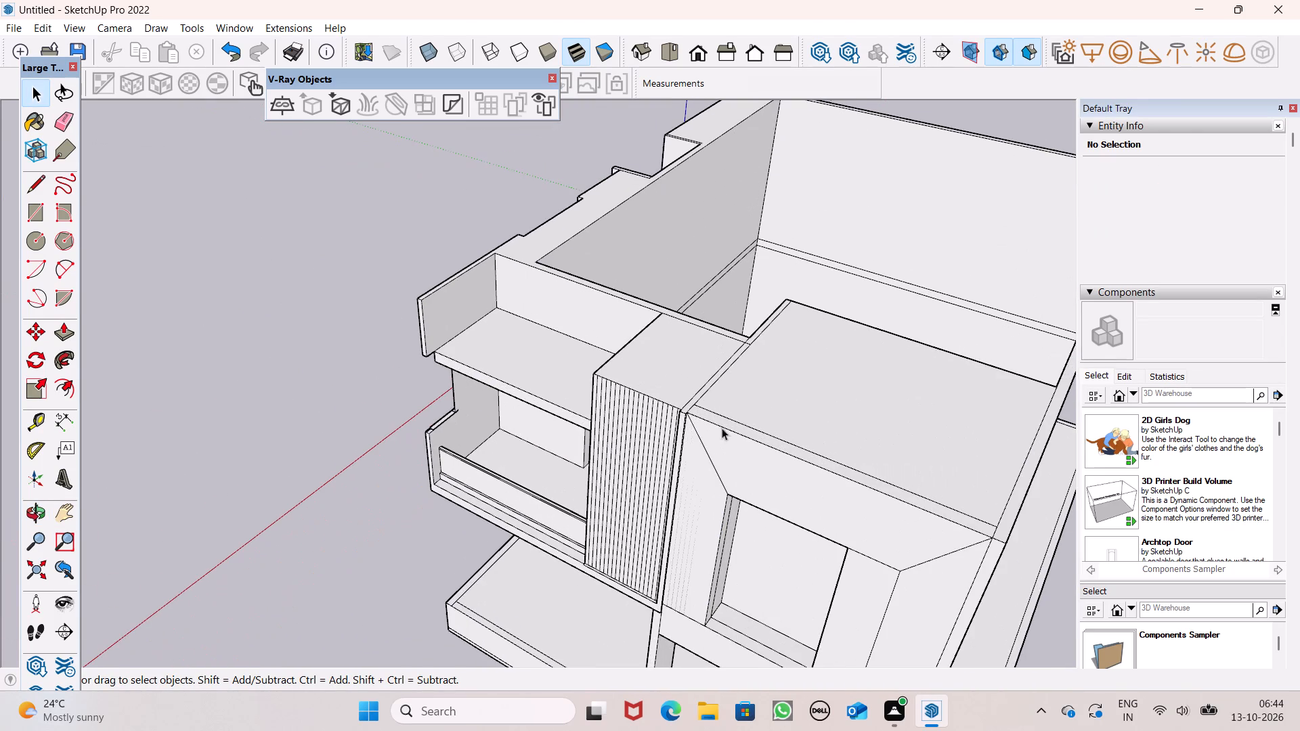
pyautogui.scroll(-3, 718, 479)
pyautogui.moveTo(727, 525); pyautogui.dragTo(746, 571, button='middle')
pyautogui.moveTo(758, 524); pyautogui.dragTo(792, 497, button='middle')
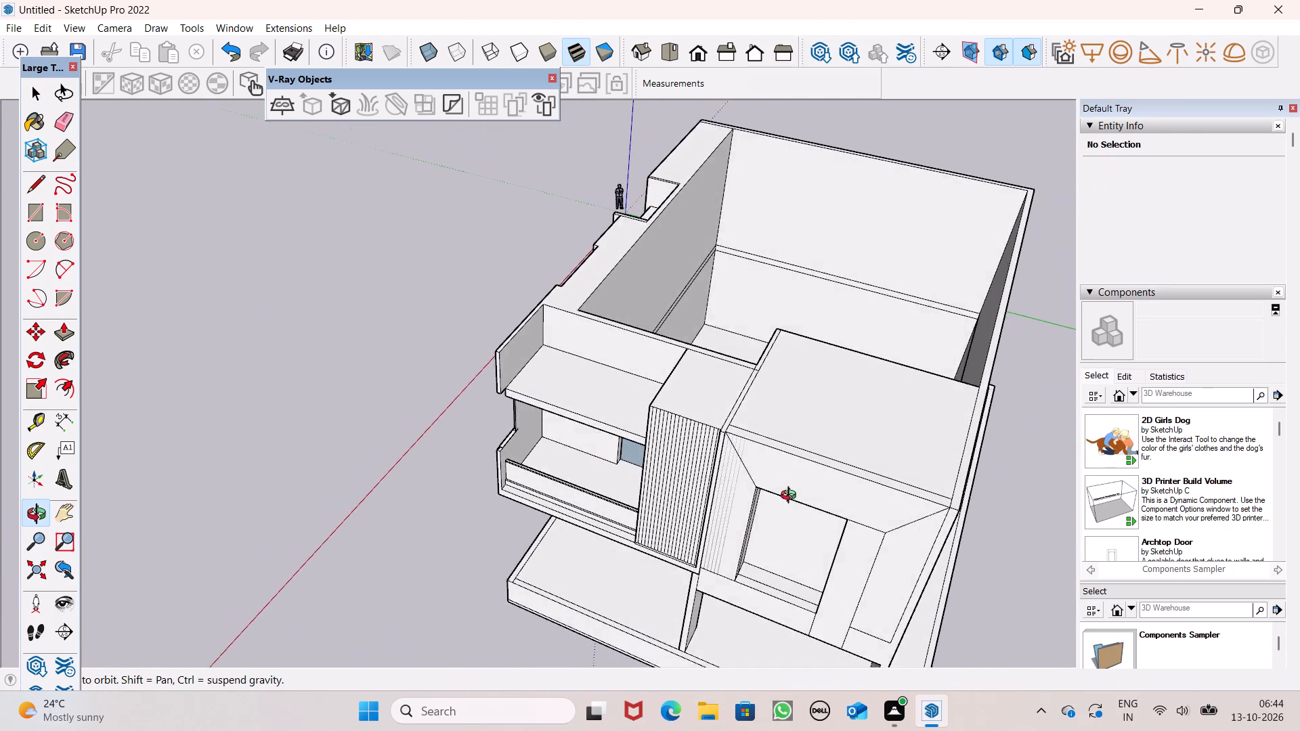
pyautogui.moveTo(792, 497); pyautogui.dragTo(780, 560, button='middle')
pyautogui.scroll(3, 745, 542)
pyautogui.scroll(-4, 730, 533)
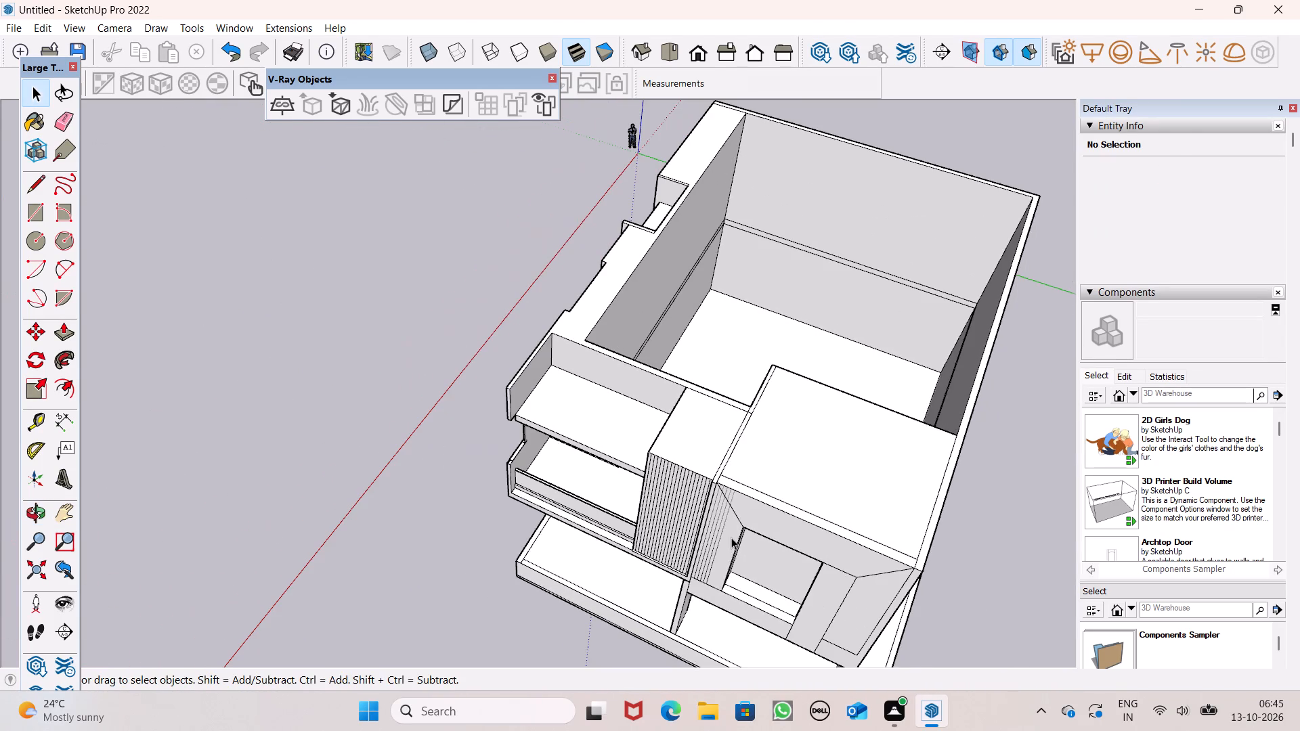
pyautogui.click(722, 533)
pyautogui.tripleClick(718, 532)
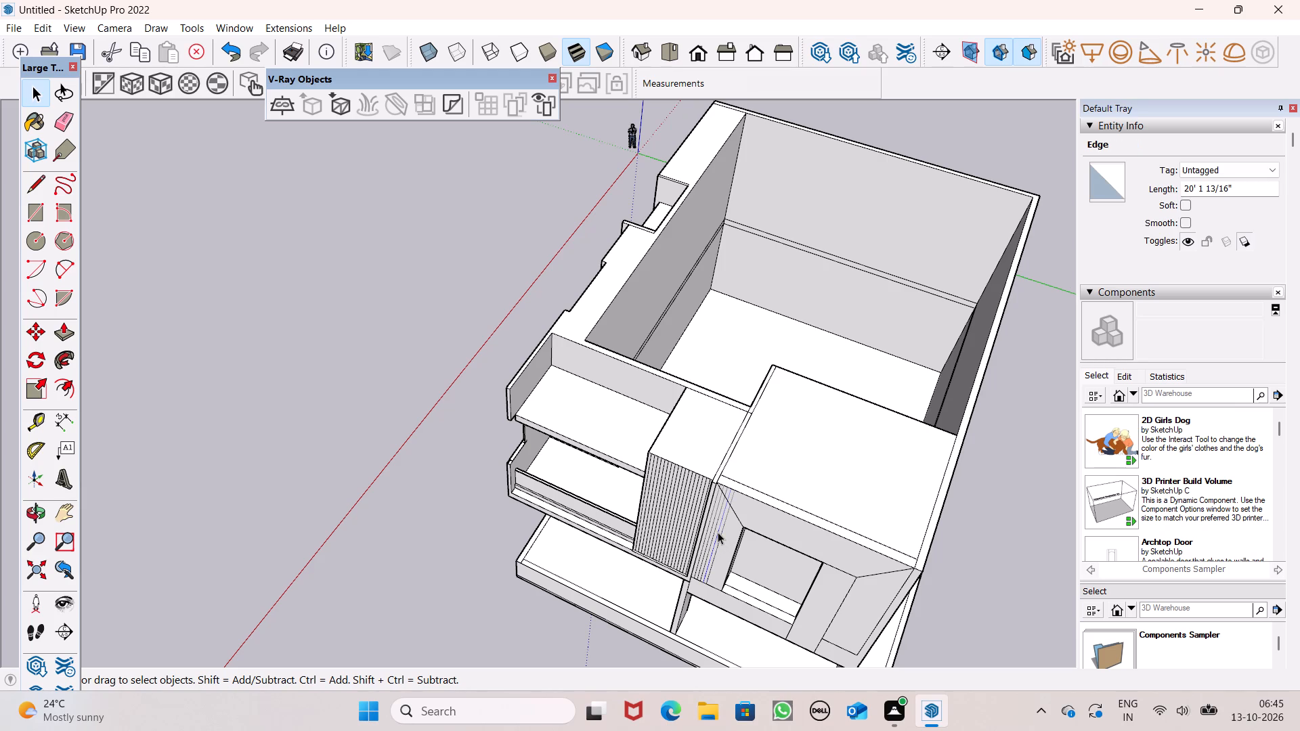
pyautogui.doubleClick(709, 531)
pyautogui.press('Delete')
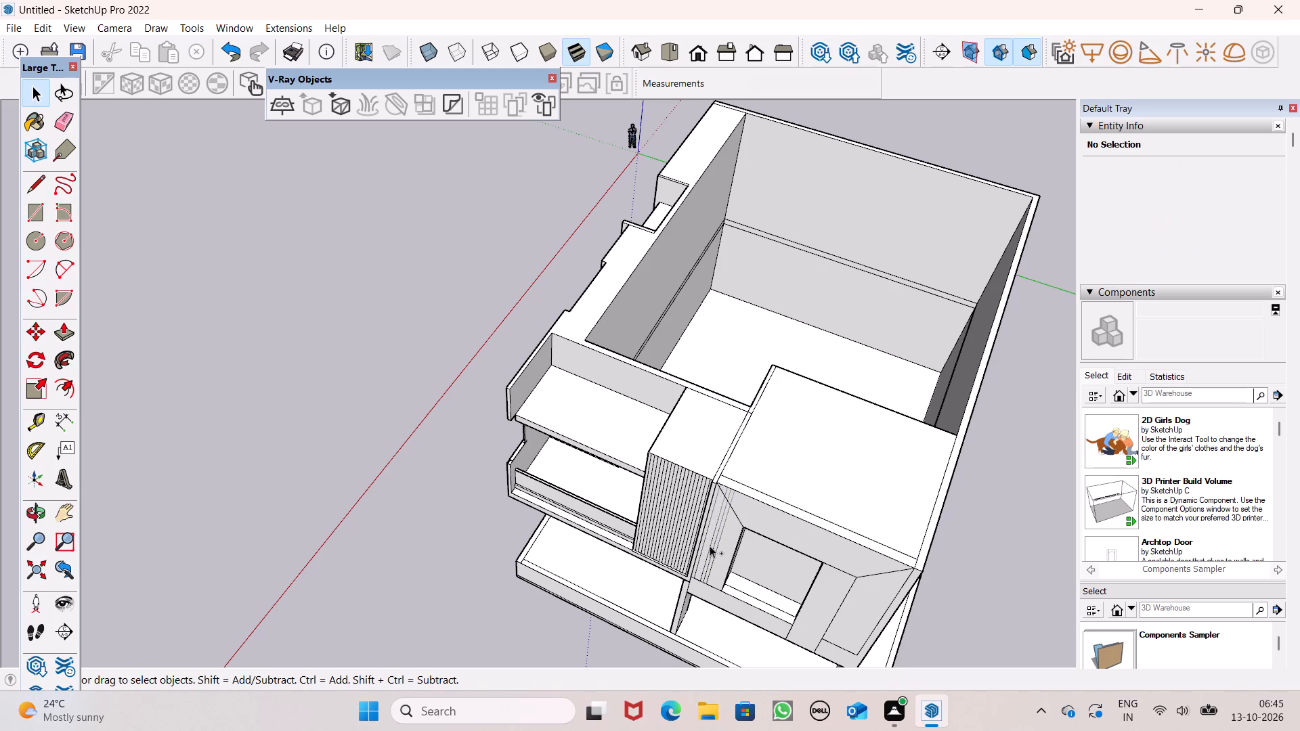
pyautogui.keyDown('ctrl'); pyautogui.click(710, 544); pyautogui.keyUp('ctrl')
pyautogui.keyDown('ctrl'); pyautogui.click(716, 546); pyautogui.keyUp('ctrl')
pyautogui.keyDown('ctrl'); pyautogui.click(716, 546); pyautogui.keyUp('ctrl')
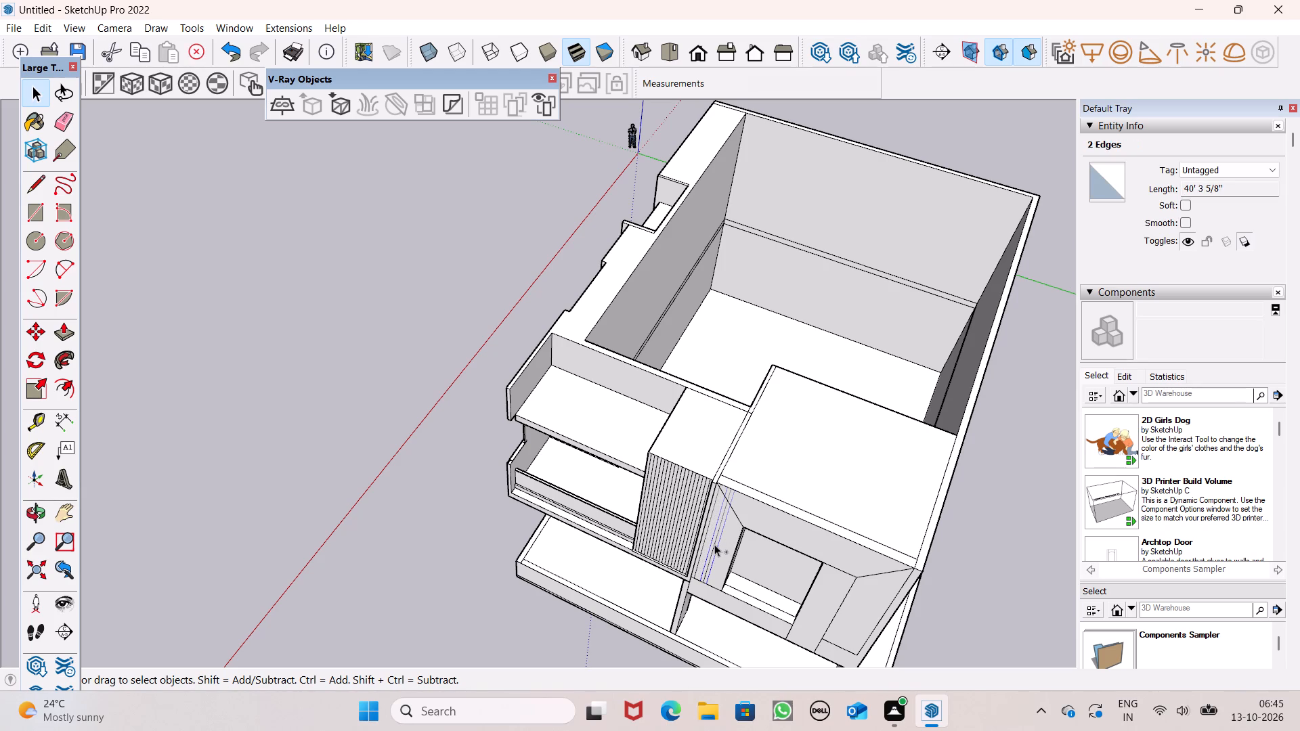
pyautogui.keyDown('ctrl'); pyautogui.click(714, 544); pyautogui.keyUp('ctrl')
pyautogui.press('Delete')
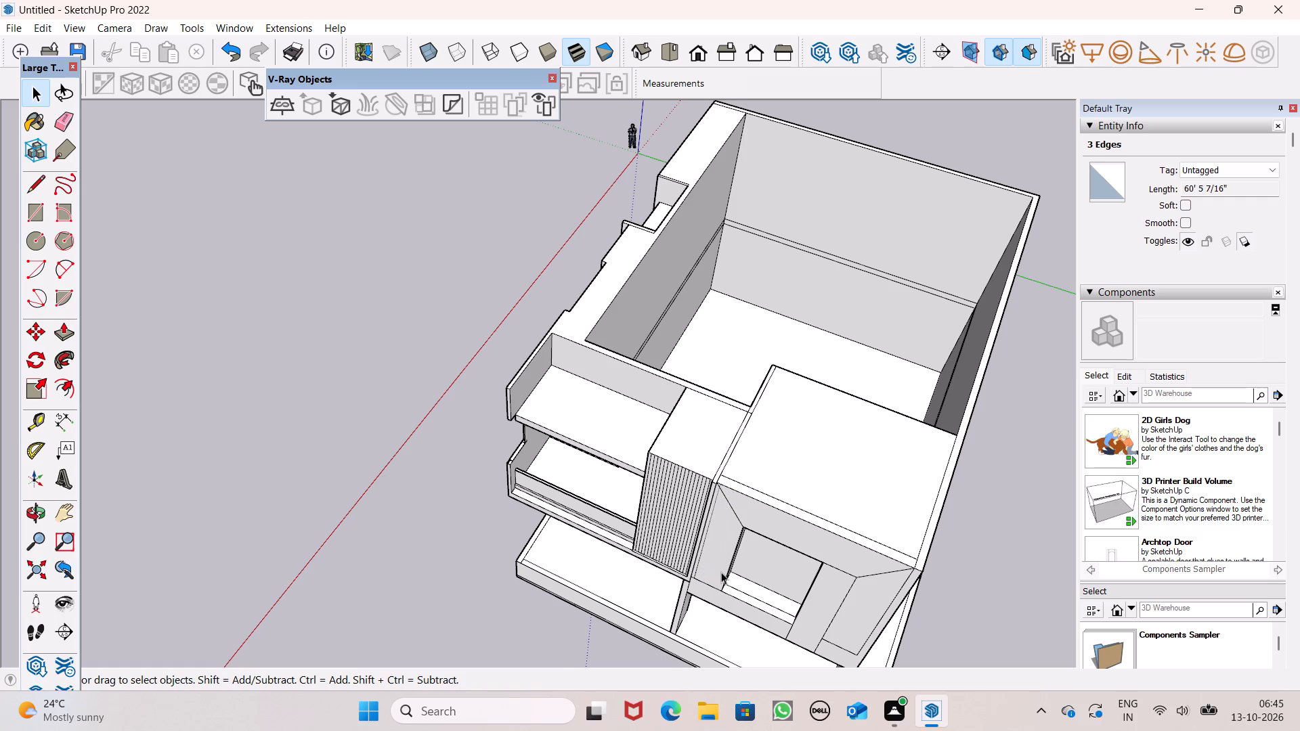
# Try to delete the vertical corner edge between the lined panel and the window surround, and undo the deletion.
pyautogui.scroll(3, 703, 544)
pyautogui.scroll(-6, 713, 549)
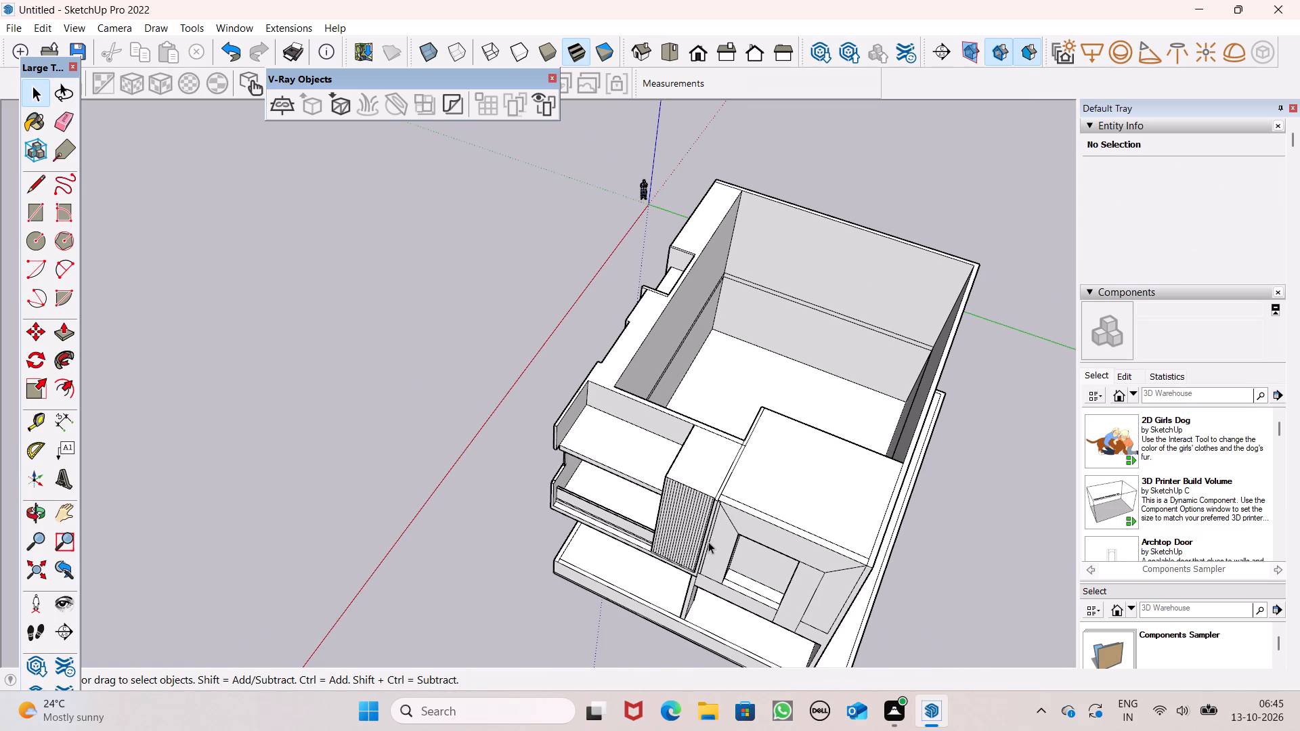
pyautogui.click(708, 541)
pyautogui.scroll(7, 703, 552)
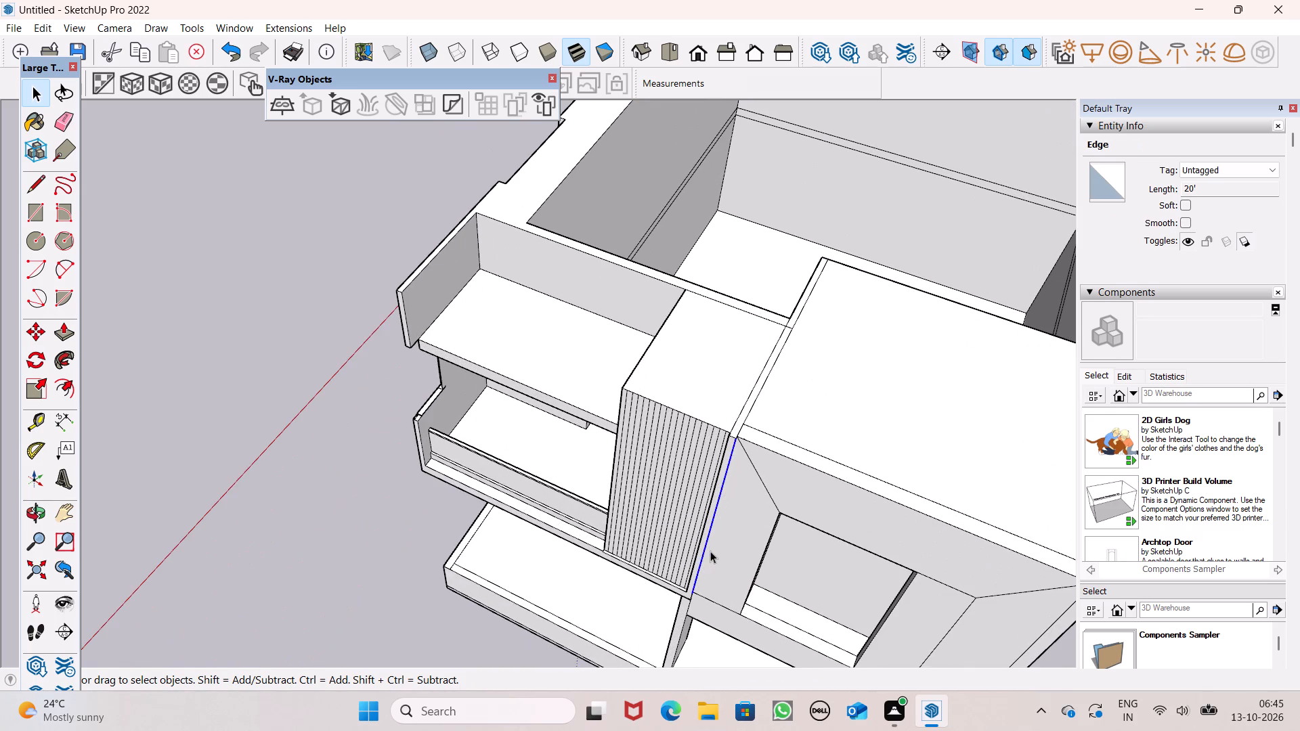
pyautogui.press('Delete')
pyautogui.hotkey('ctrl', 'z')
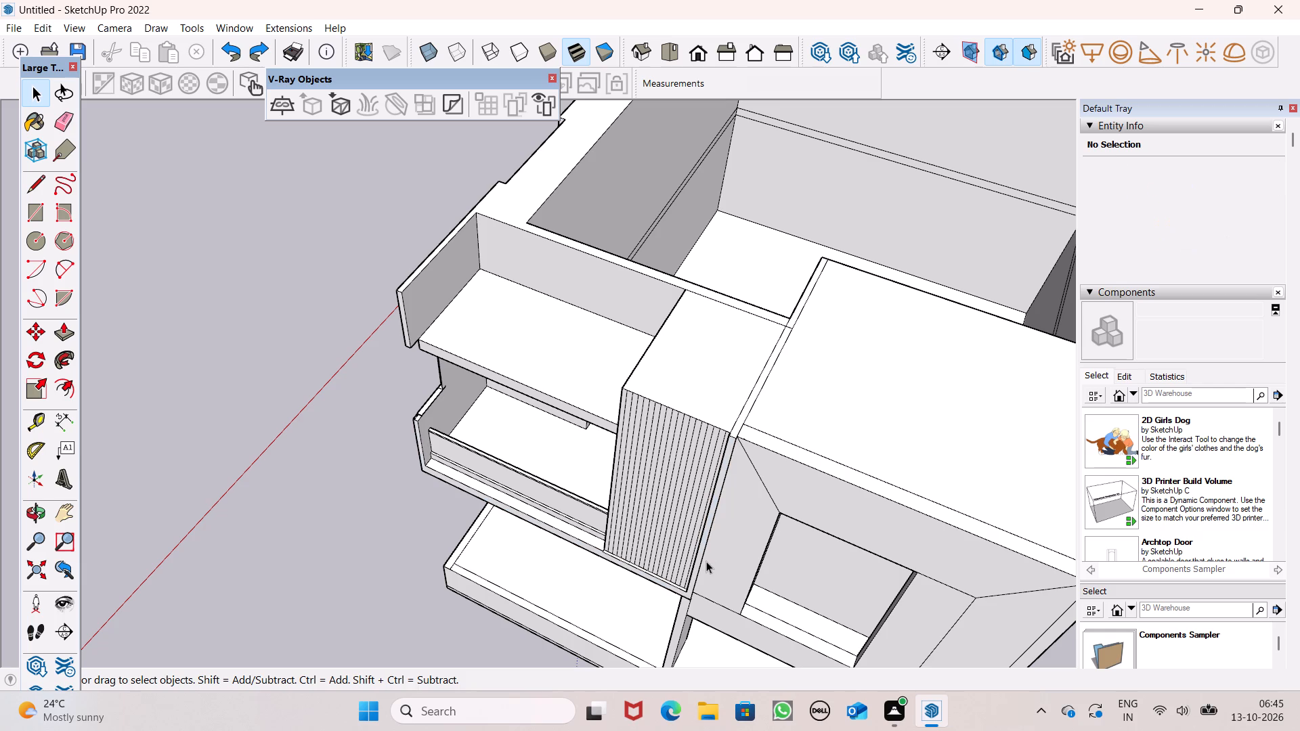
# Delete the remaining faint vertical line close to the corner edge on the window surround's side face.
pyautogui.scroll(-7, 721, 537)
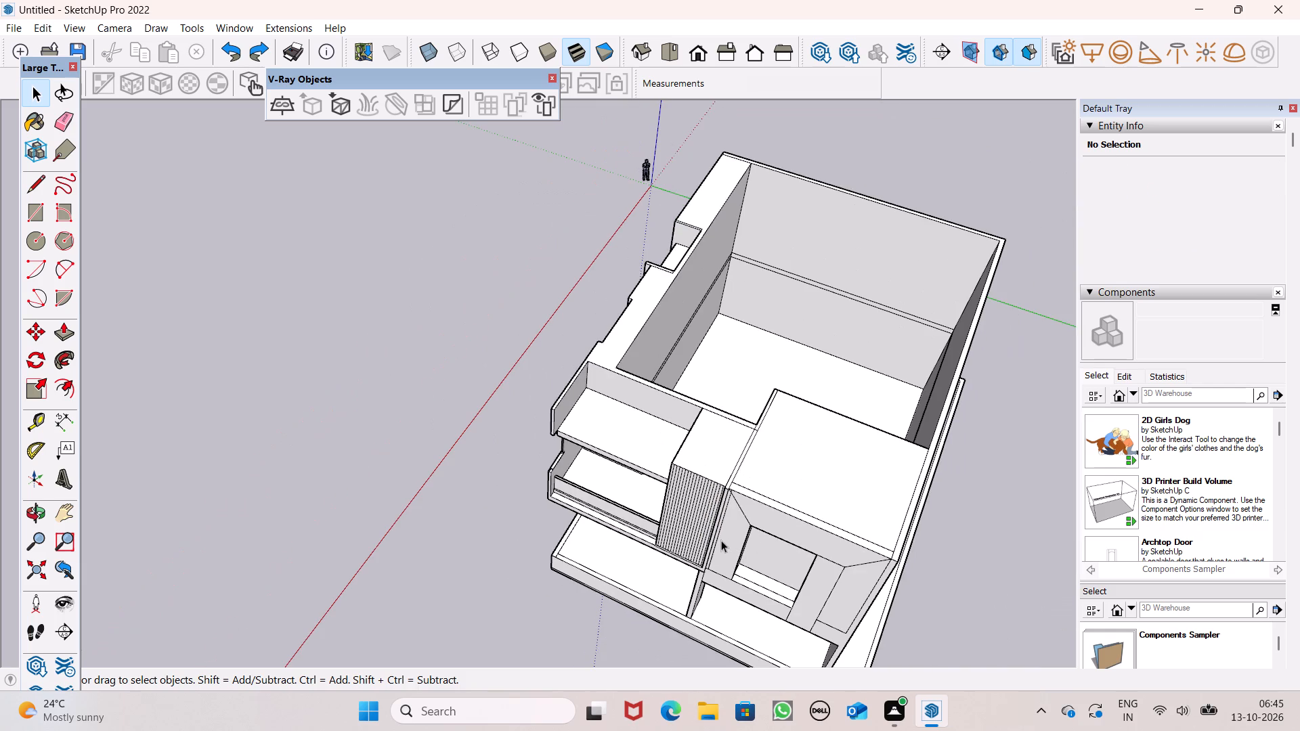
pyautogui.click(714, 542)
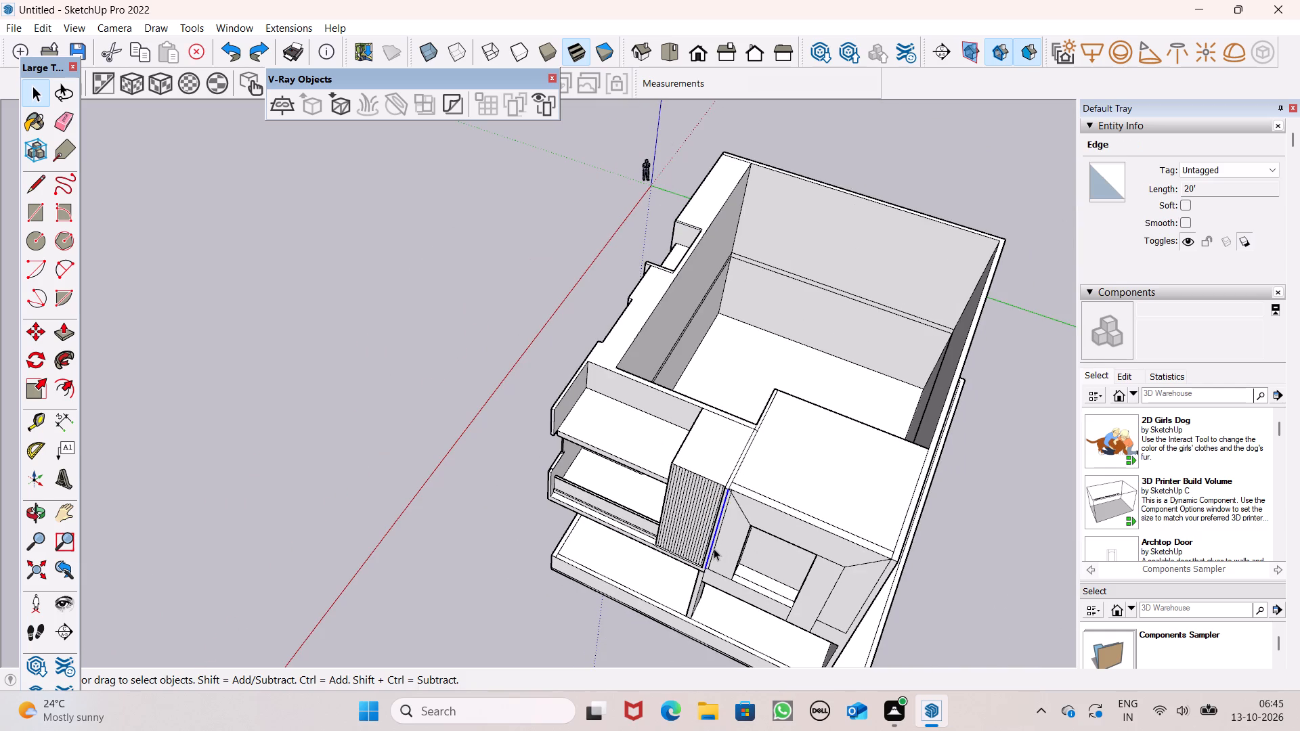
pyautogui.press('space')
pyautogui.click(392, 470)
pyautogui.scroll(1, 723, 538)
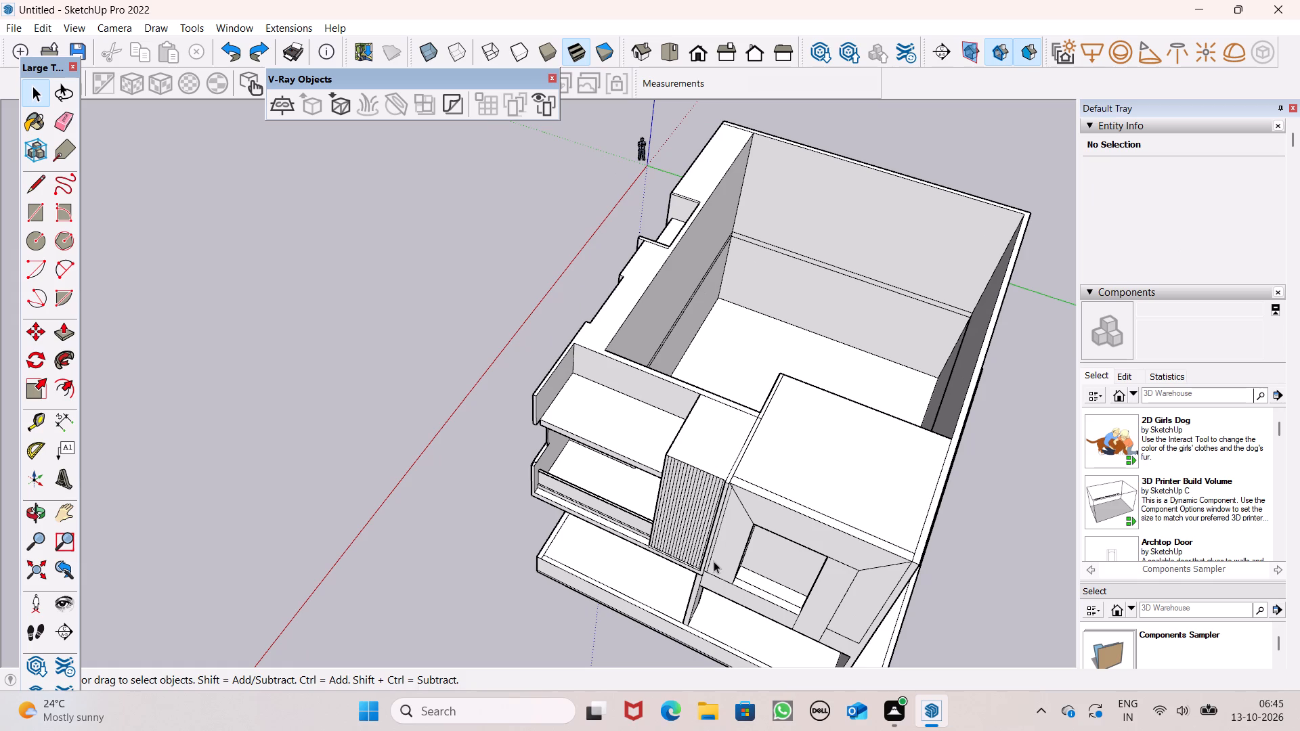
pyautogui.click(710, 563)
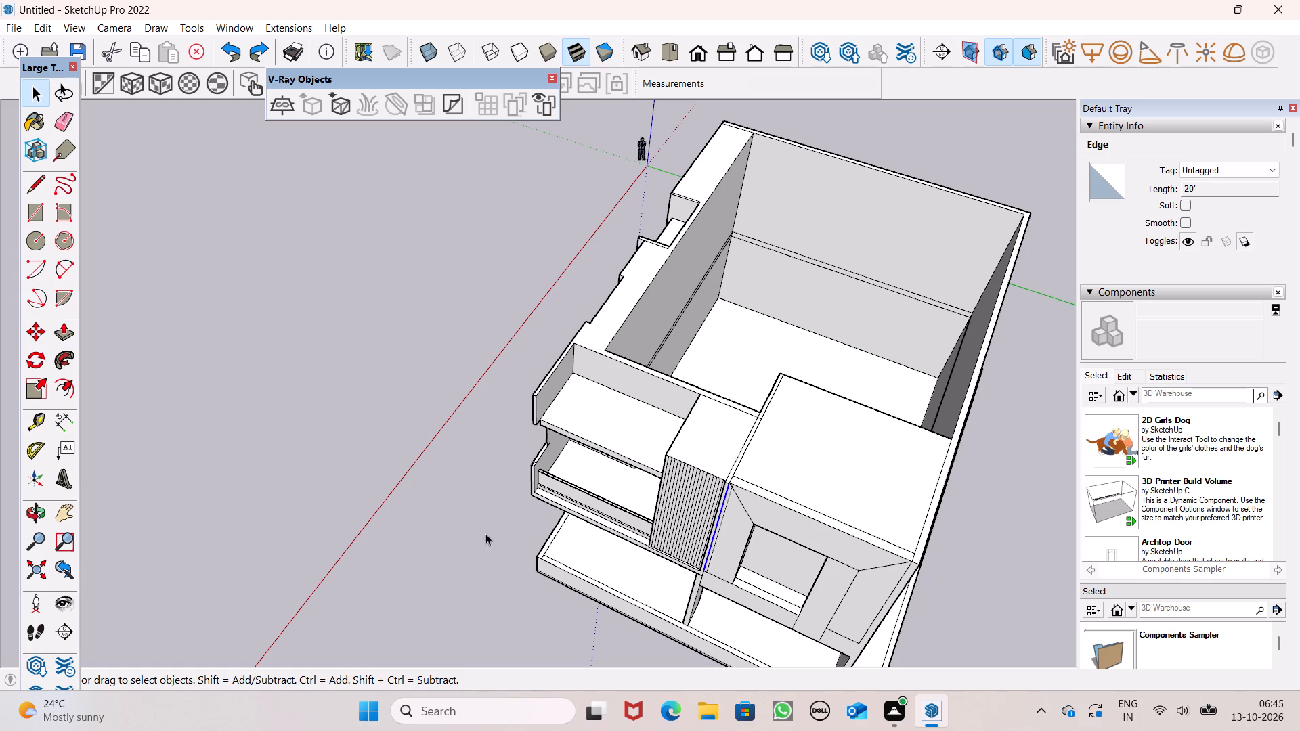
pyautogui.click(406, 497)
pyautogui.scroll(2, 714, 573)
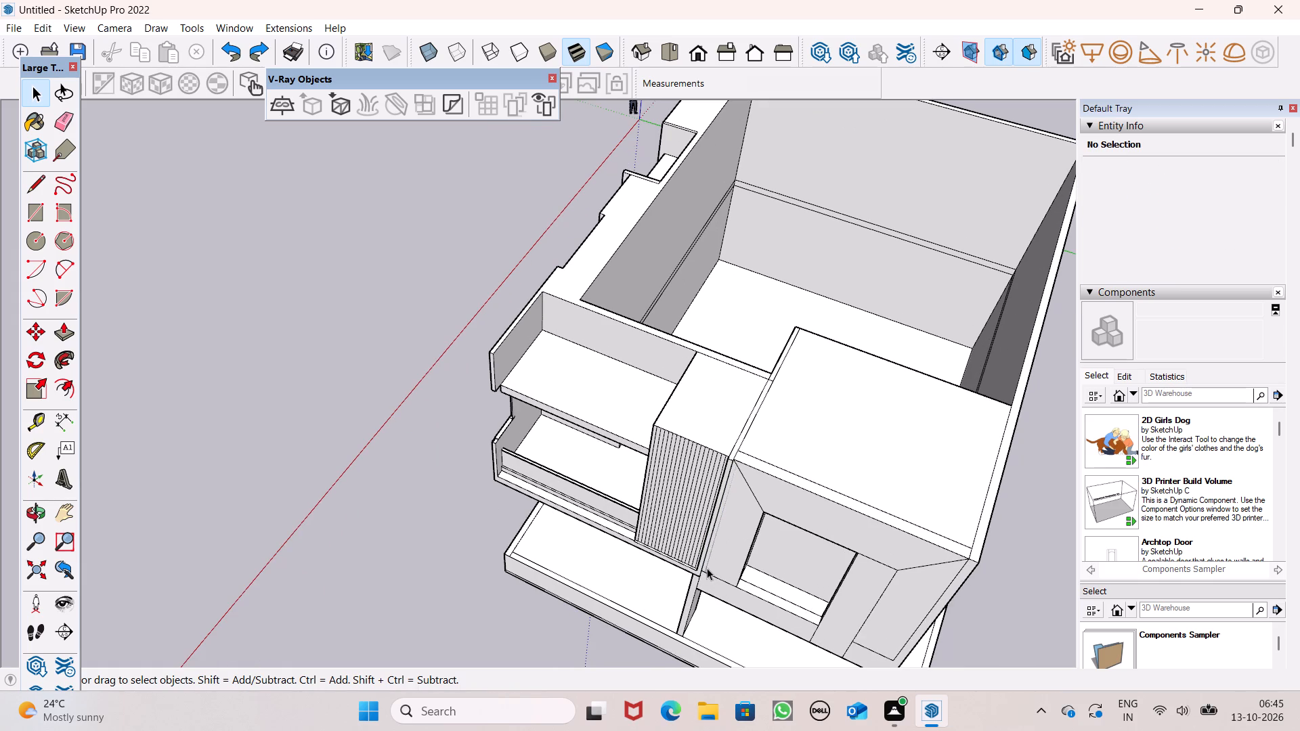
pyautogui.click(709, 562)
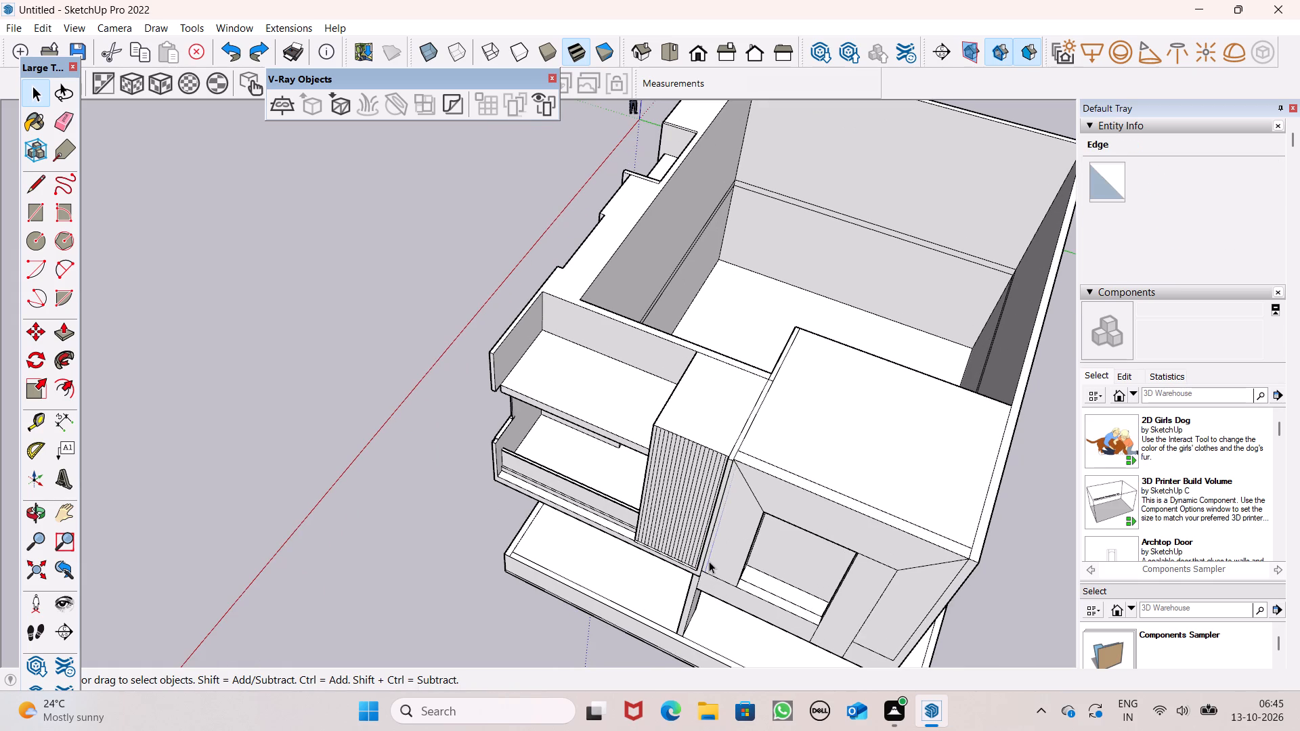
pyautogui.press('Delete')
# Inspect the front of the house, including the balcony, lined panel and window surround, from several angles.
pyautogui.scroll(-4, 611, 457)
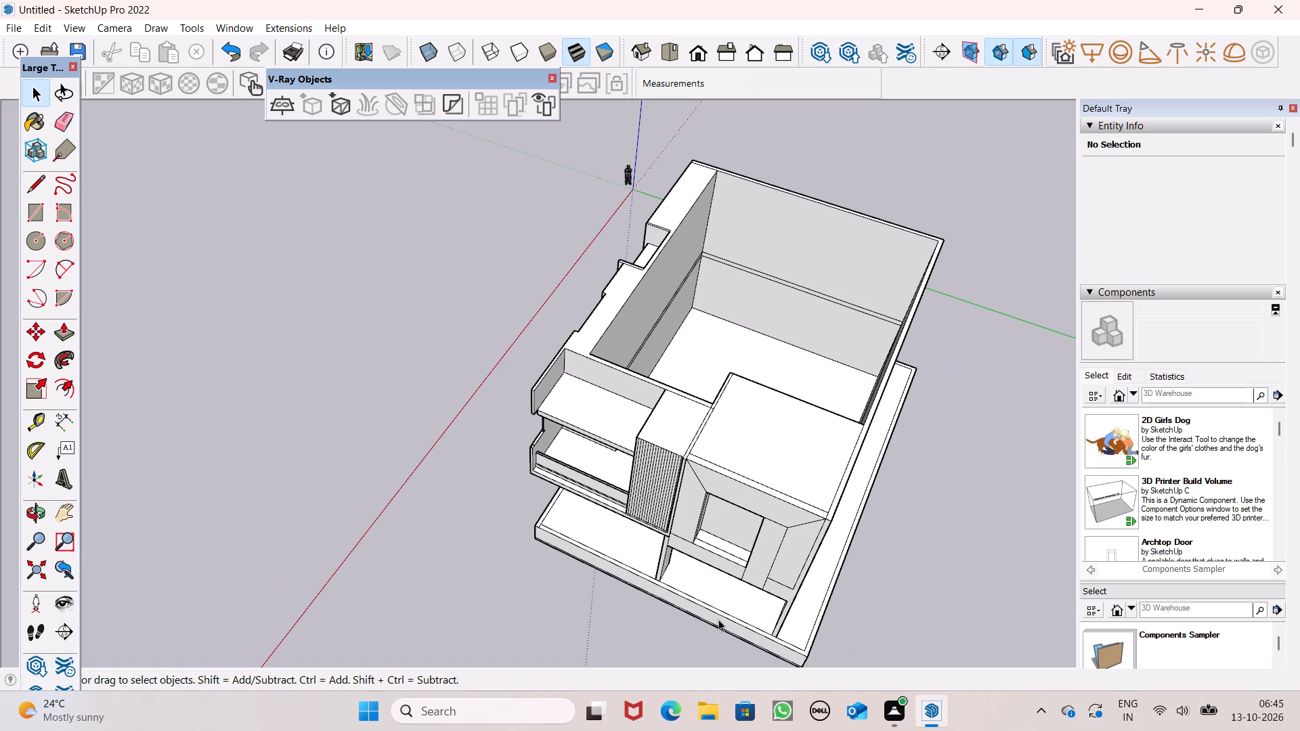
pyautogui.scroll(-1, 777, 587)
pyautogui.moveTo(773, 636); pyautogui.dragTo(814, 496, button='middle')
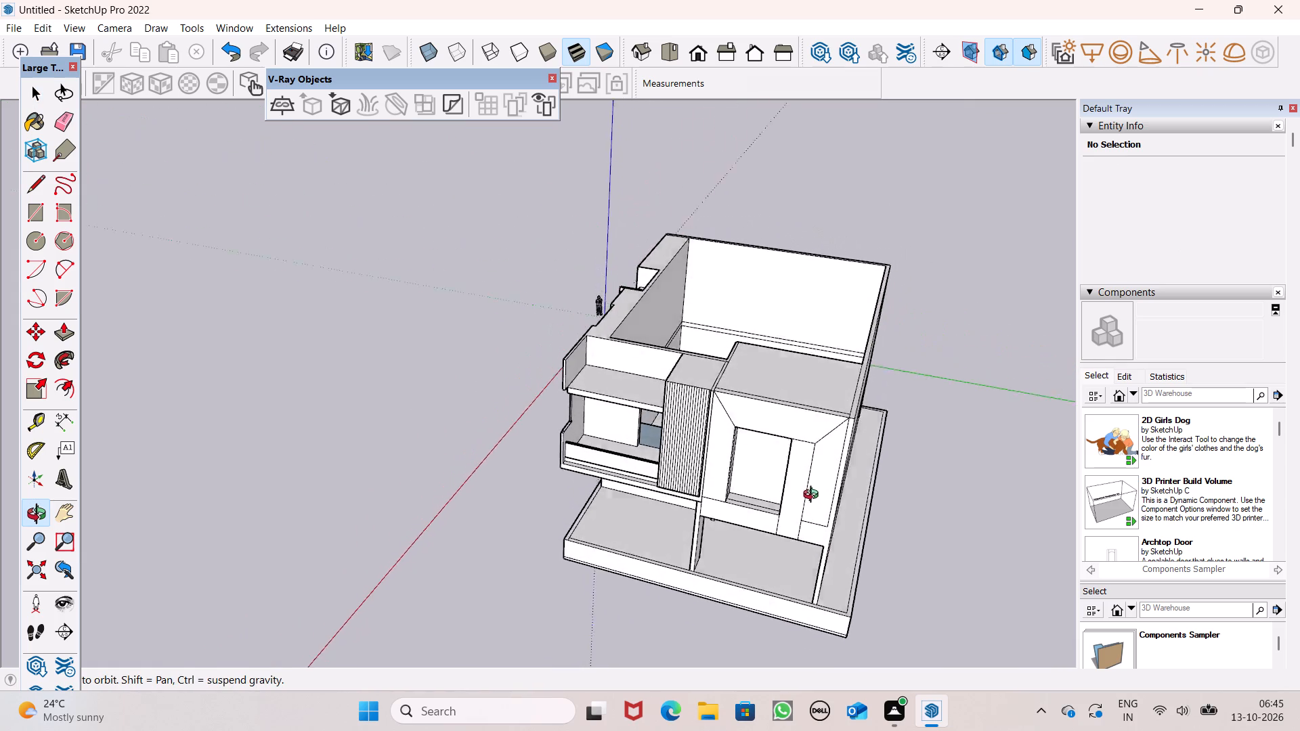
pyautogui.moveTo(814, 496); pyautogui.dragTo(836, 468, button='middle')
pyautogui.scroll(-3, 804, 494)
pyautogui.moveTo(802, 495); pyautogui.dragTo(825, 473, button='middle')
pyautogui.hscroll(-1, 802, 495)
pyautogui.scroll(-1, 802, 495)
pyautogui.scroll(9, 797, 449)
pyautogui.scroll(3, 812, 537)
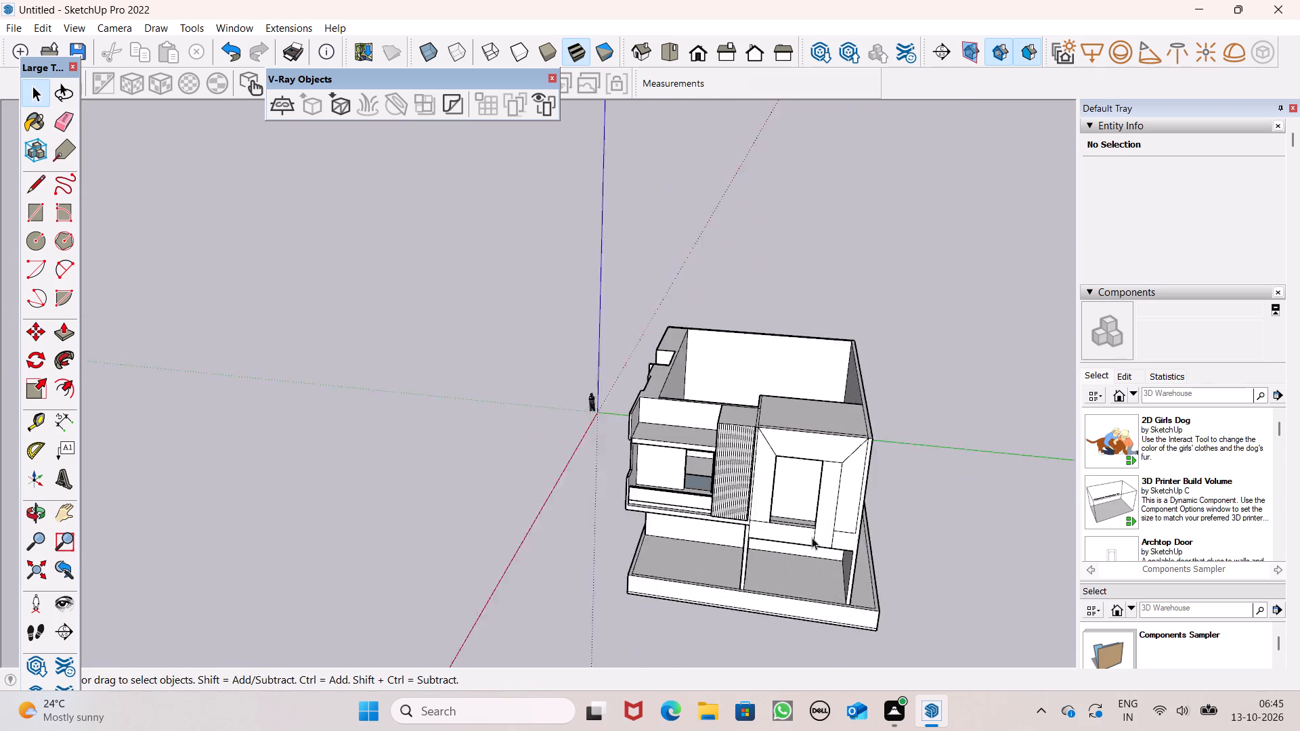
pyautogui.scroll(12, 812, 537)
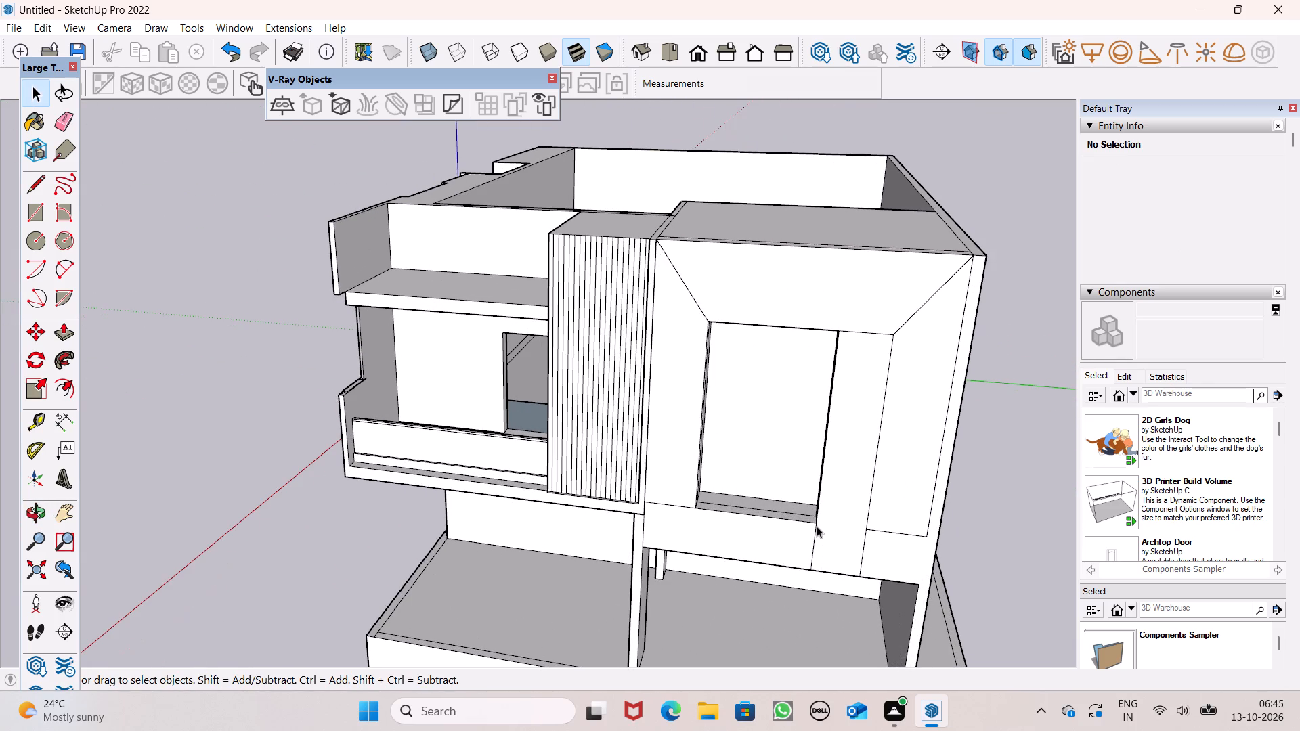
pyautogui.scroll(-4, 844, 515)
pyautogui.moveTo(909, 556); pyautogui.dragTo(768, 573, button='middle')
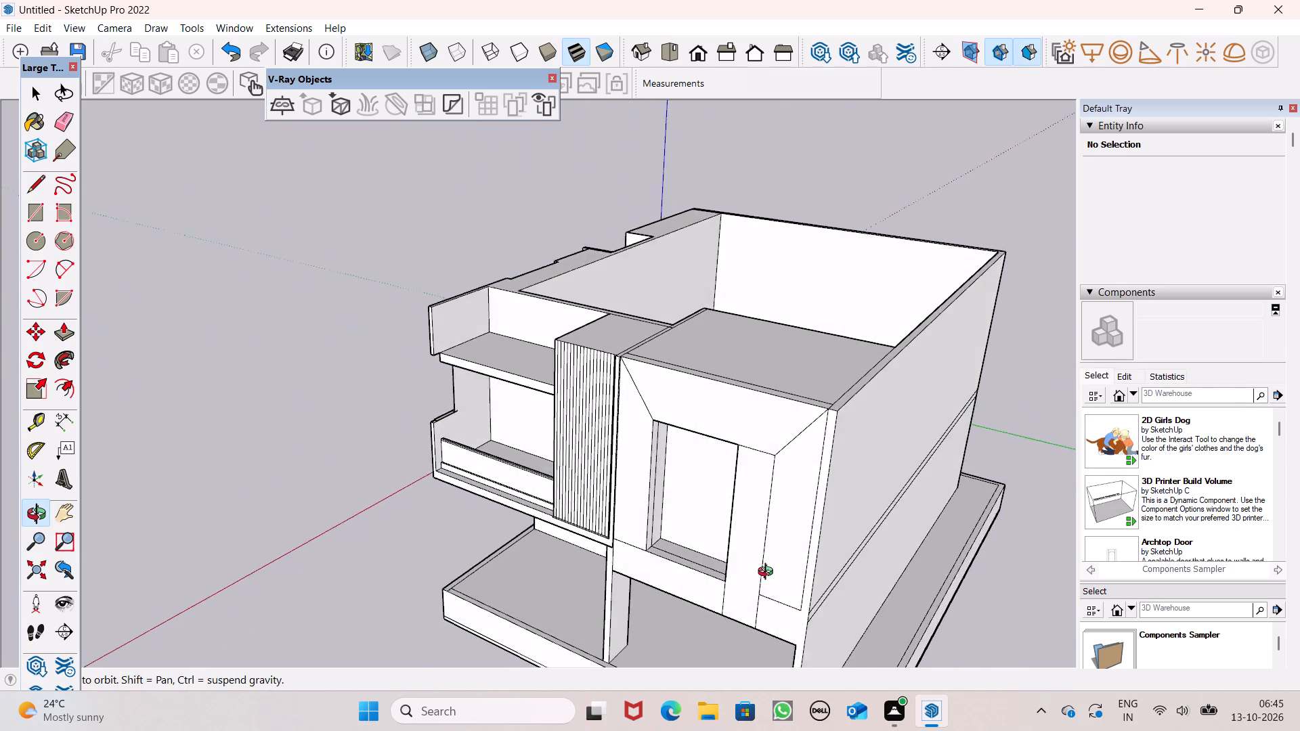
pyautogui.moveTo(768, 573); pyautogui.dragTo(755, 567, button='middle')
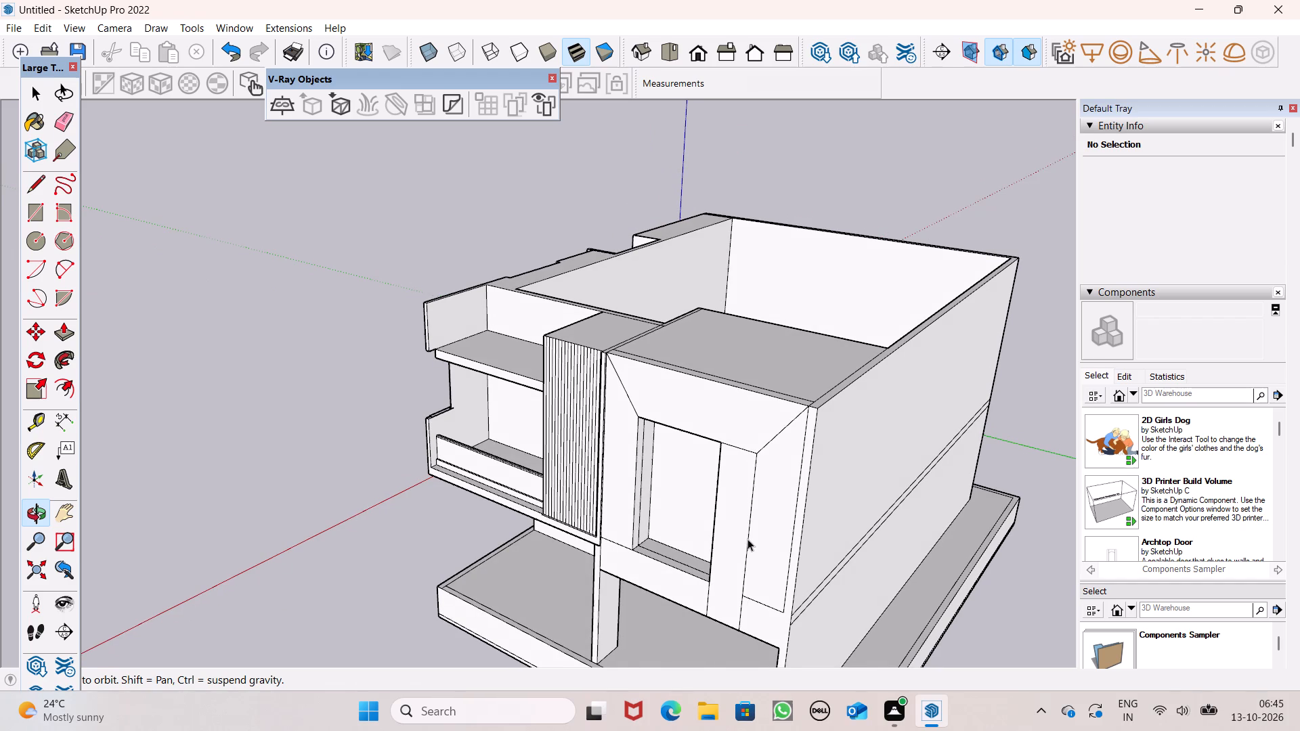
# Select the recessed window face inside the surround together with its bounding edges.
pyautogui.scroll(-1, 754, 527)
pyautogui.doubleClick(675, 449)
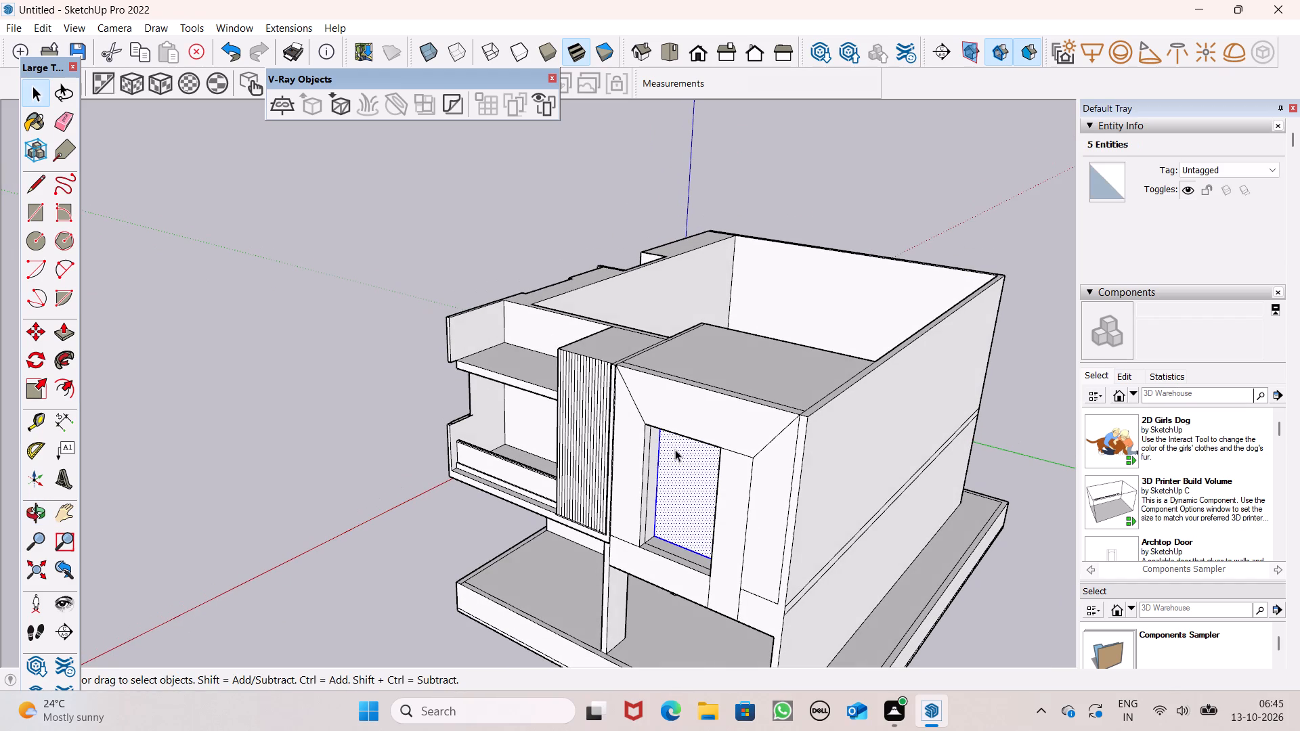